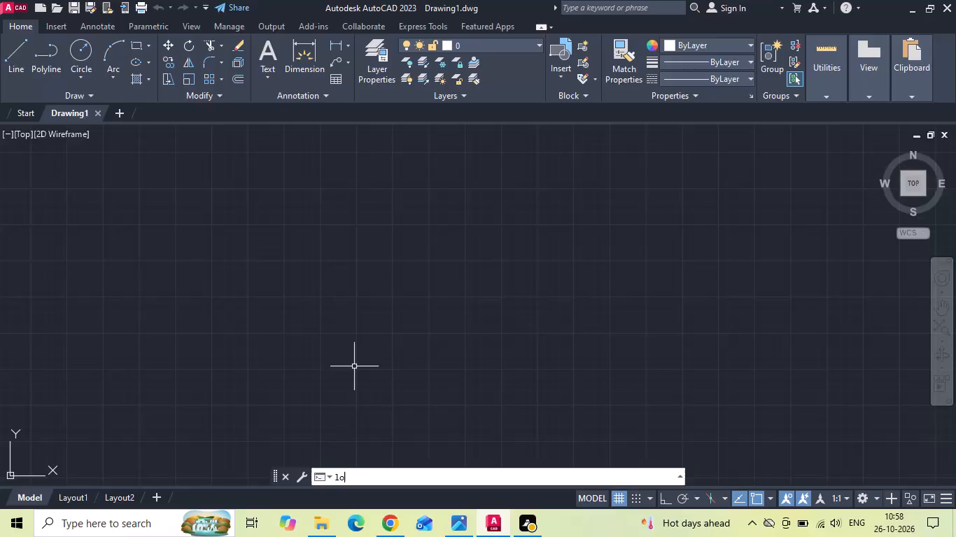
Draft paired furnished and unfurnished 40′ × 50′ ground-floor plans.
Turn on command log file recording with the LOGFILEON command.
text(gd)
key(BackSpace)
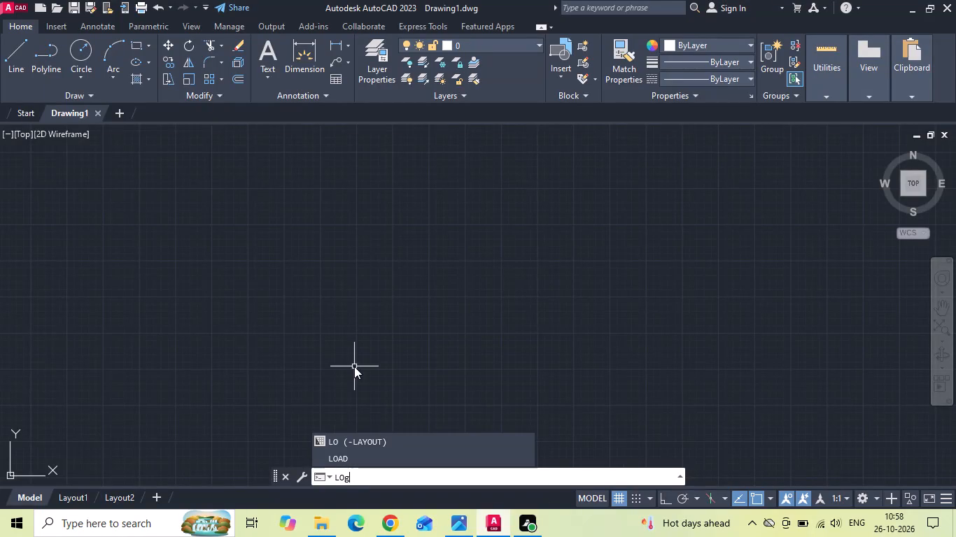
key(d)
key(BackSpace)
text(file)
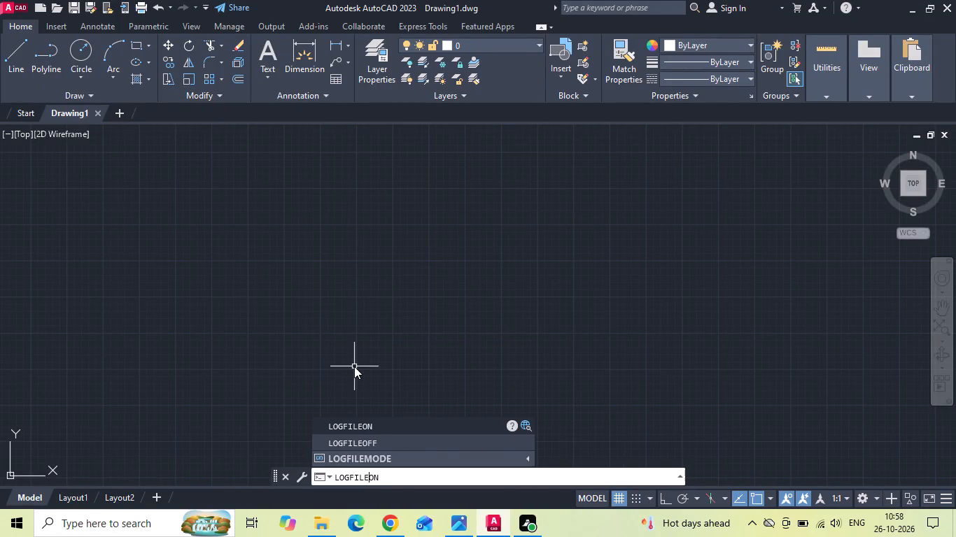
text(in)
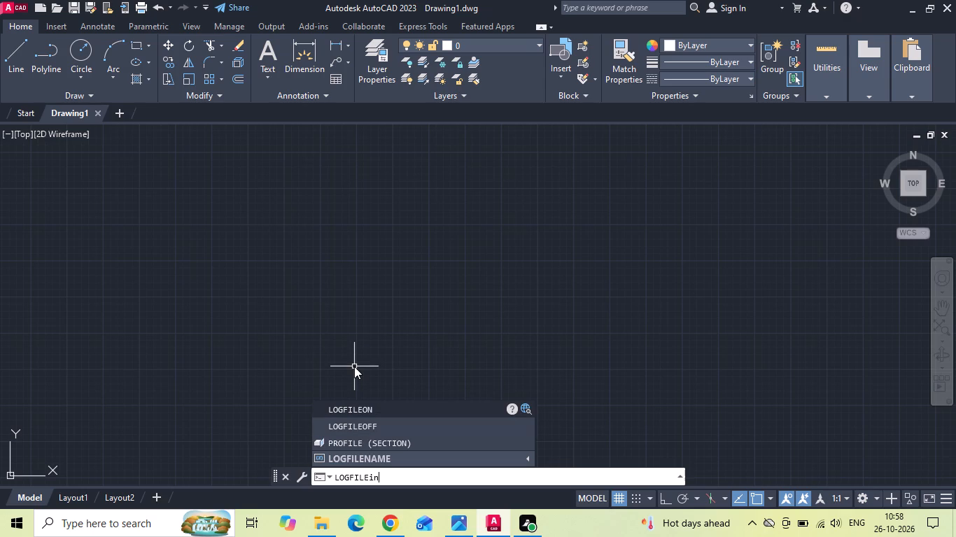
key(BackSpace)
key(BackSpace)
text(on)
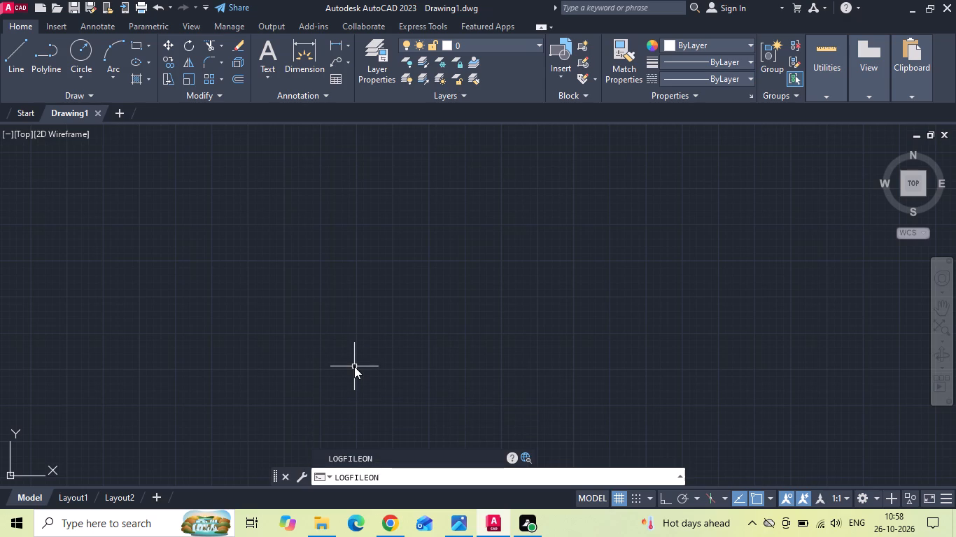
key(Return)
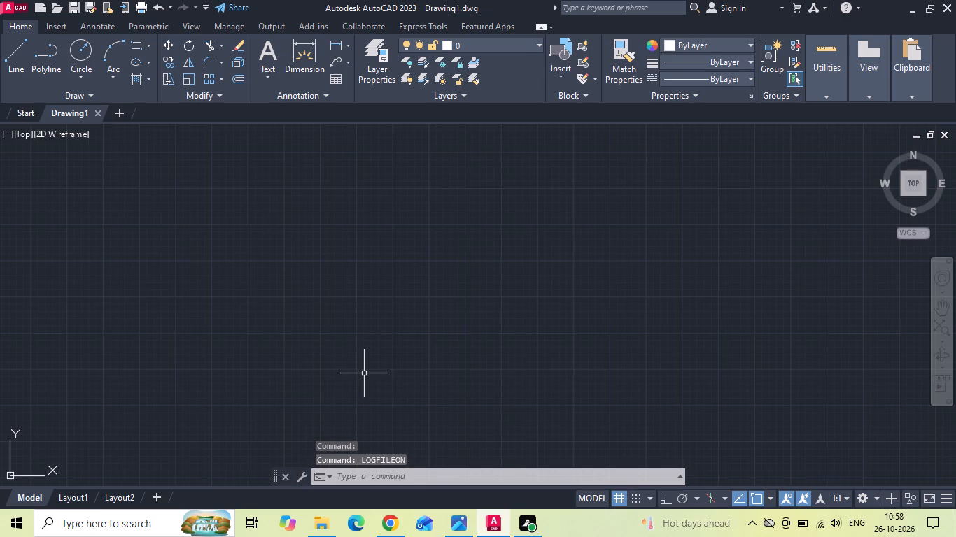
Save the drawing as 40x50 in the 26102026 folder inside the desktop's INTERNSHIP folder.
key(ctrl+s)
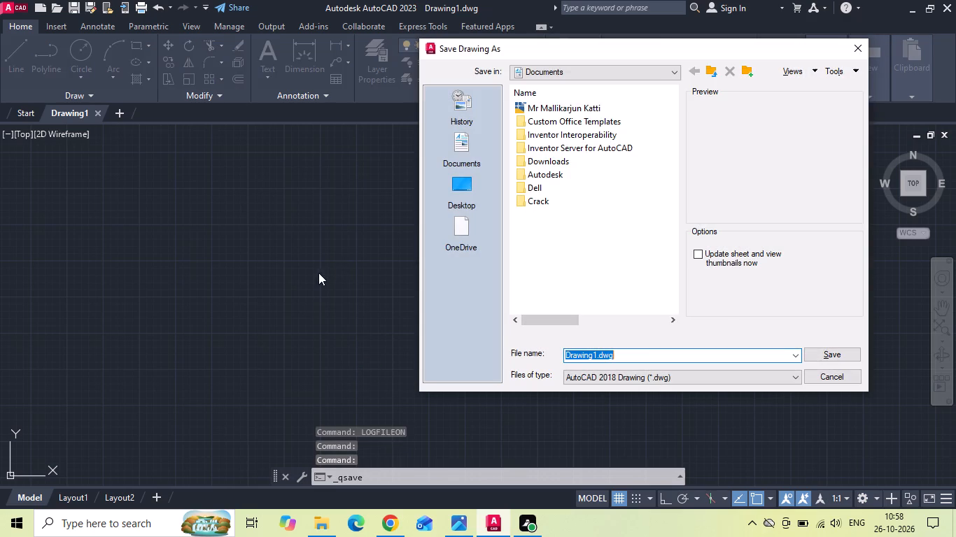
click(451, 192)
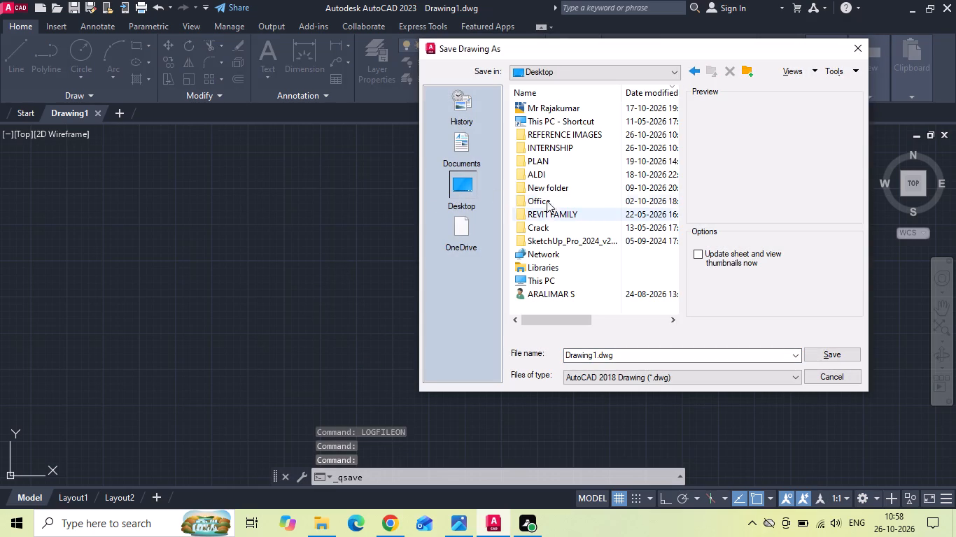
double_click(551, 152)
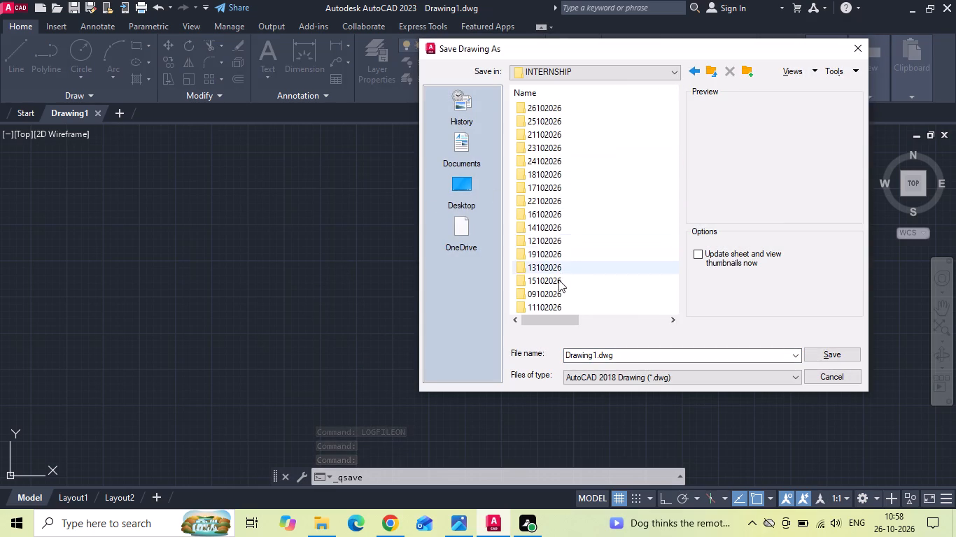
scroll(556, 283, down, 3)
scroll(554, 283, up, 3)
double_click(550, 102)
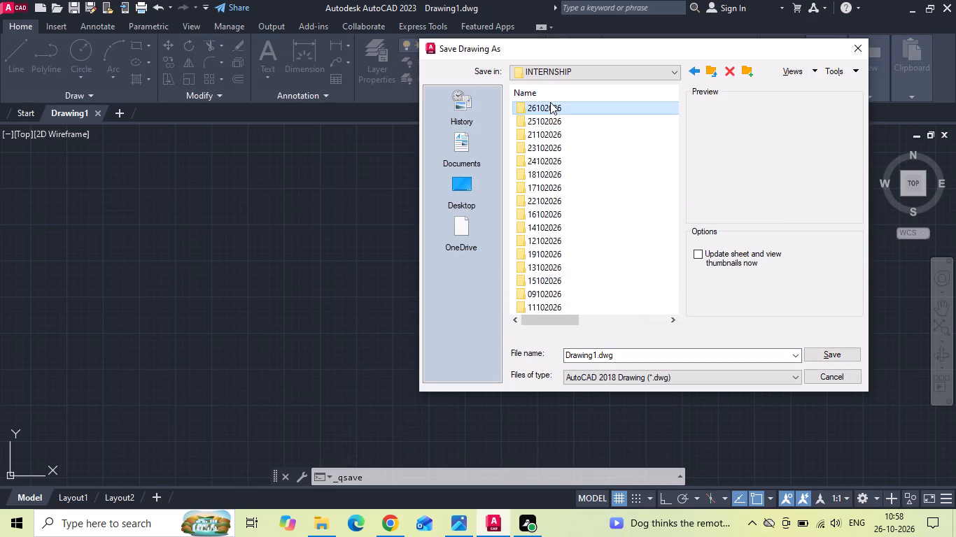
click(645, 354)
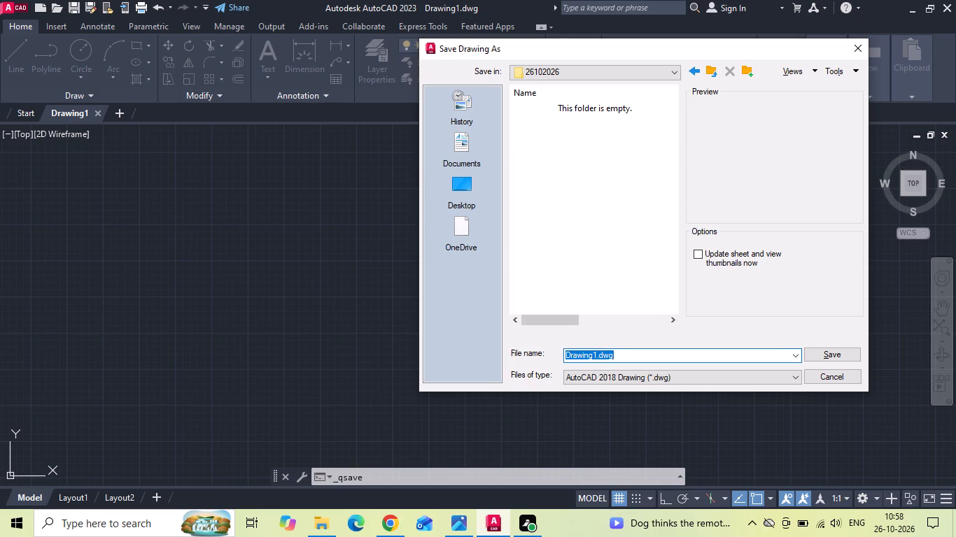
key(BackSpace)
text(40x50)
key(Return)
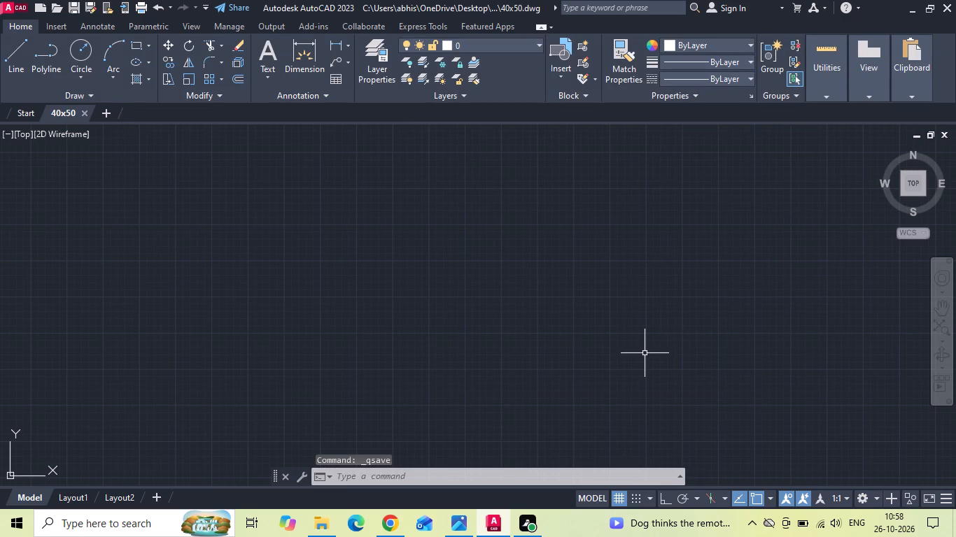
Configure the drawing units to Engineering length with 0'-0.0" precision and an insertion scale of Inches.
text(un)
key(space)
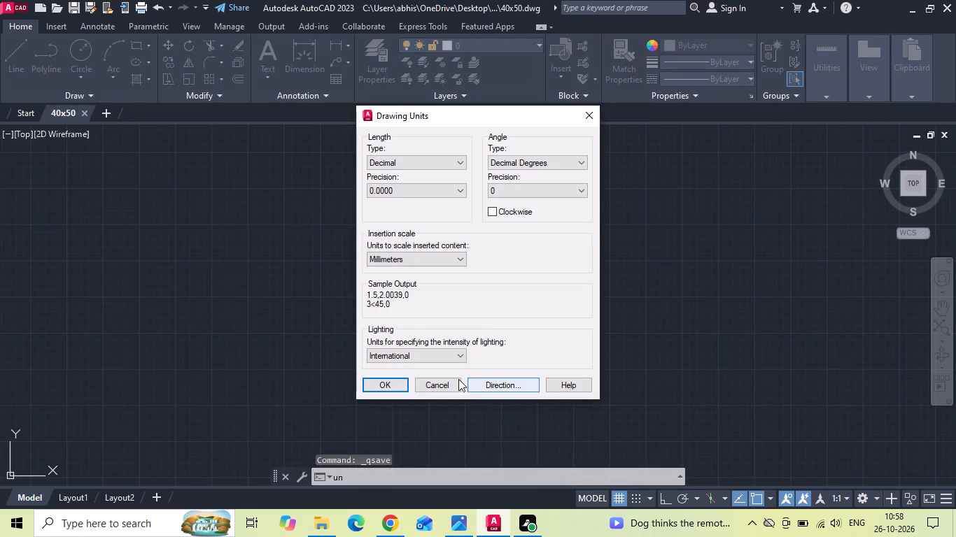
click(396, 157)
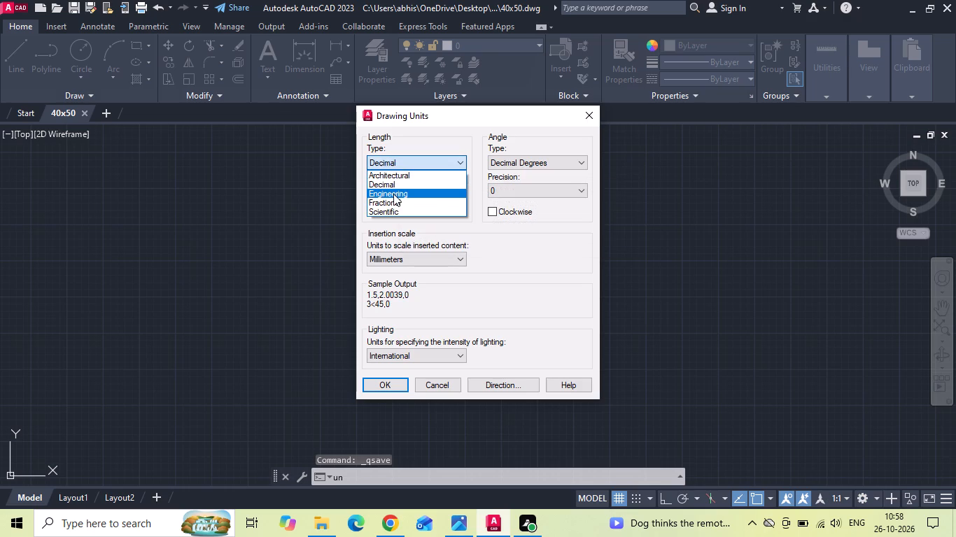
click(393, 194)
click(391, 191)
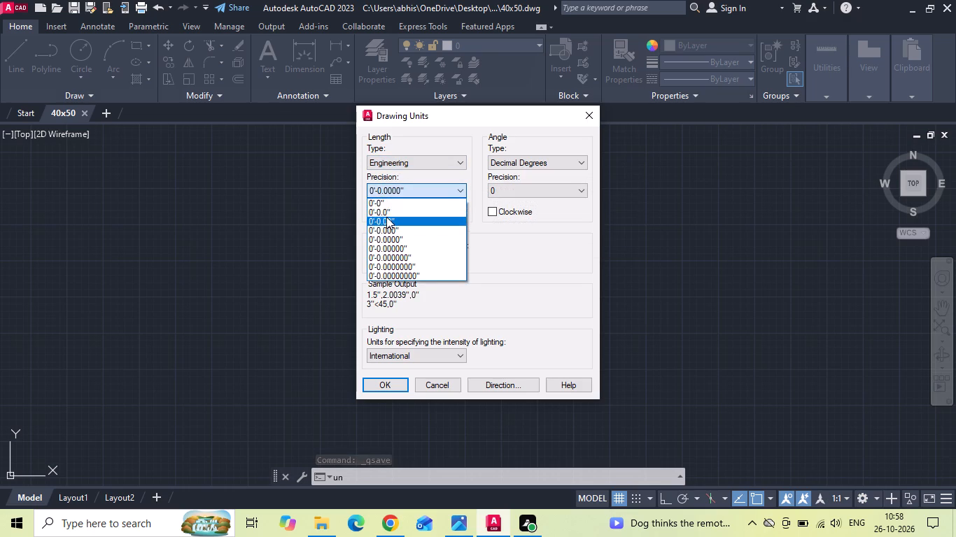
click(386, 217)
click(386, 193)
click(388, 212)
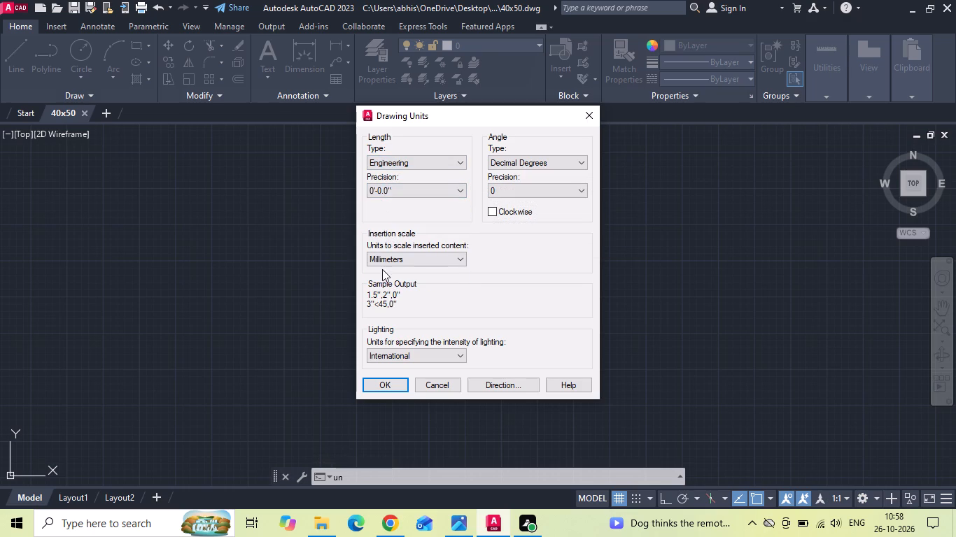
click(382, 263)
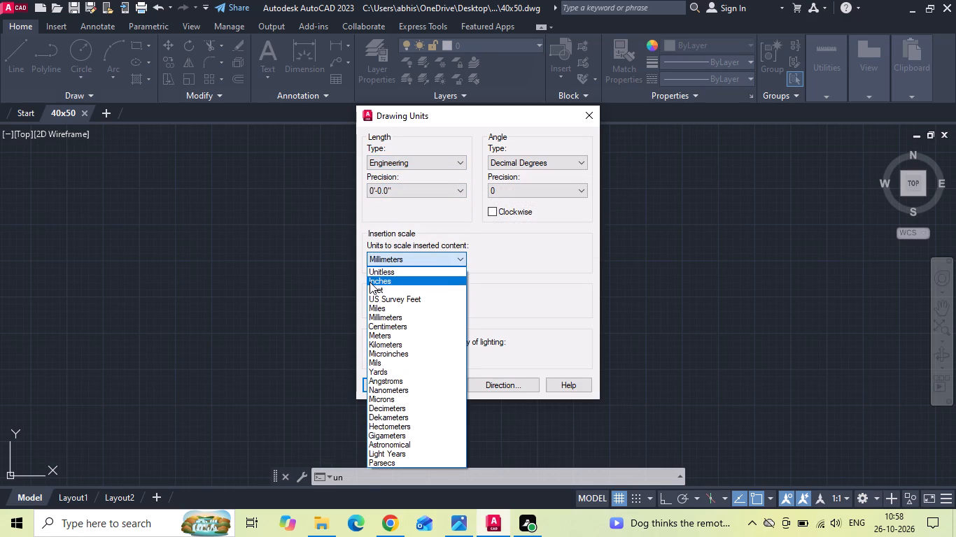
click(370, 281)
click(390, 387)
Set the ISO-25 dimension style's primary units to Engineering with 0'-0.0" precision and make the style current.
text(d)
key(space)
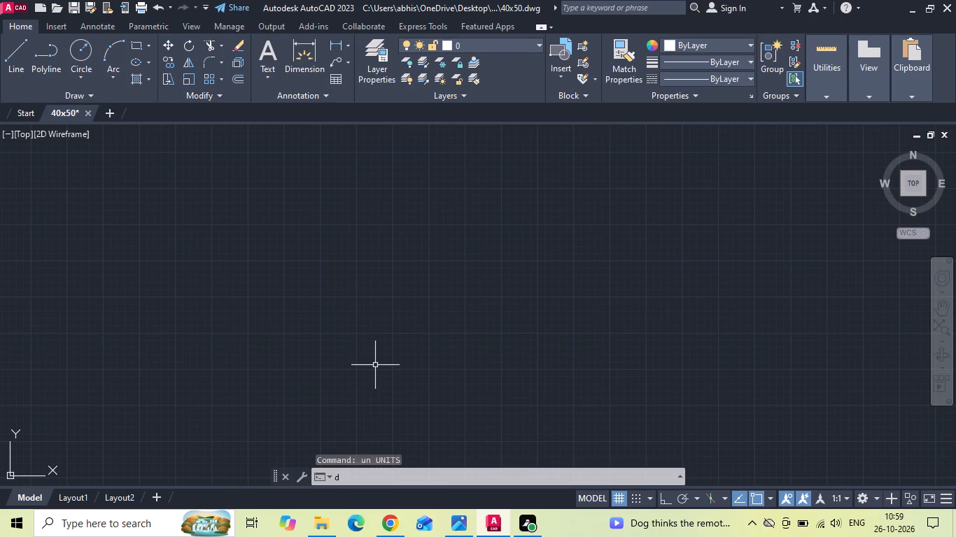
click(607, 229)
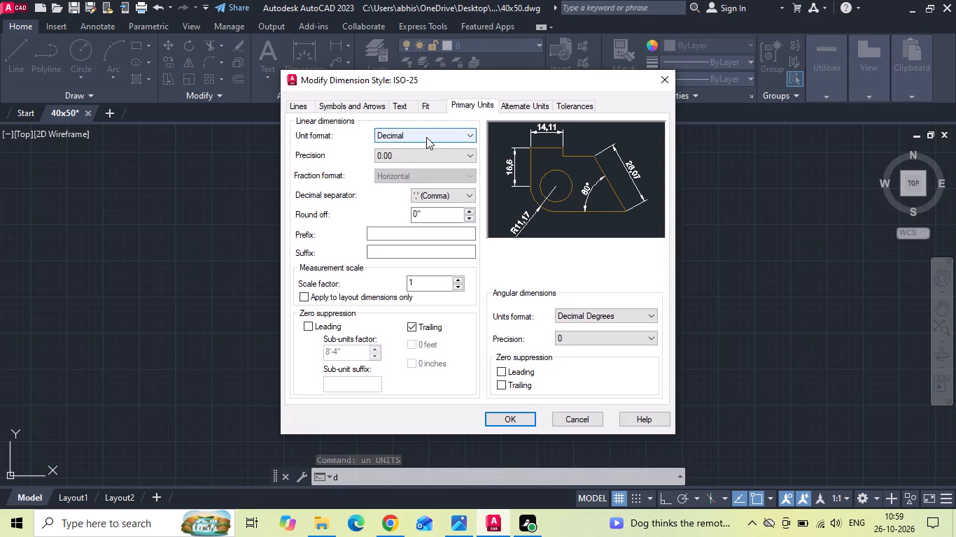
click(426, 137)
click(425, 163)
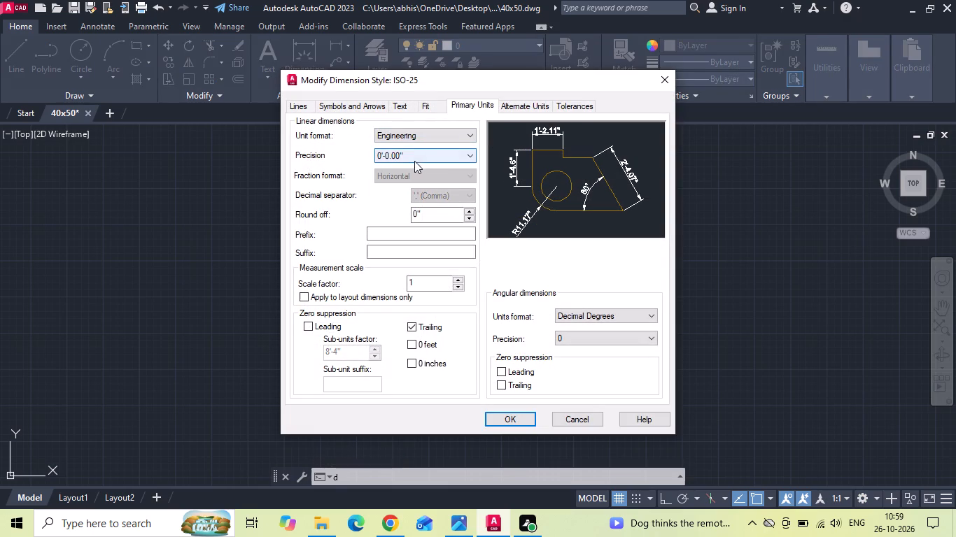
click(413, 152)
click(405, 178)
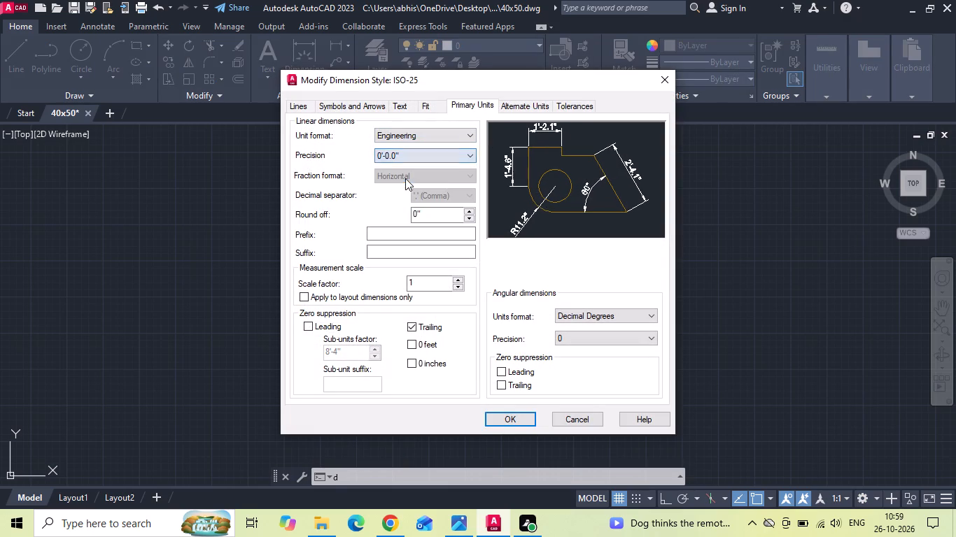
click(499, 414)
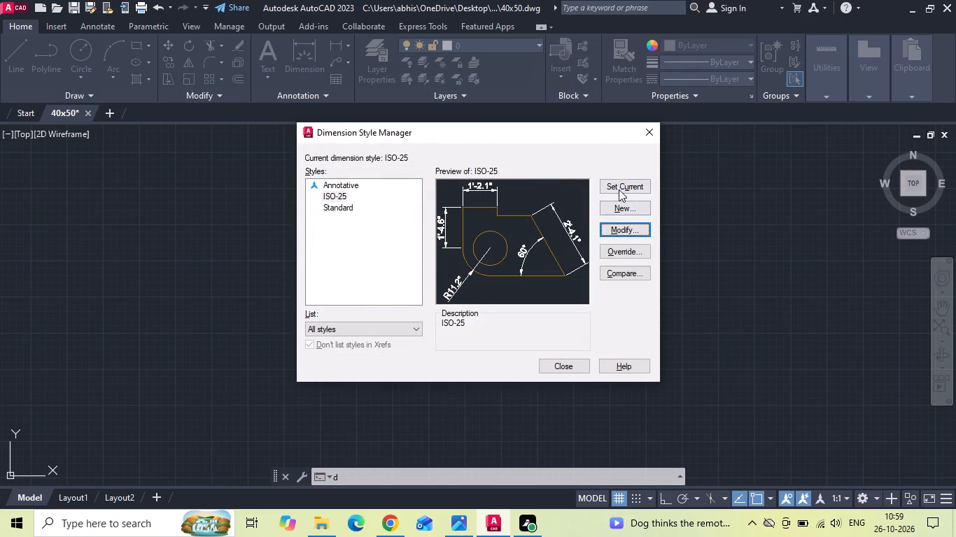
click(619, 189)
click(558, 364)
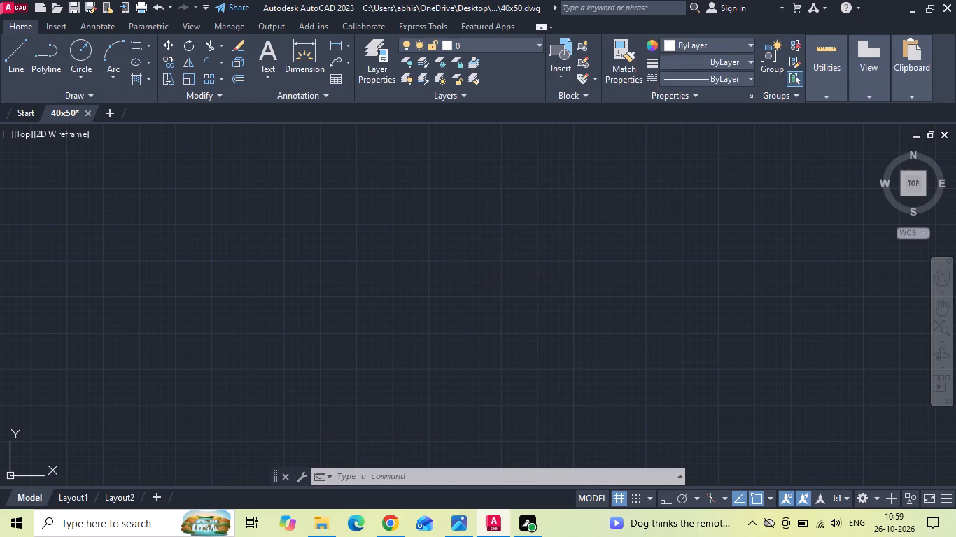
Set the ISO-25 dimension style's text height to 8" and make the style current.
text(d)
key(space)
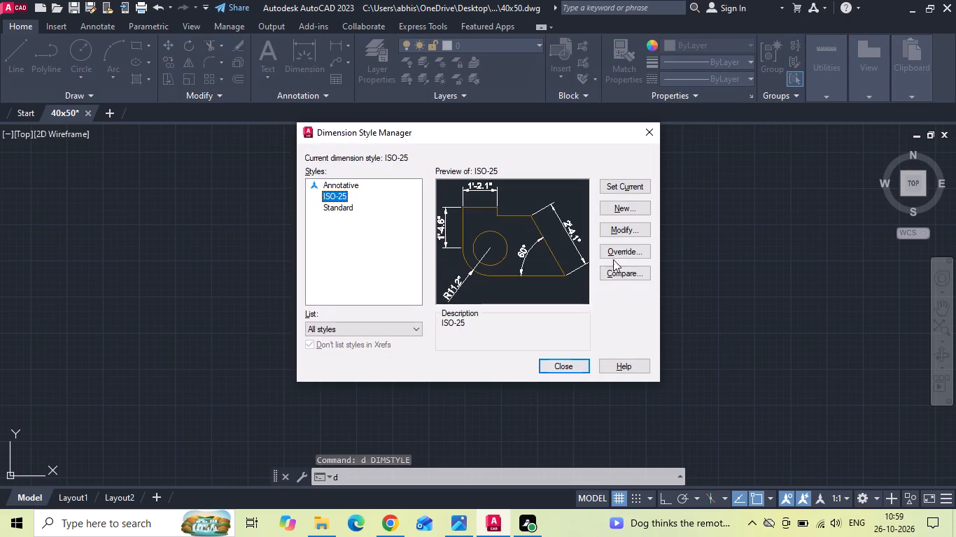
click(622, 235)
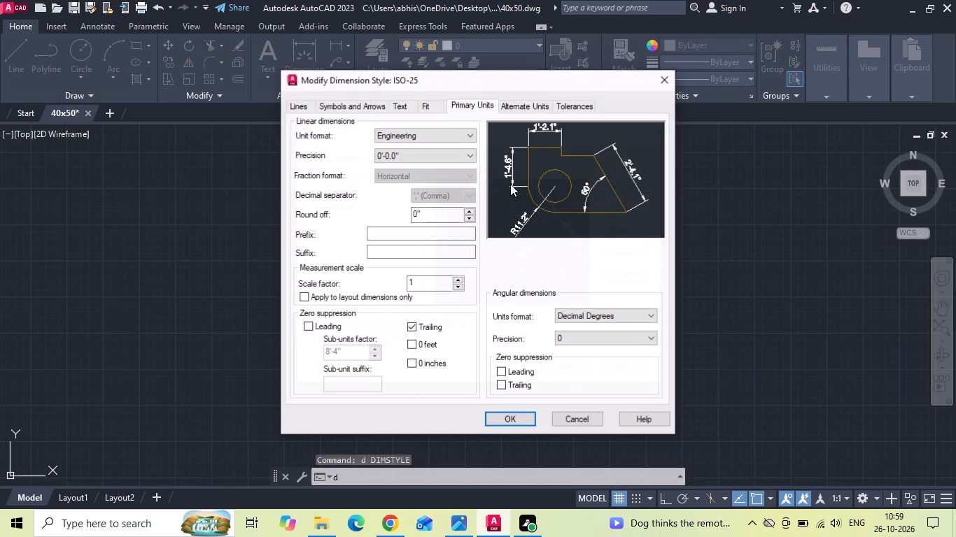
click(406, 108)
drag(447, 205, 291, 236)
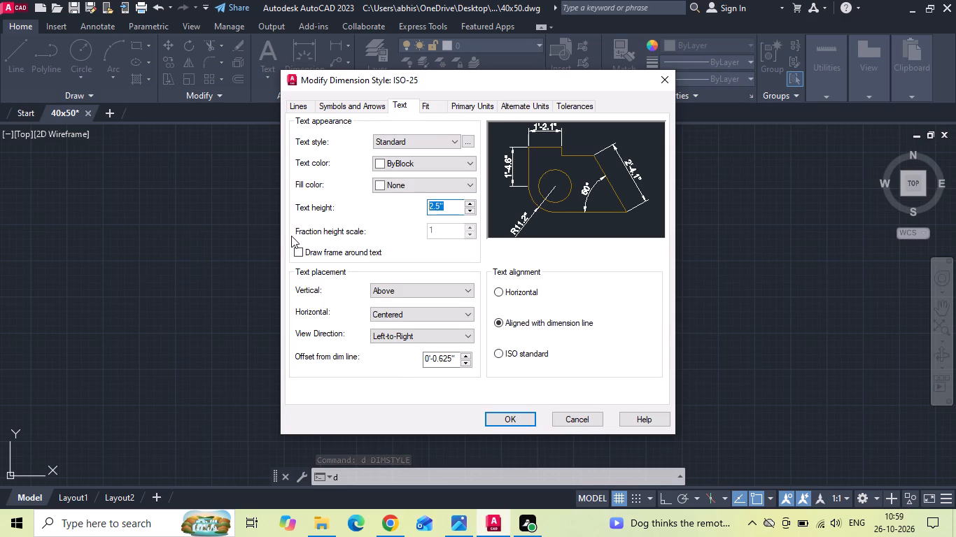
key(BackSpace)
key(8)
key(shift+quotedbl)
key(Return)
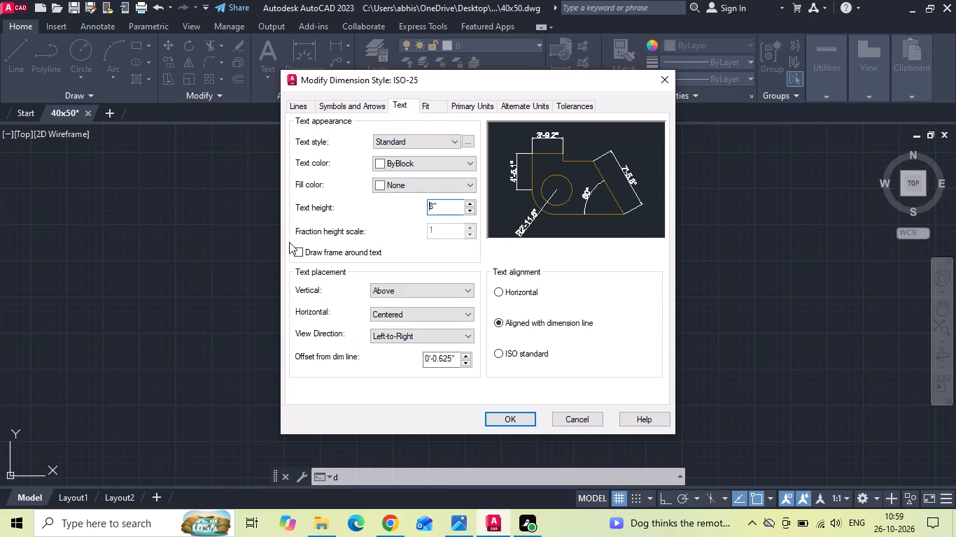
click(506, 419)
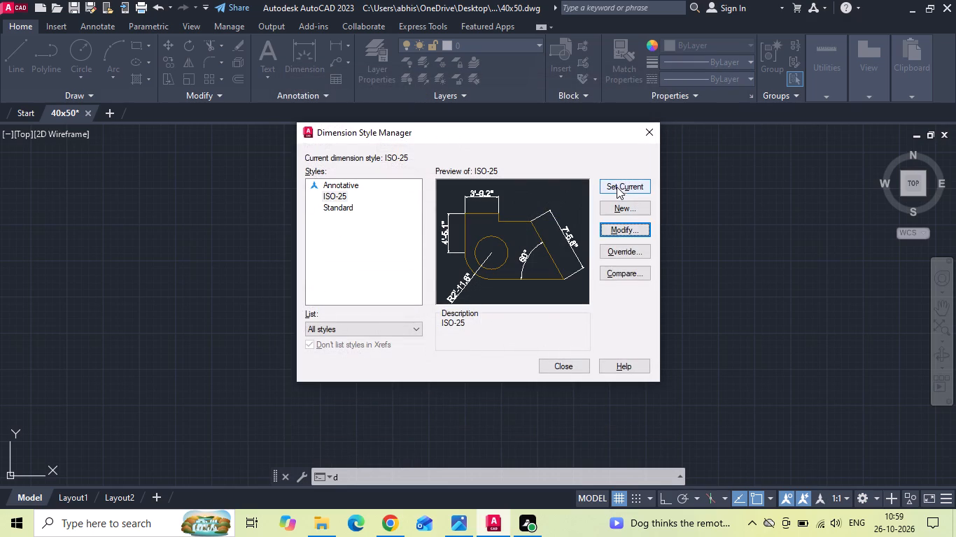
click(617, 187)
click(556, 368)
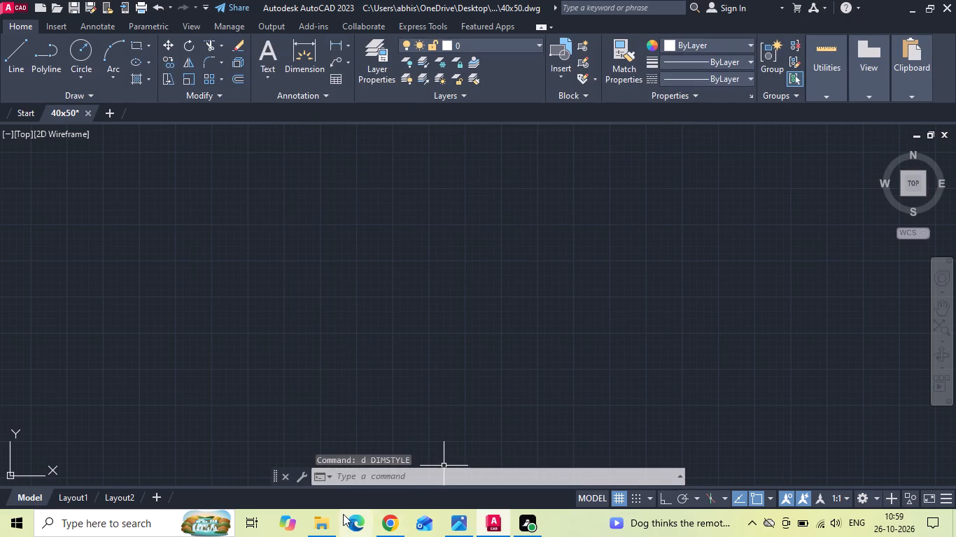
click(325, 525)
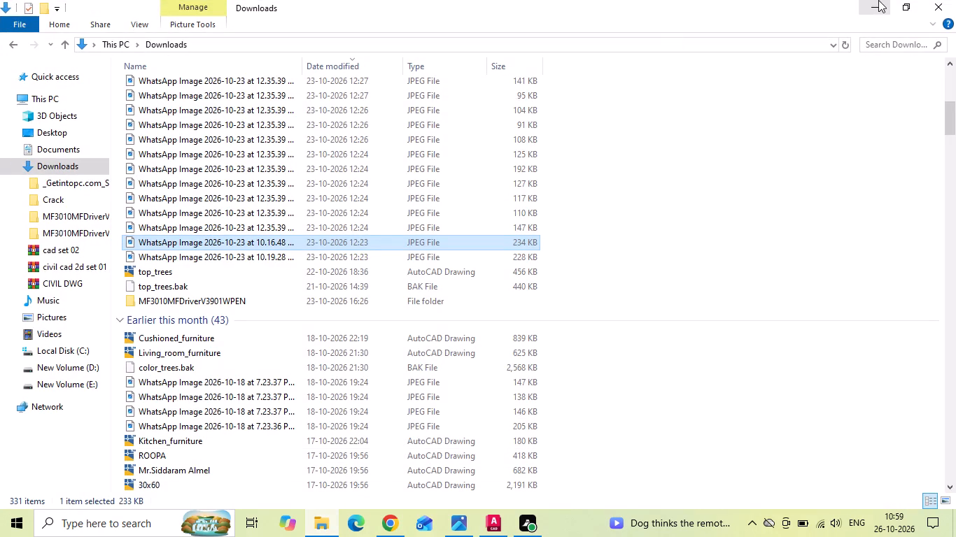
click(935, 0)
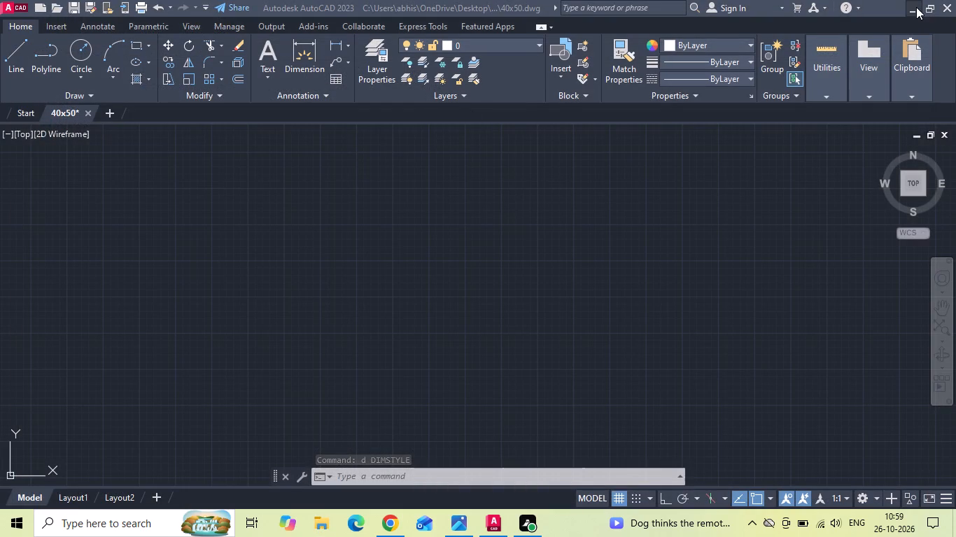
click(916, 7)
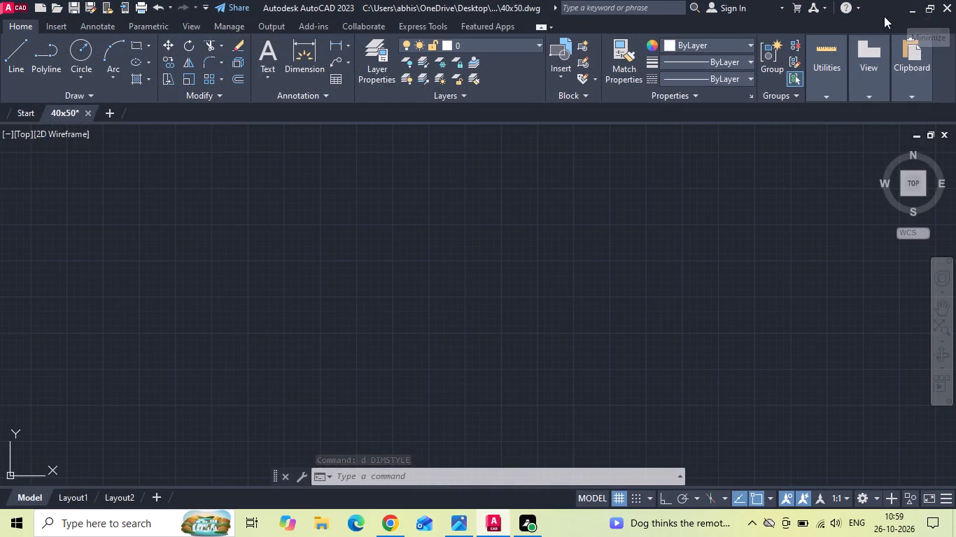
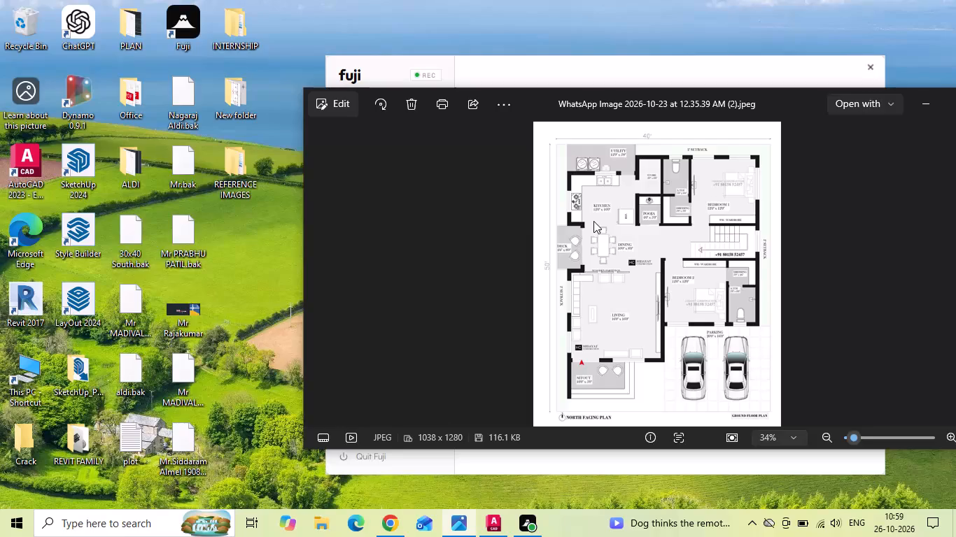
Copy the north-facing floor plan image from Photos and insert it into the 40x50 AutoCAD drawing at 0 rotation.
right_click(649, 227)
click(669, 257)
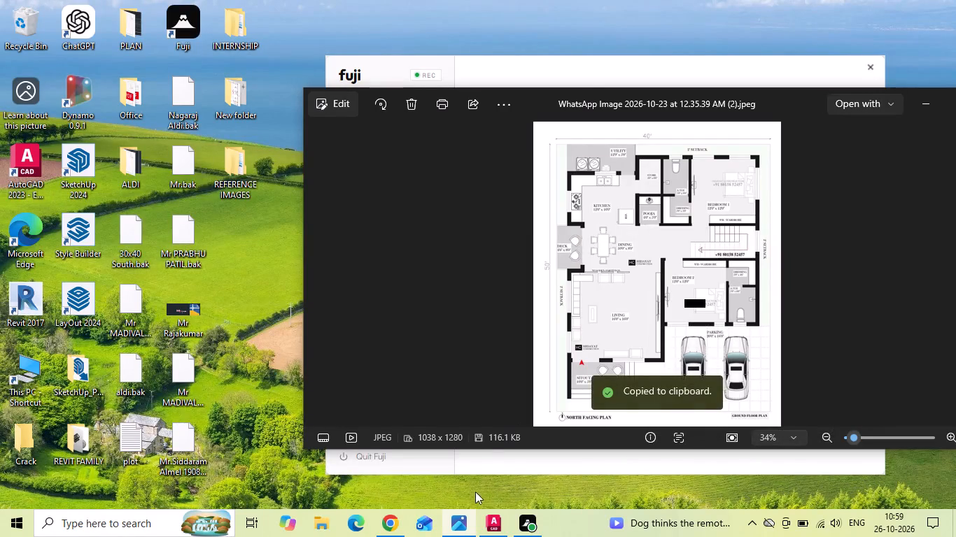
click(481, 527)
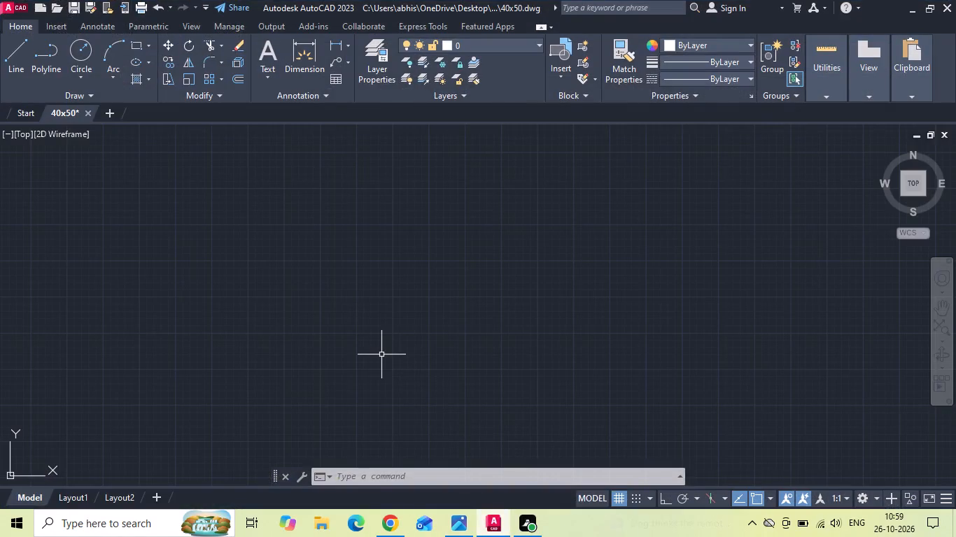
key(ctrl+v)
click(307, 386)
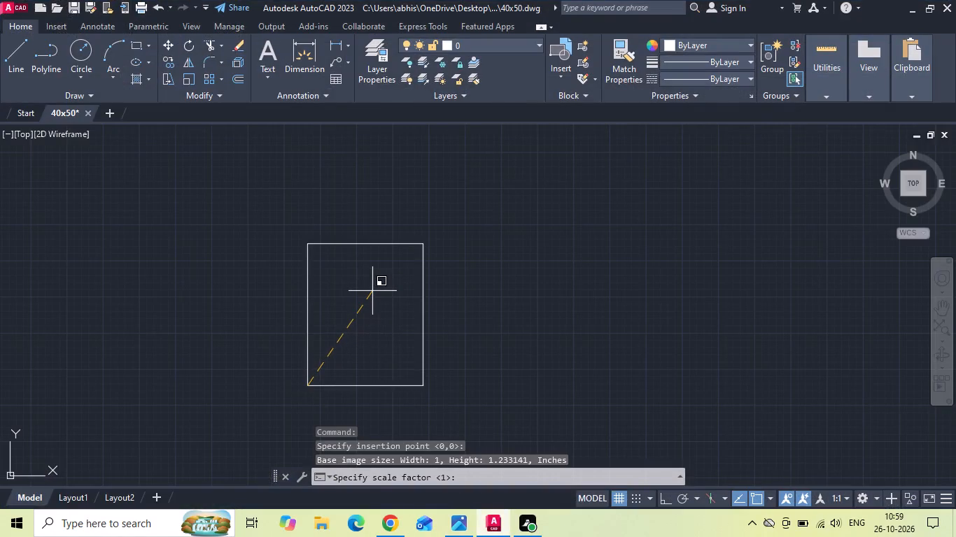
click(372, 291)
text(0)
key(space)
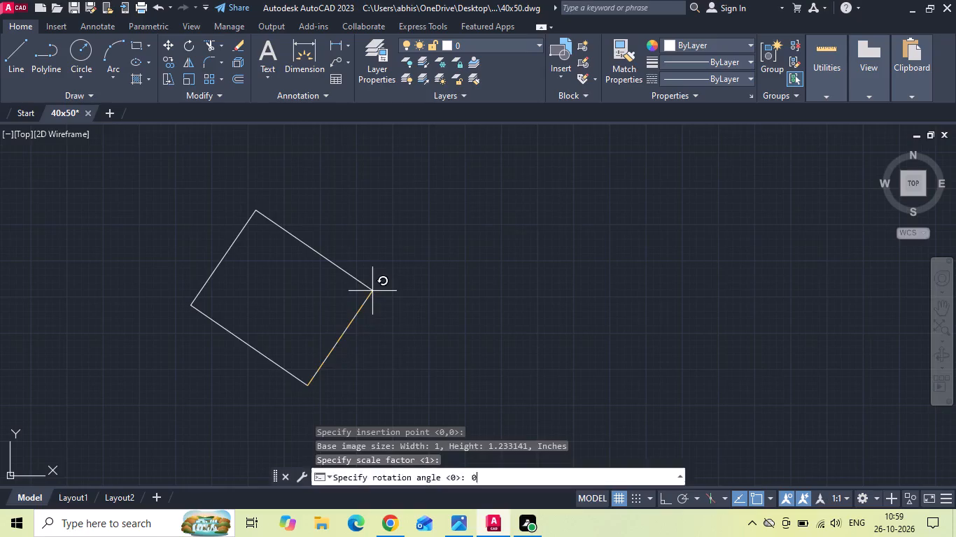
scroll(340, 310, up, 1)
scroll(337, 245, up, 2)
key(Escape)
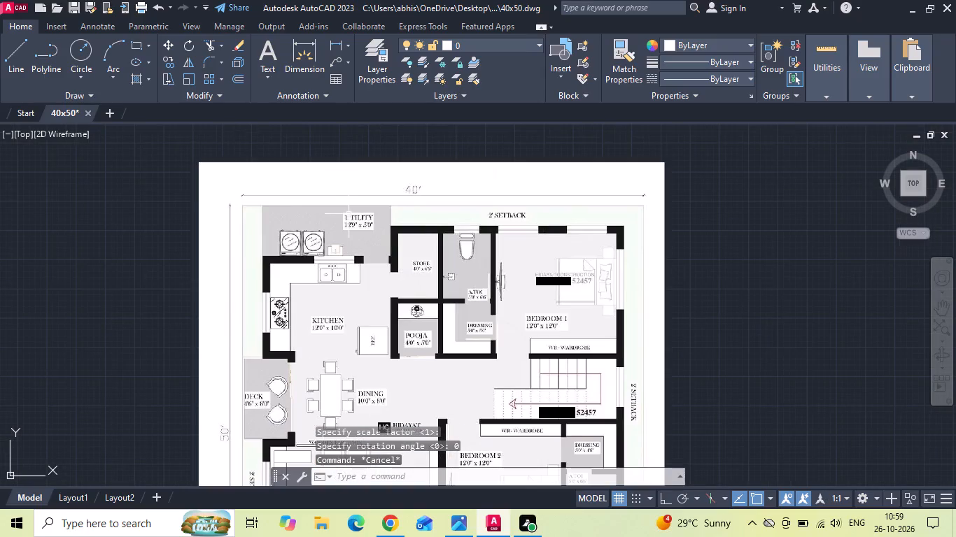
Draw a 40' by 50' rectangle beside the floor plan image as the plot boundary.
text(rec)
key(space)
scroll(325, 211, down, 1)
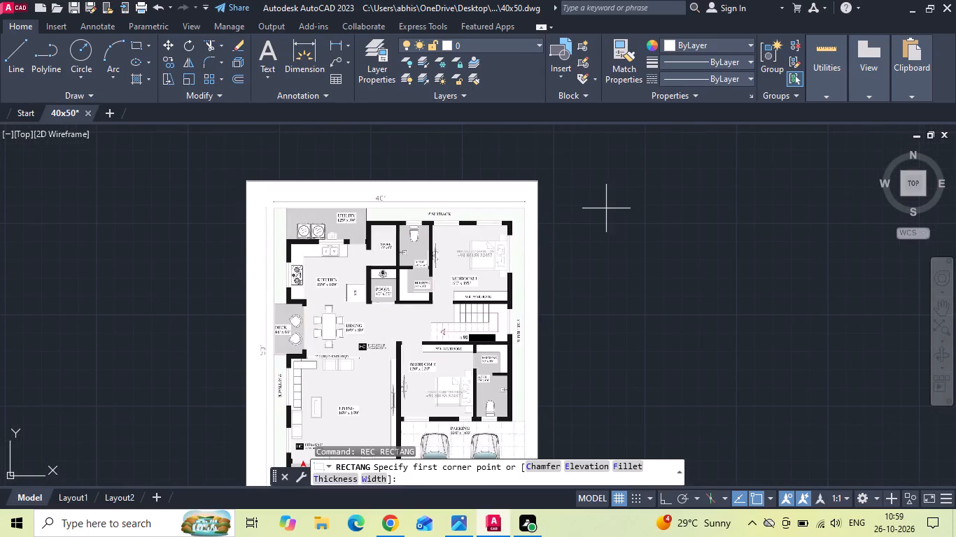
drag(606, 208, 656, 278)
text(d)
key(space)
text(40')
key(Return)
text(50')
key(Return)
click(785, 343)
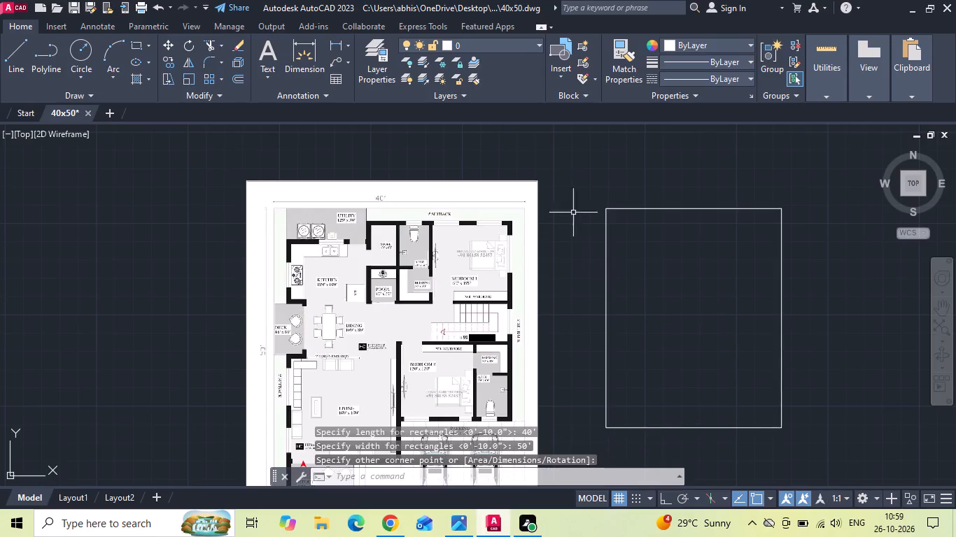
Scale the floor plan image down about its top-right corner to roughly the height of the plot rectangle.
drag(571, 185, 487, 257)
click(470, 285)
right_click(468, 285)
click(505, 280)
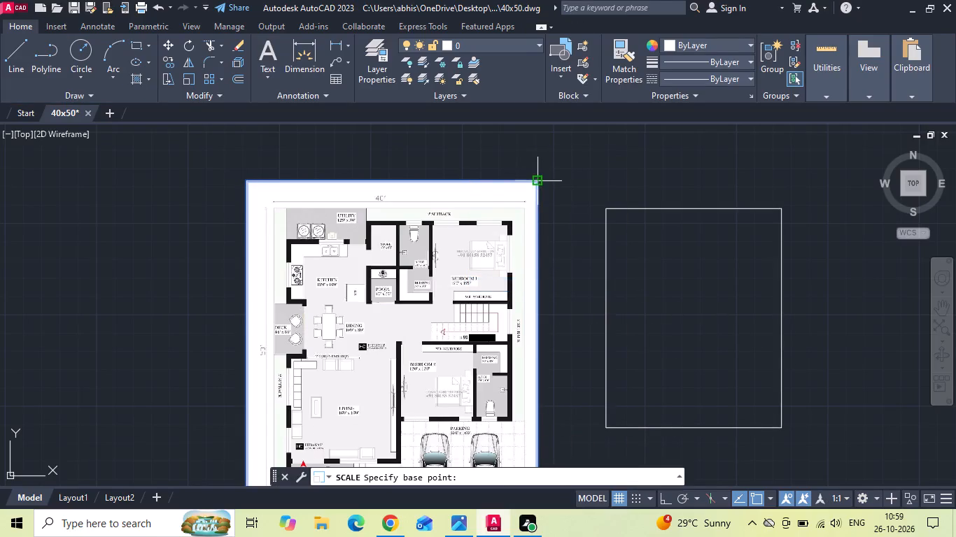
click(533, 178)
click(488, 282)
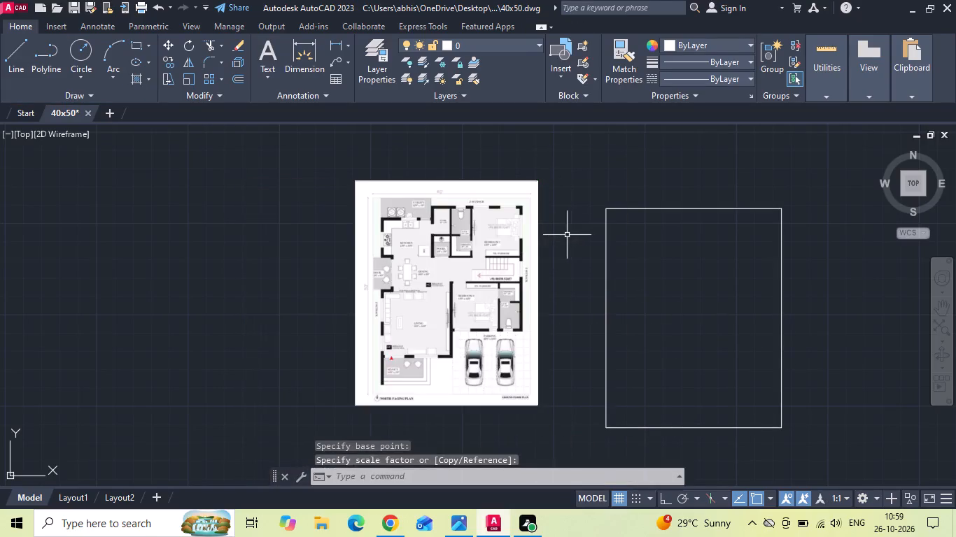
key(Escape)
Move the floor plan image closer to the plot rectangle, leaving a small gap between them.
drag(555, 244, 483, 268)
click(453, 280)
right_click(453, 280)
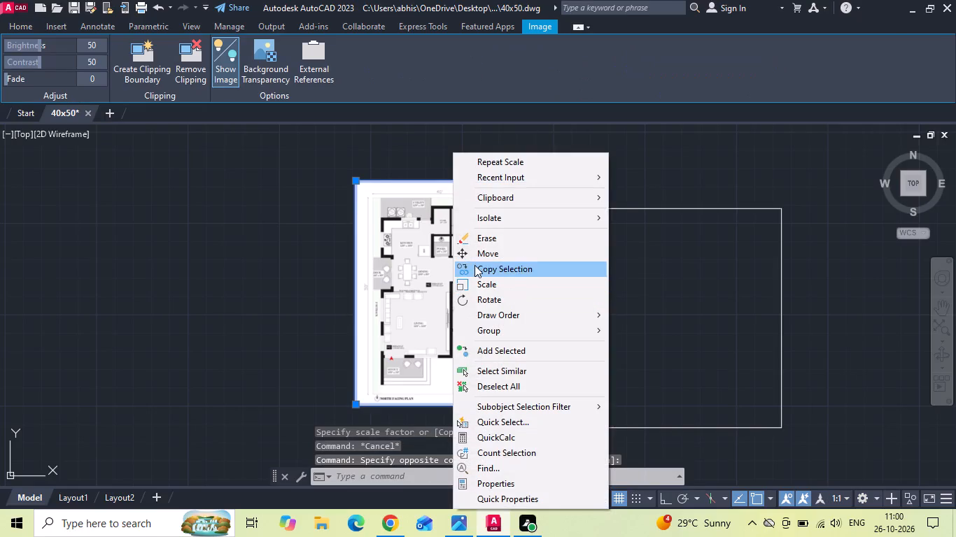
click(476, 260)
scroll(510, 245, up, 1)
drag(484, 271, 512, 302)
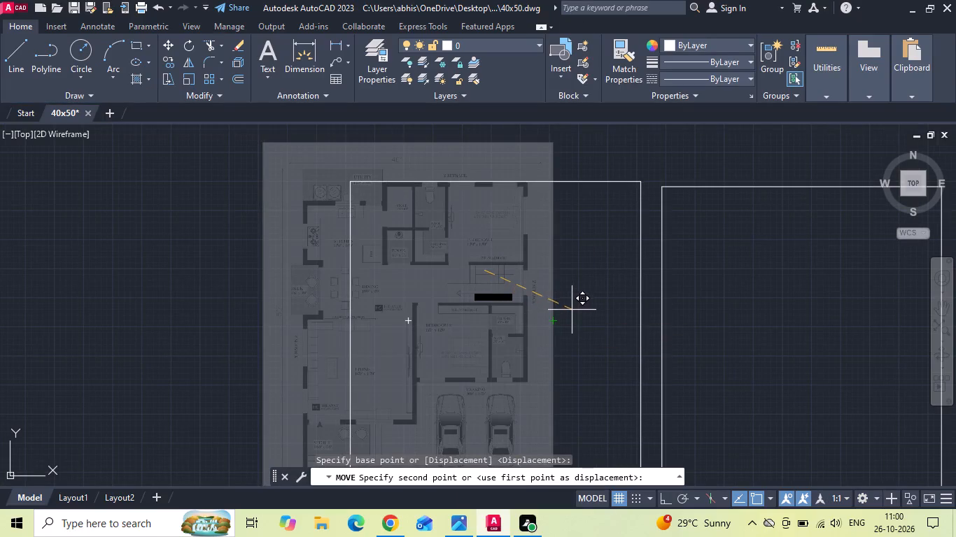
click(571, 314)
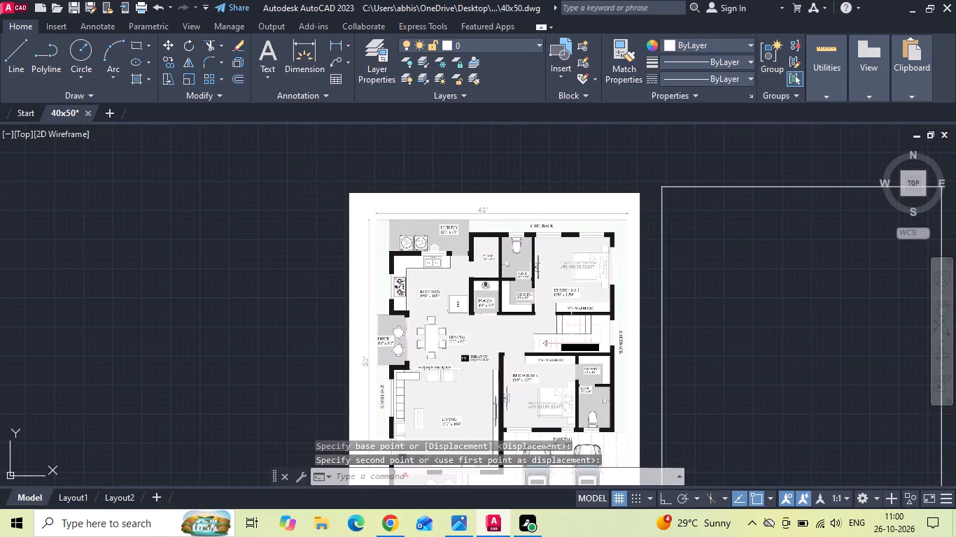
Offset the plot rectangle 2' inward to mark the setback line.
middle_drag(489, 234, 380, 188)
scroll(395, 171, up, 2)
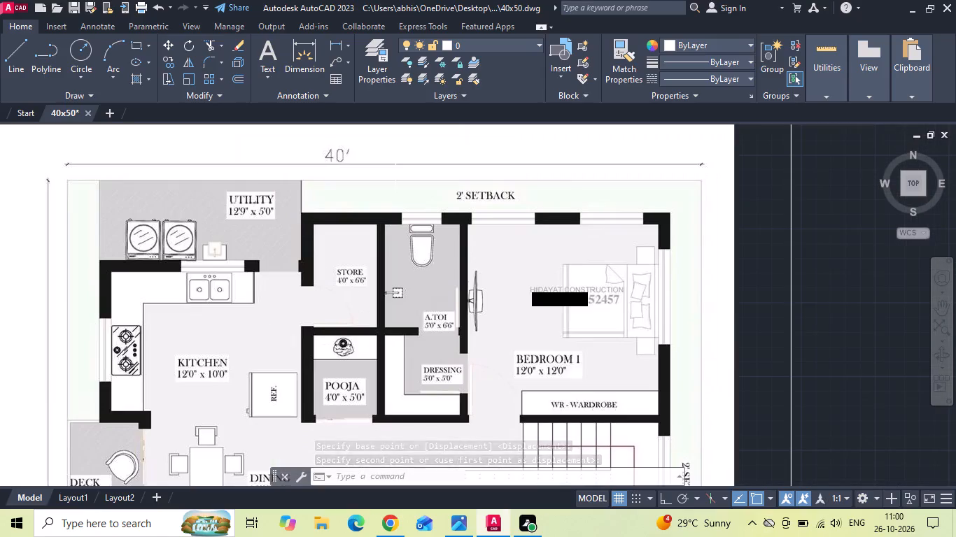
text(o 2')
key(Return)
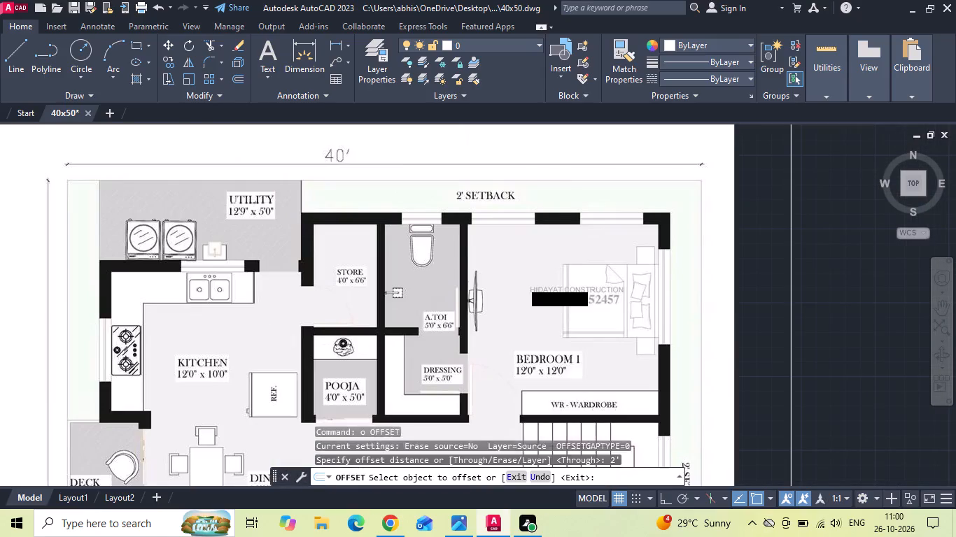
scroll(365, 172, down, 2)
drag(619, 143, 620, 175)
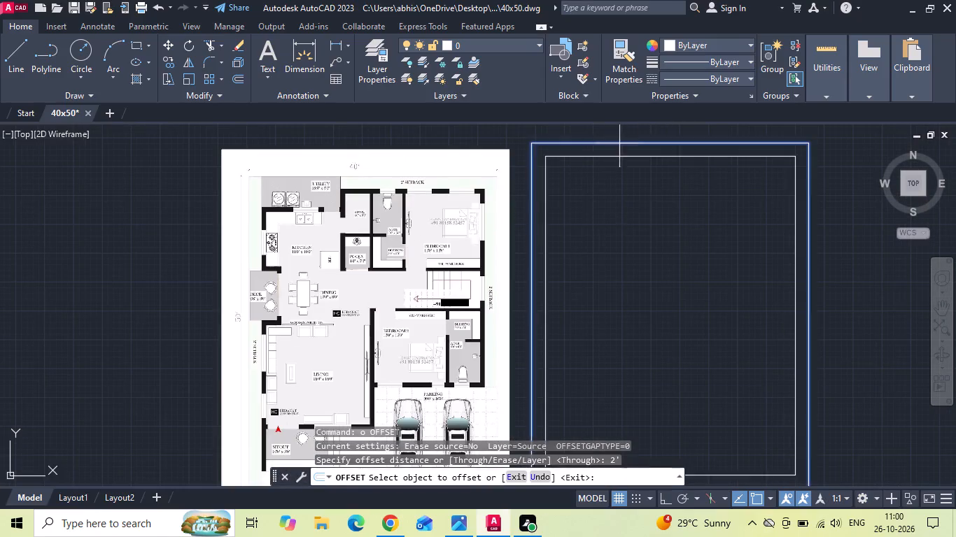
drag(620, 175, 619, 162)
click(621, 198)
scroll(339, 194, up, 1)
key(Escape)
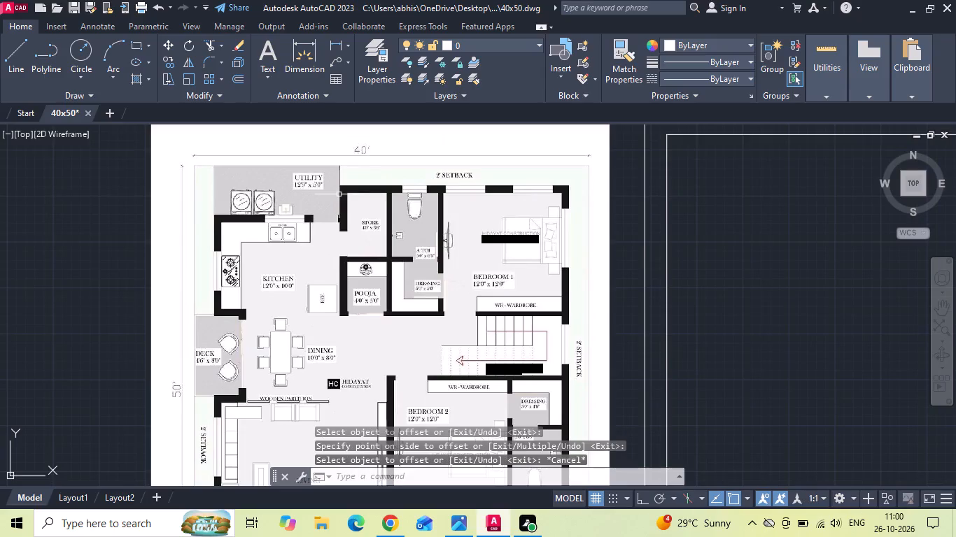
Explode the inner setback rectangle into separate lines.
scroll(501, 382, up, 2)
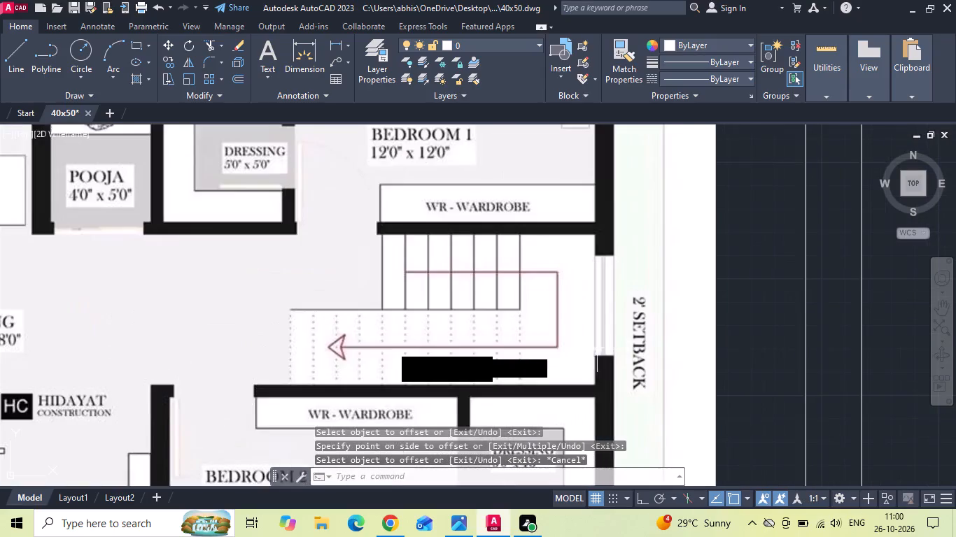
scroll(486, 287, down, 3)
scroll(390, 259, down, 2)
scroll(388, 331, up, 3)
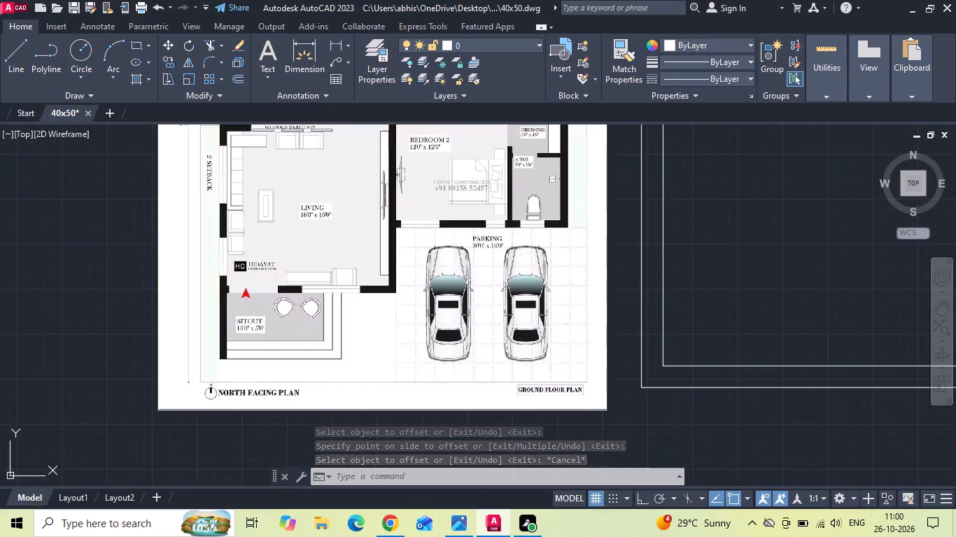
scroll(297, 378, down, 2)
scroll(236, 215, up, 2)
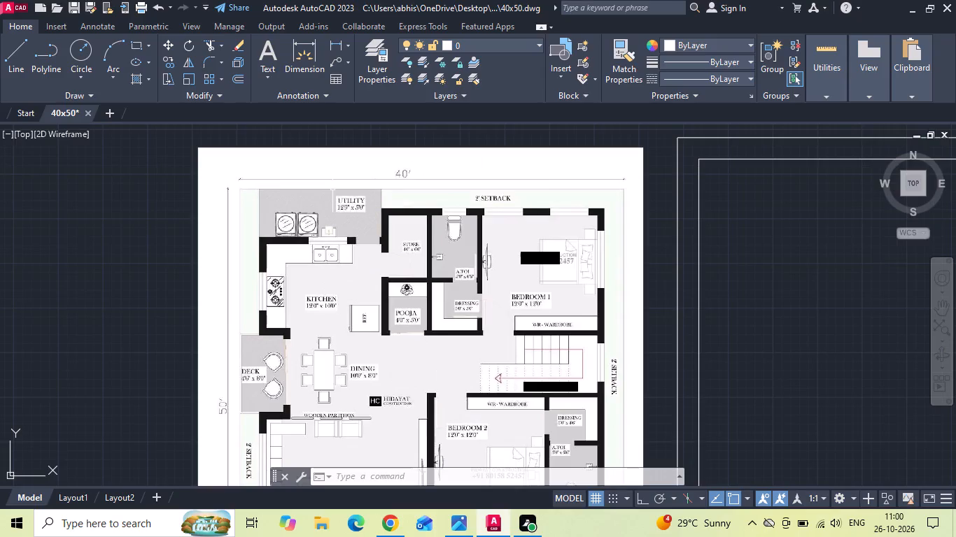
key(Escape)
text(x)
key(space)
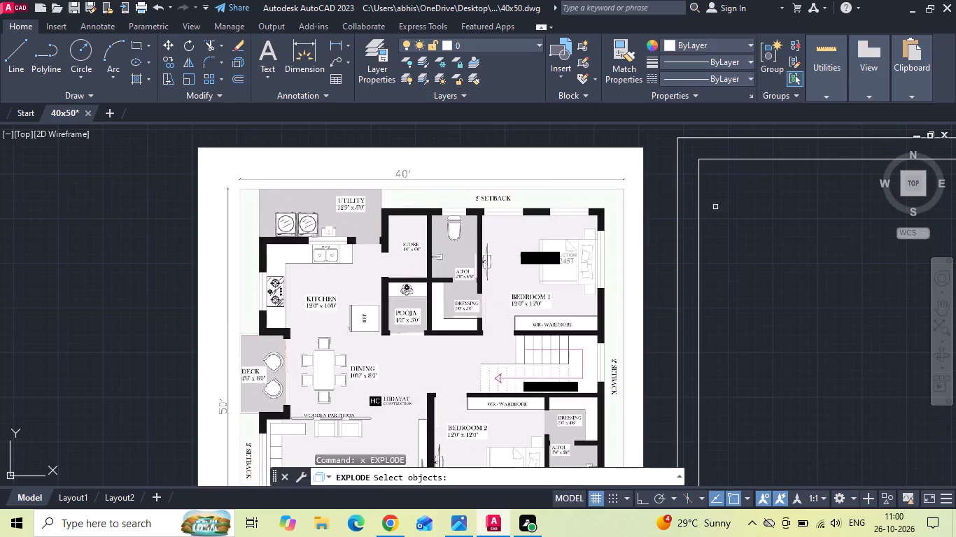
click(699, 242)
key(space)
Offset the top and right lines of the inner rectangle 9" inward to form the outer wall thickness.
middle_drag(807, 201, 635, 201)
key(Escape)
text(o 9)
key(space)
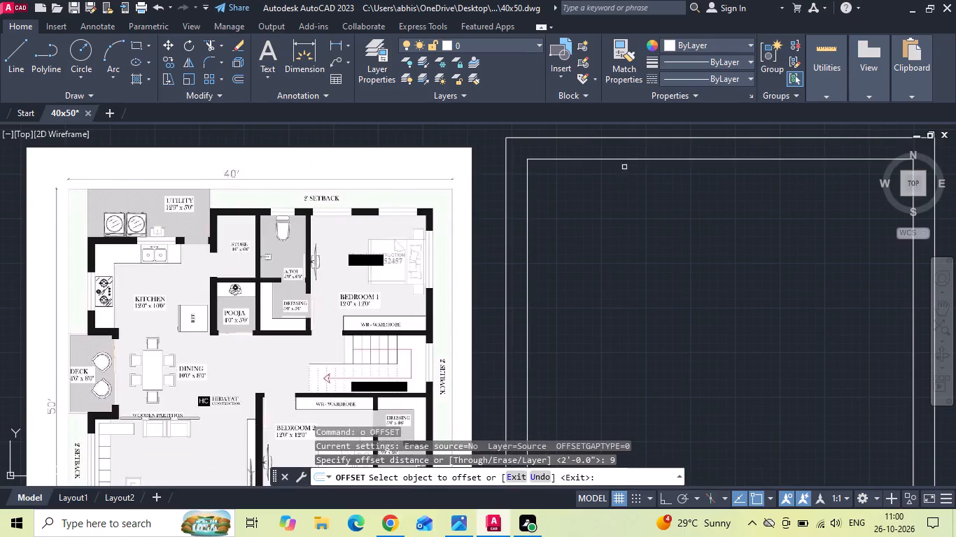
drag(630, 157, 632, 179)
click(609, 240)
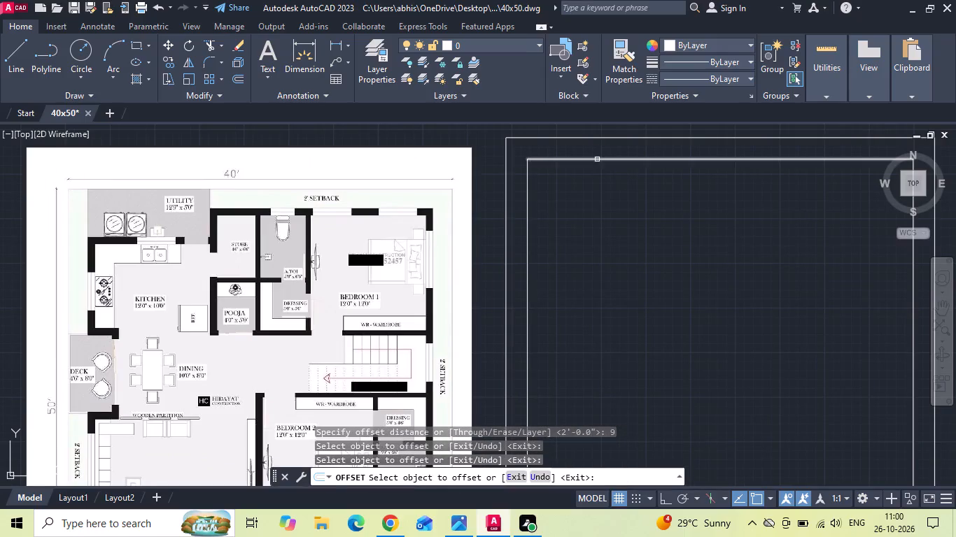
click(597, 159)
click(582, 212)
middle_drag(644, 234, 521, 208)
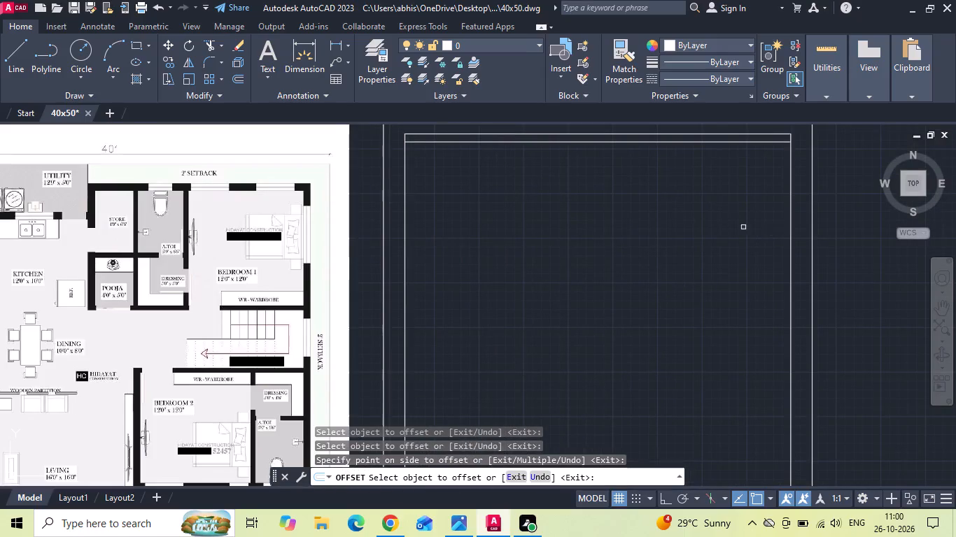
drag(789, 257, 726, 277)
click(708, 281)
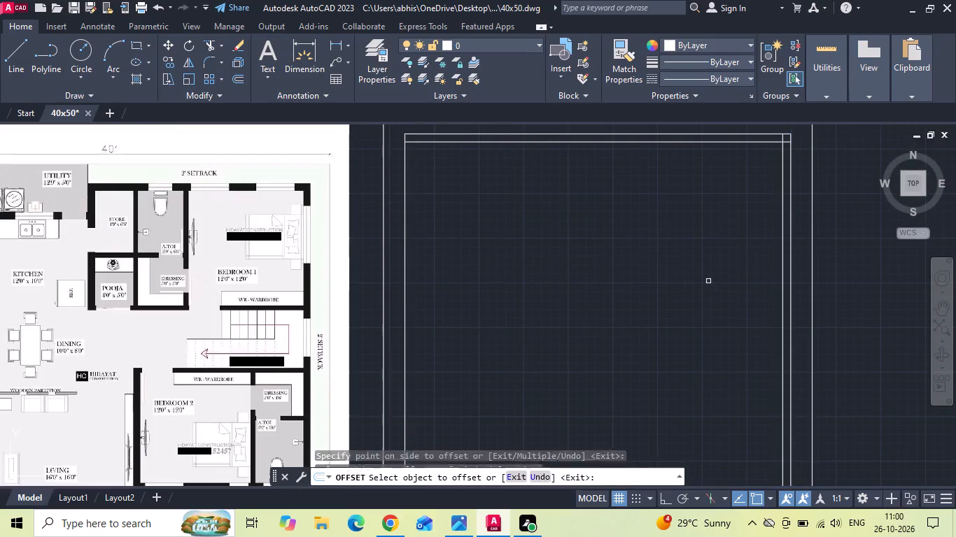
key(Escape)
Offset the inner faces of the right and top outer walls 12' inward to lay out Bedroom 1.
scroll(277, 213, up, 2)
key(Escape)
text(o 12')
key(Return)
scroll(254, 241, down, 1)
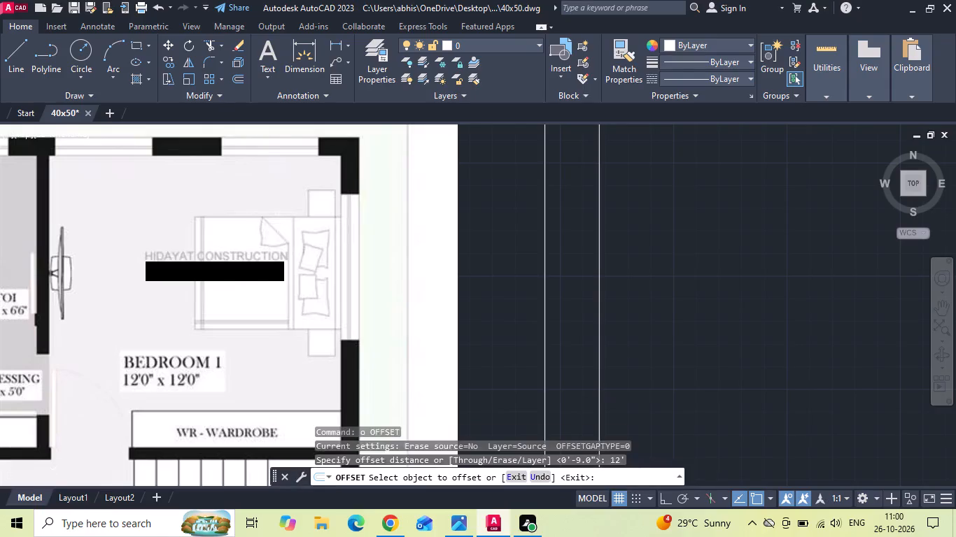
scroll(254, 241, down, 1)
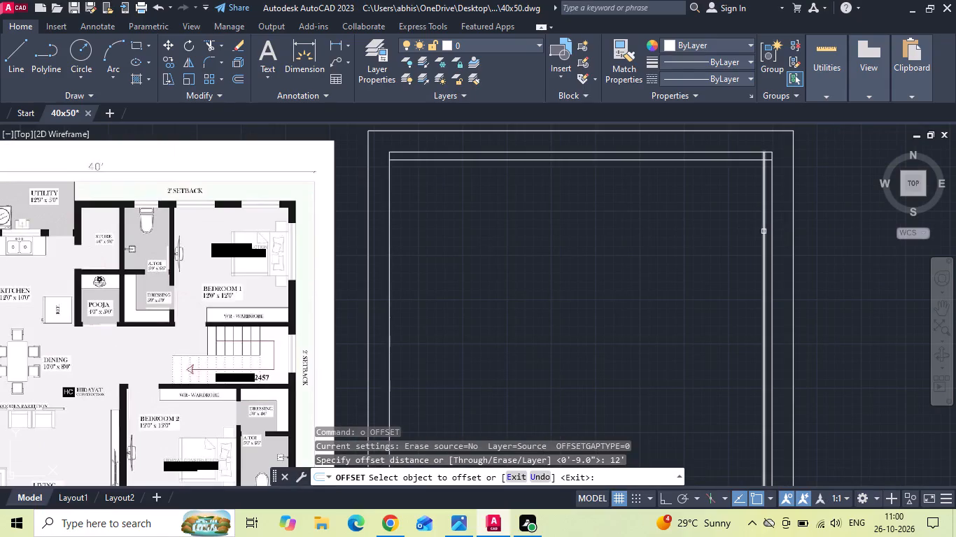
click(768, 235)
drag(764, 228, 722, 228)
click(555, 233)
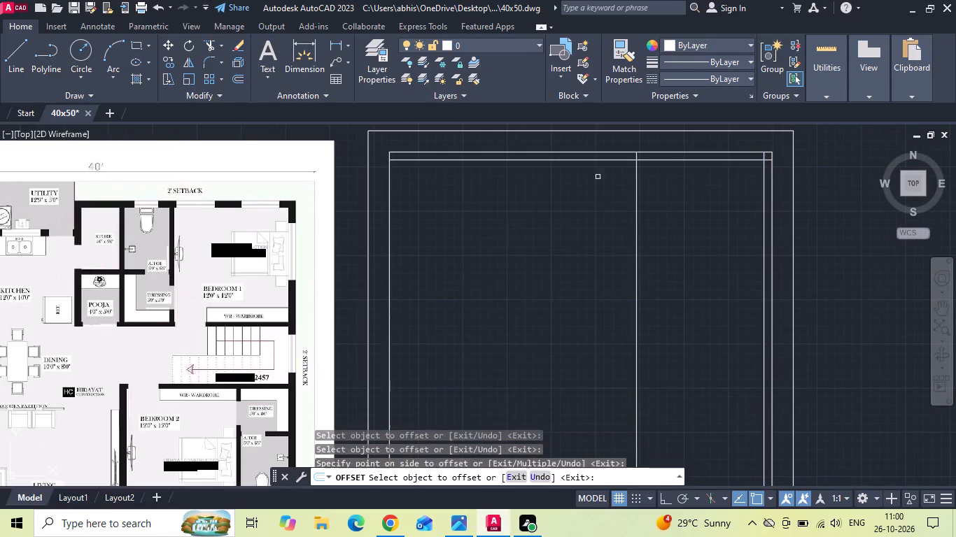
click(661, 158)
click(638, 221)
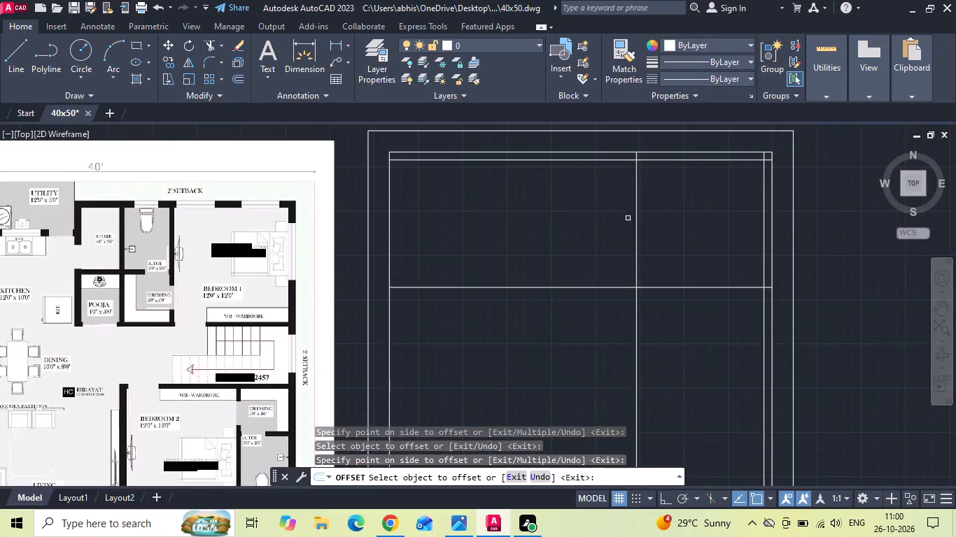
key(Escape)
Offset Bedroom 1's left and bottom lines 6" away from the room to form its partition walls.
scroll(158, 264, up, 1)
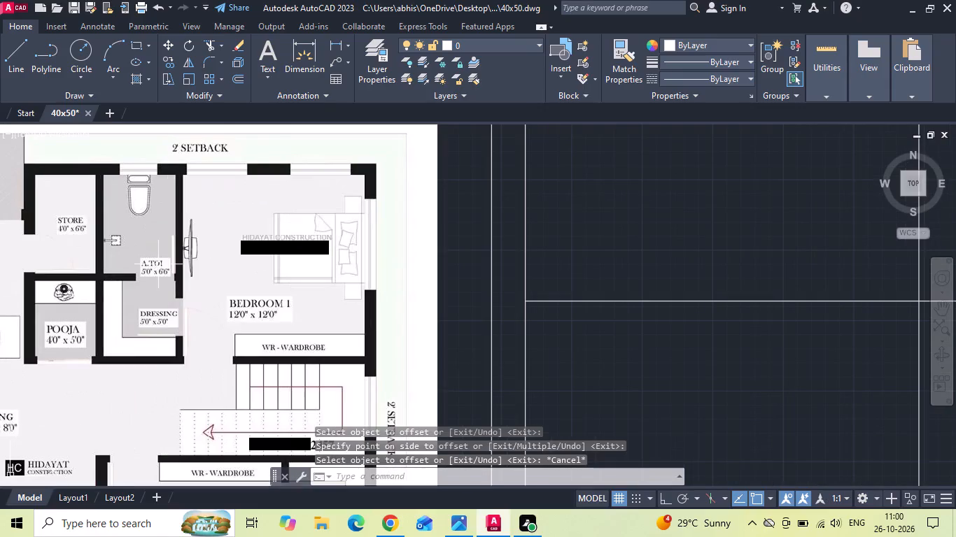
text(o 6)
key(space)
scroll(253, 261, down, 1)
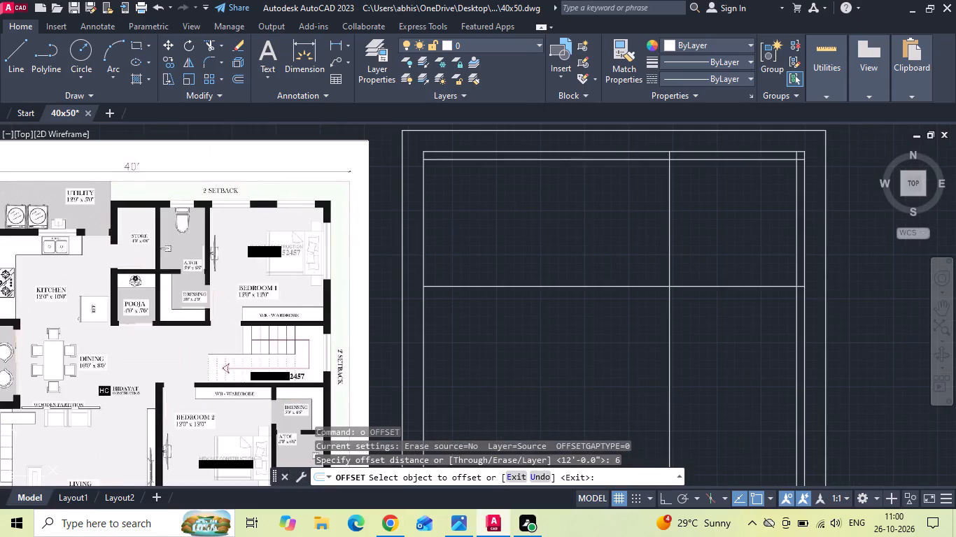
click(670, 210)
click(611, 221)
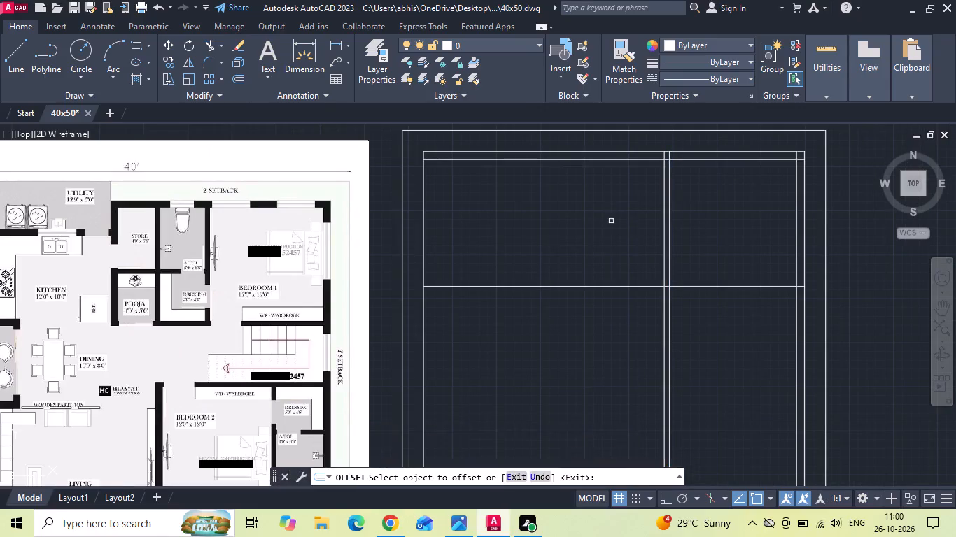
click(703, 288)
click(700, 310)
key(Escape)
Offset the outer face of Bedroom 1's left partition wall 5' to the left for the attached toilet's width.
text(o)
key(space)
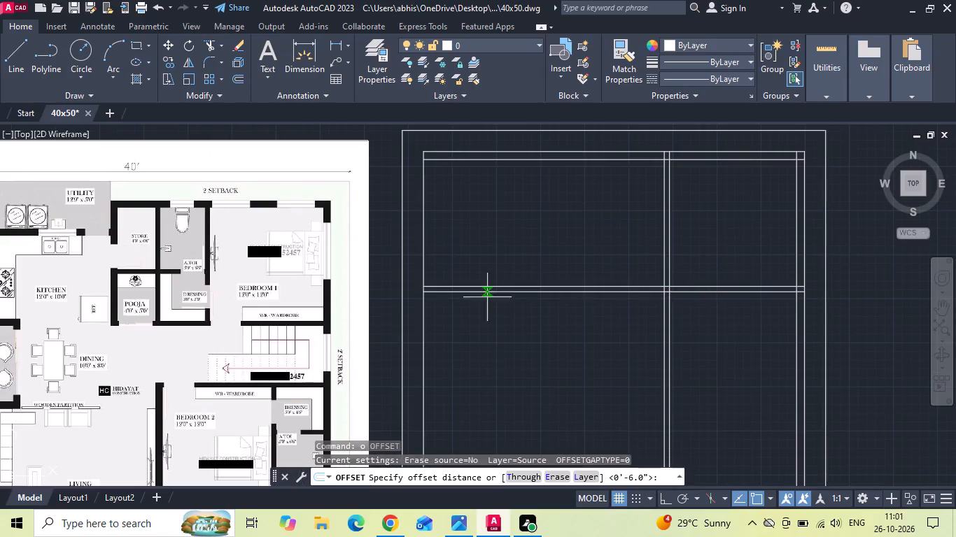
scroll(150, 264, up, 2)
text(5')
key(Return)
scroll(153, 306, down, 2)
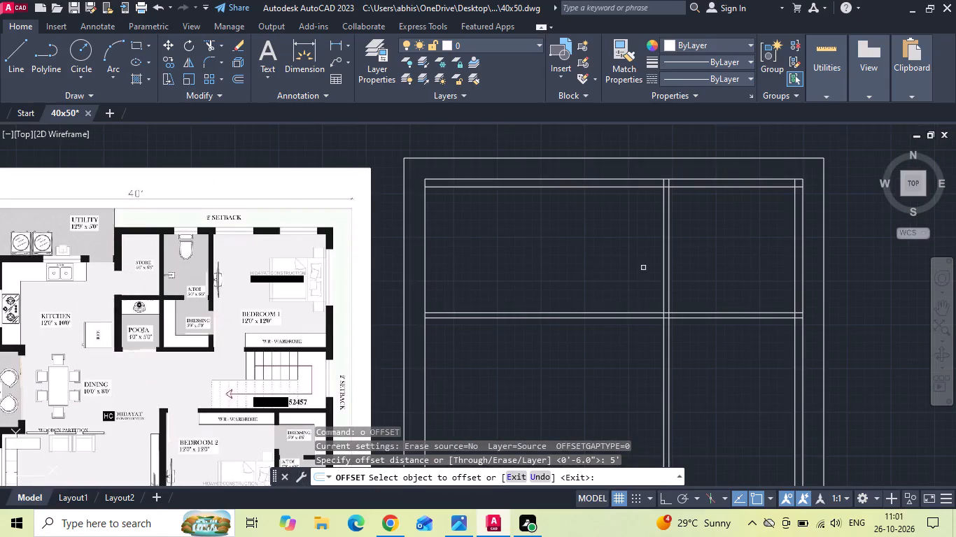
scroll(647, 264, up, 1)
drag(671, 249, 647, 259)
click(589, 271)
key(Escape)
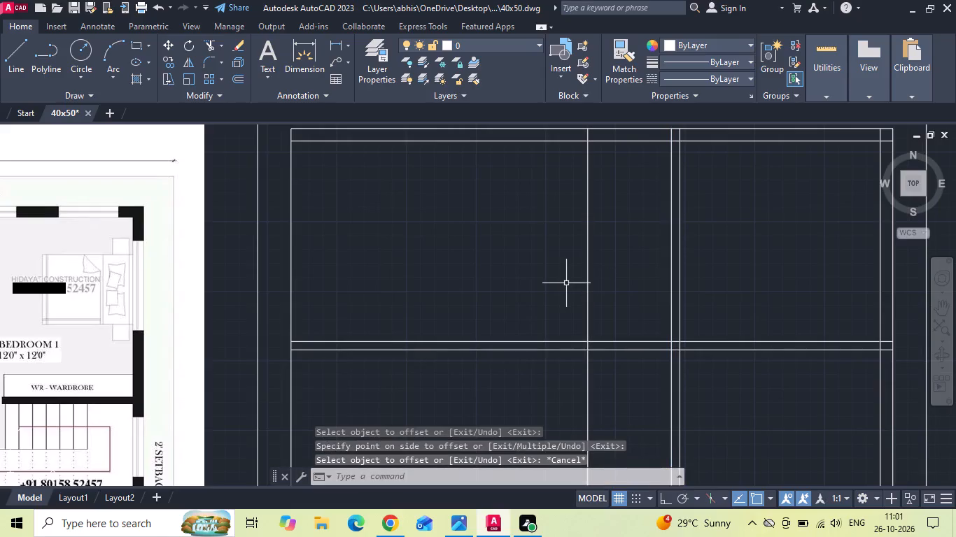
Offset the attached toilet's left line 6" to the left to form its partition wall.
key(o)
key(space)
text(6)
key(space)
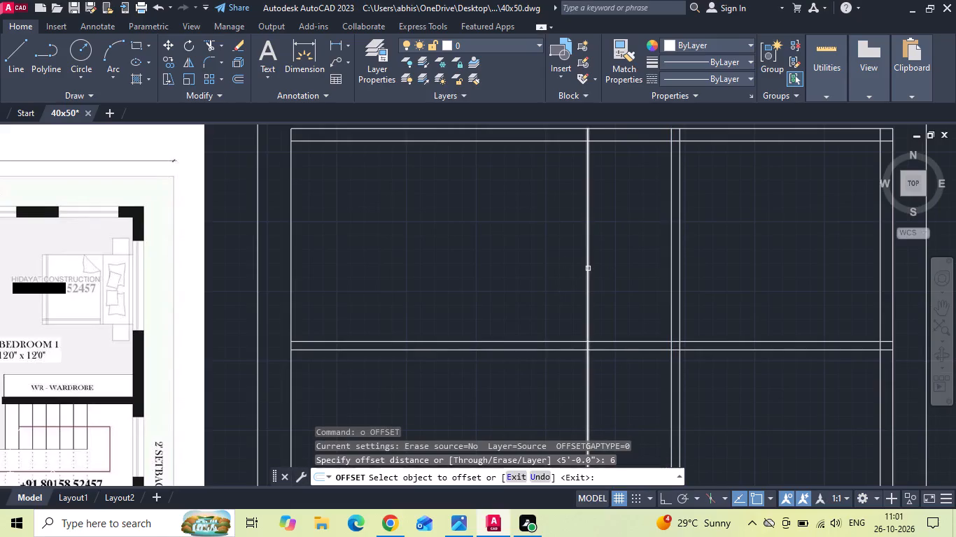
drag(588, 268, 542, 276)
click(487, 278)
middle_drag(489, 274, 619, 291)
key(Escape)
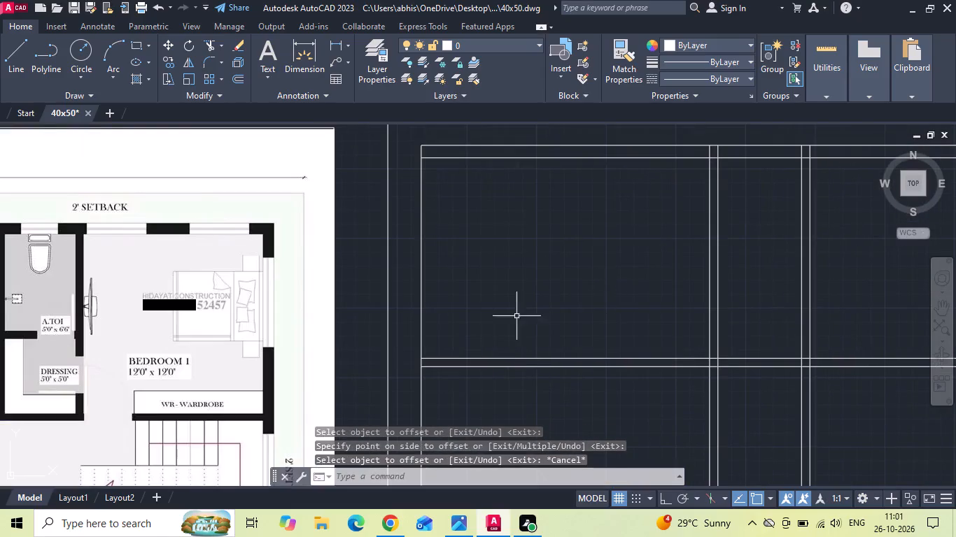
Offset the outer face of the toilet's left partition wall 4' to the left for the store and pooja width.
middle_drag(519, 318, 631, 298)
text(o 4')
key(Return)
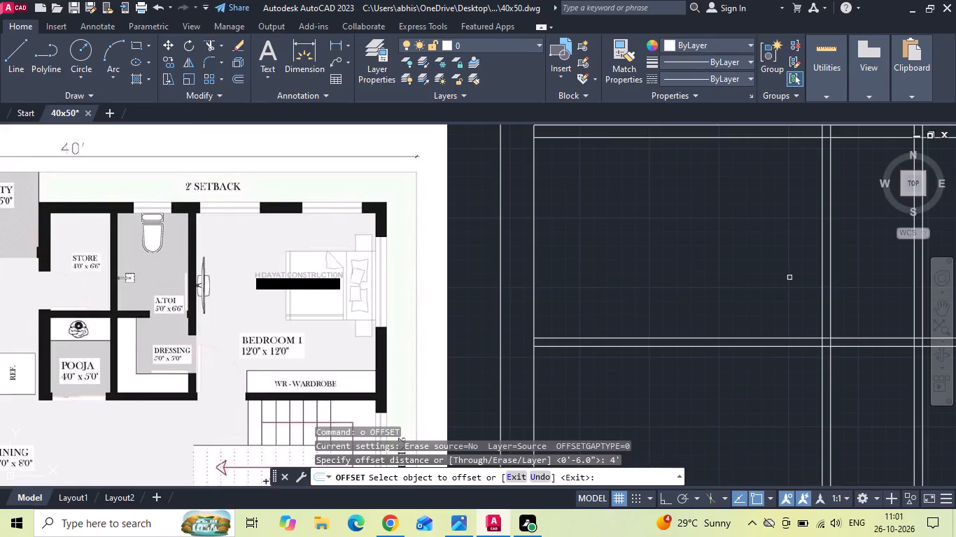
click(823, 255)
click(707, 260)
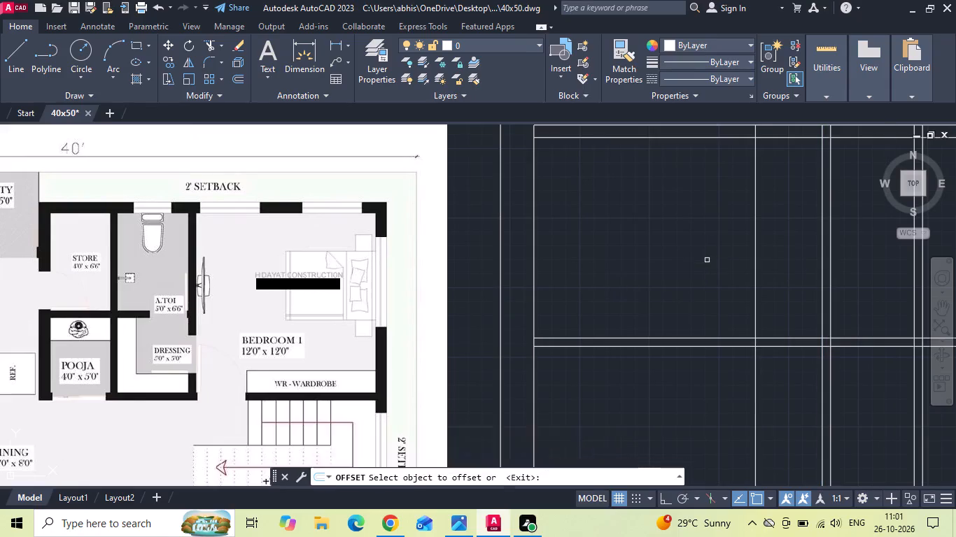
key(Escape)
Offset the store's left line 9" to the left to form the wall beside the kitchen.
key(o)
key(space)
text(9)
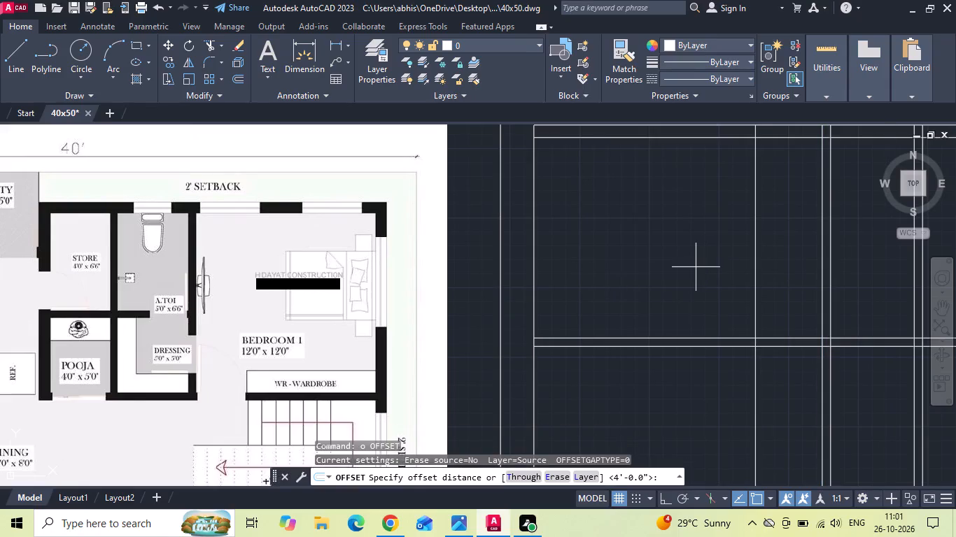
key(space)
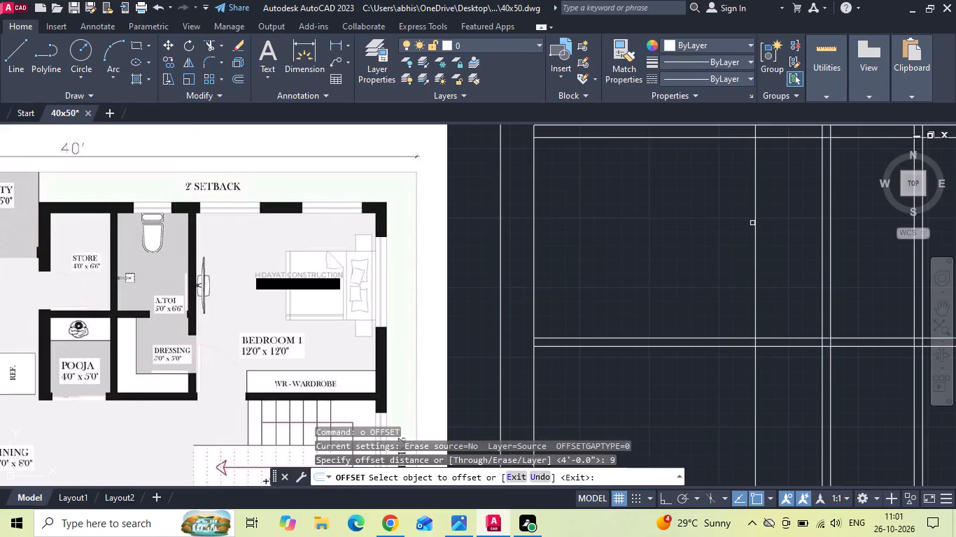
click(757, 219)
click(701, 217)
scroll(701, 214, down, 1)
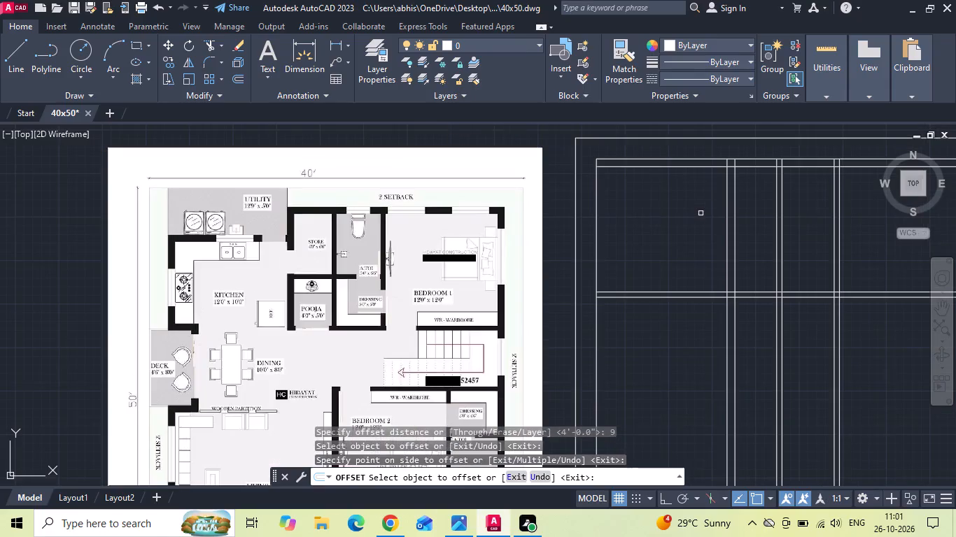
key(Escape)
Offset the left line of the inner rectangle 9" inward to form the left outer wall thickness.
text(o)
key(space)
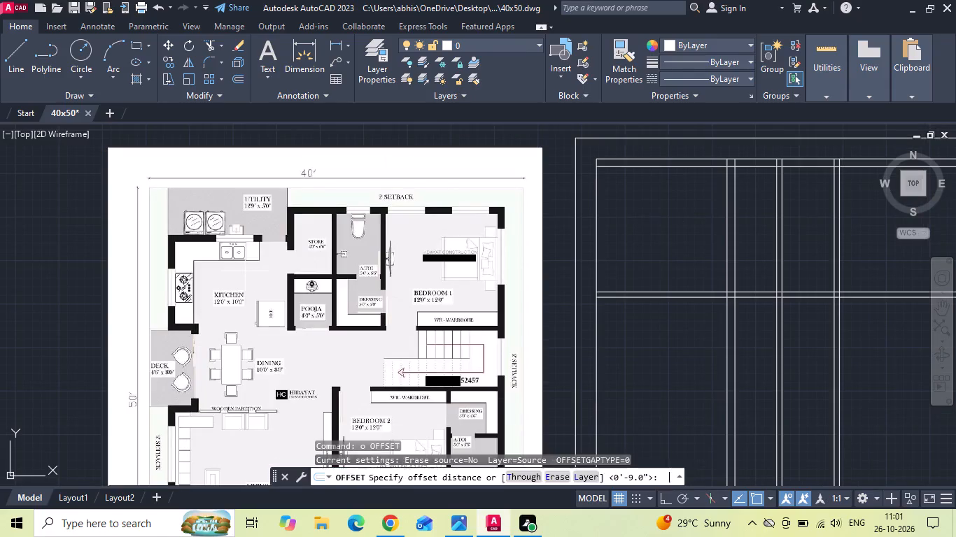
text(9)
key(space)
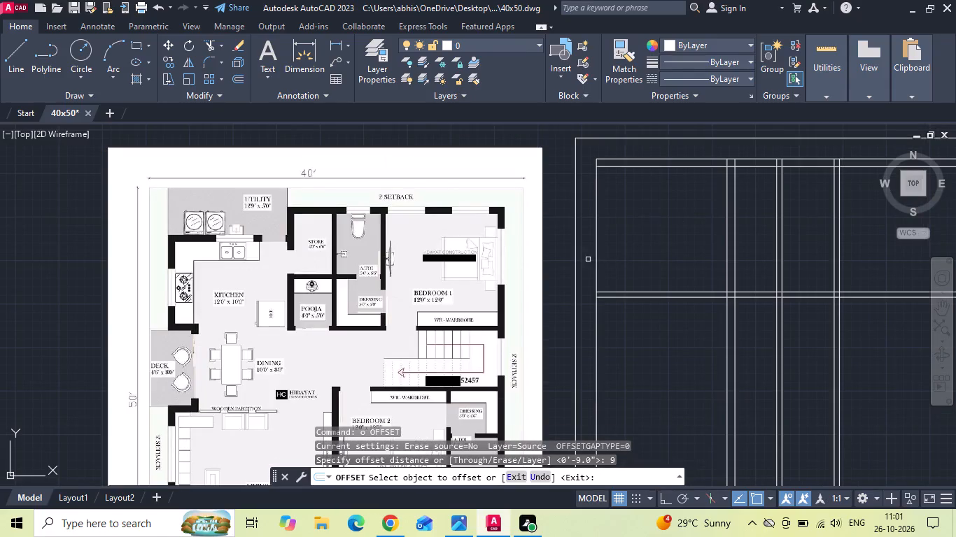
click(596, 264)
click(631, 255)
key(Escape)
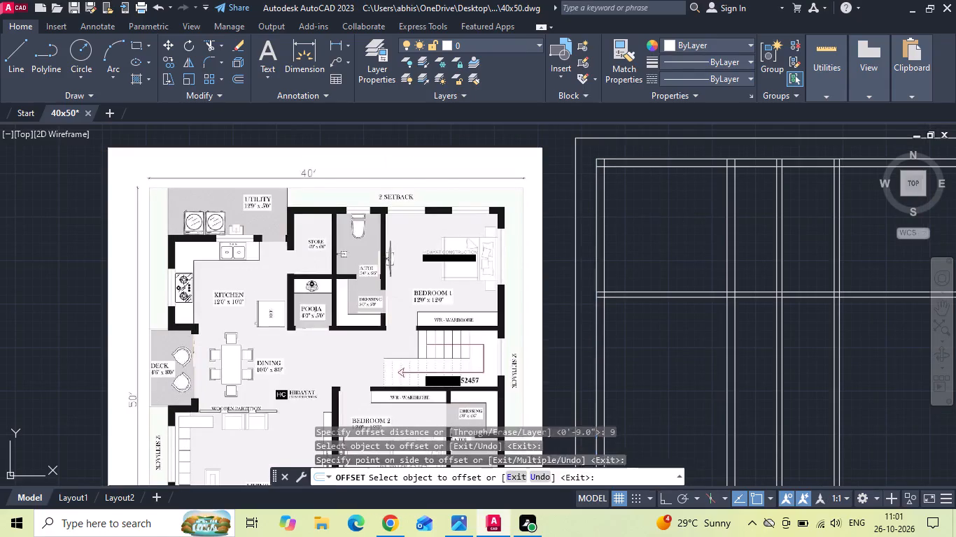
scroll(227, 275, up, 2)
scroll(225, 278, down, 2)
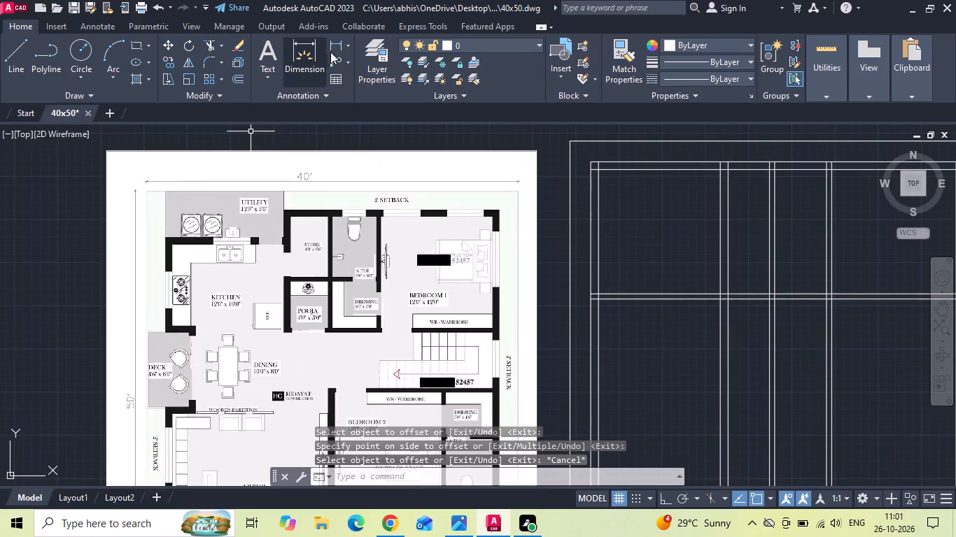
Add a linear dimension for the clear width between the left outer wall and the store's left wall.
click(337, 43)
scroll(803, 241, up, 1)
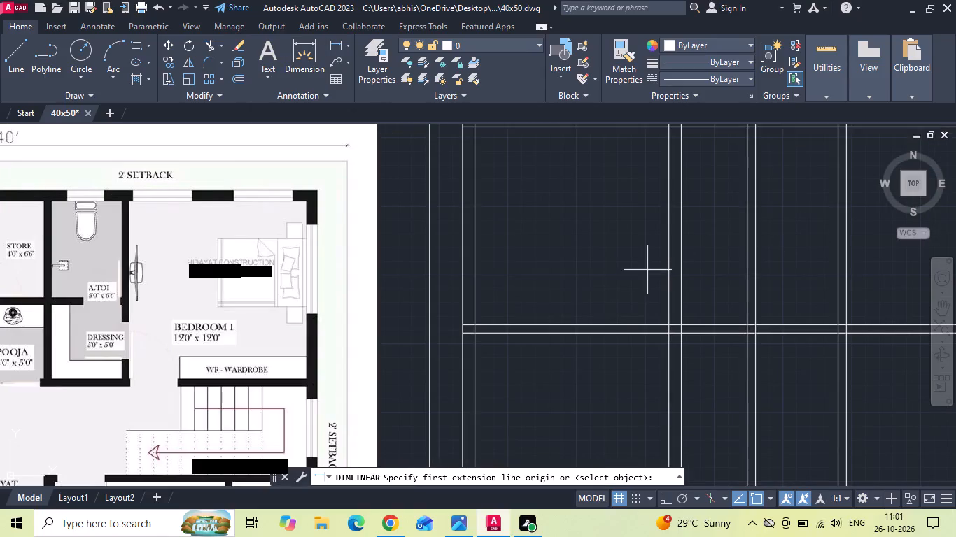
click(667, 273)
click(476, 266)
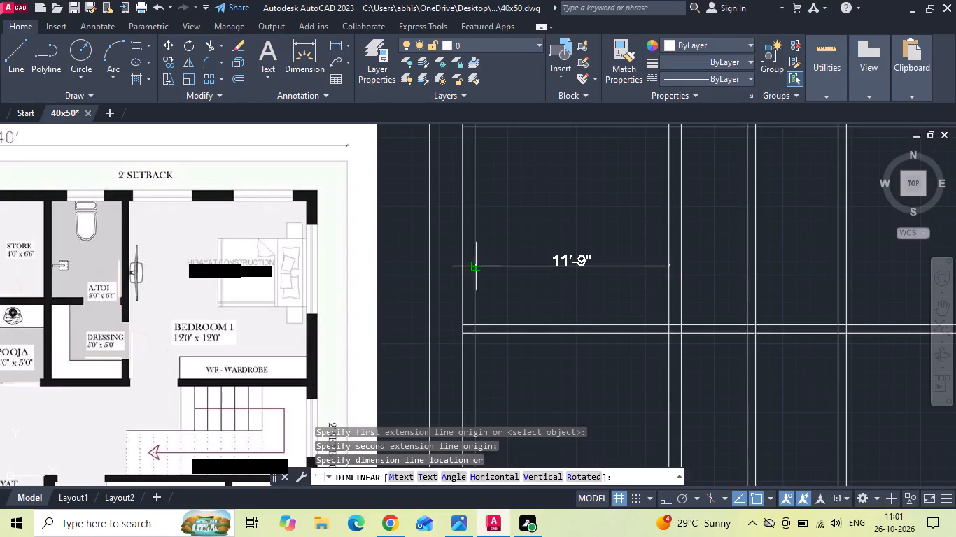
click(609, 268)
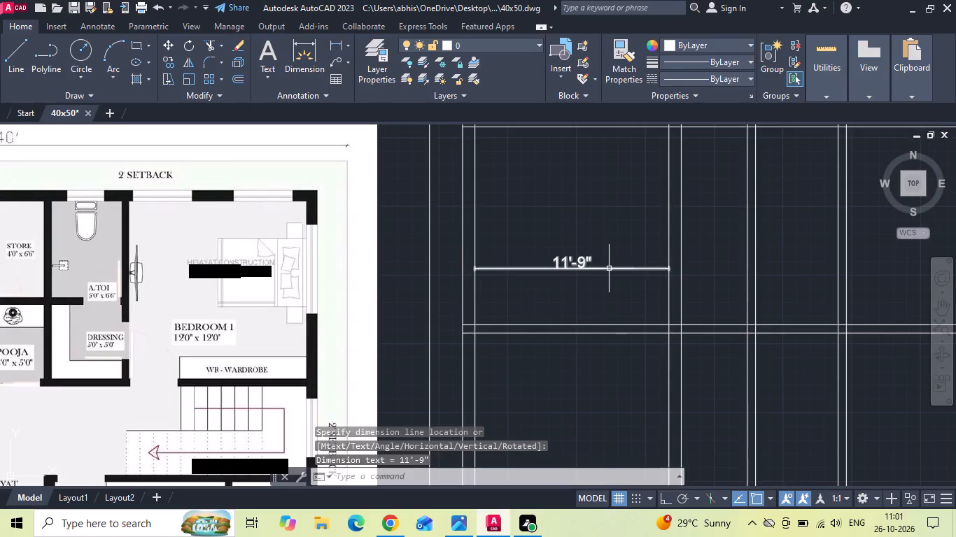
scroll(459, 262, down, 1)
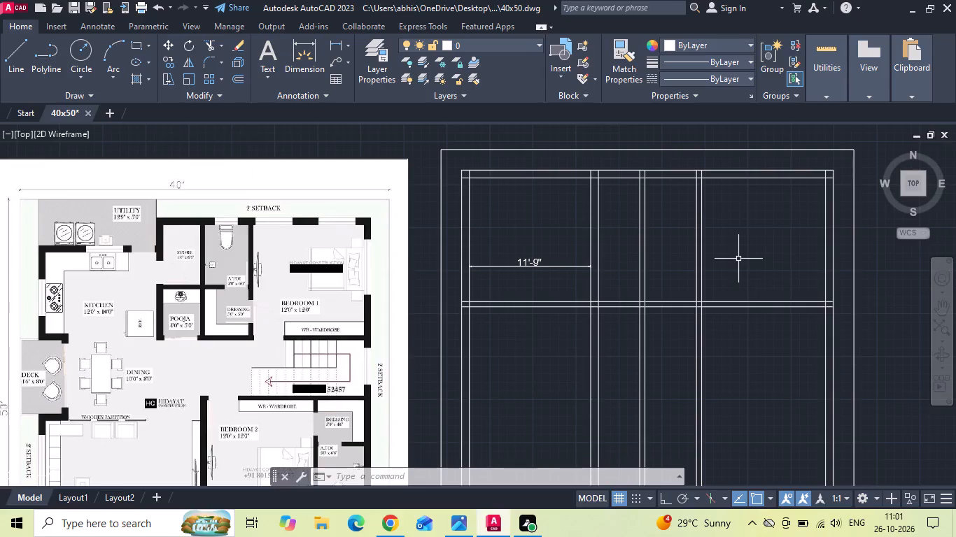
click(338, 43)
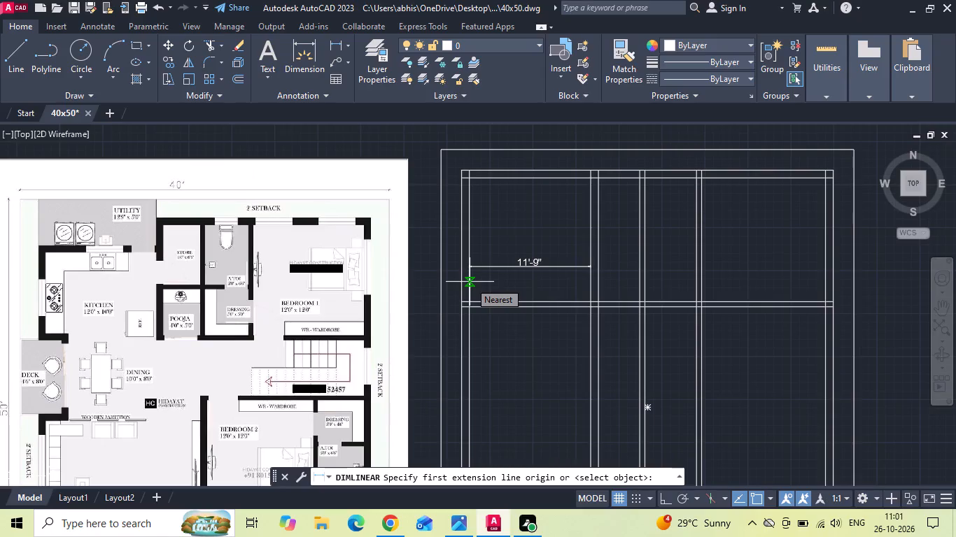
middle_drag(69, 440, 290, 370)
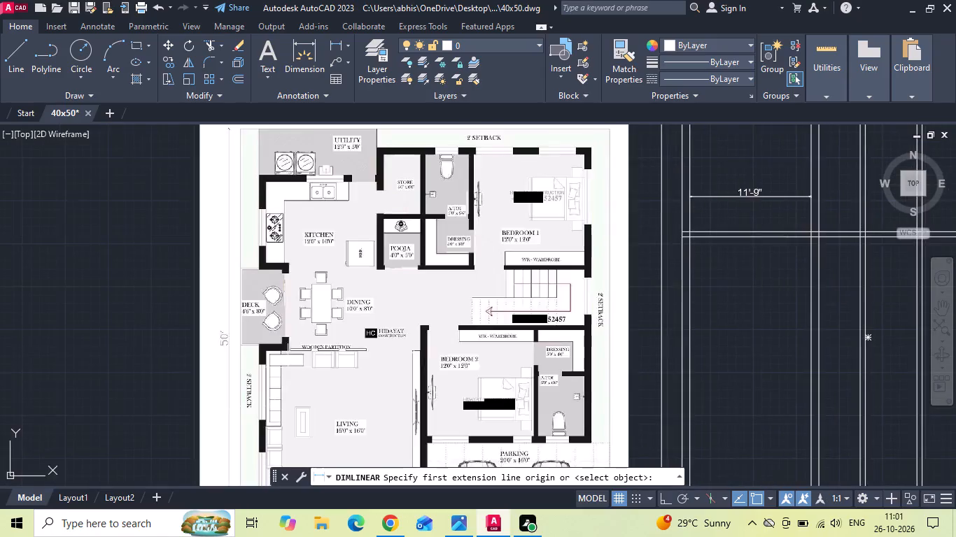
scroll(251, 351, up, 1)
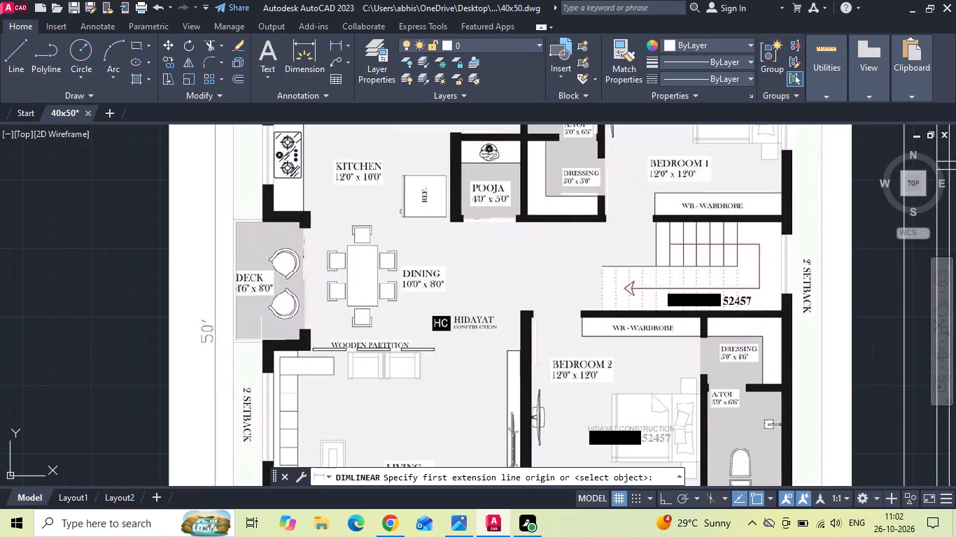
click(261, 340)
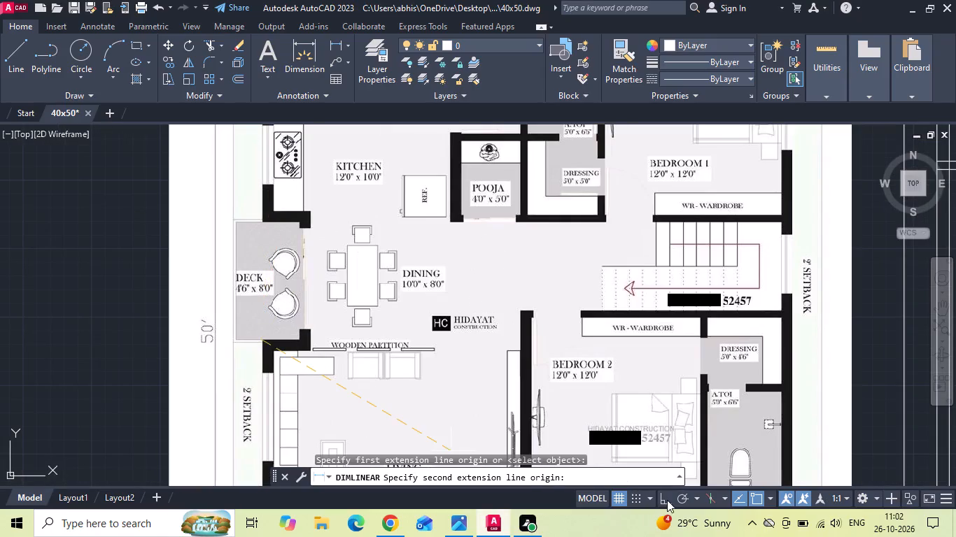
Turn on Ortho mode and abandon the dimension started at the deck on the reference image.
drag(667, 500, 660, 480)
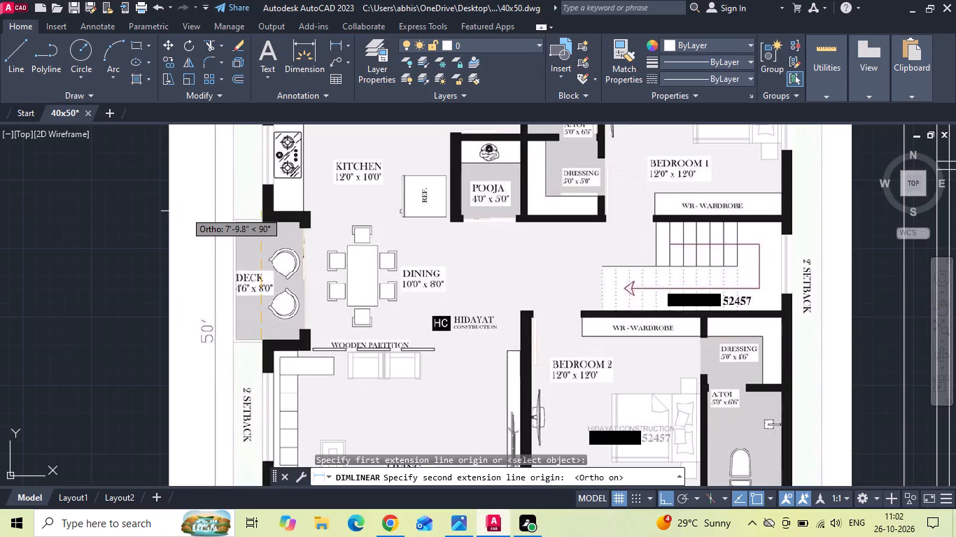
key(Escape)
scroll(181, 282, down, 1)
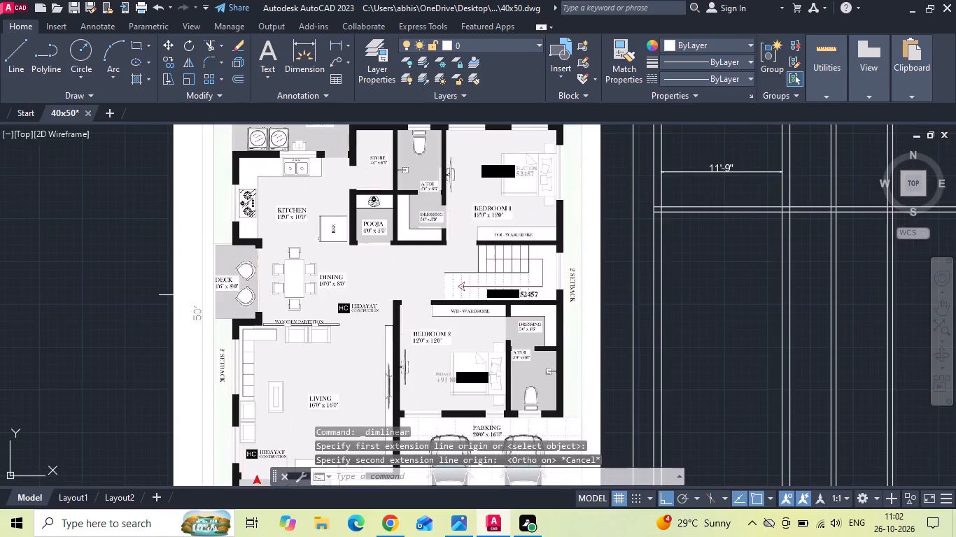
middle_drag(366, 234, 323, 258)
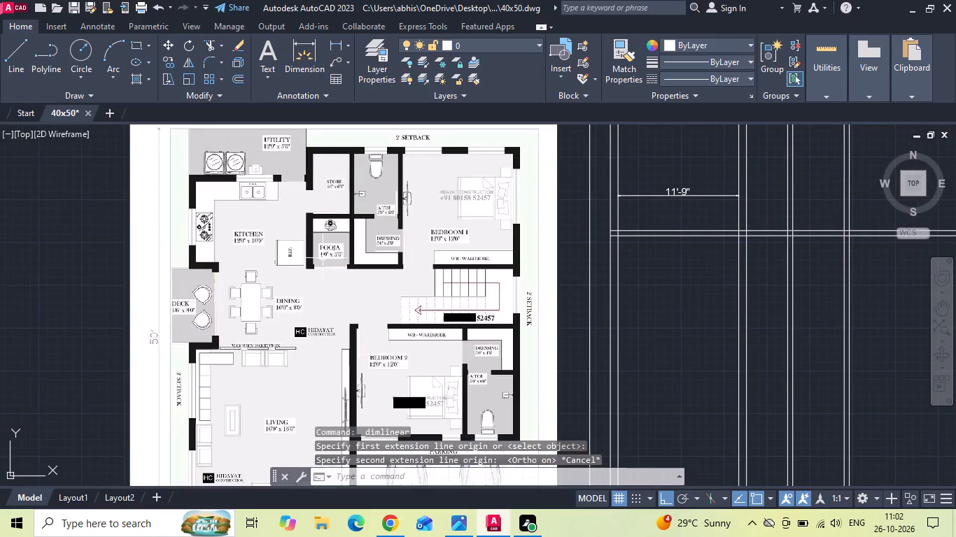
scroll(234, 273, down, 1)
scroll(640, 203, up, 1)
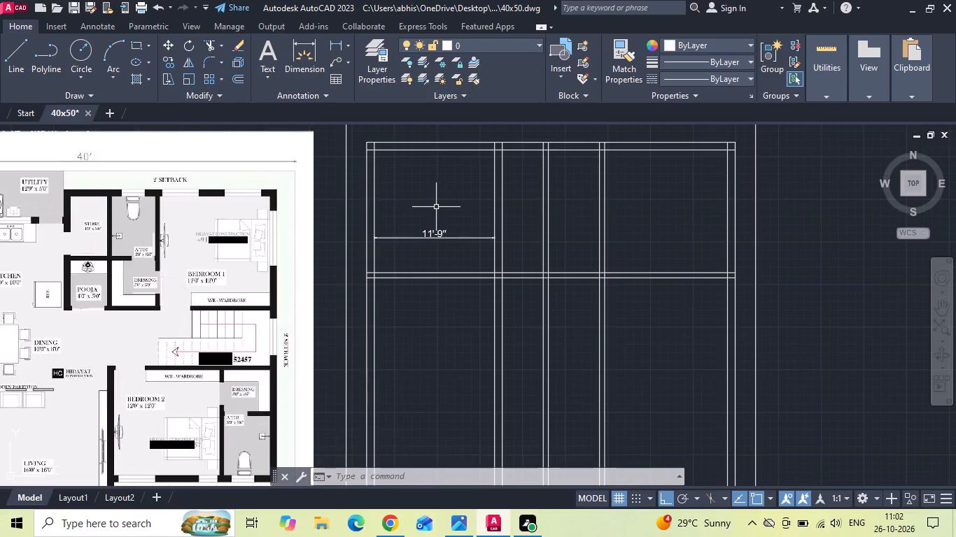
Save the drawing.
key(Escape)
key(ctrl+s)
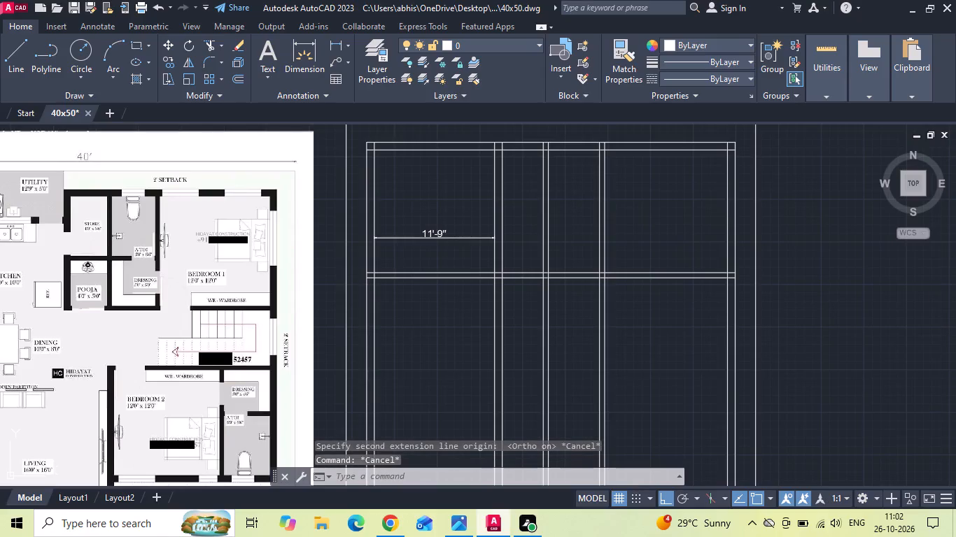
Draw a line 16' up from the plot's bottom boundary, continuing horizontally past the right boundary, to mark the parking depth.
key(o)
key(Escape)
scroll(211, 354, up, 2)
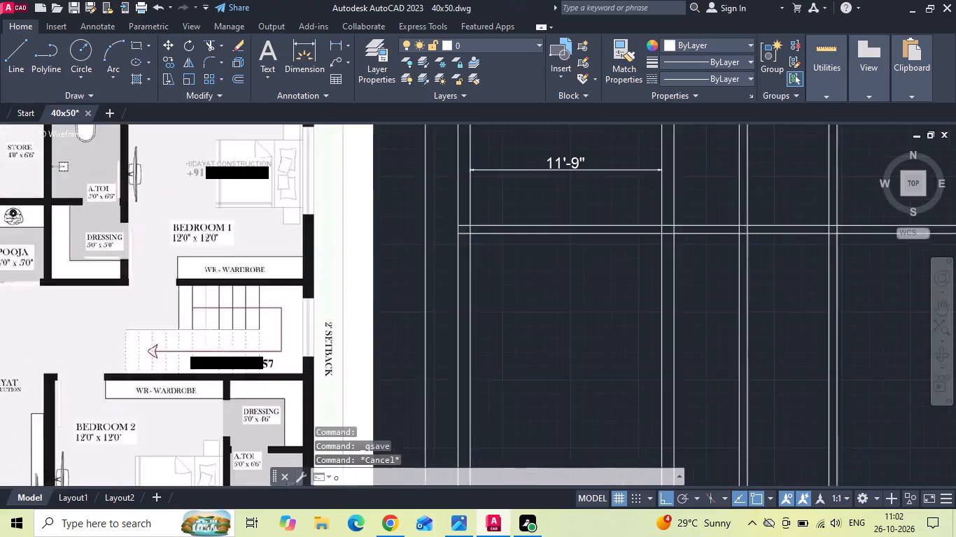
scroll(307, 222, down, 2)
middle_drag(297, 338, 314, 239)
scroll(269, 336, up, 2)
scroll(248, 313, down, 2)
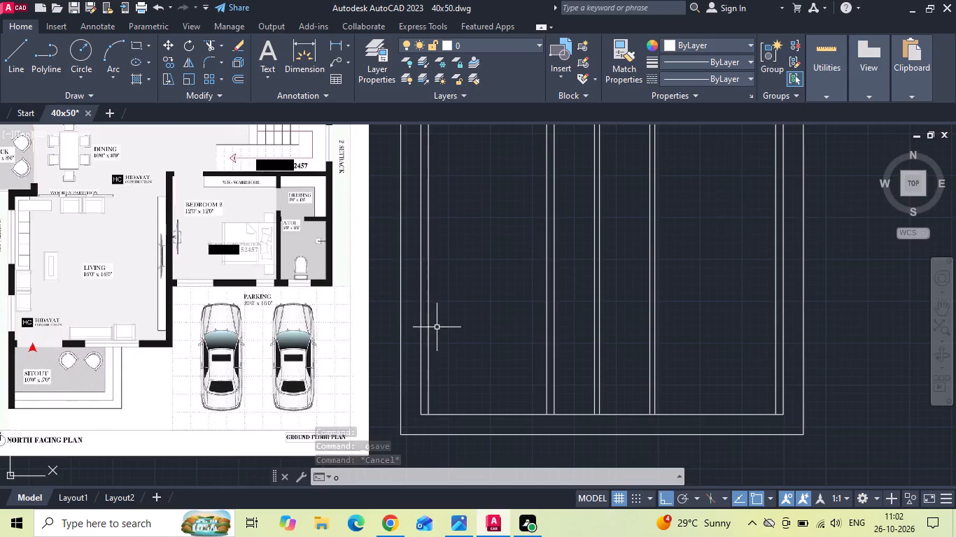
key(l)
key(space)
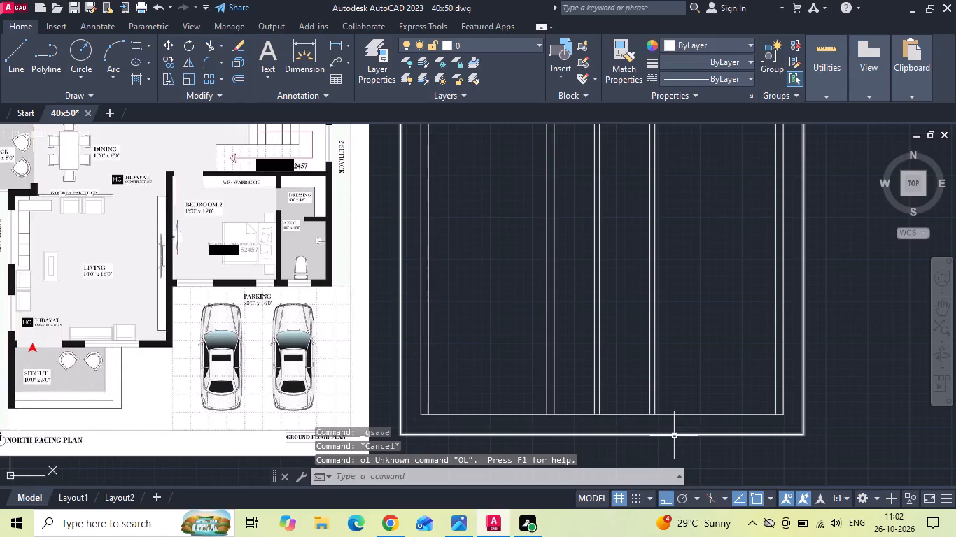
text(l)
key(space)
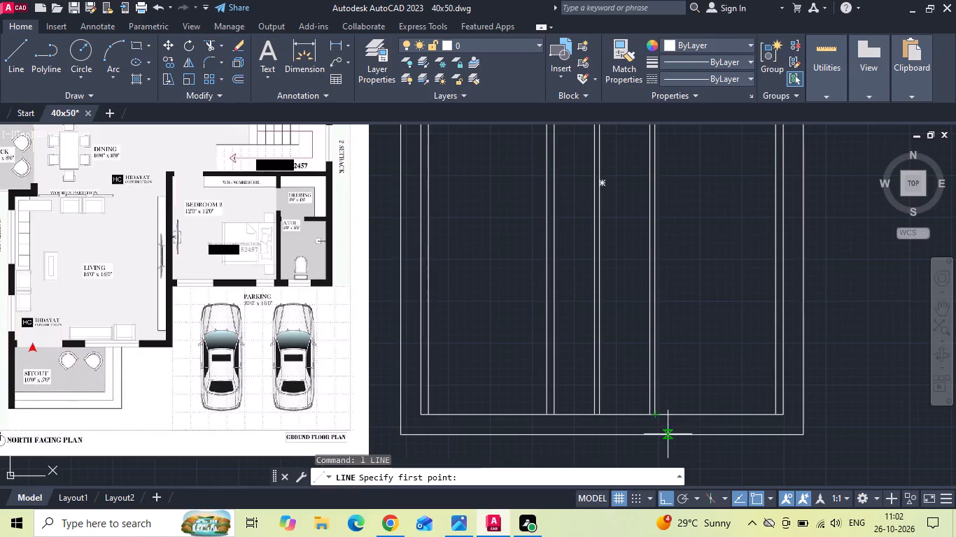
drag(668, 436, 679, 375)
text(16')
key(Return)
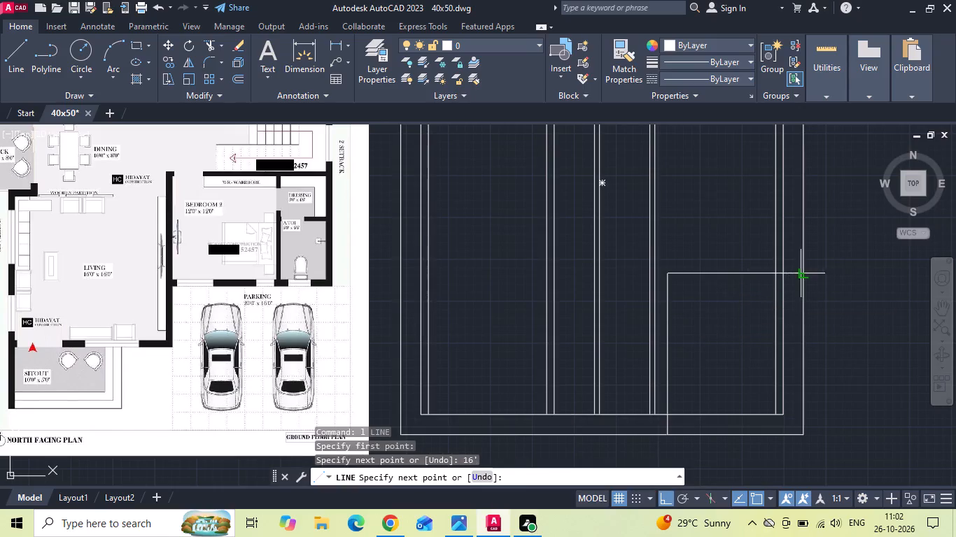
scroll(802, 267, up, 1)
click(866, 248)
key(Escape)
scroll(780, 292, down, 1)
scroll(702, 287, down, 1)
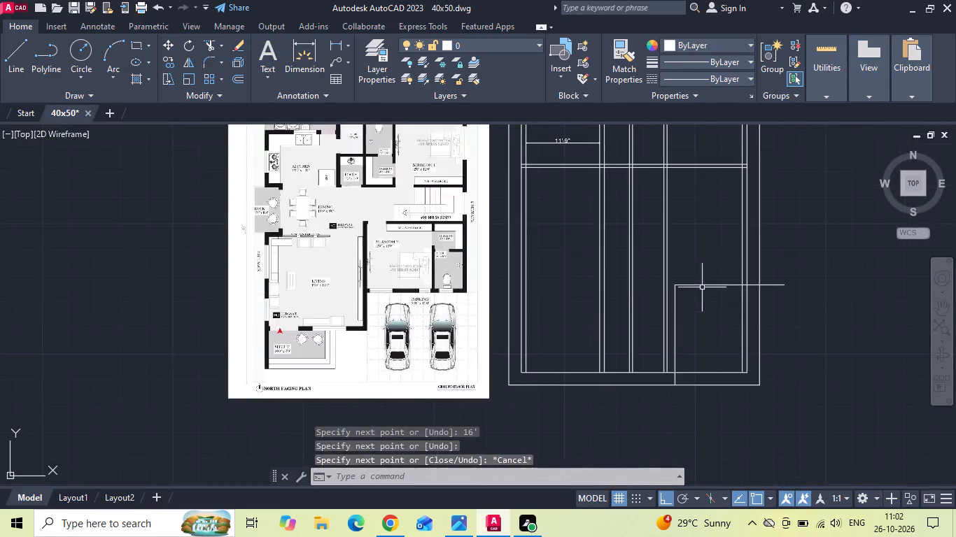
Offset the horizontal parking line 9" upward to form Bedroom 2's front outer wall.
scroll(439, 294, up, 1)
text(o 9)
key(space)
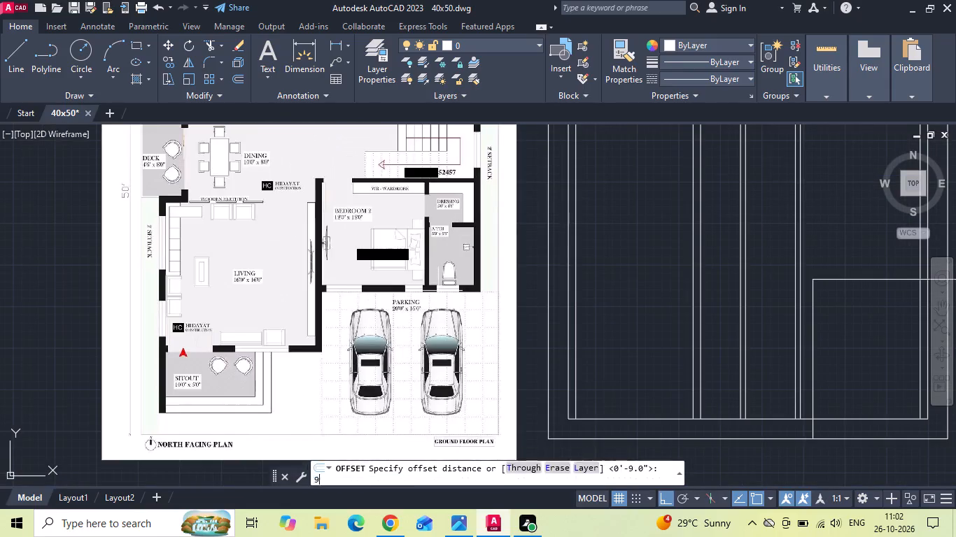
drag(850, 279, 862, 255)
click(862, 245)
middle_drag(847, 244, 731, 255)
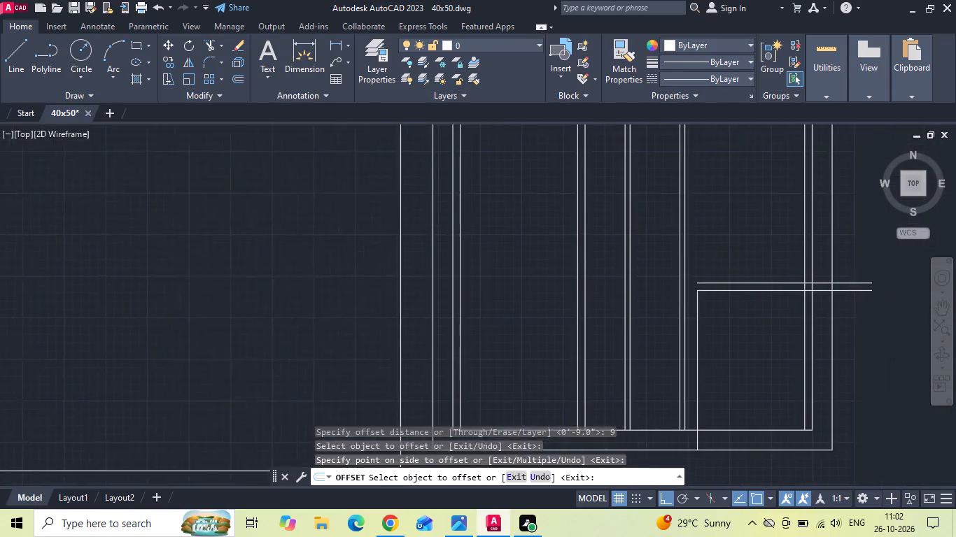
key(Escape)
scroll(208, 256, up, 2)
scroll(159, 289, down, 2)
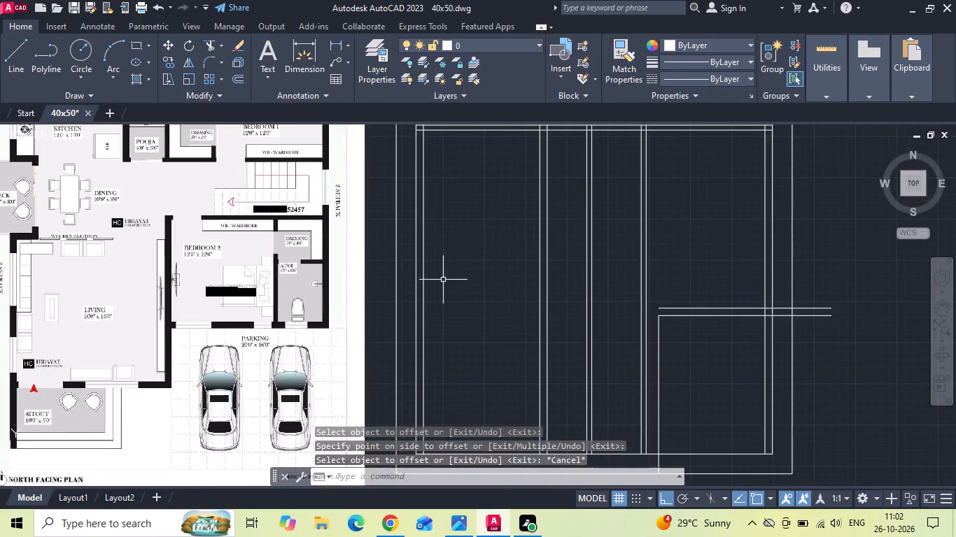
Offset the upper line of Bedroom 2's front wall 12' upward to lay out the bedroom's depth.
text(o 12')
key(Return)
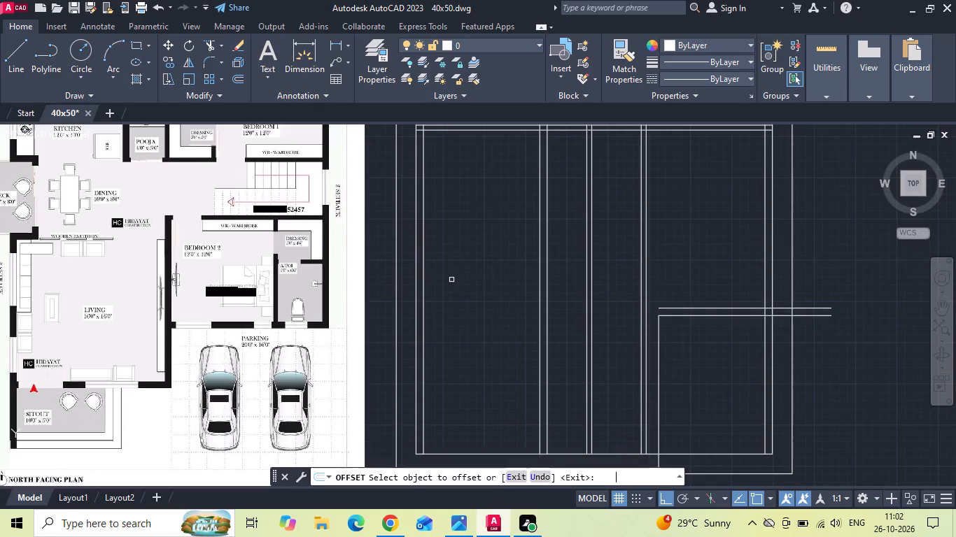
click(675, 309)
click(679, 267)
key(Escape)
middle_drag(679, 267, 656, 310)
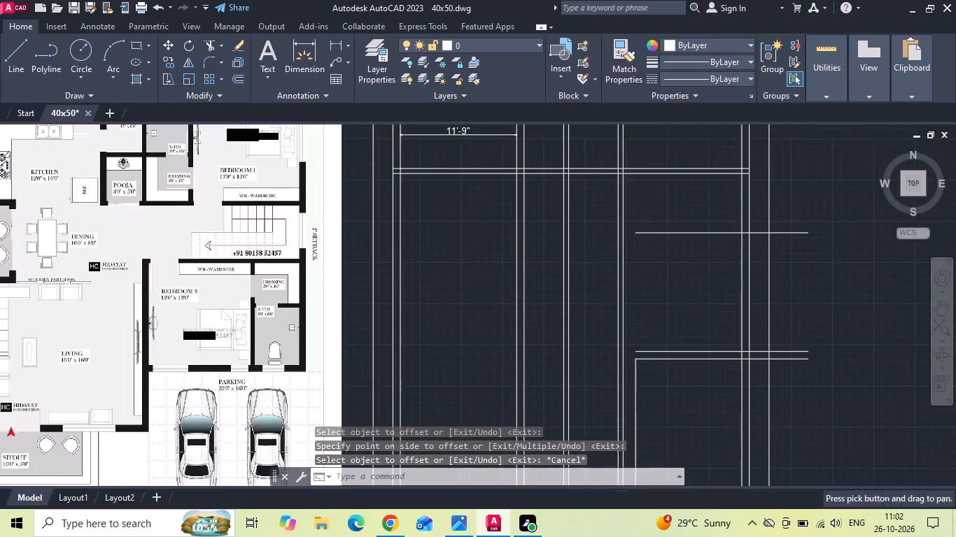
Measure the vertical gap between the horizontal wall below the kitchen and the upper line of Bedroom 2.
click(336, 48)
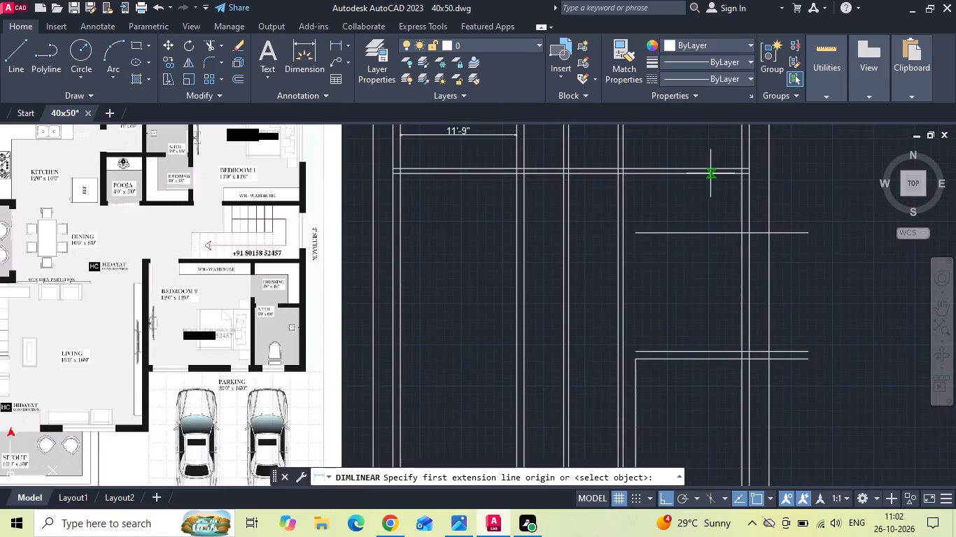
click(708, 176)
click(712, 231)
scroll(714, 231, up, 2)
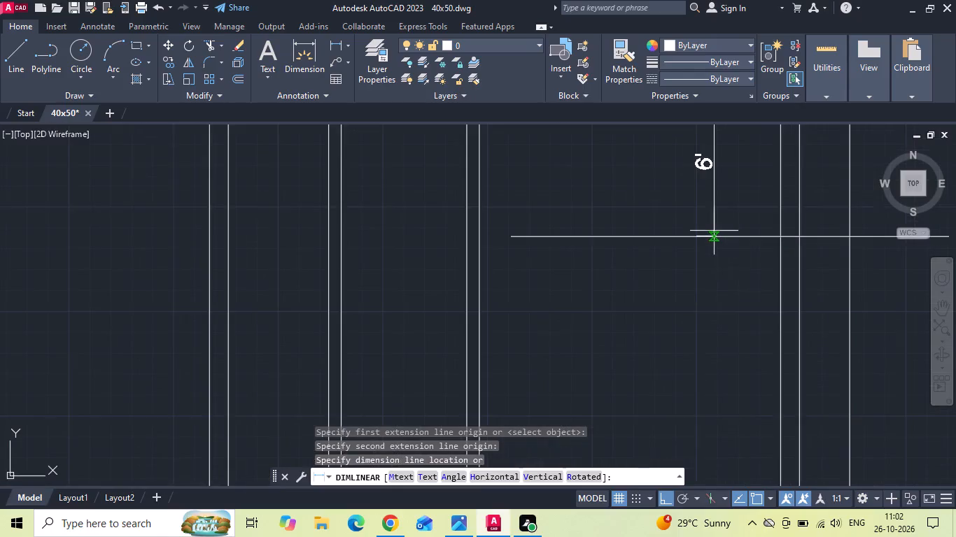
scroll(714, 231, down, 2)
key(Escape)
scroll(698, 234, down, 1)
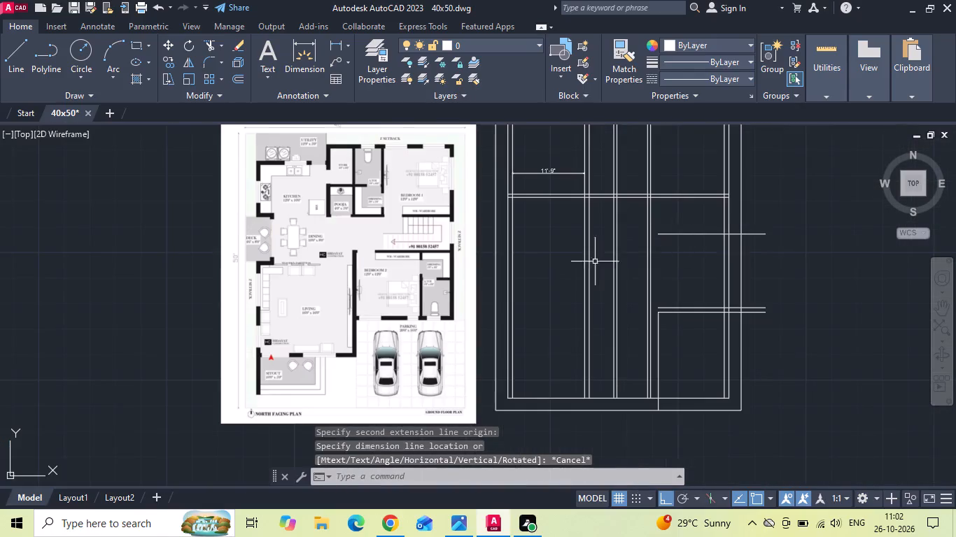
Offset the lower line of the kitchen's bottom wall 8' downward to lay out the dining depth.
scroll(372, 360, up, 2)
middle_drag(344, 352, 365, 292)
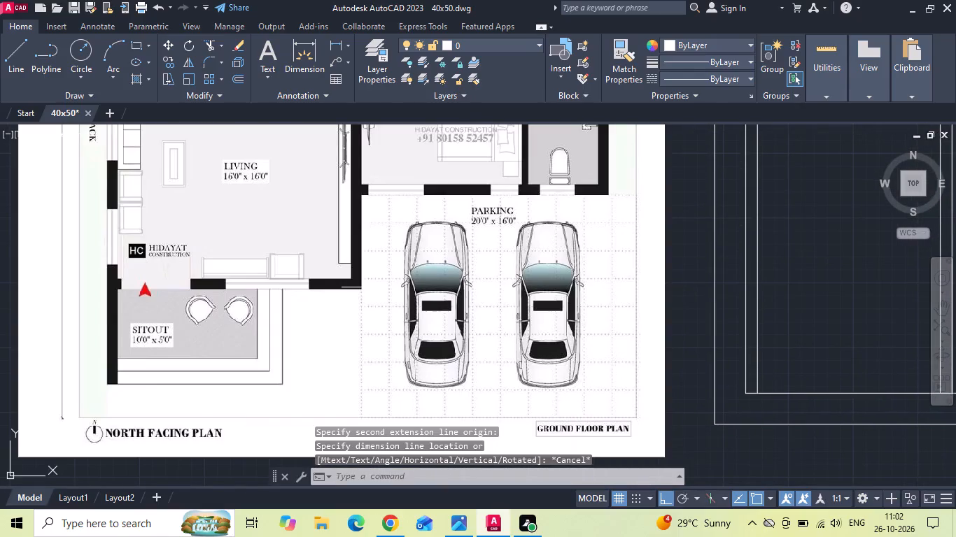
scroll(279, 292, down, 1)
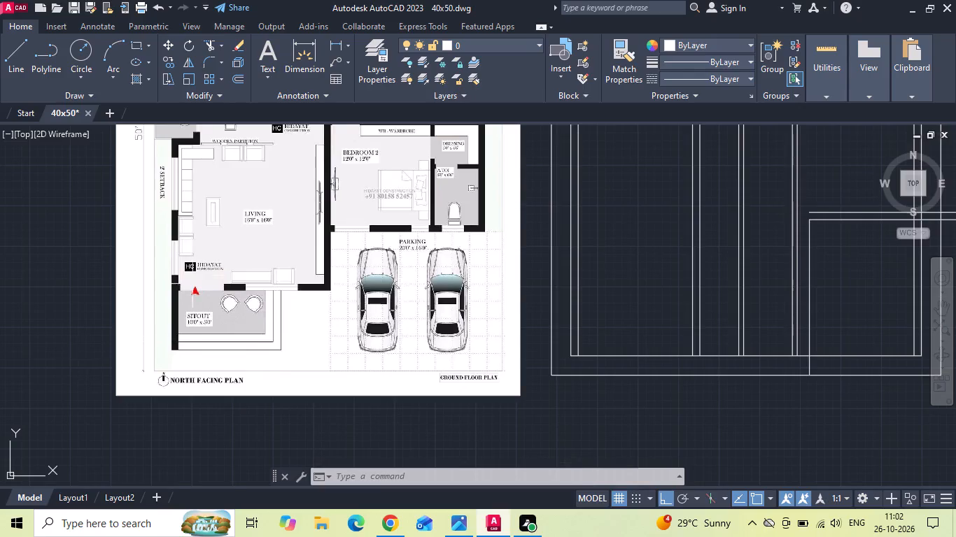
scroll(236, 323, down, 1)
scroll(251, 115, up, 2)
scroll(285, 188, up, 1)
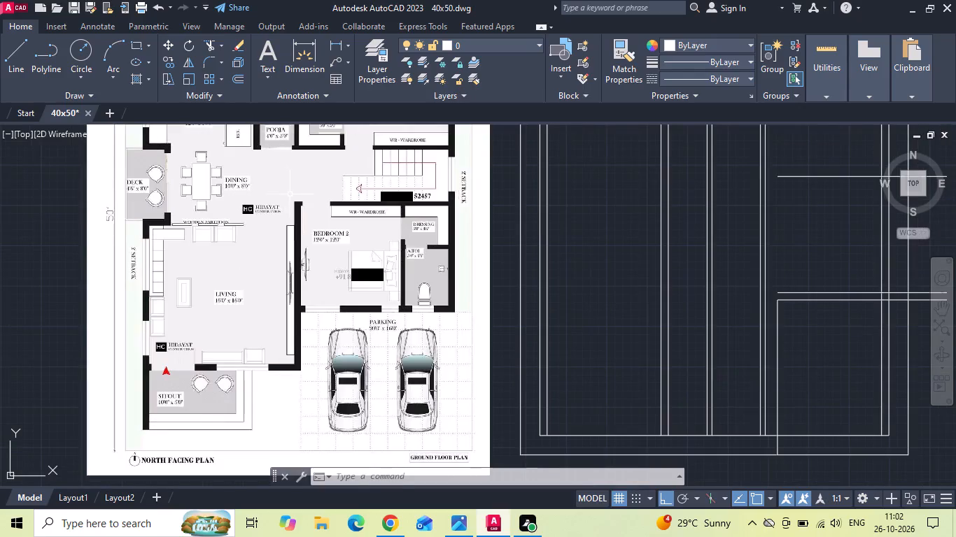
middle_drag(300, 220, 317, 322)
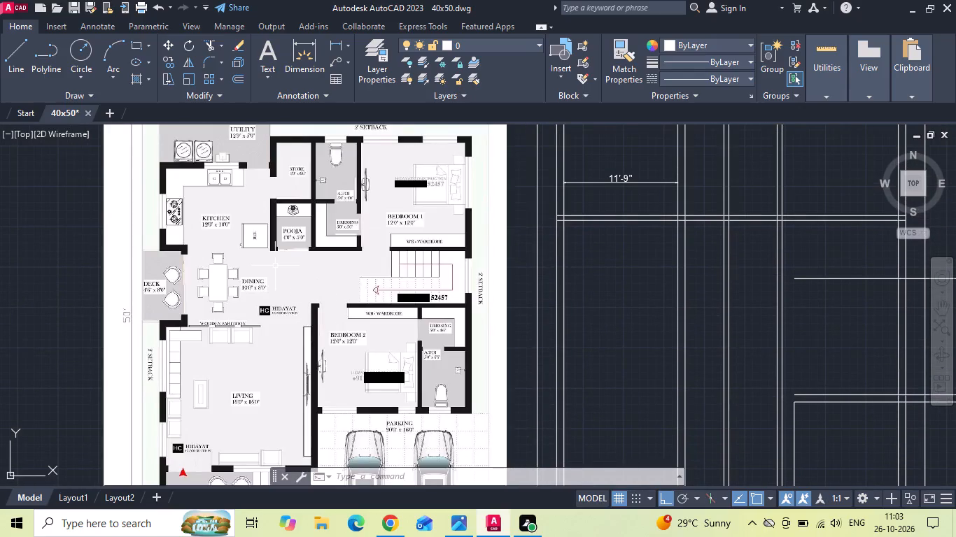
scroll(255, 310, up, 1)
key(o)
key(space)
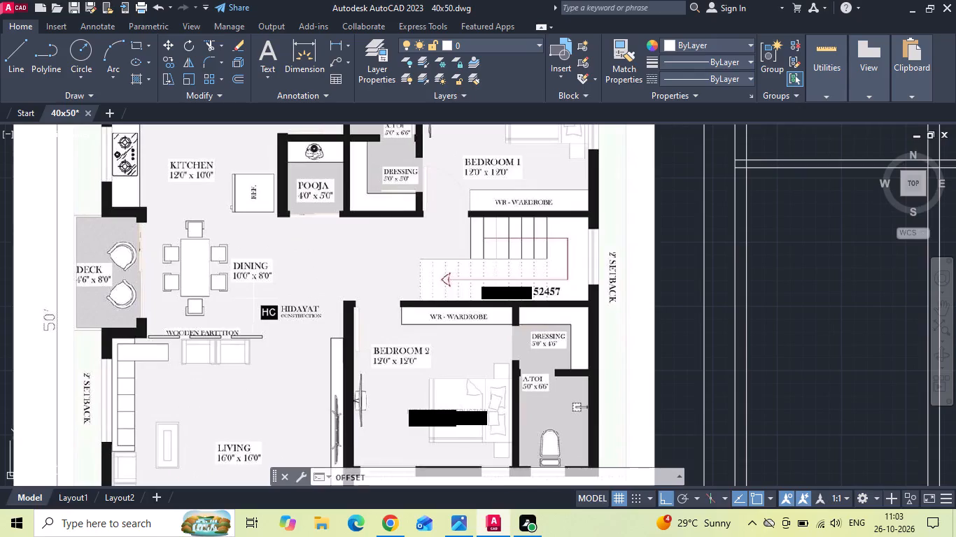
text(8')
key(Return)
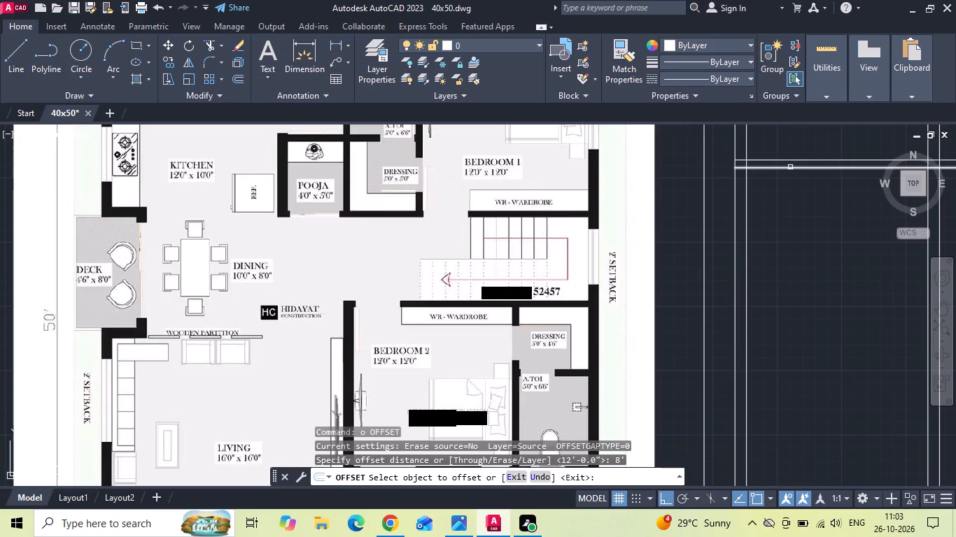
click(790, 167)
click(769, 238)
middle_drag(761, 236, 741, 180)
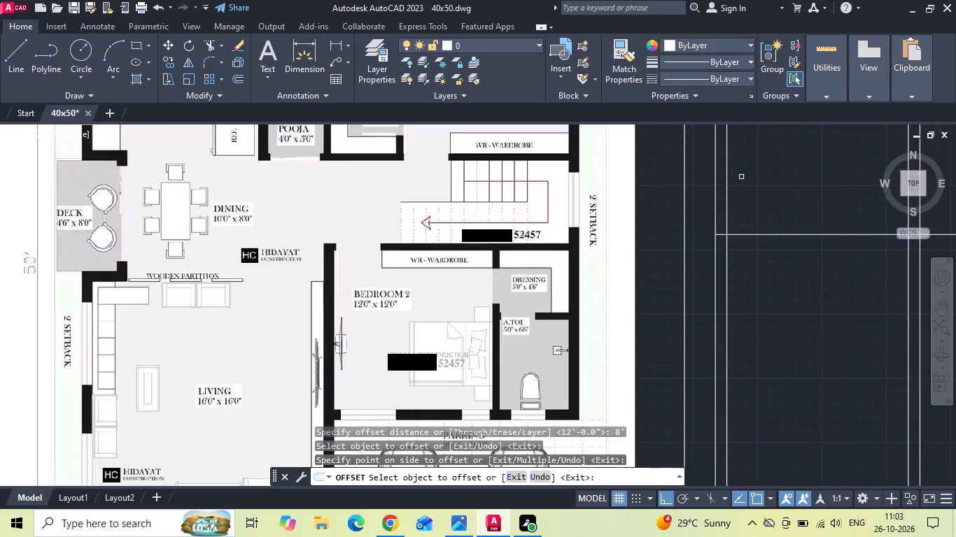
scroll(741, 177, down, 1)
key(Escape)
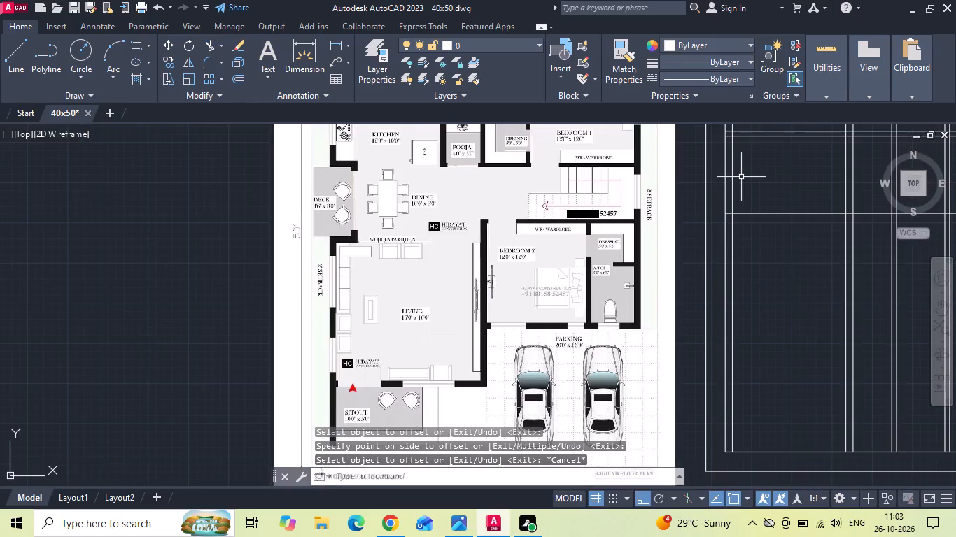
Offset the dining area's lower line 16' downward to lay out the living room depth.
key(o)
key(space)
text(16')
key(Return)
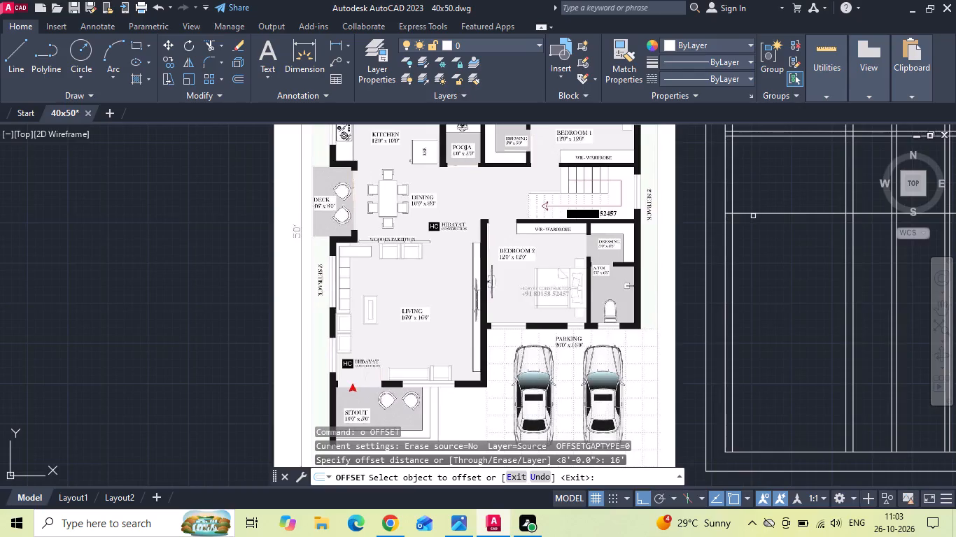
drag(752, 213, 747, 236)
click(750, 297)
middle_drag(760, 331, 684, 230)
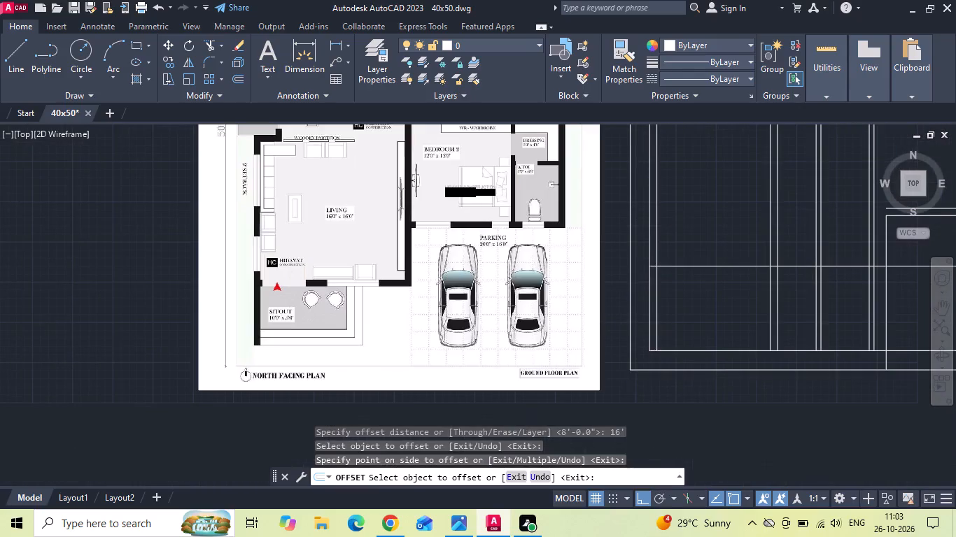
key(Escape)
Measure the vertical distance from the living room's lower line to the setback line at the bottom of the plan.
click(335, 43)
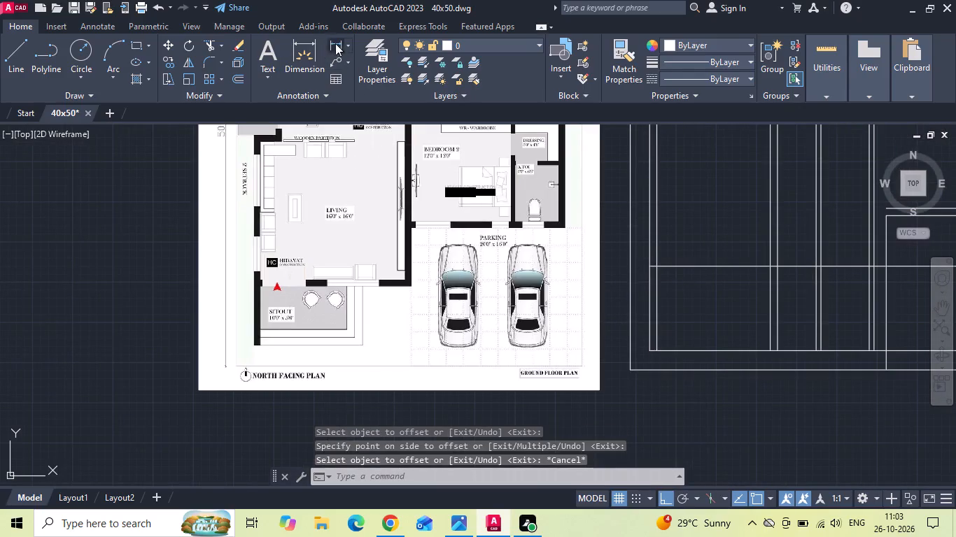
scroll(300, 332, up, 2)
scroll(208, 315, down, 2)
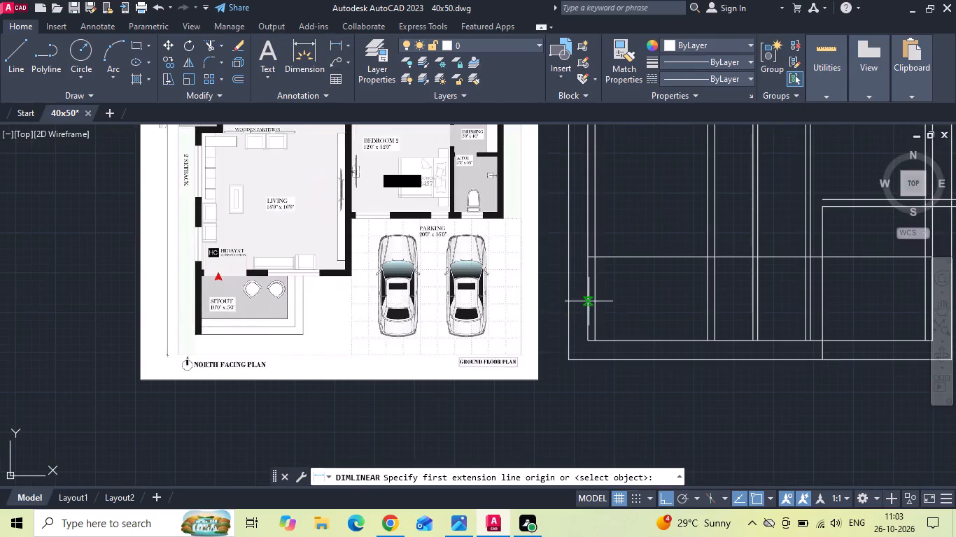
scroll(680, 287, up, 1)
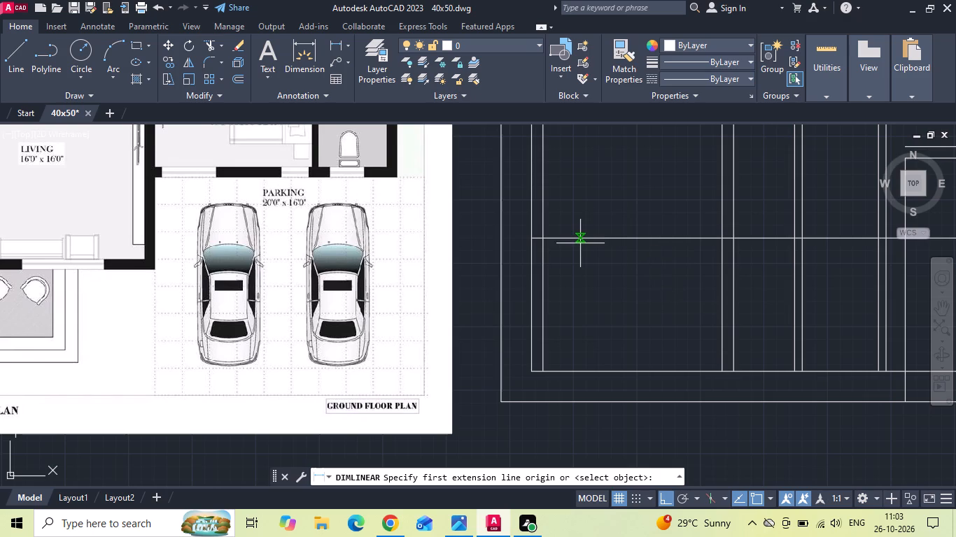
click(579, 241)
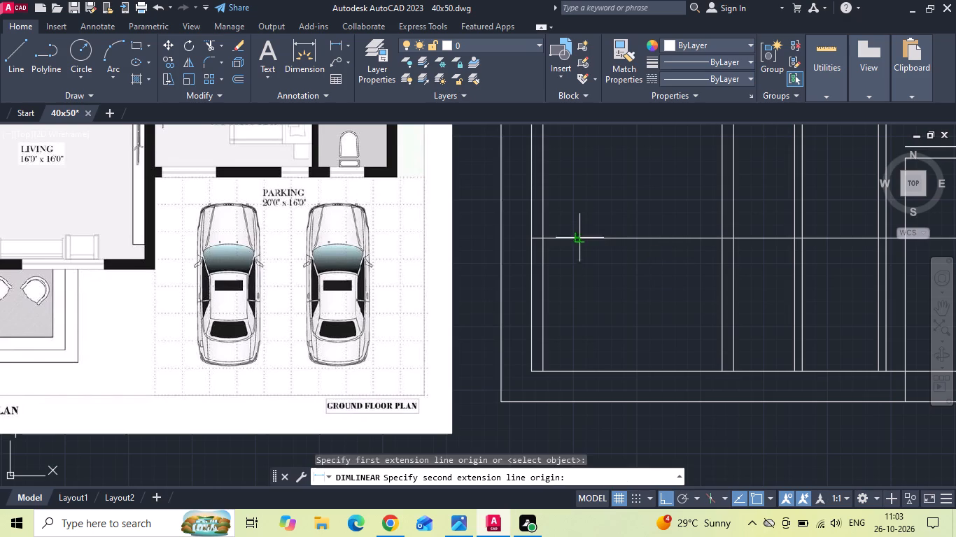
click(576, 374)
scroll(573, 355, up, 1)
key(Escape)
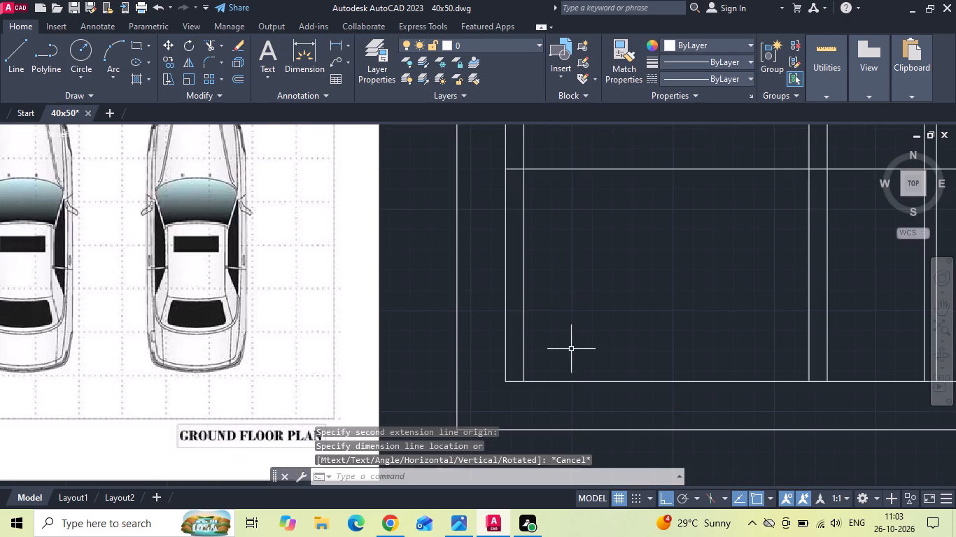
Erase all the setback, wall and room layout lines and the dimension inside the plot boundary.
scroll(565, 337, down, 1)
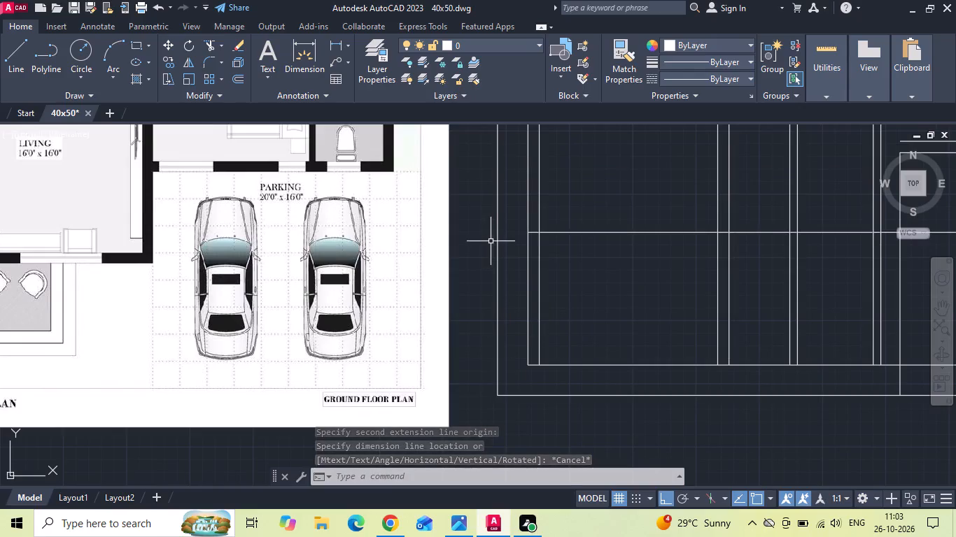
scroll(491, 284, down, 3)
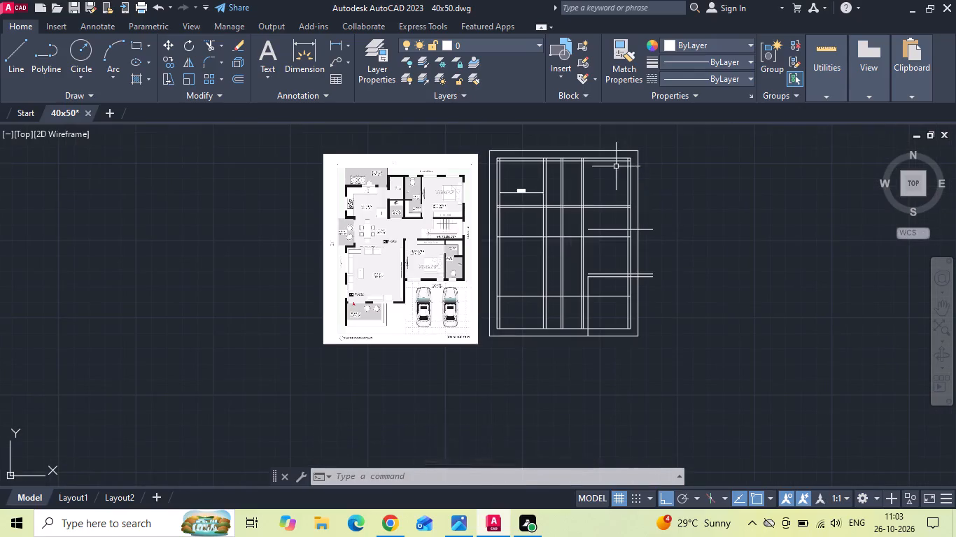
scroll(614, 166, up, 2)
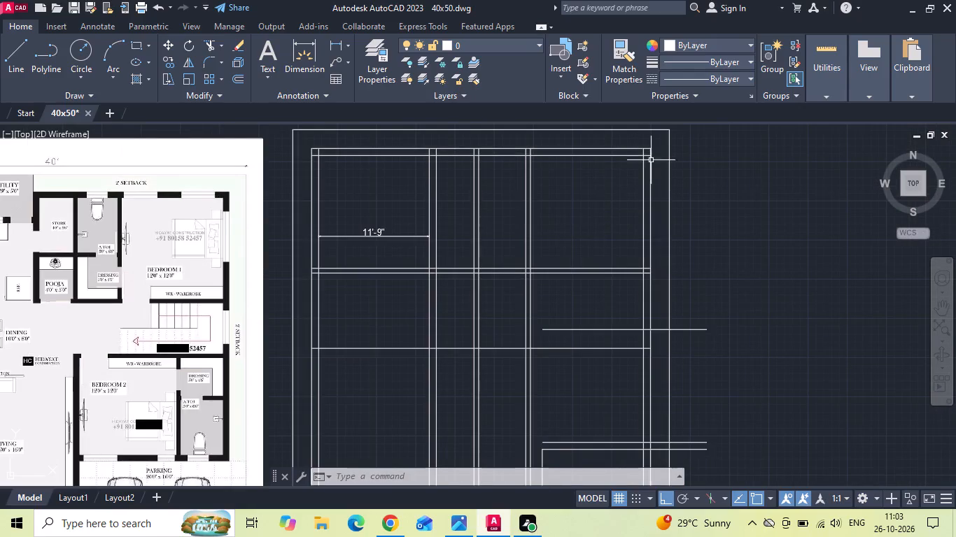
click(652, 144)
scroll(616, 198, down, 1)
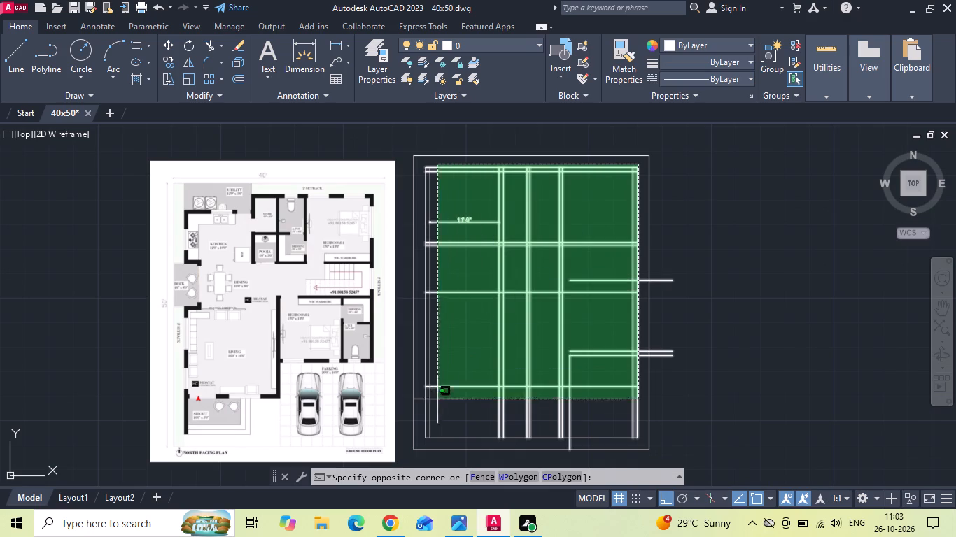
click(421, 446)
key(Delete)
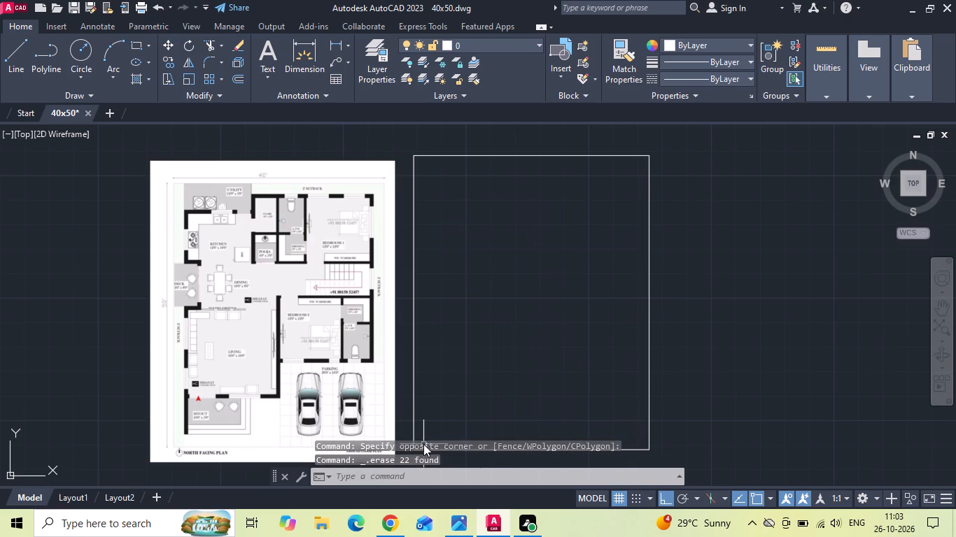
Offset the plot boundary 2' inward to redraw the setback.
text(o)
key(space)
key(2)
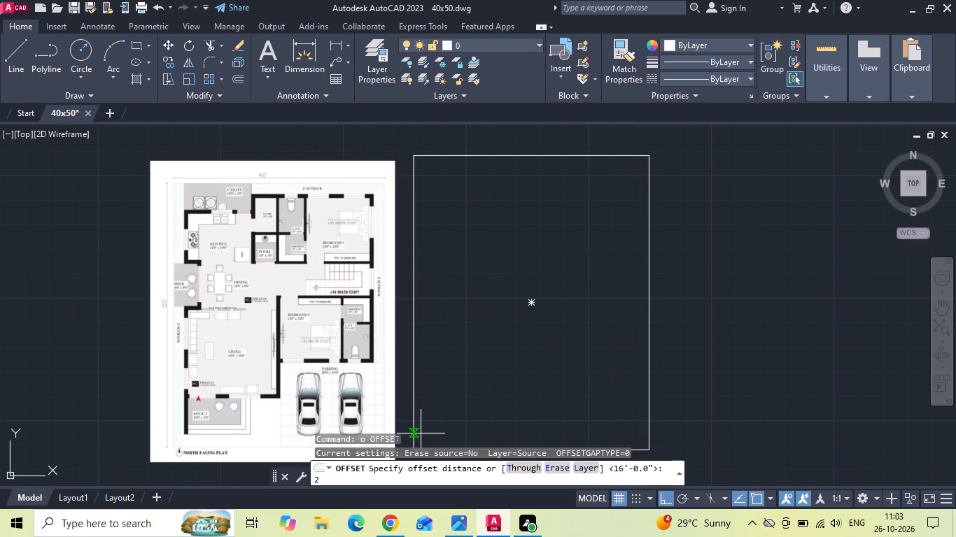
key(apostrophe)
key(Return)
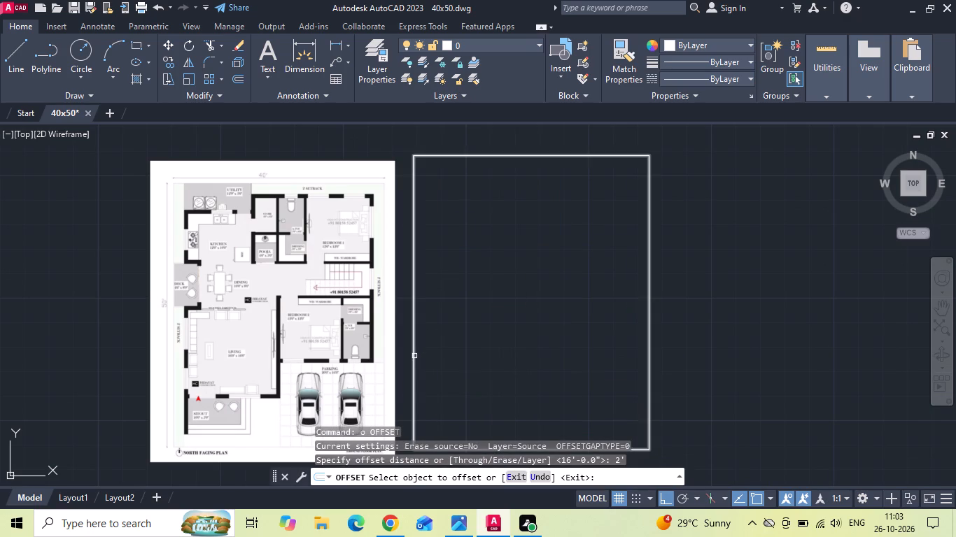
drag(414, 356, 470, 345)
click(514, 317)
key(Escape)
Offset the setback rectangle 8" inward to form the outer wall thickness.
text(o 8)
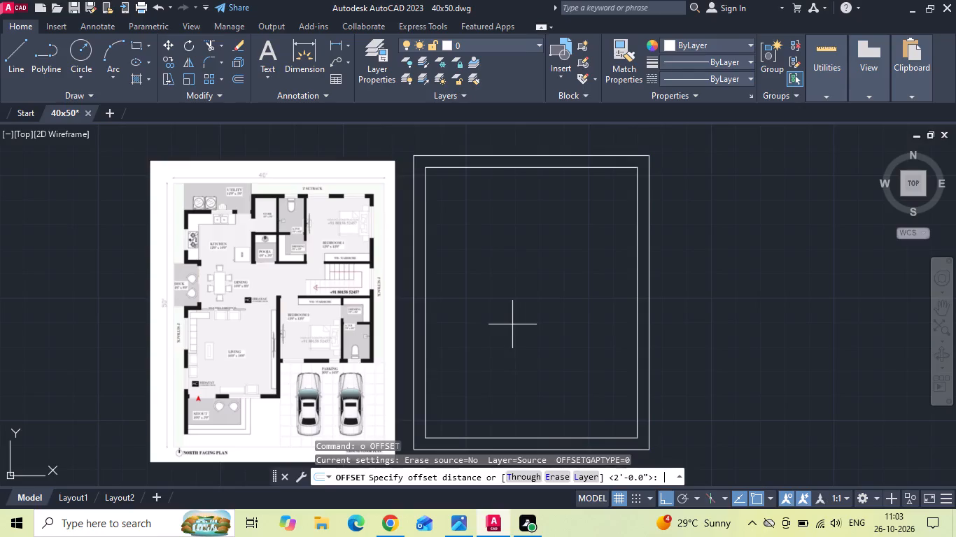
key(space)
drag(425, 285, 494, 263)
click(502, 259)
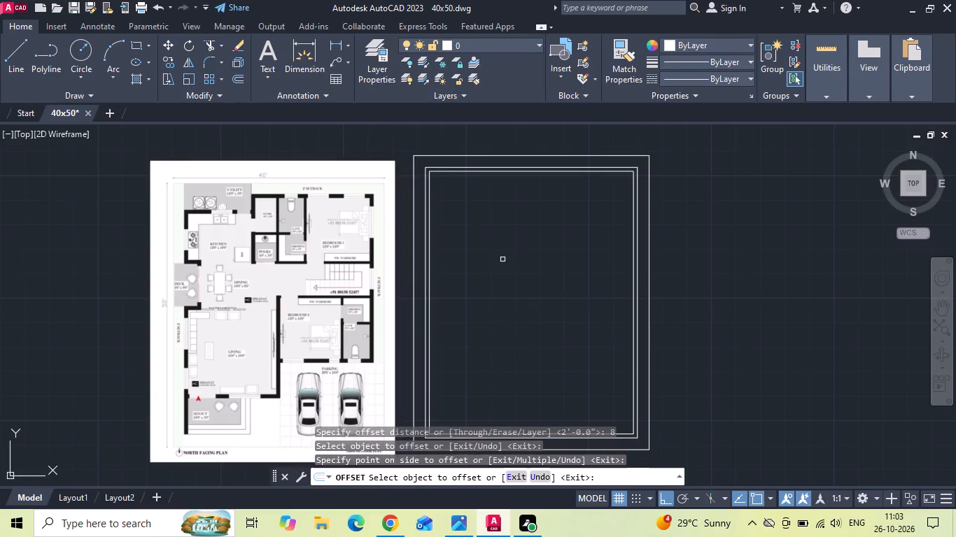
scroll(192, 224, up, 2)
key(Escape)
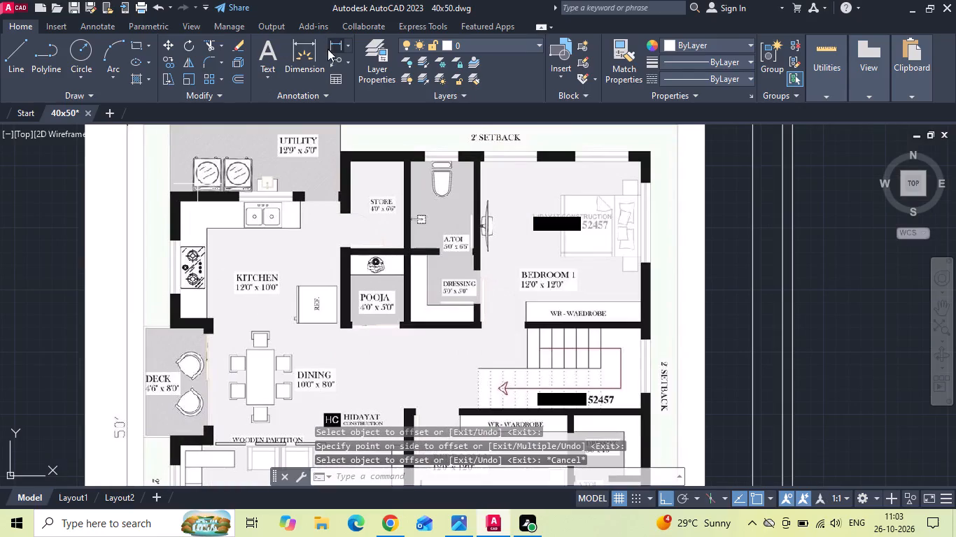
Measure the thickness of the kitchen's outer wall beside the stove on the reference image.
click(331, 48)
scroll(127, 255, up, 2)
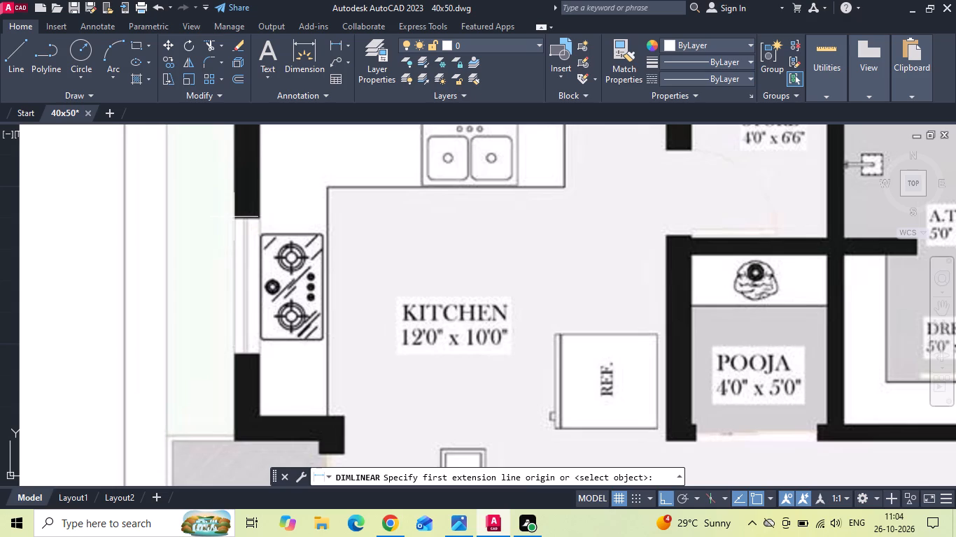
click(234, 217)
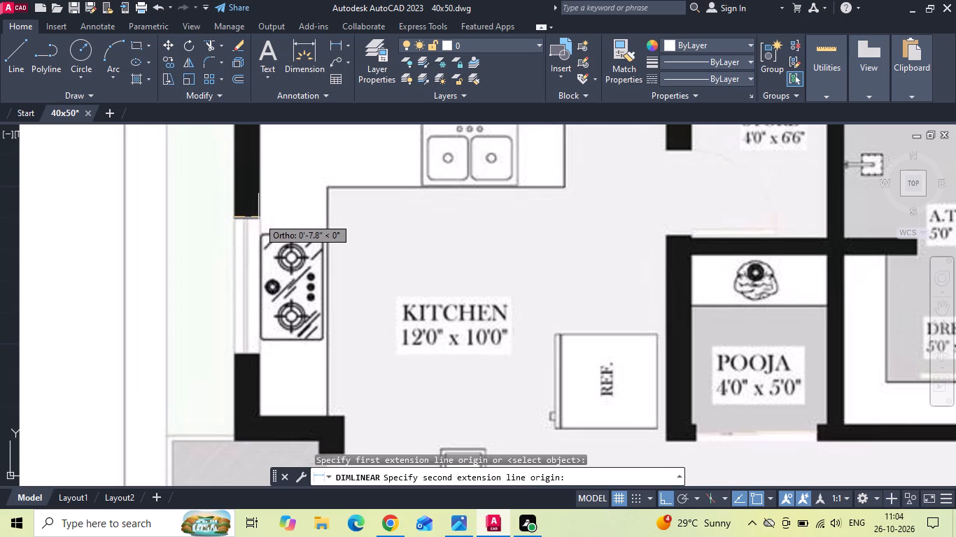
scroll(258, 217, up, 1)
key(Escape)
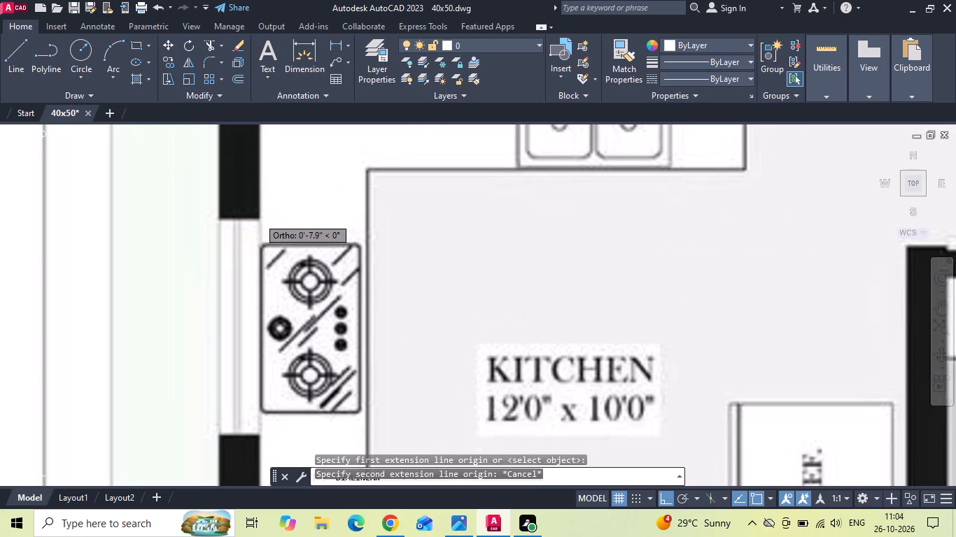
Measure the kitchen's width on the reference image, starting from the outer wall's inner face.
key(space)
click(258, 217)
scroll(258, 217, down, 1)
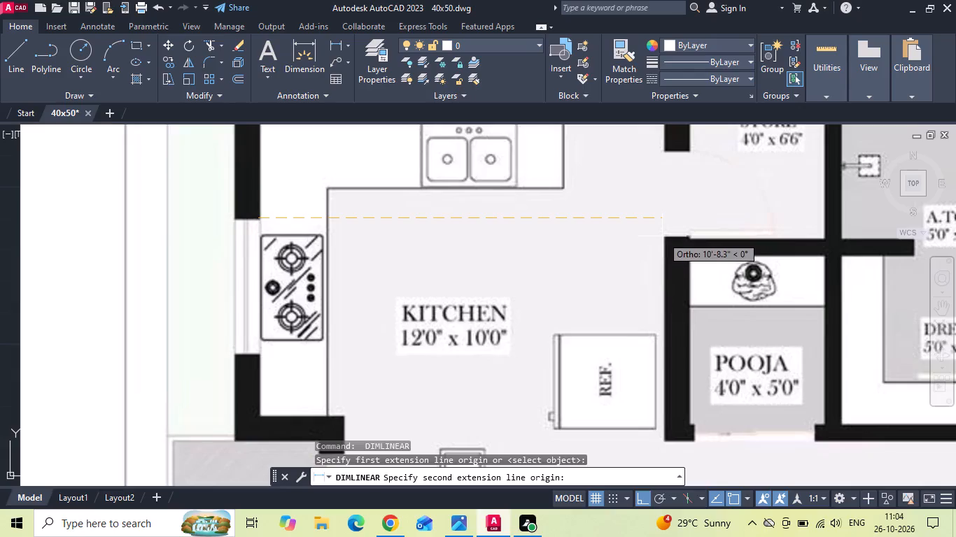
key(Escape)
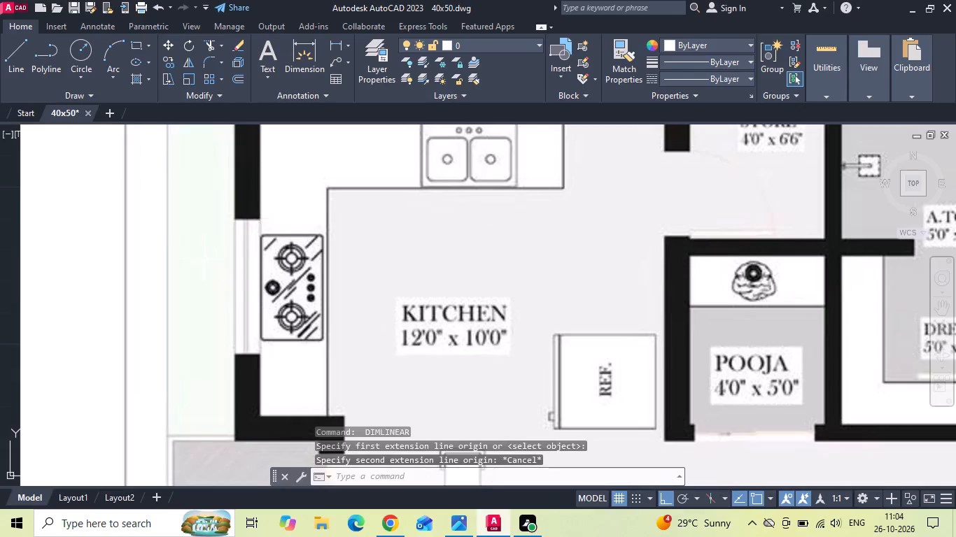
Measure the thickness of the wall between the pooja room and the dressing room on the reference image.
scroll(177, 248, down, 1)
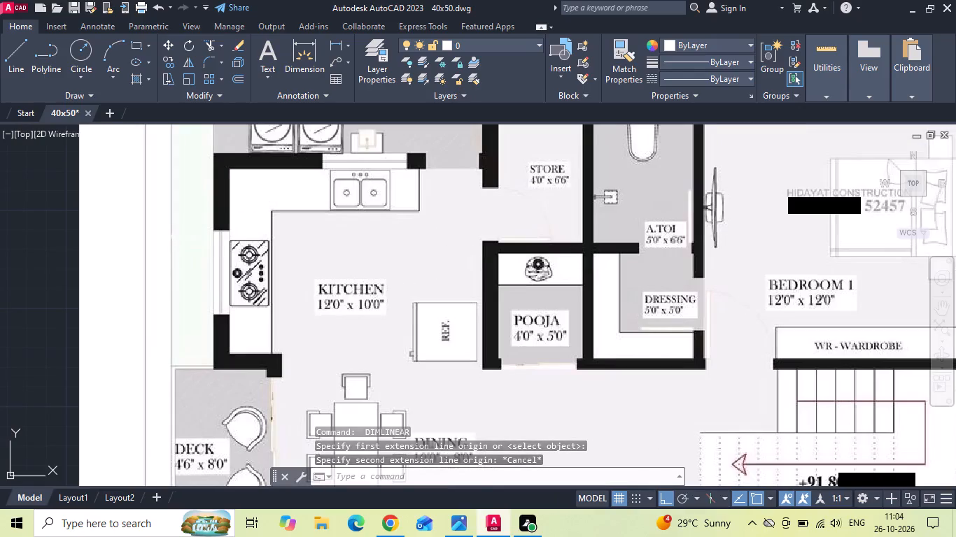
click(330, 48)
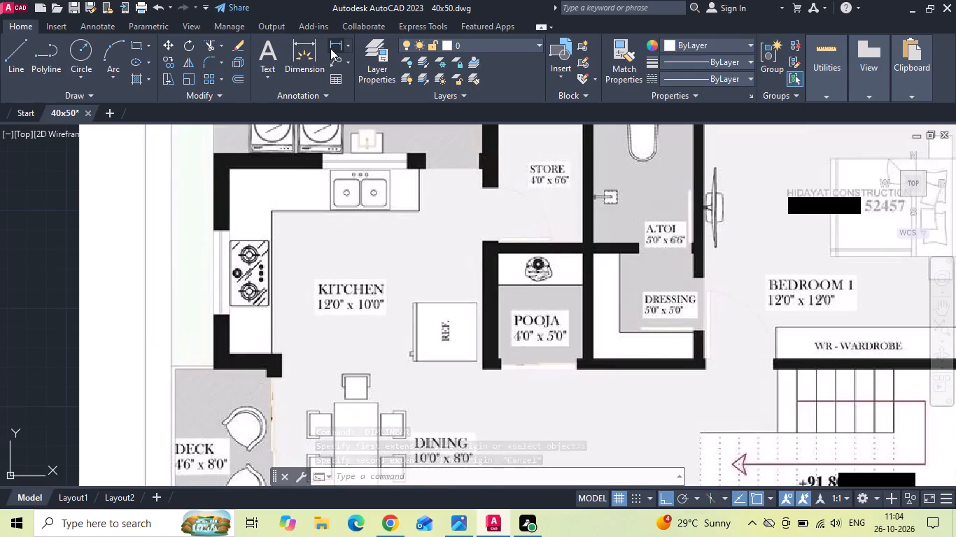
scroll(614, 382, up, 1)
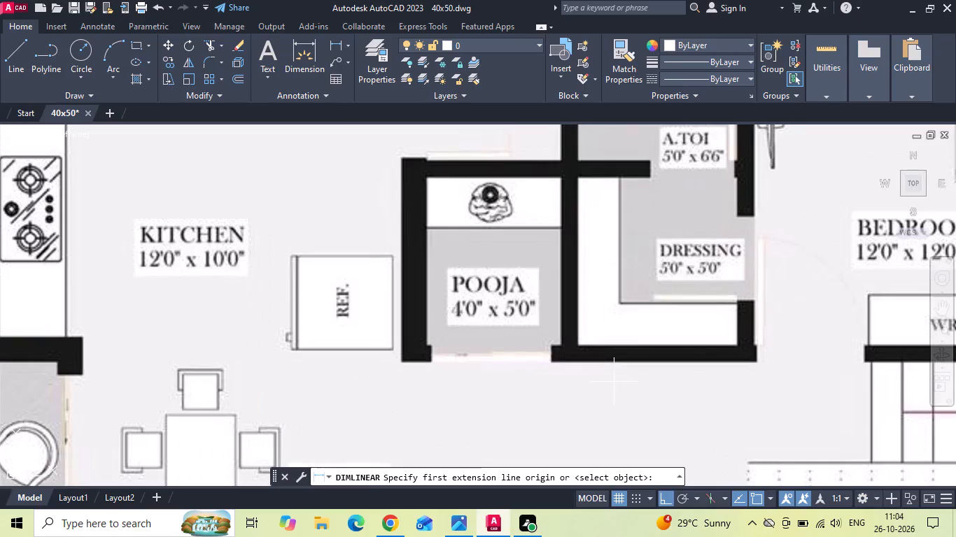
scroll(593, 374, up, 1)
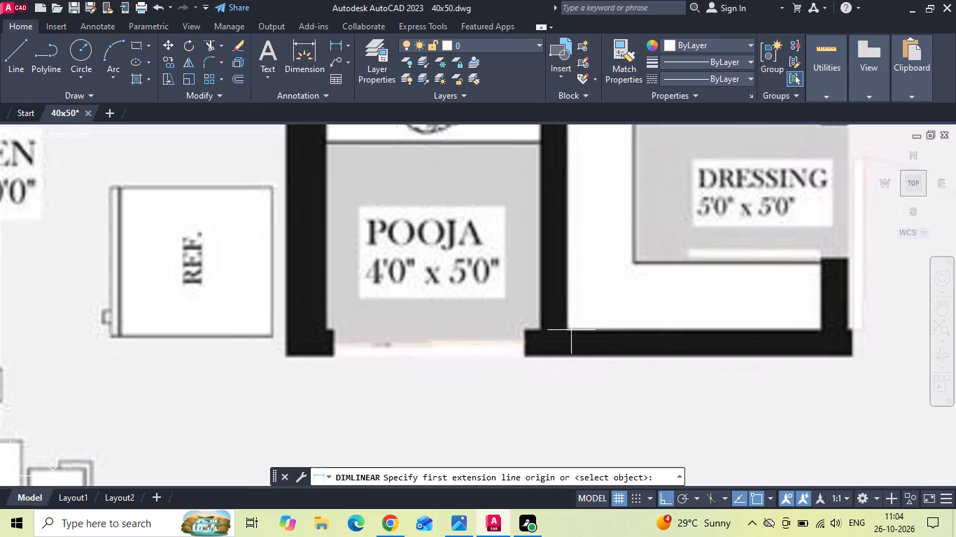
click(571, 330)
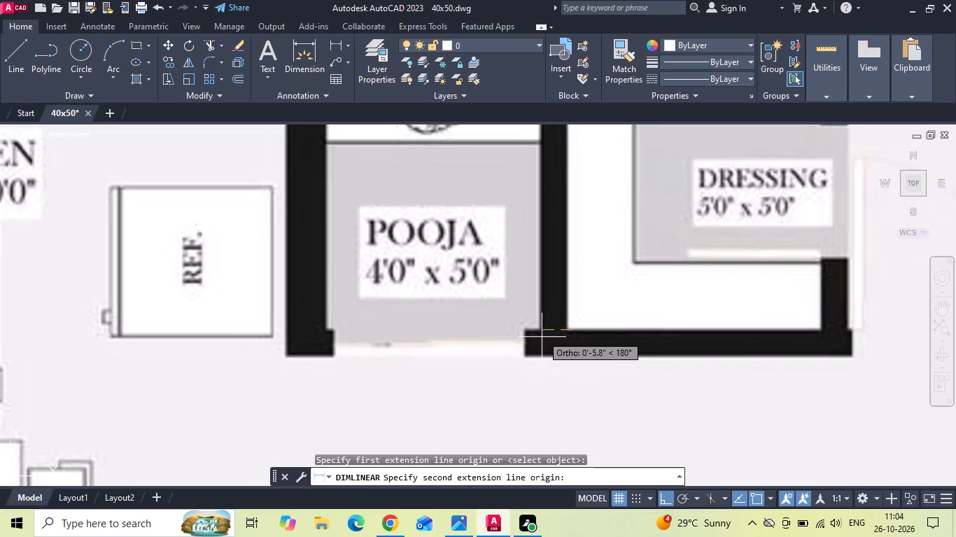
key(Escape)
Delete the innermost rectangle that marks the 8" outer wall thickness inside the setback.
scroll(455, 371, down, 3)
scroll(404, 250, down, 2)
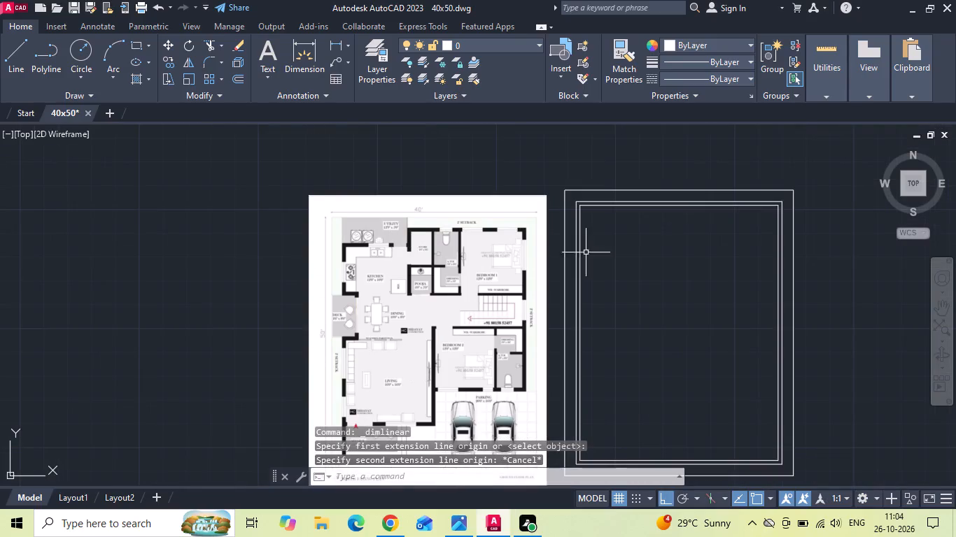
click(691, 203)
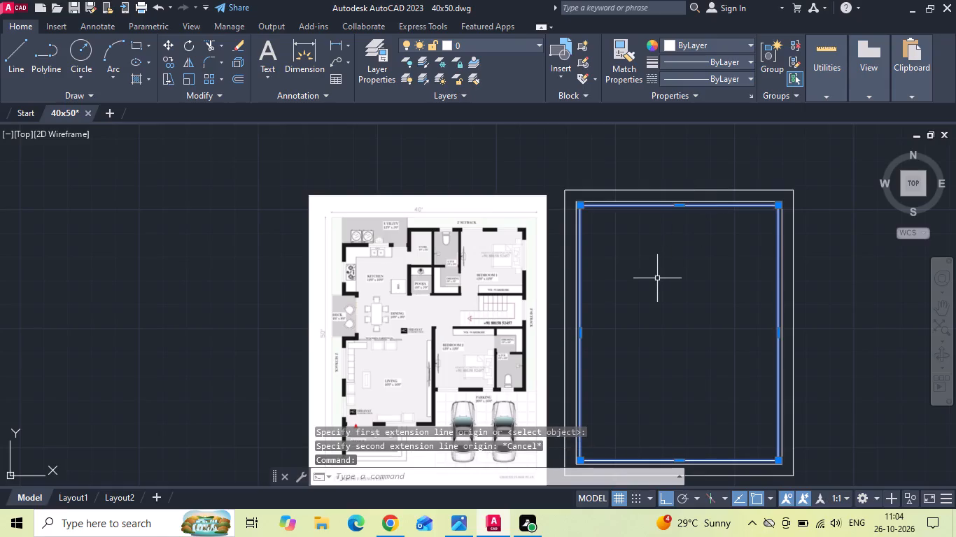
key(Delete)
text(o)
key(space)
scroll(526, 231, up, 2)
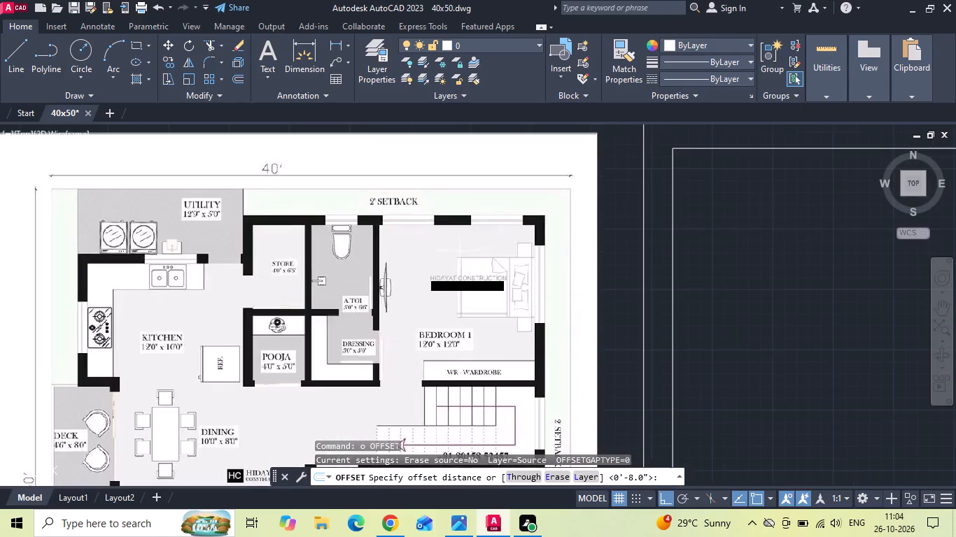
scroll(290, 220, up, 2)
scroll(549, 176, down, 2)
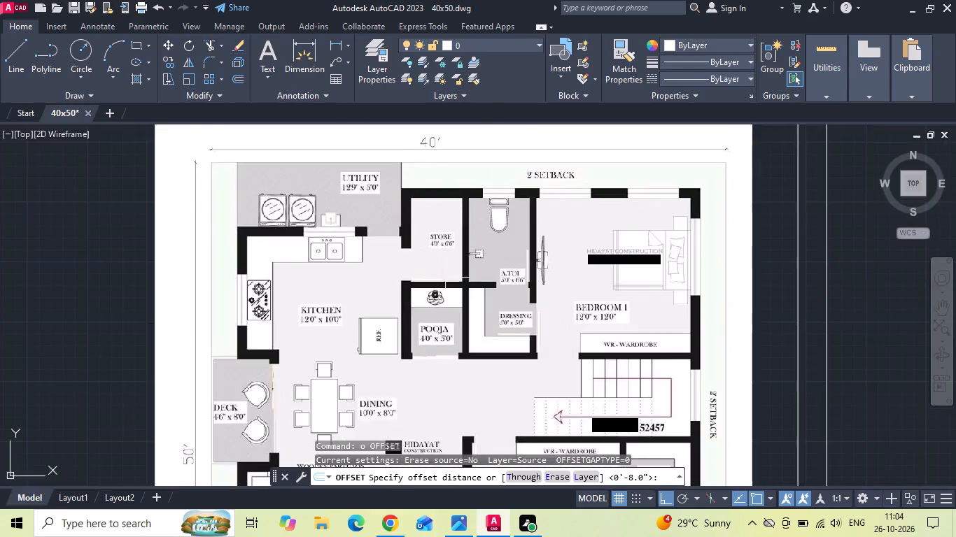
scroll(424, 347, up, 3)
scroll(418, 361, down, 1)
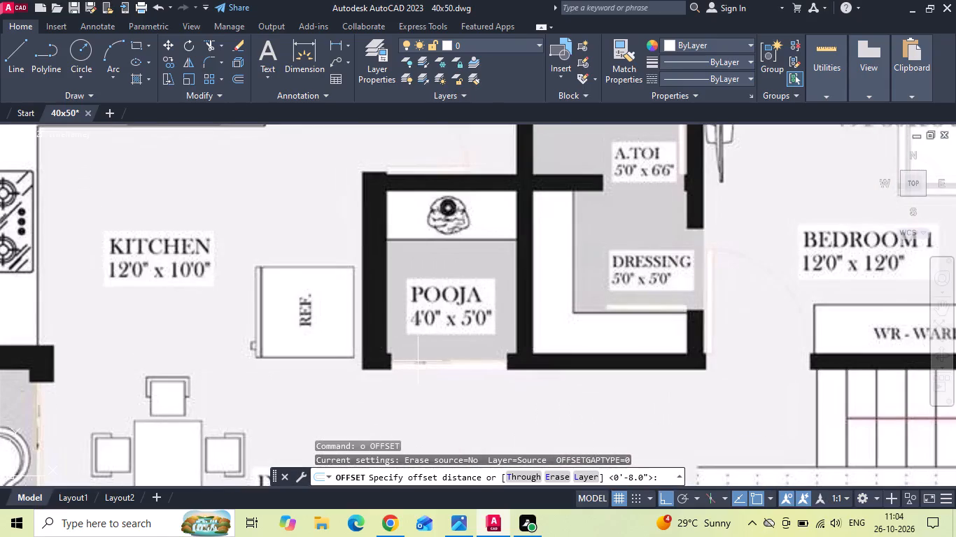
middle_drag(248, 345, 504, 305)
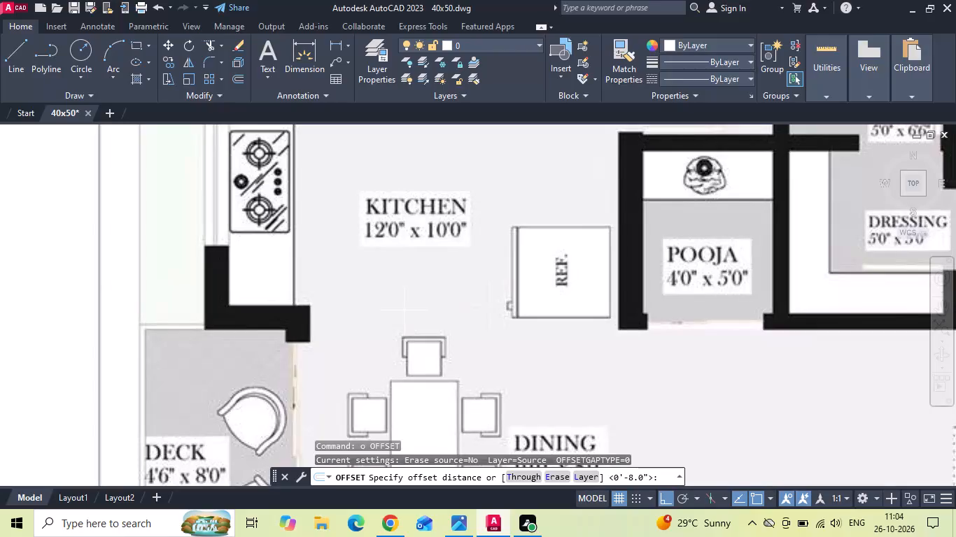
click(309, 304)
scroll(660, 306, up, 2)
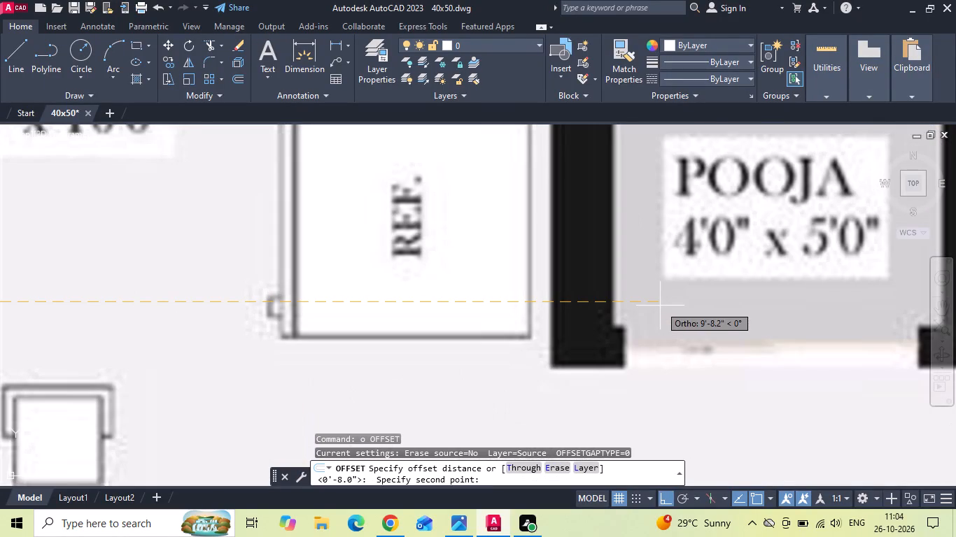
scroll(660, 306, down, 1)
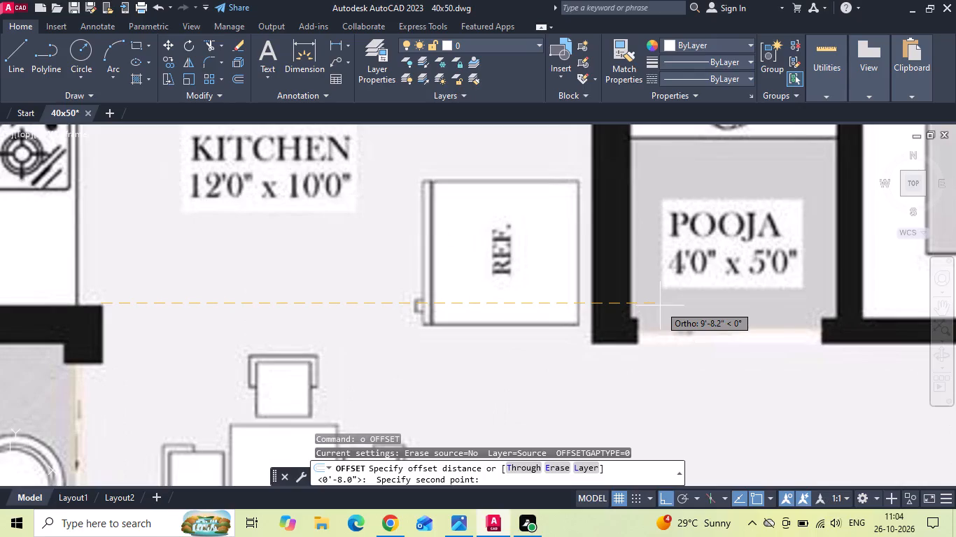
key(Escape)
Offset the setback rectangle 9" inward to form the outer wall thickness.
scroll(582, 318, down, 3)
scroll(438, 320, down, 2)
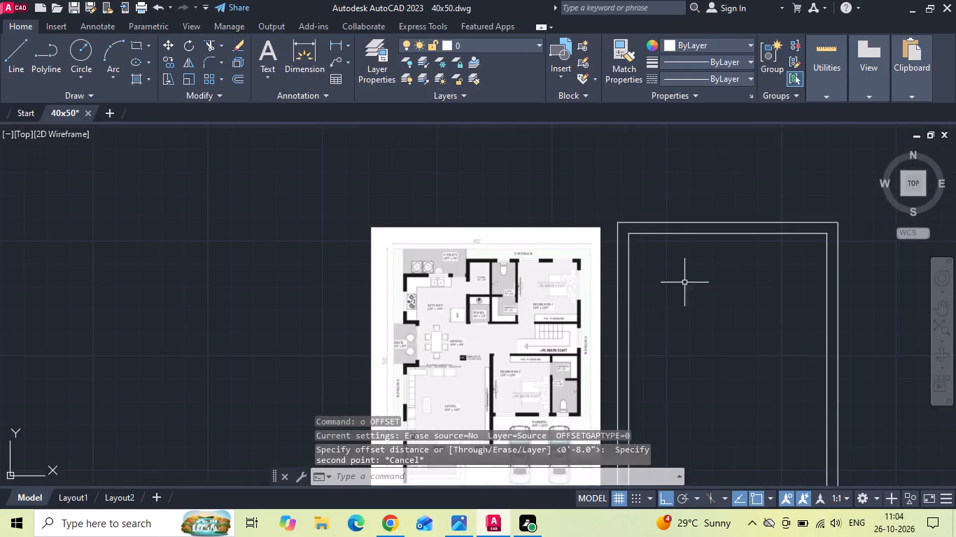
scroll(726, 276, up, 2)
key(o)
key(space)
text(9)
key(space)
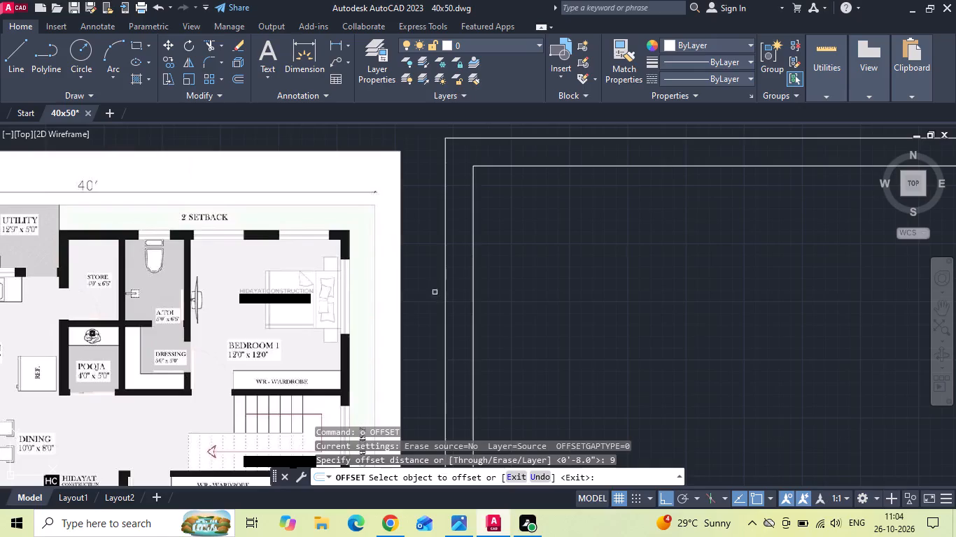
drag(475, 244, 475, 244)
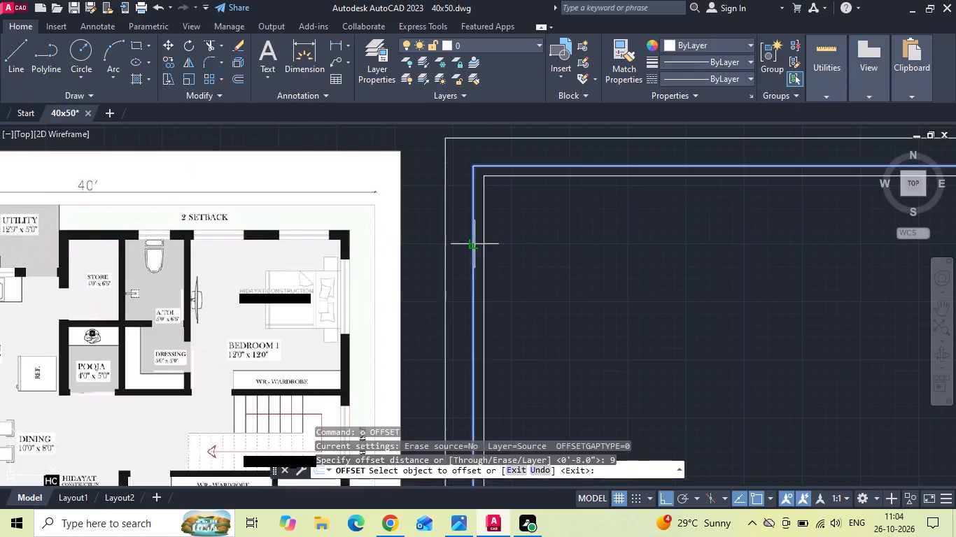
drag(475, 244, 481, 243)
click(619, 239)
key(Escape)
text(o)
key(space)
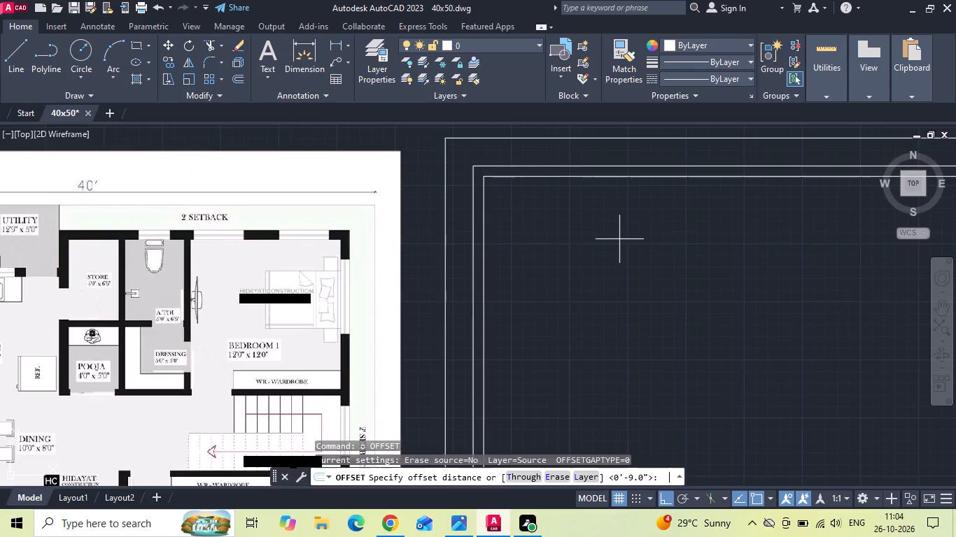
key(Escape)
Explode the inner outer-wall rectangle into separate lines.
key(x)
key(space)
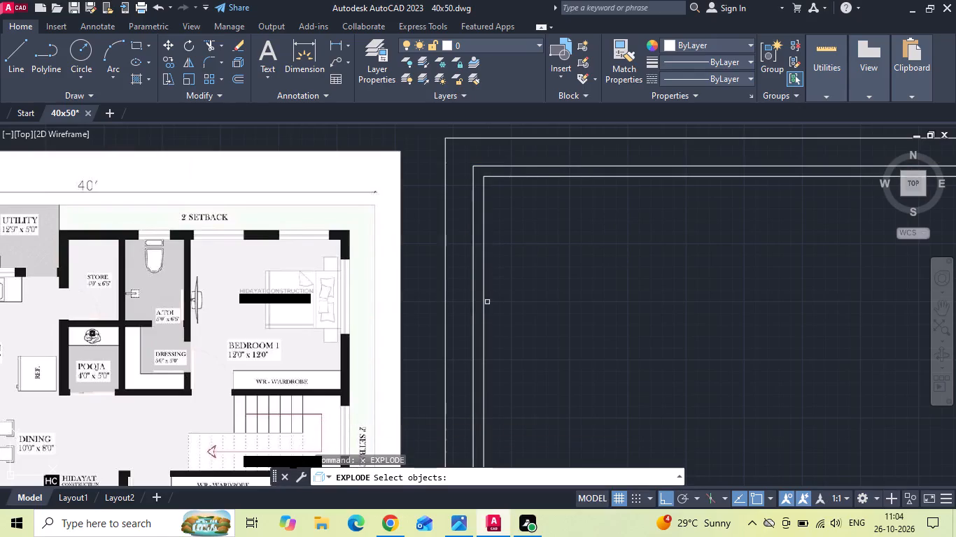
click(484, 316)
key(space)
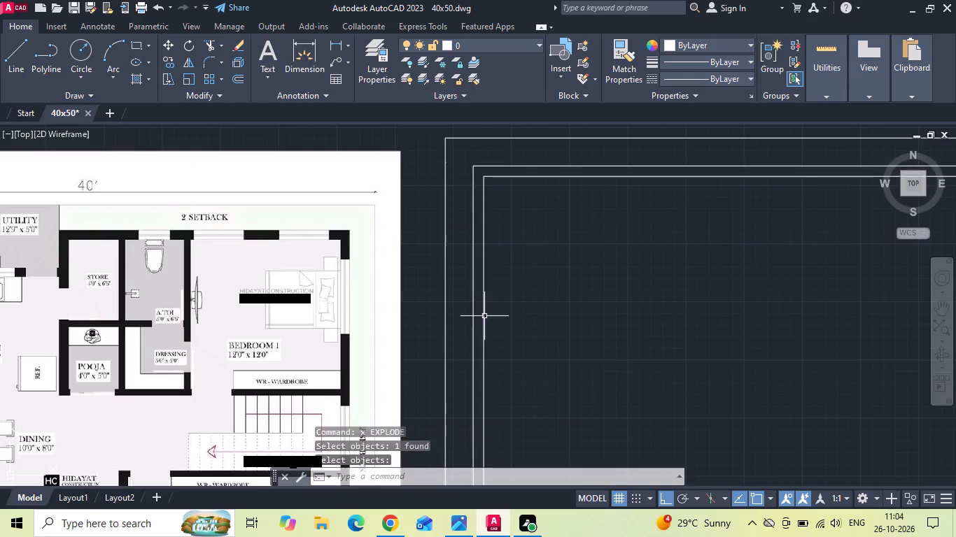
key(Escape)
Offset the left and right inner faces of the outer wall 12' inward to set the kitchen and bedroom widths.
text(o)
key(space)
text(12')
key(Return)
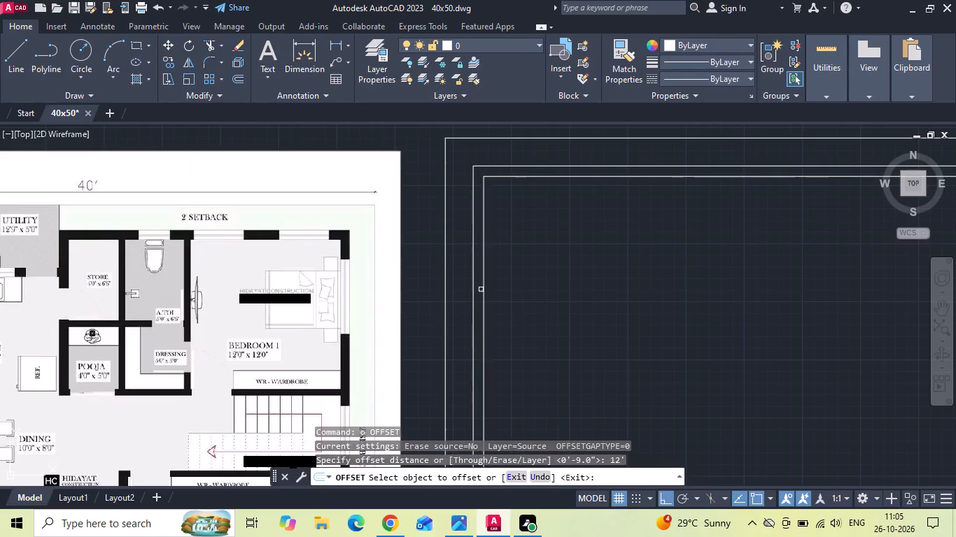
drag(484, 288, 509, 278)
click(573, 264)
scroll(484, 259, down, 1)
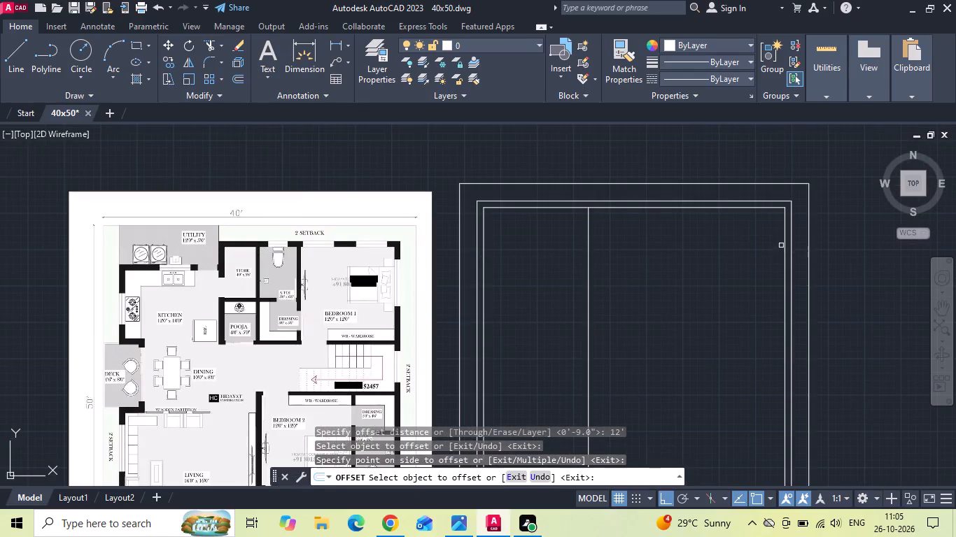
click(784, 242)
click(728, 267)
key(Escape)
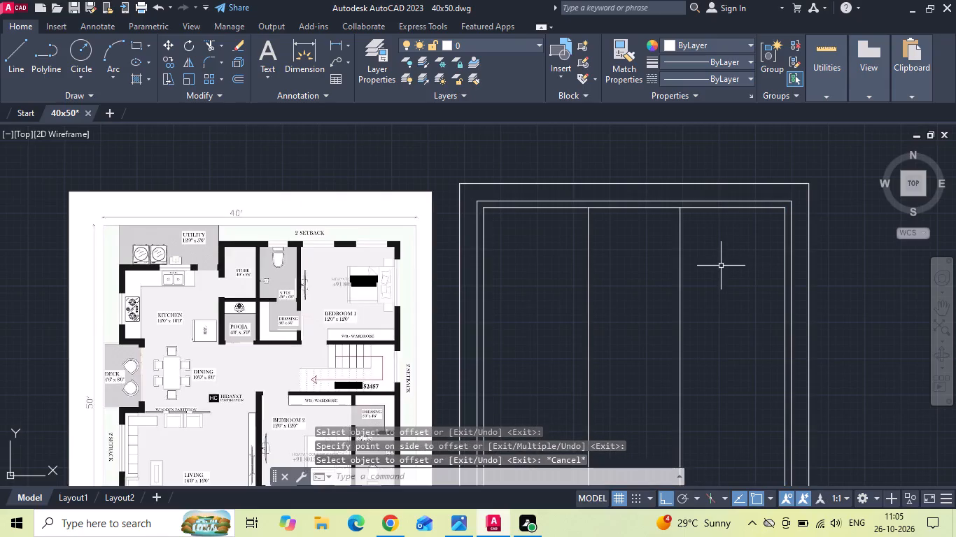
Offset the kitchen's 12' line 9" toward the bedroom side to form the wall beside the store and pooja.
text(o)
key(space)
text(9)
key(space)
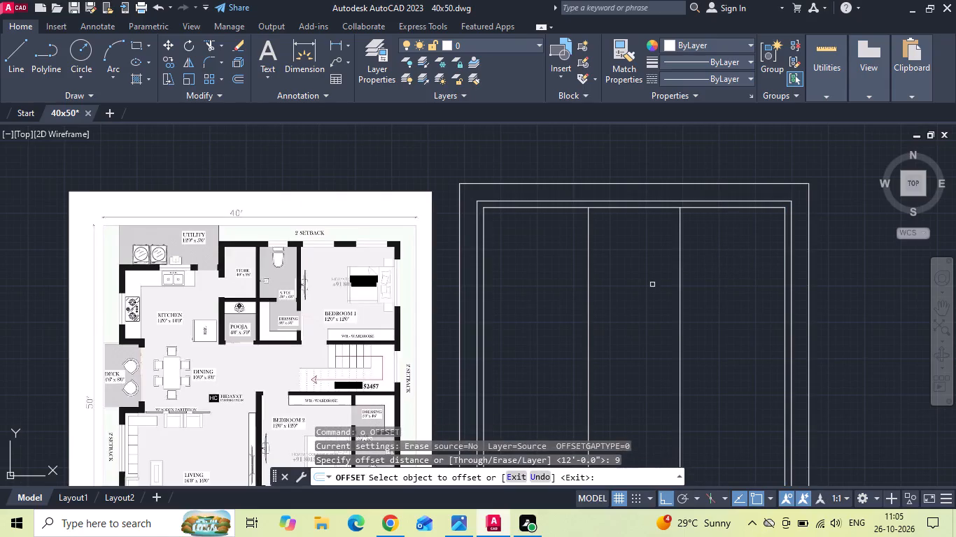
drag(586, 268, 615, 254)
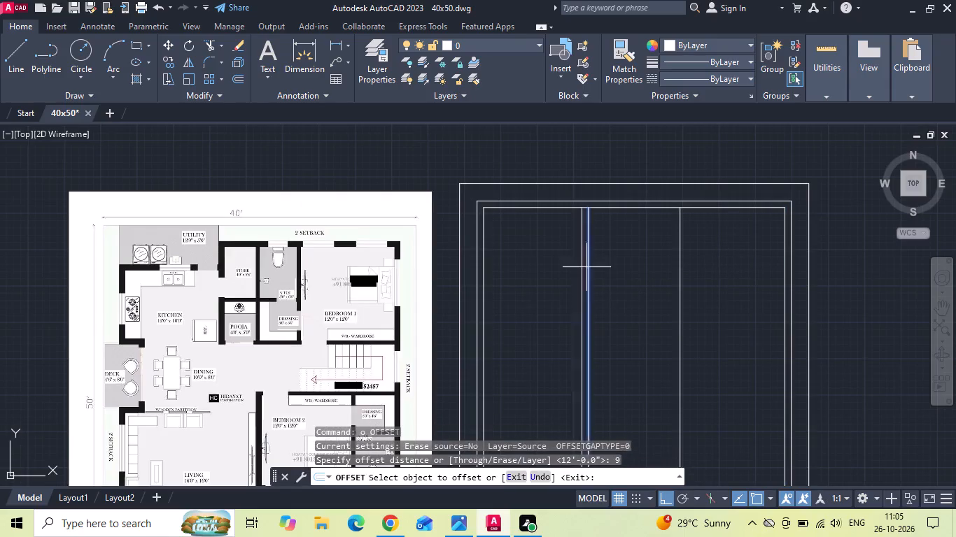
click(639, 243)
scroll(639, 243, up, 1)
key(Escape)
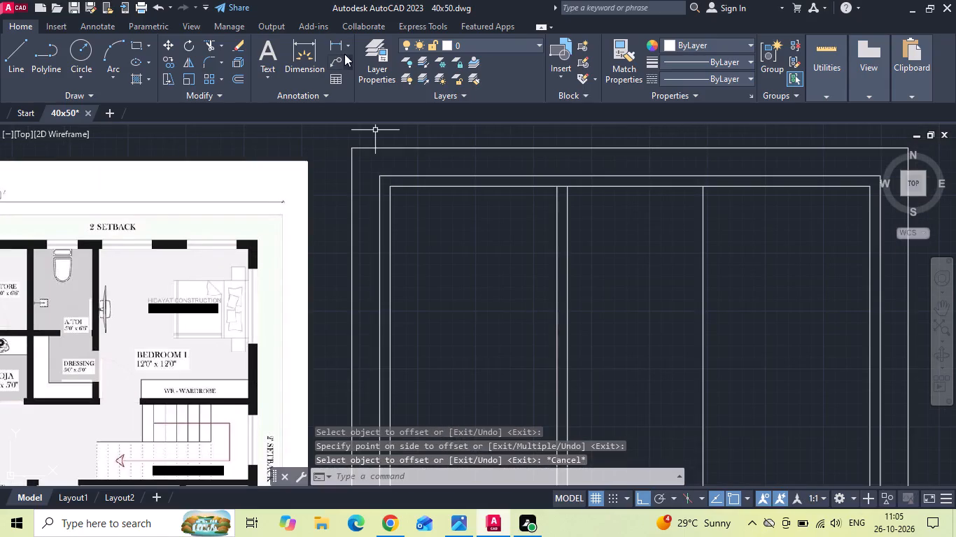
Offset the far face of the kitchen's 9" wall by 4' toward the bedroom side to set the store and pooja width.
text(o)
key(space)
key(4)
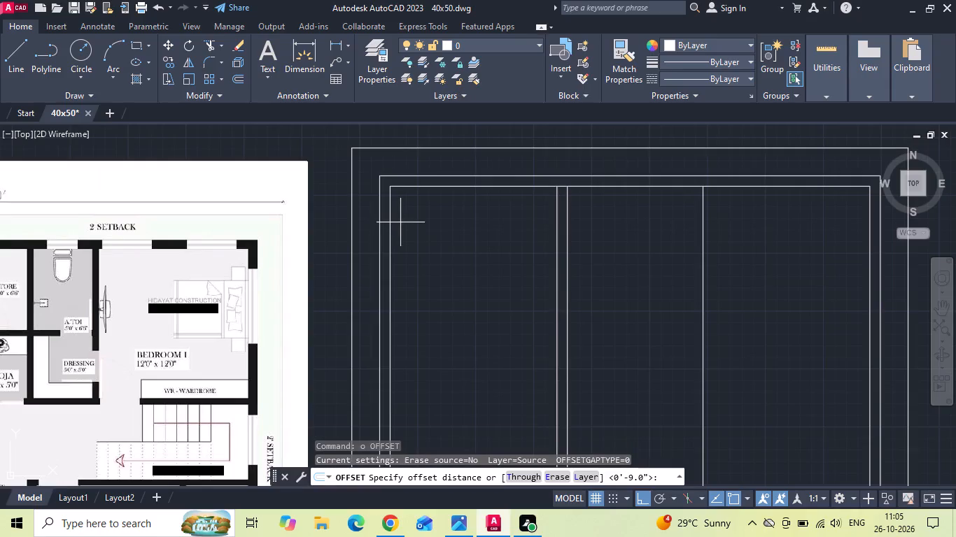
key(apostrophe)
key(Return)
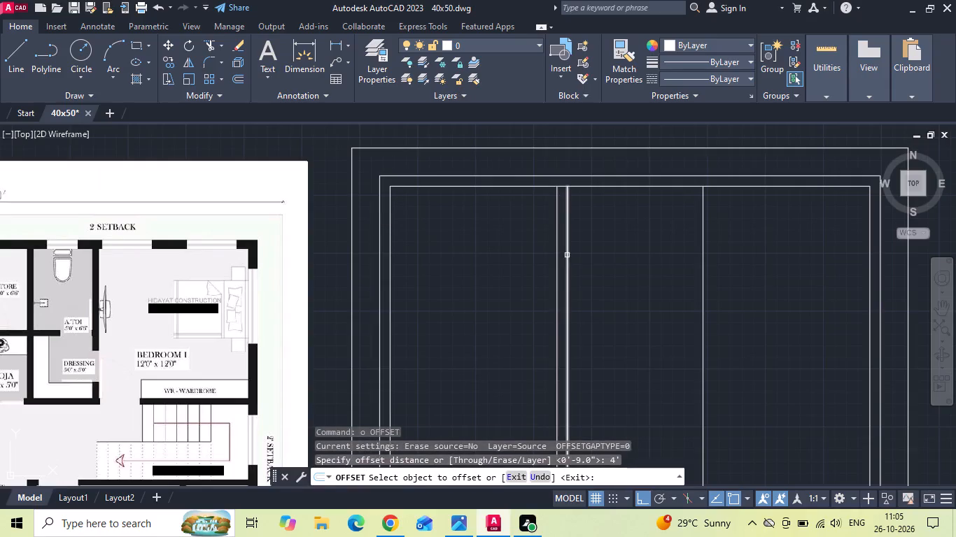
drag(567, 255, 619, 238)
click(663, 236)
key(Escape)
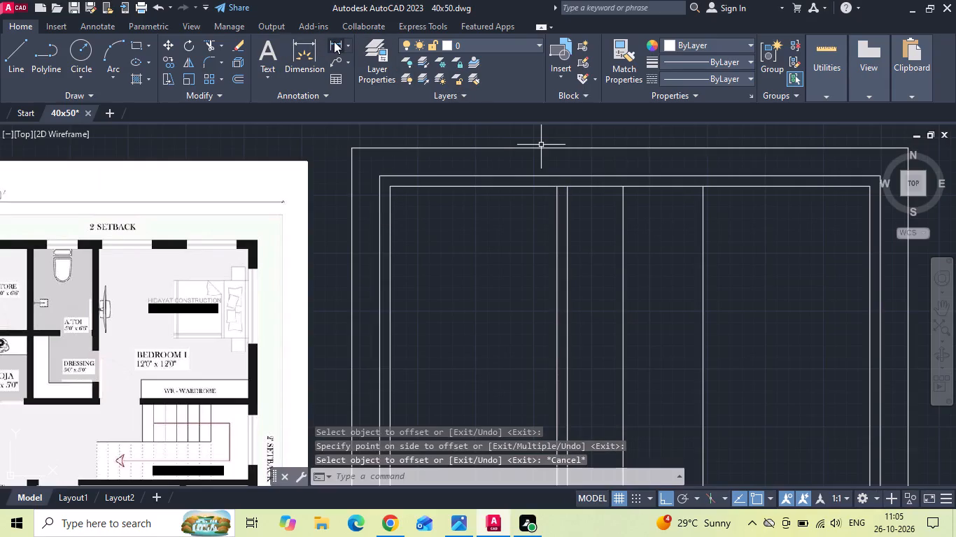
Measure the gap between the store's 4' line and the bedroom's 12' line.
click(334, 41)
scroll(699, 243, up, 1)
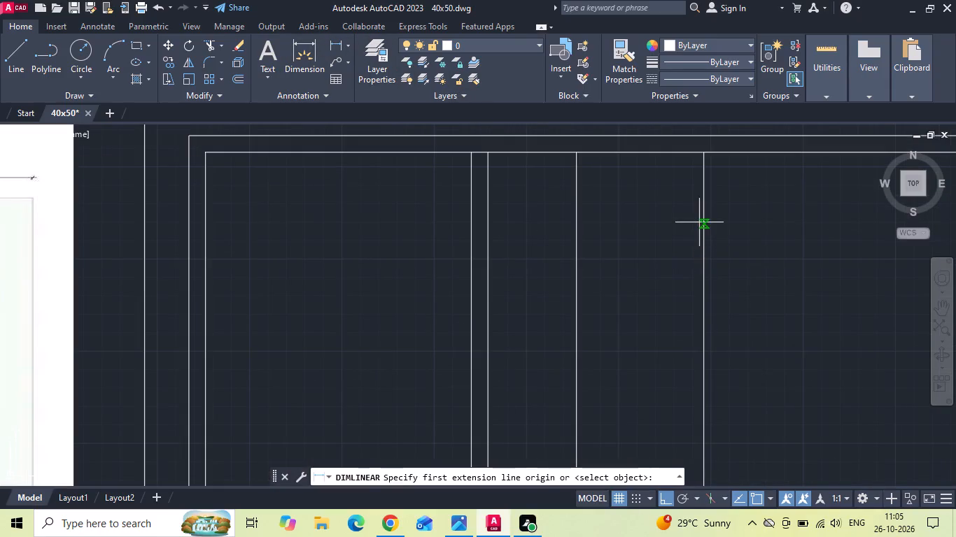
click(699, 222)
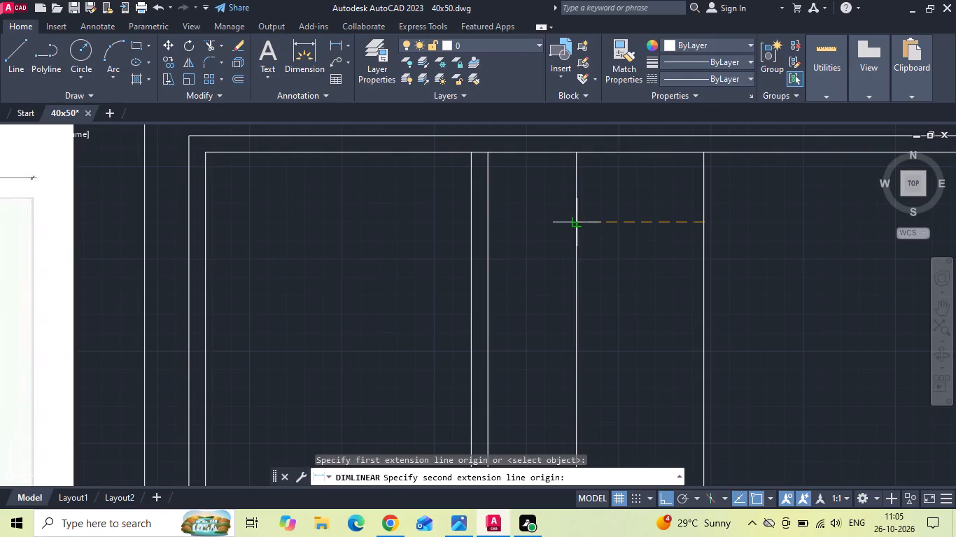
click(576, 225)
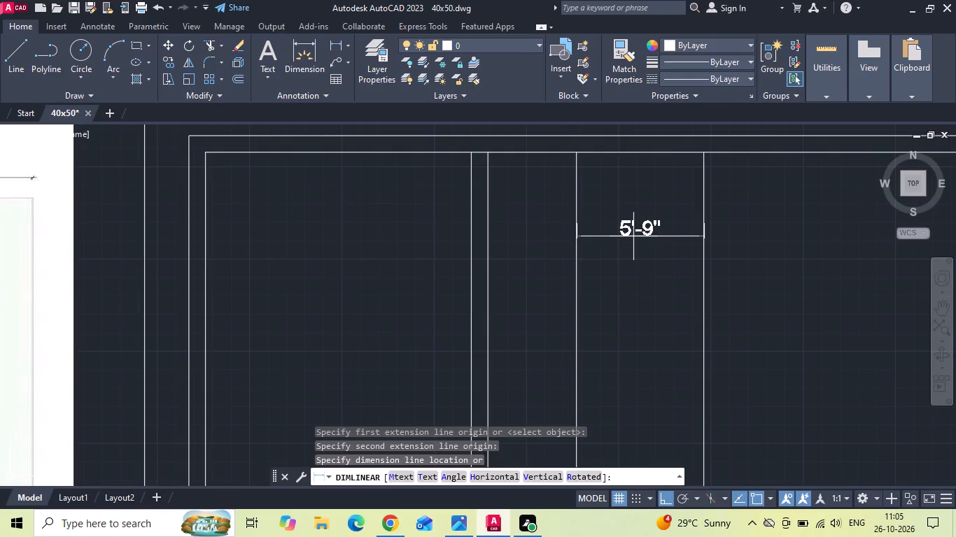
scroll(633, 236, down, 2)
scroll(633, 236, up, 1)
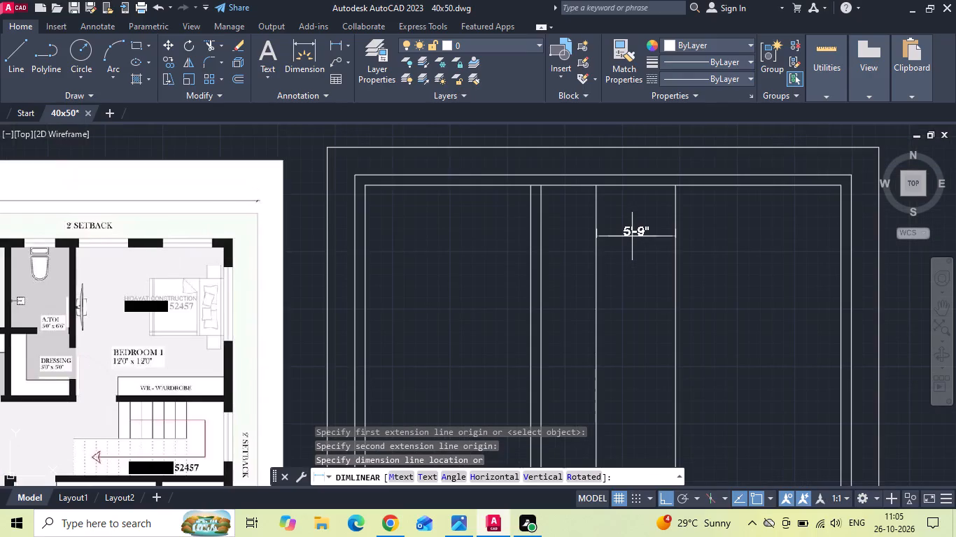
key(Escape)
Offset the store's 4' line 4.5" toward the bedroom side to form the partition wall beside the toilet.
text(o)
key(space)
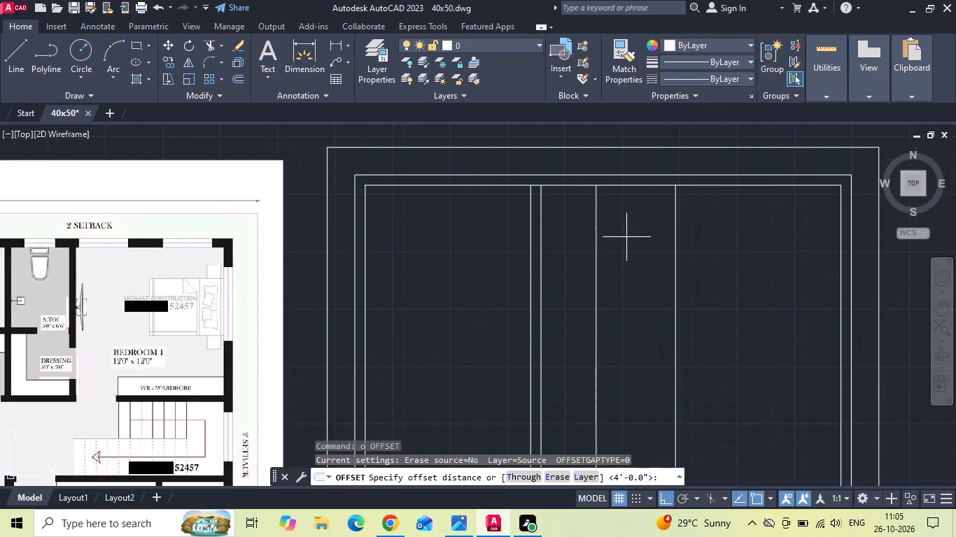
key(4)
text(.5)
key(space)
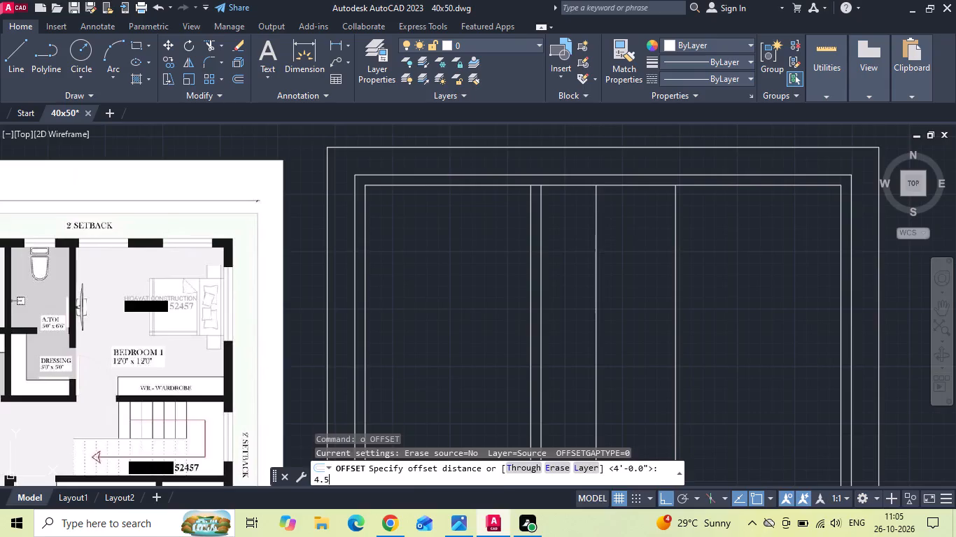
drag(596, 219, 631, 202)
click(649, 194)
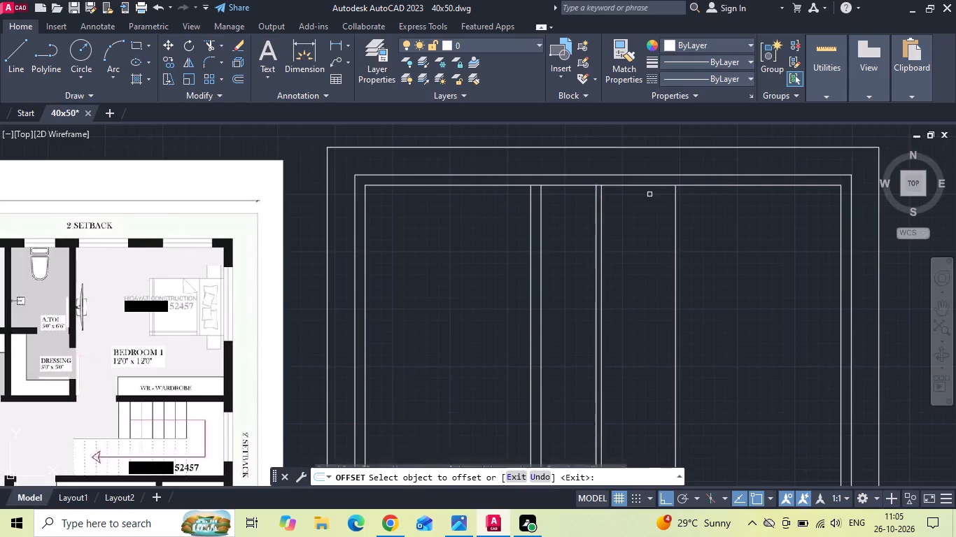
Offset the bedroom's 12' line 4.5" toward the toilet side to form the partition between bedroom 1 and the toilet.
drag(675, 229, 661, 231)
click(638, 235)
key(Escape)
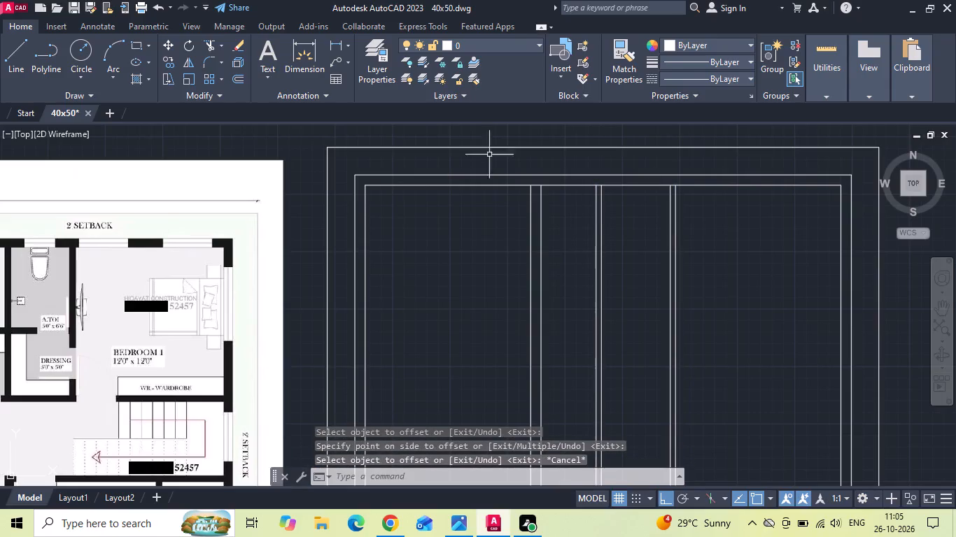
Measure the clear toilet width between the two 4.5" partition walls.
click(342, 45)
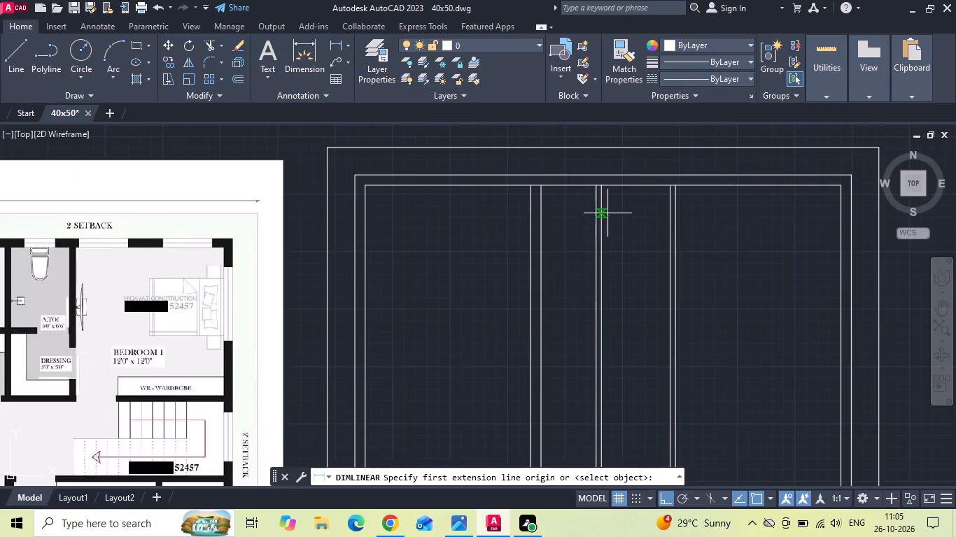
click(605, 219)
click(668, 220)
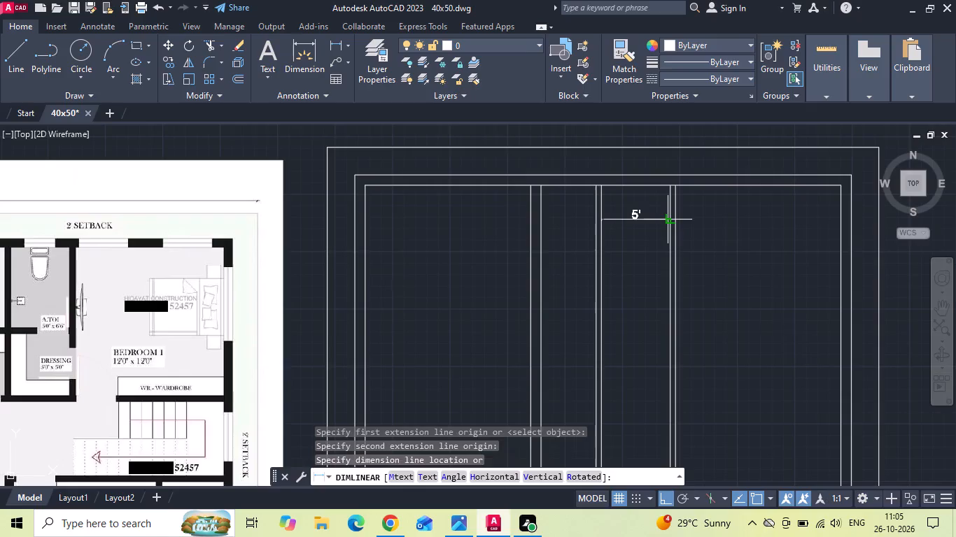
key(Escape)
Offset the inner face of the north outer wall 6'6" inward to set the store and attached toilet length.
key(o)
key(space)
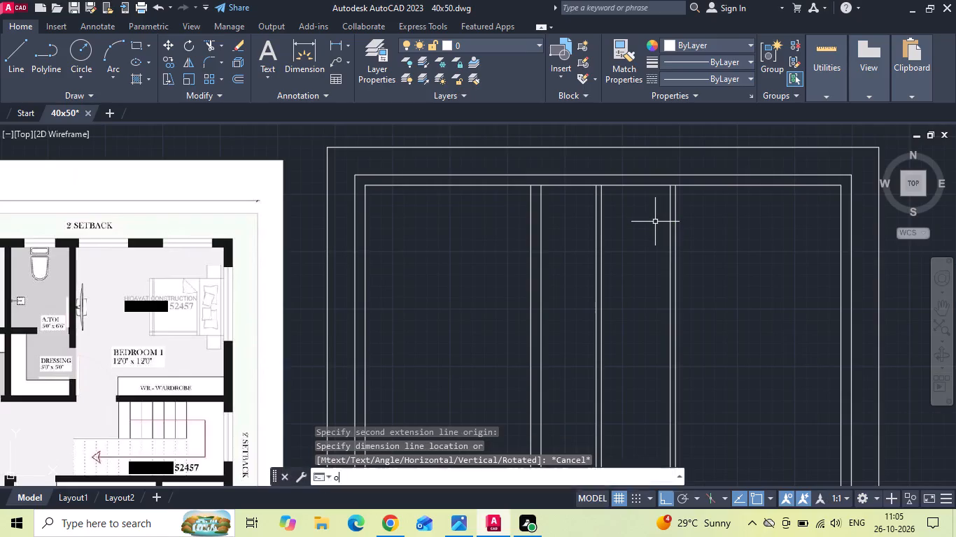
scroll(203, 316, up, 1)
middle_drag(267, 298, 391, 274)
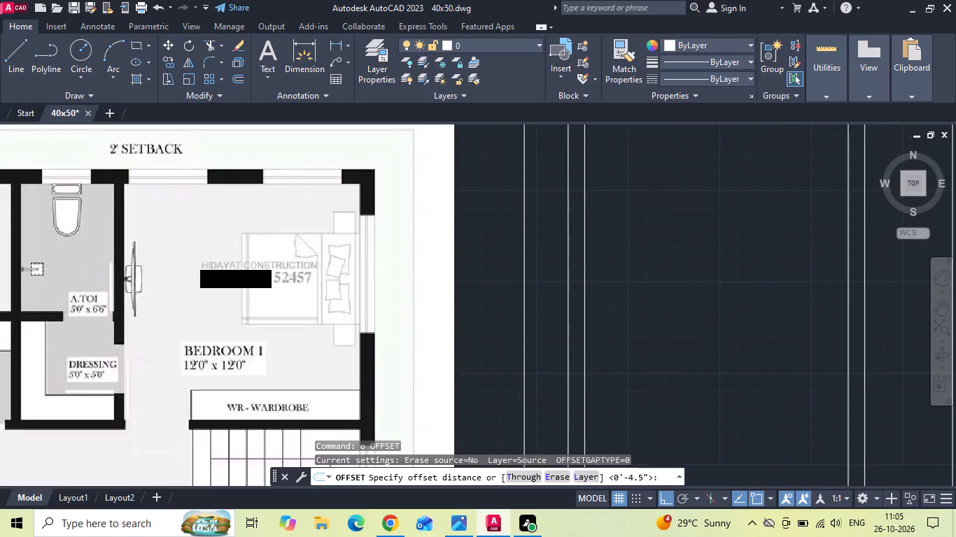
key(6)
key(apostrophe)
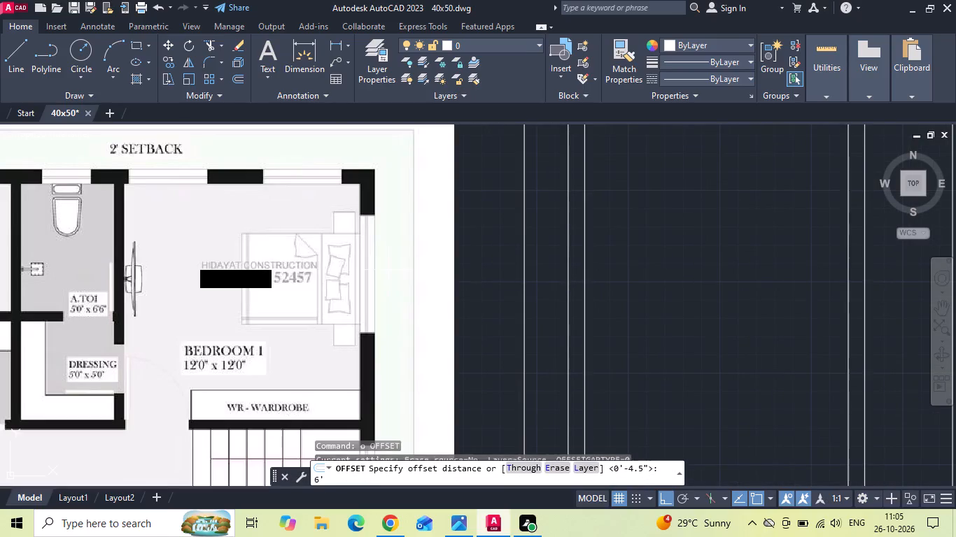
text(6)
key(space)
scroll(387, 270, down, 1)
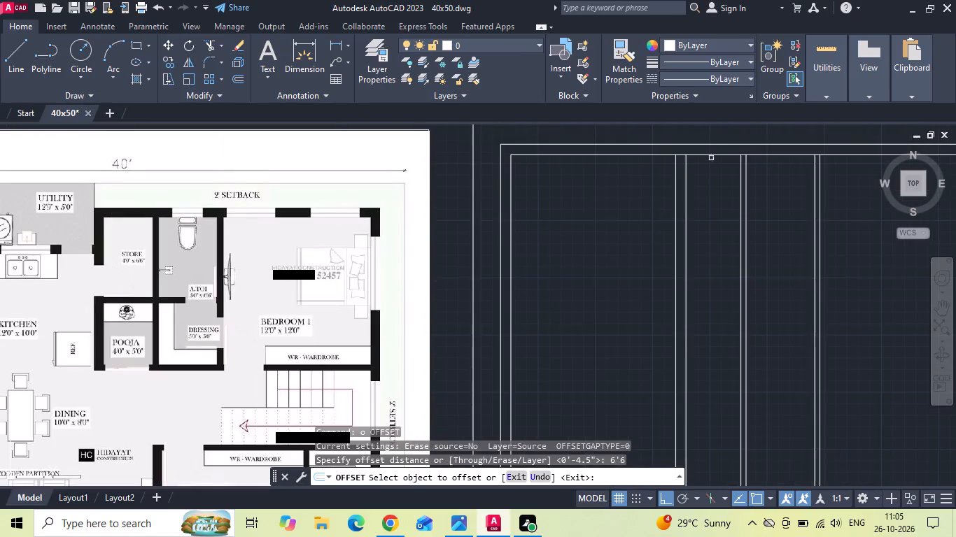
drag(713, 155, 711, 176)
click(689, 234)
key(Escape)
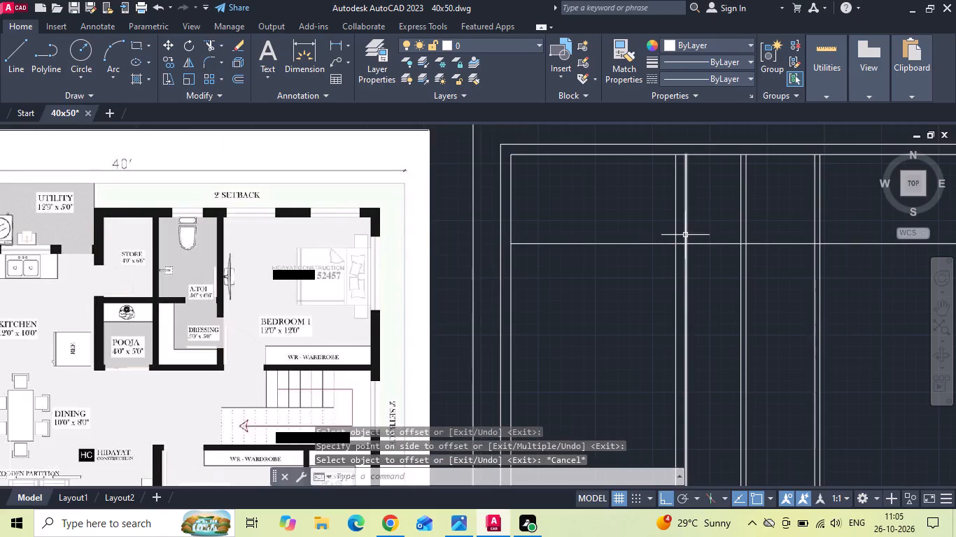
Offset the 6'6" line 4.5" southward to form the partition wall below the store and toilet.
text(o)
key(space)
text(4.)
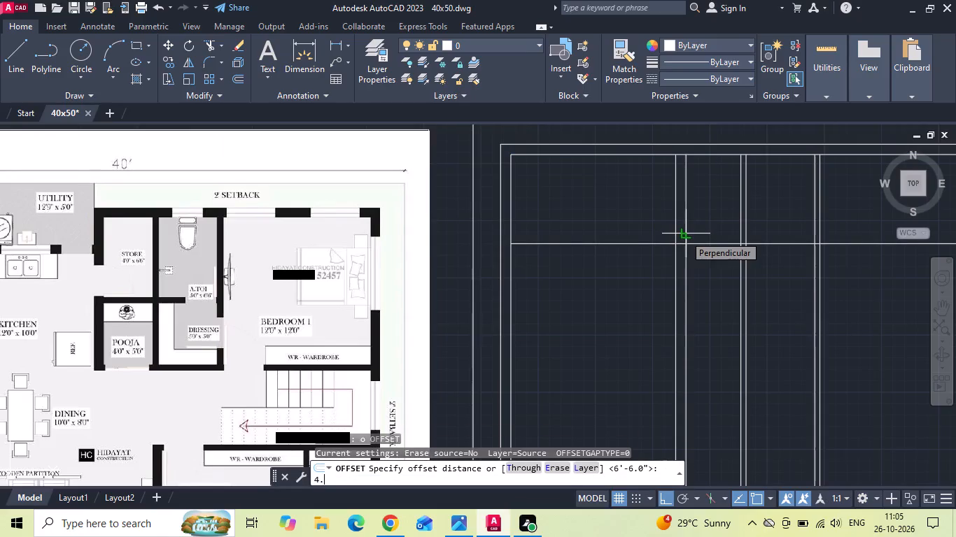
text(5)
key(space)
drag(693, 242, 692, 255)
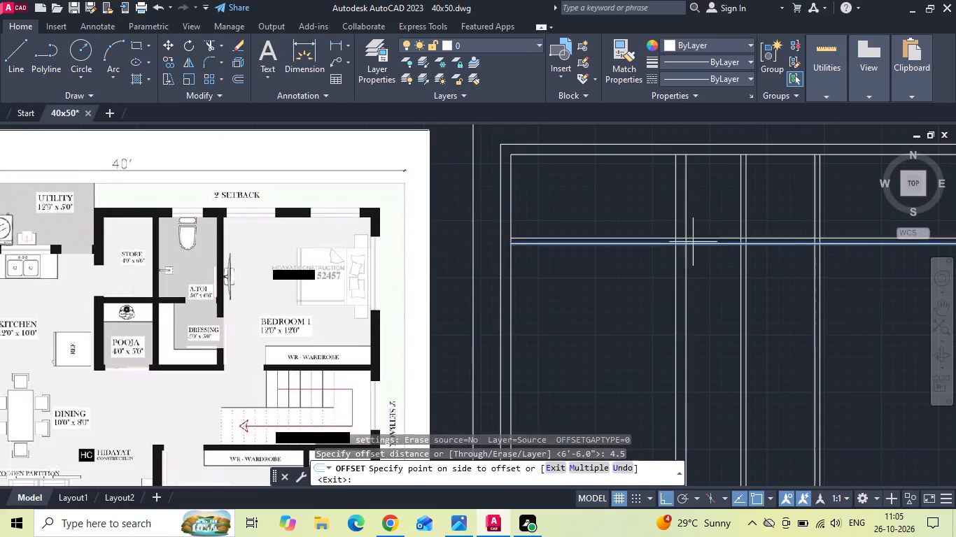
click(691, 273)
key(Escape)
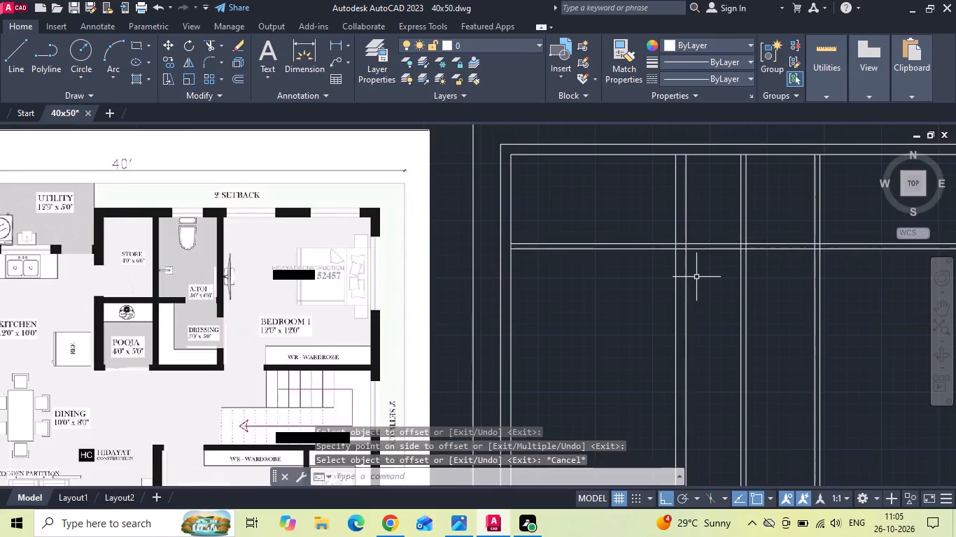
Offset the partition's south face by 5' southward to set the pooja and dressing length.
text(o 5')
key(Return)
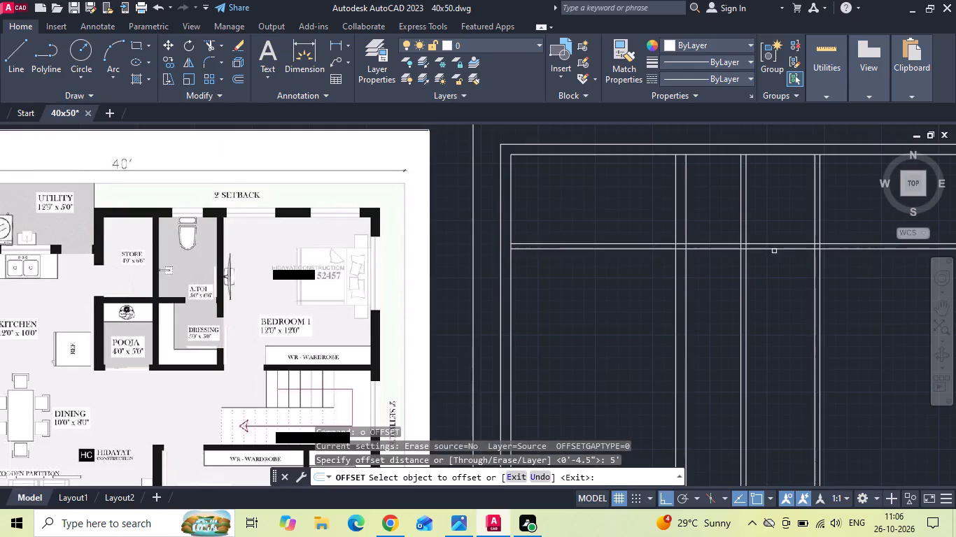
drag(773, 249, 772, 255)
click(771, 278)
key(Escape)
Offset the pooja and dressing's 5' line 4.5" southward to form their closing partition wall.
text(o)
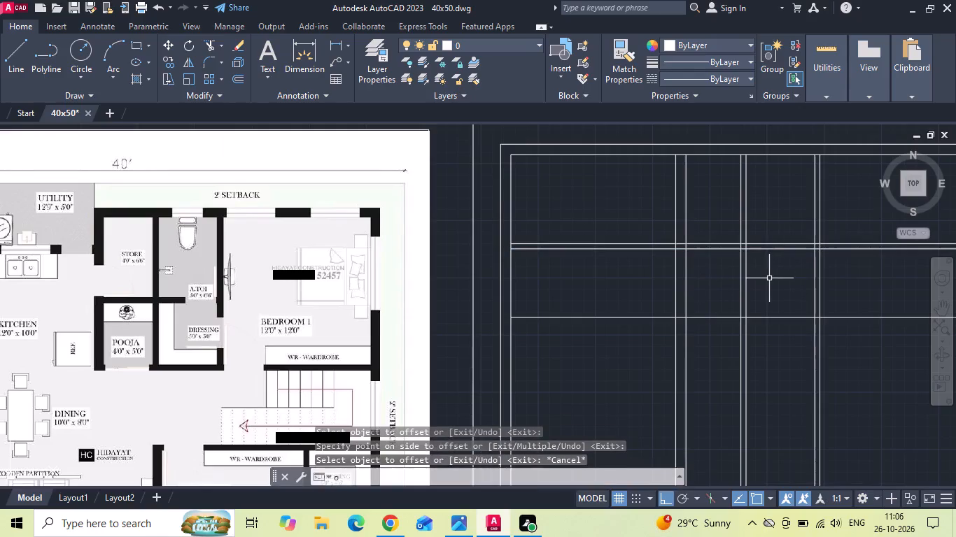
key(space)
text(4.5)
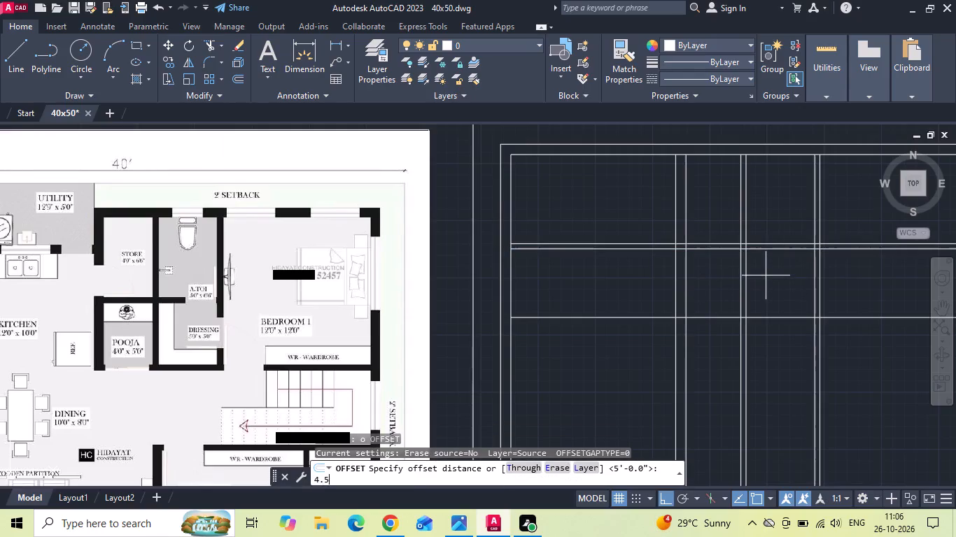
key(space)
drag(770, 317, 767, 337)
click(764, 356)
middle_drag(761, 349, 761, 343)
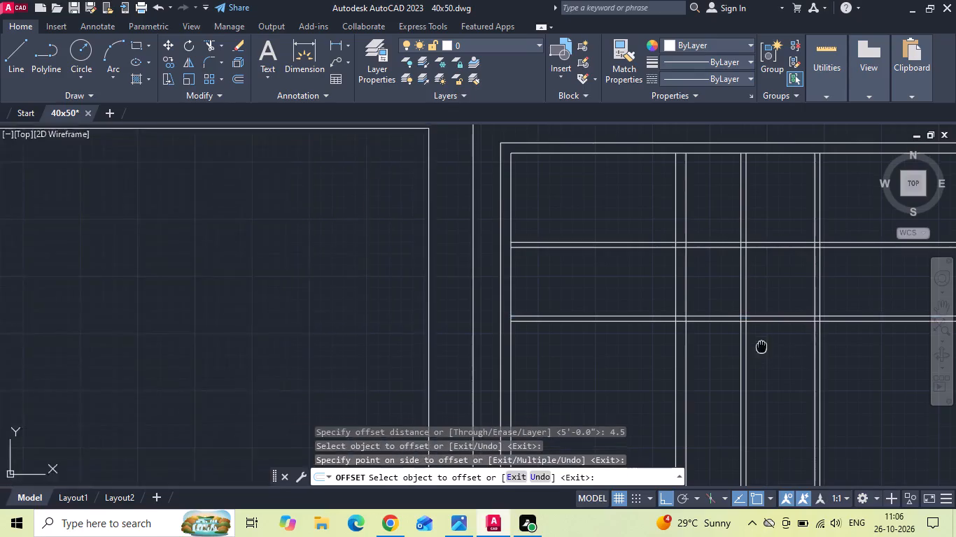
middle_drag(761, 343, 754, 303)
key(Escape)
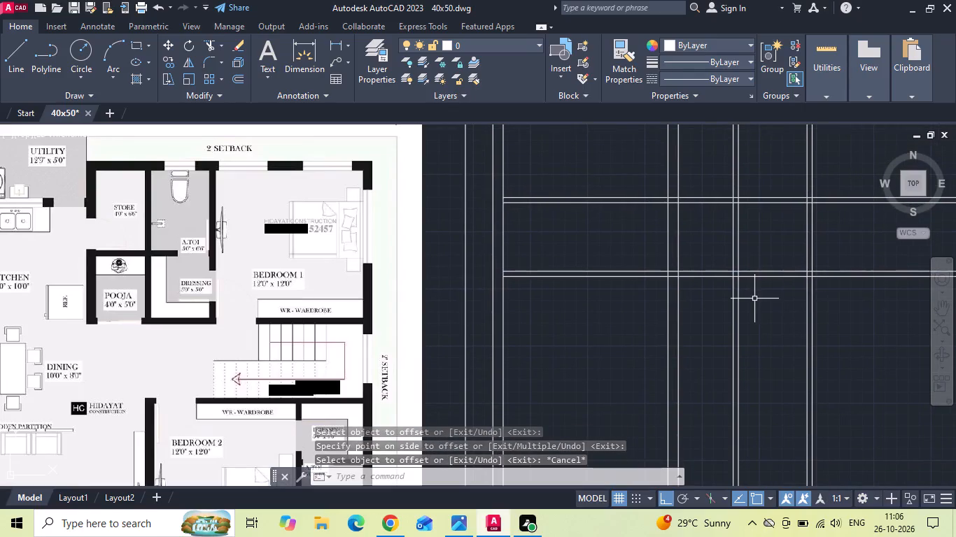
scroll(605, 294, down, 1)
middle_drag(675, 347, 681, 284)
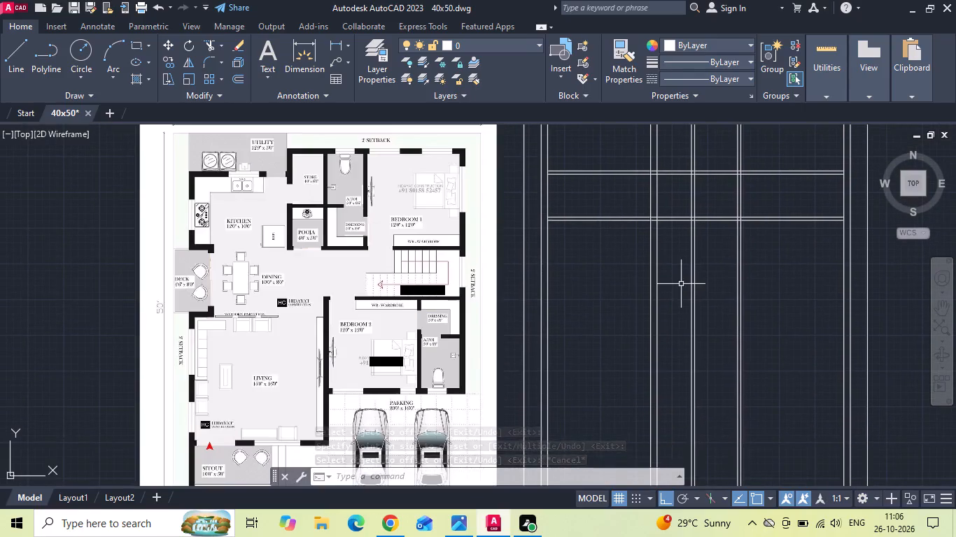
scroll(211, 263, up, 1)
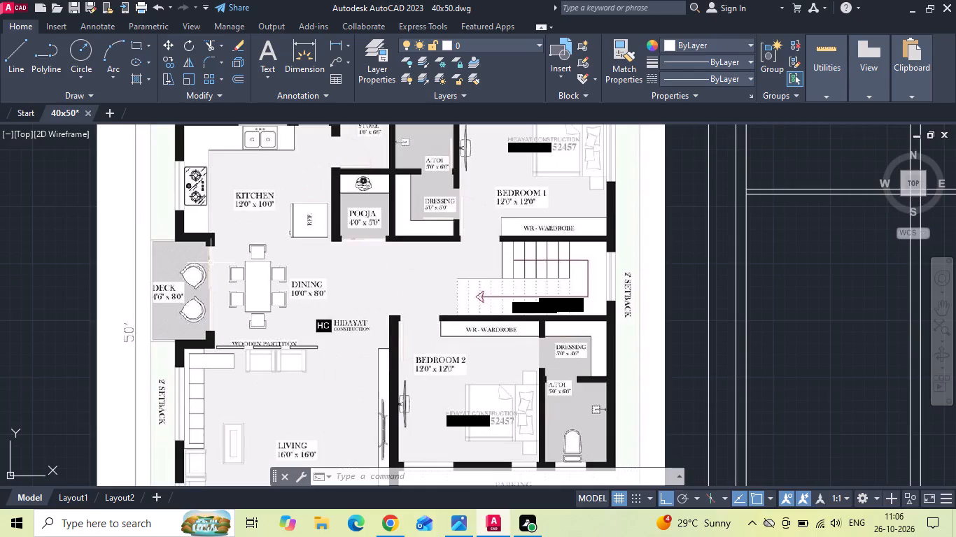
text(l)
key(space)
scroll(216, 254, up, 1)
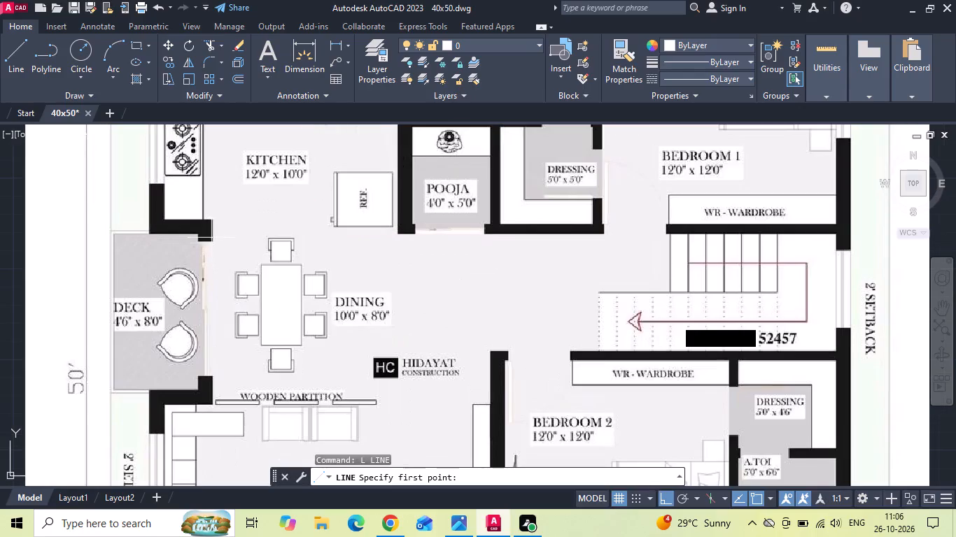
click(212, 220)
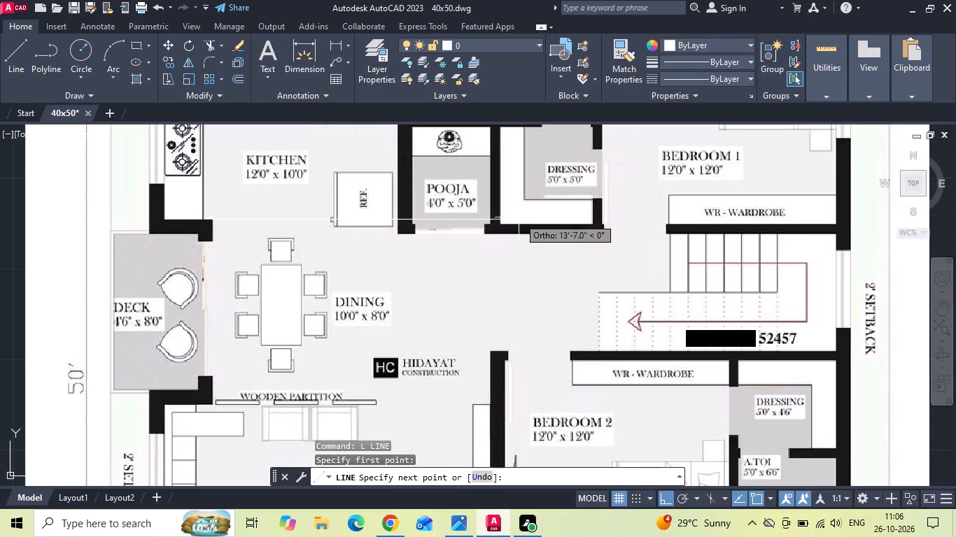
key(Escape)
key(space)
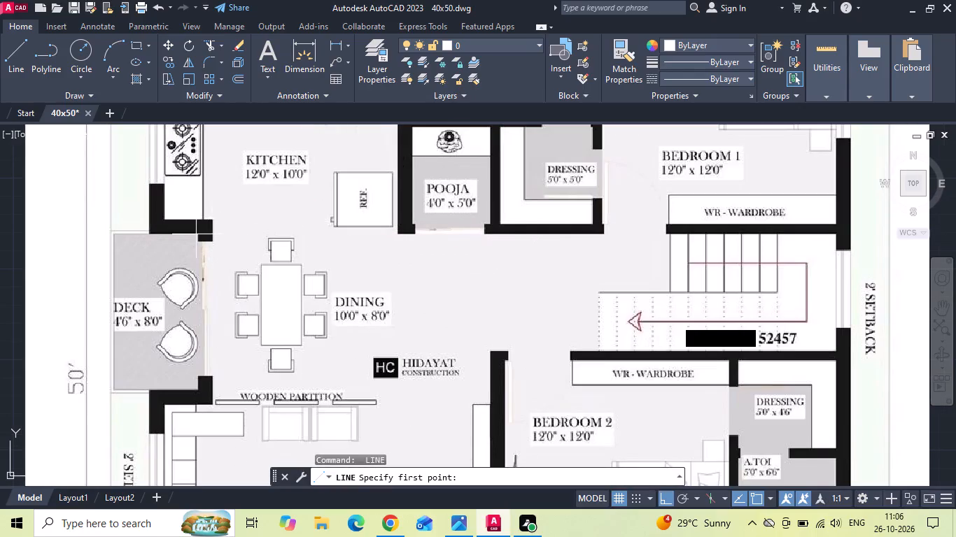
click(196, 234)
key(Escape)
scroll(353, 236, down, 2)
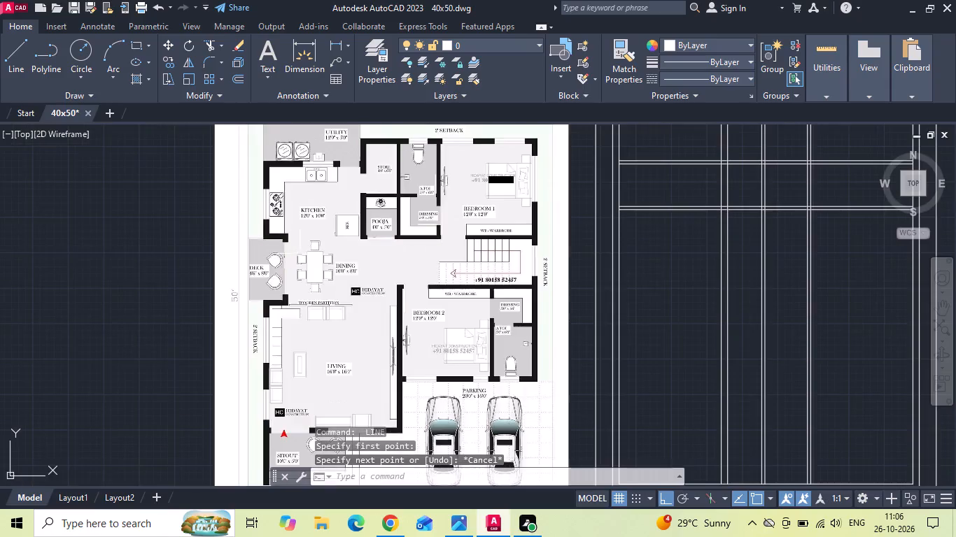
Trim the two lines of the pooja's south wall where they cross the 9" wall beside the kitchen.
middle_drag(710, 224, 558, 222)
scroll(572, 194, up, 1)
text(tr)
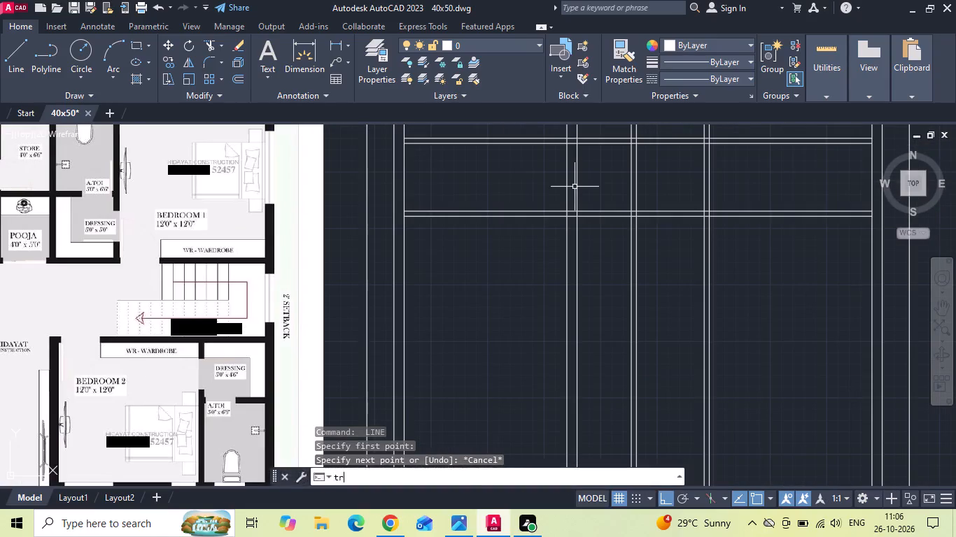
key(space)
scroll(558, 213, up, 2)
drag(593, 206, 595, 217)
click(595, 221)
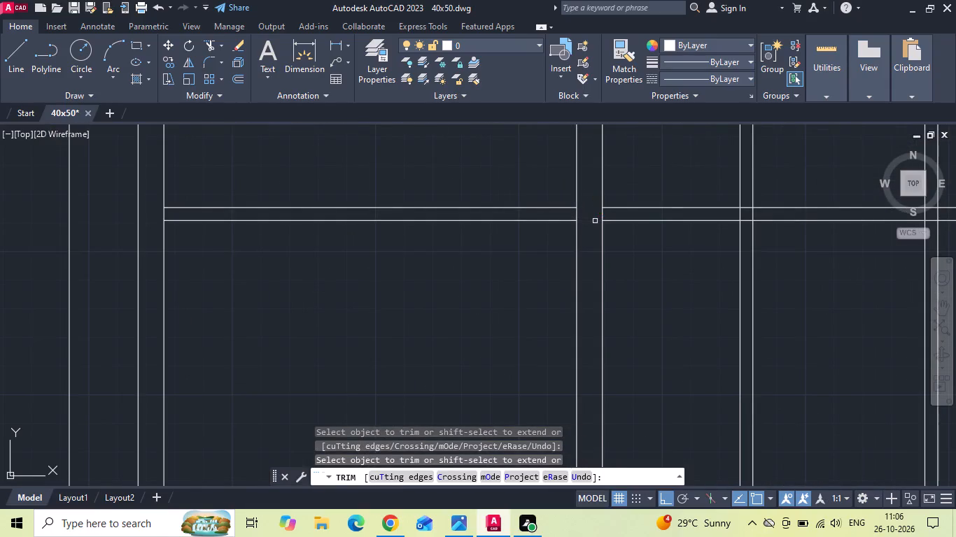
key(Escape)
Move the south line of the kitchen's bottom wall 4.5" further south to make that wall 9" thick.
click(523, 218)
right_click(521, 217)
click(414, 259)
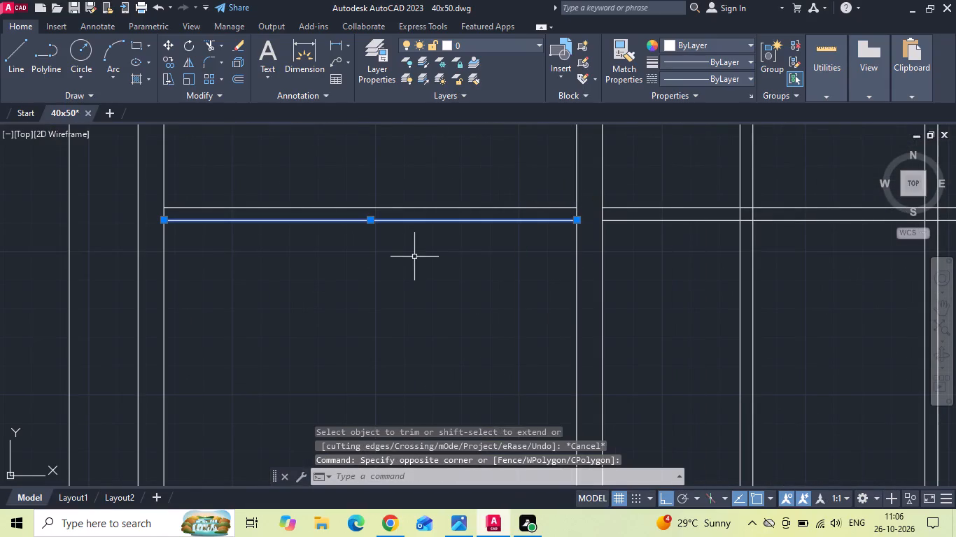
right_click(414, 255)
click(440, 260)
drag(423, 301, 420, 322)
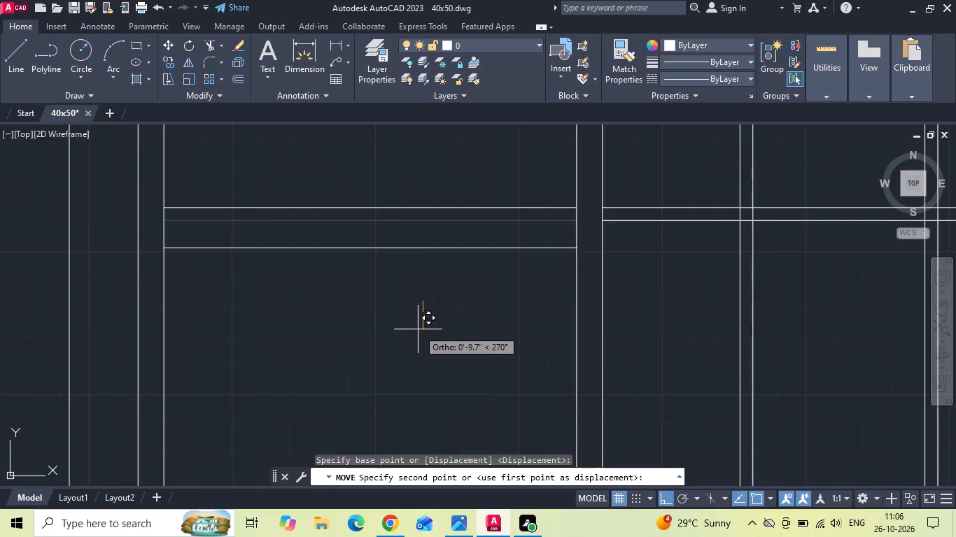
key(4)
text(.5)
key(Return)
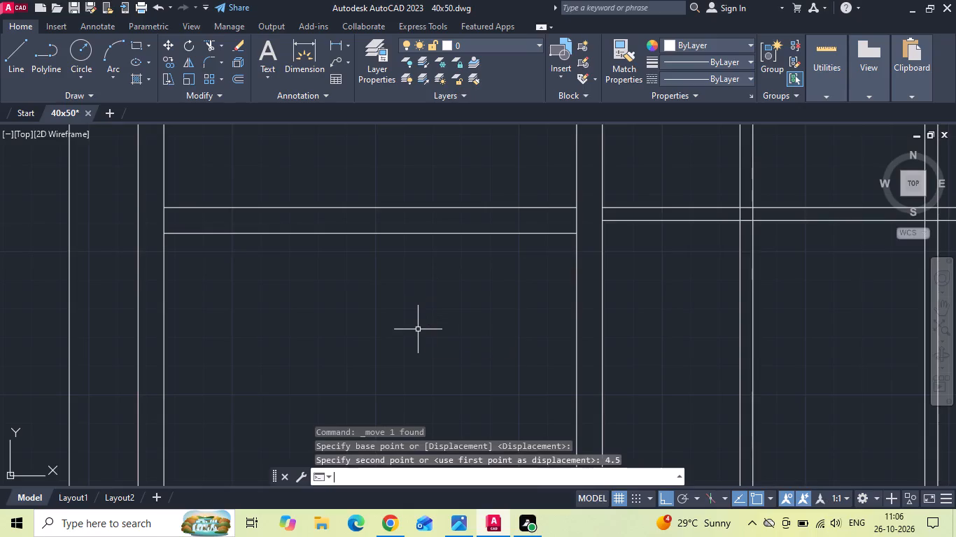
Extend the south line of the kitchen's bottom wall to the outer face of the west outer wall.
scroll(447, 343, down, 4)
scroll(219, 341, up, 1)
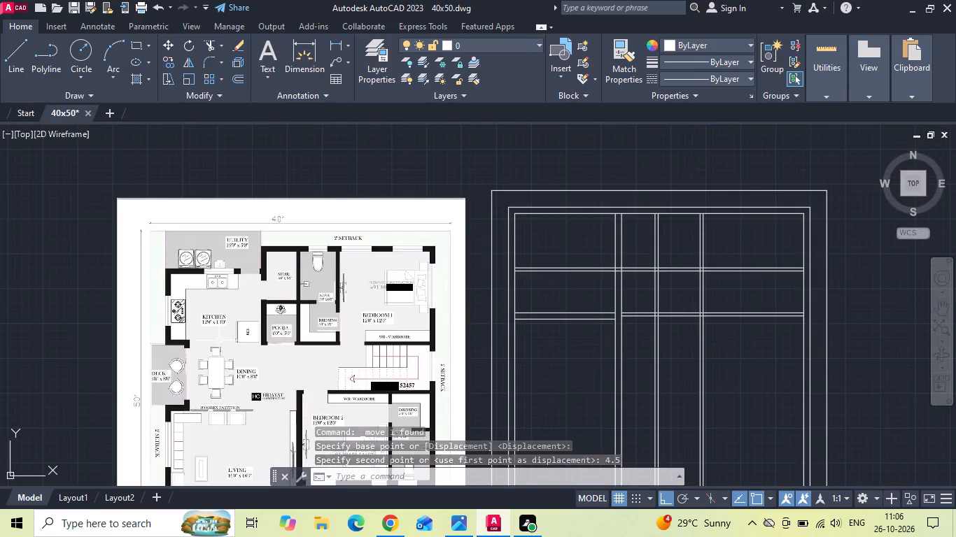
text(ex)
key(space)
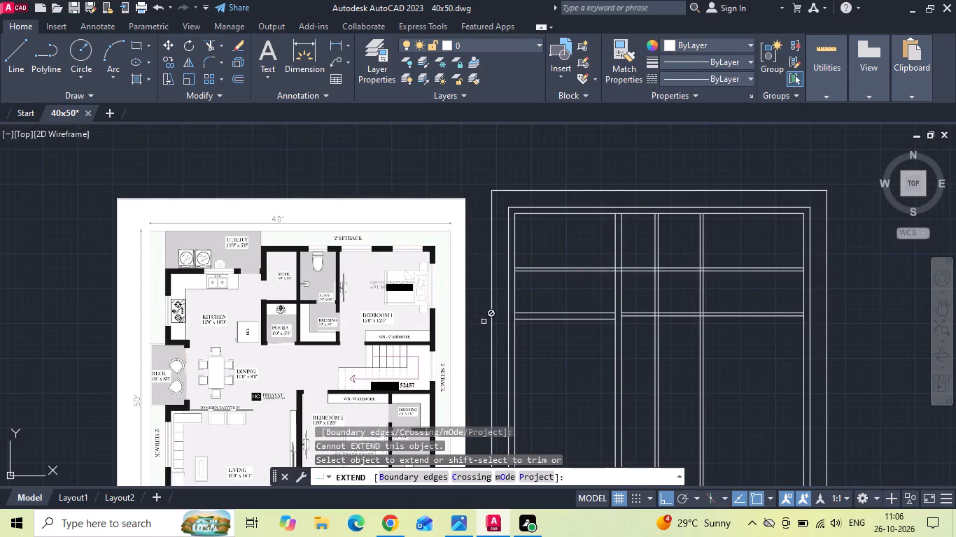
click(527, 318)
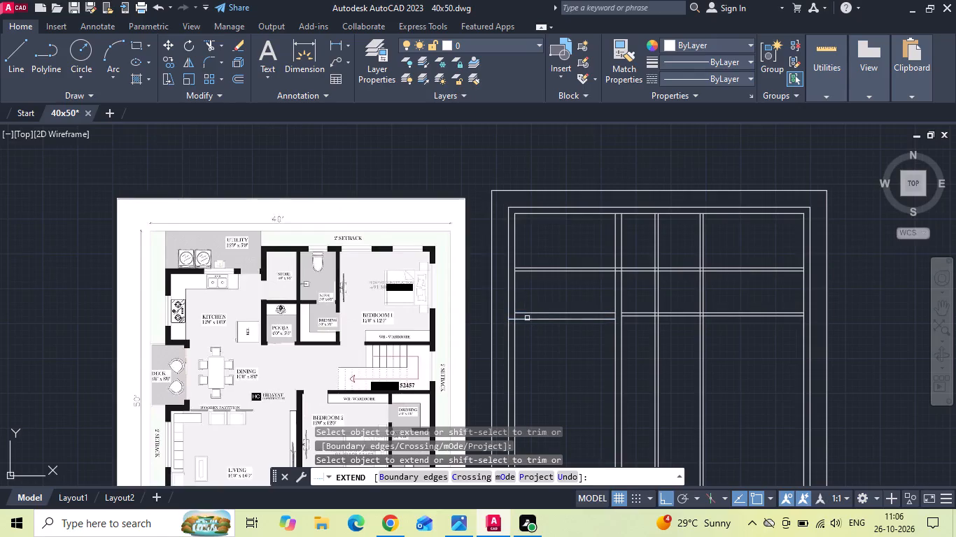
key(Escape)
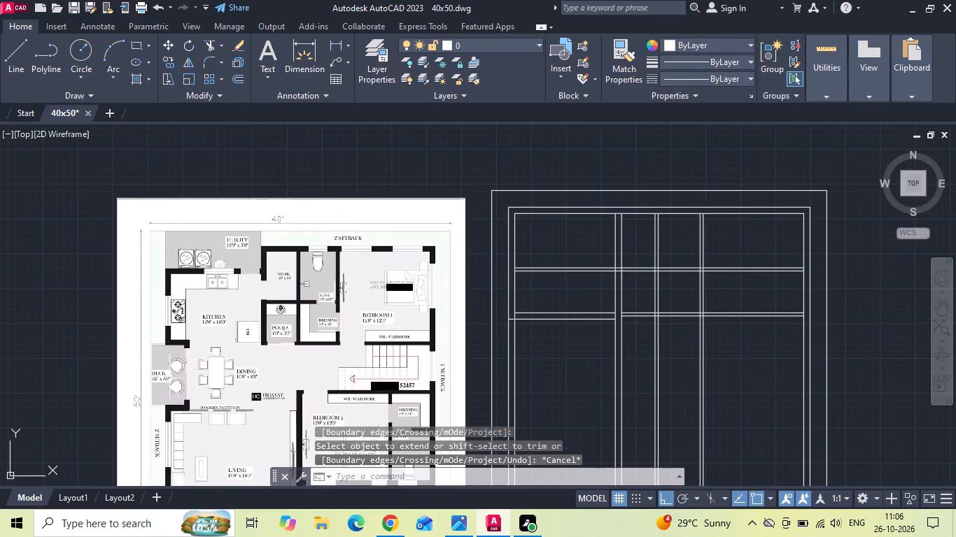
Copy both lines of the west outer wall 2'6" inward for the recessed wall beside the deck.
scroll(169, 378, up, 2)
scroll(183, 330, down, 2)
scroll(460, 352, up, 1)
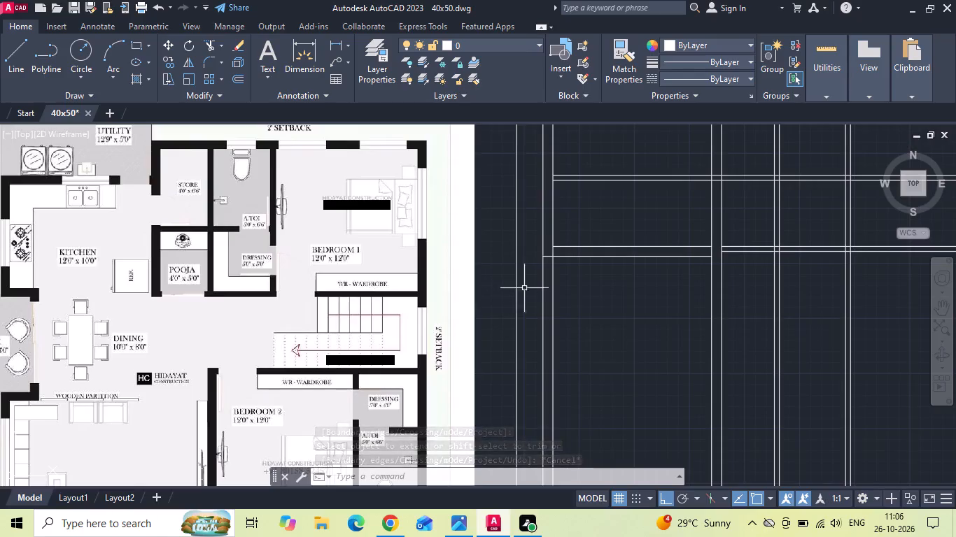
click(558, 306)
click(520, 334)
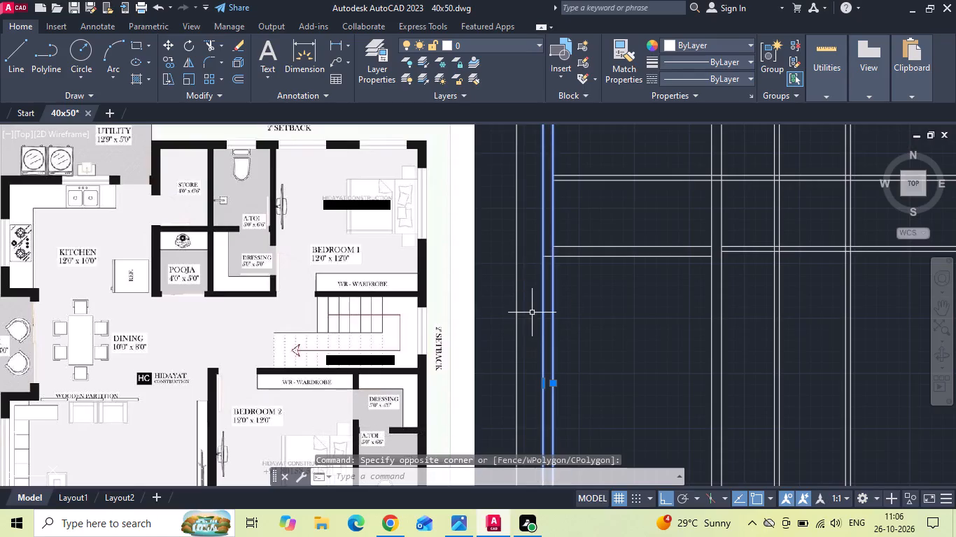
right_click(532, 313)
click(565, 295)
drag(592, 303, 615, 303)
text(2'6)
key(Return)
key(Escape)
Trim the original west wall lines south of the kitchen wall and the copied lines crossing the kitchen.
text(tr)
key(space)
click(562, 322)
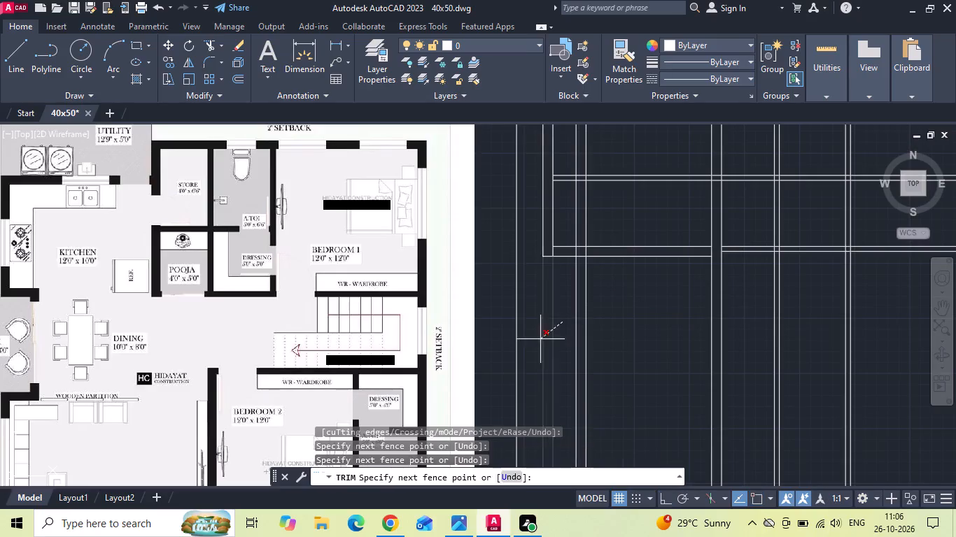
click(537, 341)
drag(565, 236, 608, 225)
key(Escape)
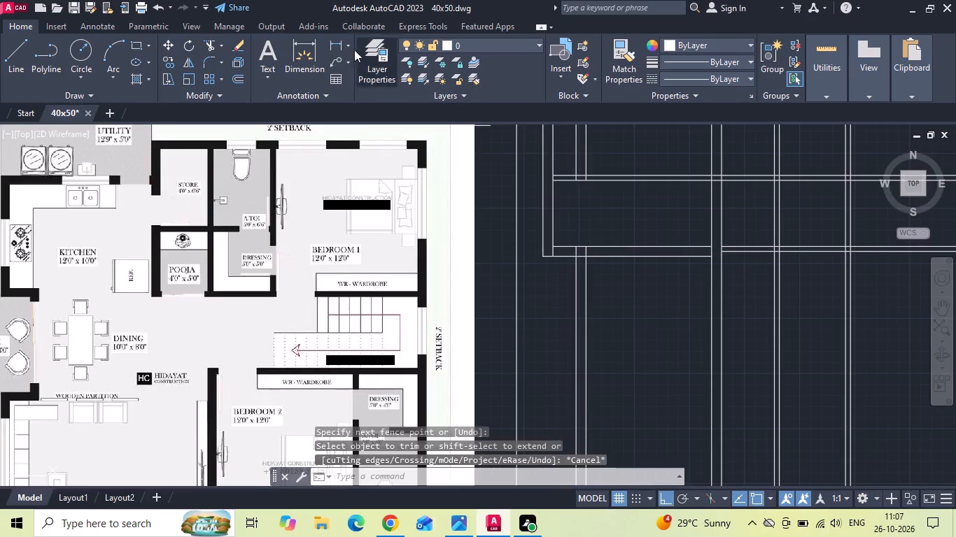
Measure the horizontal distance from the west plot boundary to the outer face of the recessed deck wall.
click(330, 41)
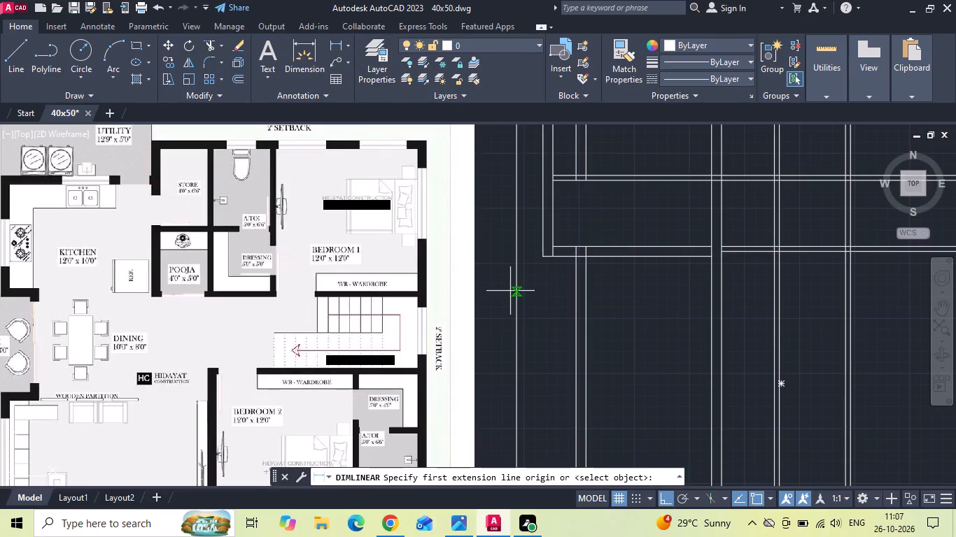
click(514, 282)
click(577, 287)
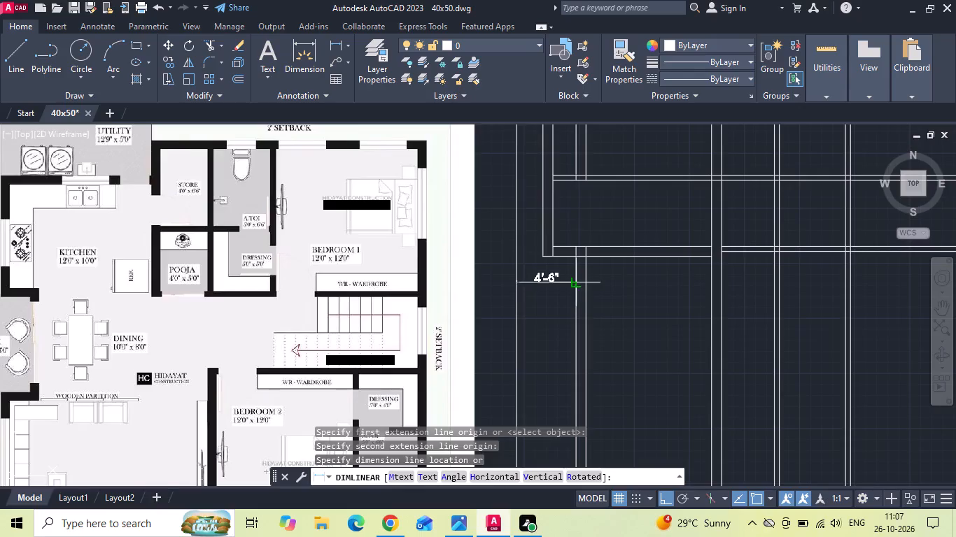
key(Escape)
Trim the recessed wall lines inside the kitchen's bottom wall and the piece of that wall's south line between them.
scroll(577, 287, down, 1)
text(tr)
key(space)
scroll(579, 264, up, 4)
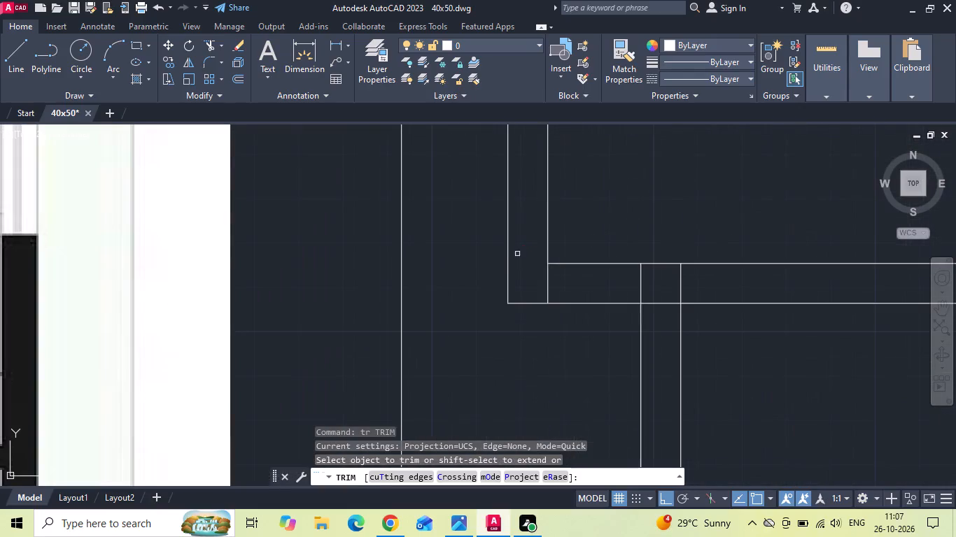
drag(532, 278, 677, 285)
click(680, 287)
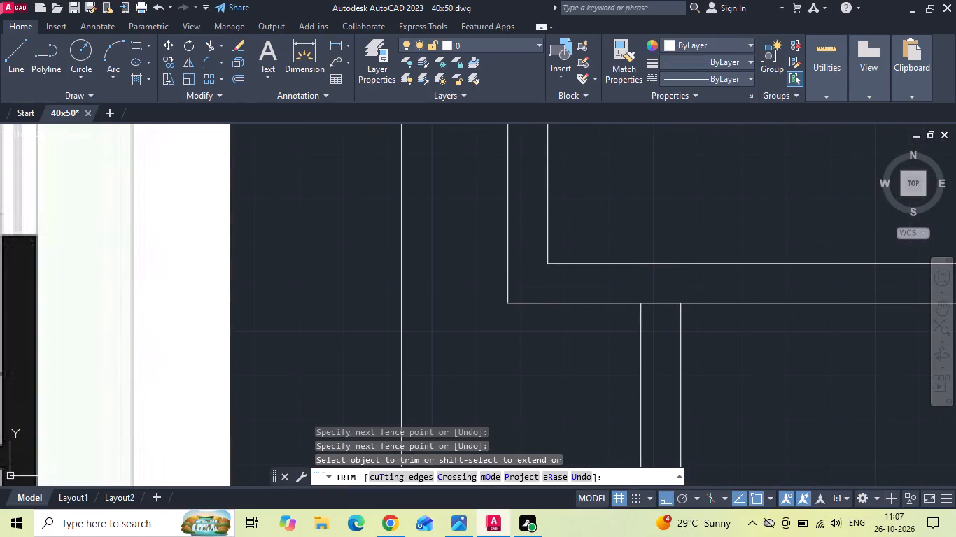
click(657, 301)
scroll(626, 346, down, 3)
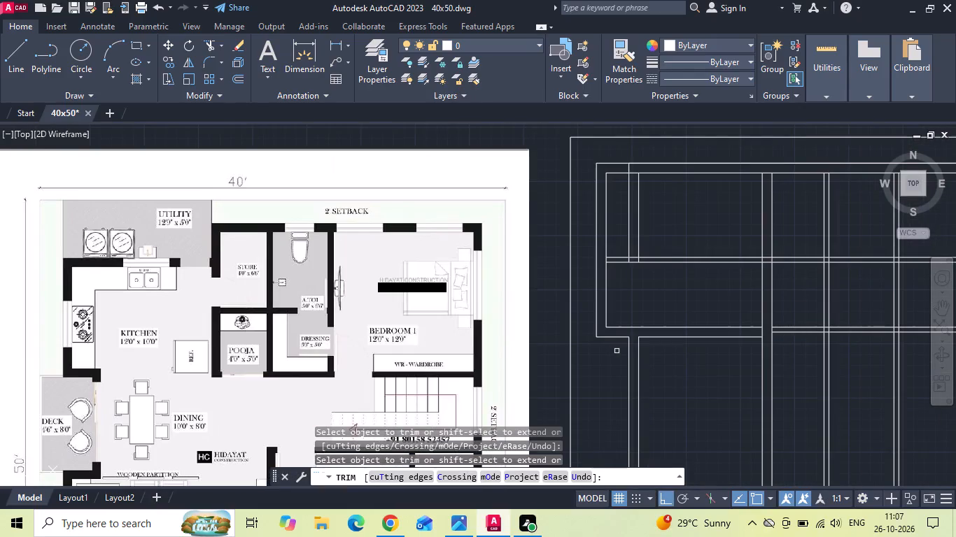
key(Escape)
Extend the inner line of the recessed deck wall north to the inner line of the kitchen's bottom wall.
text(ex)
key(space)
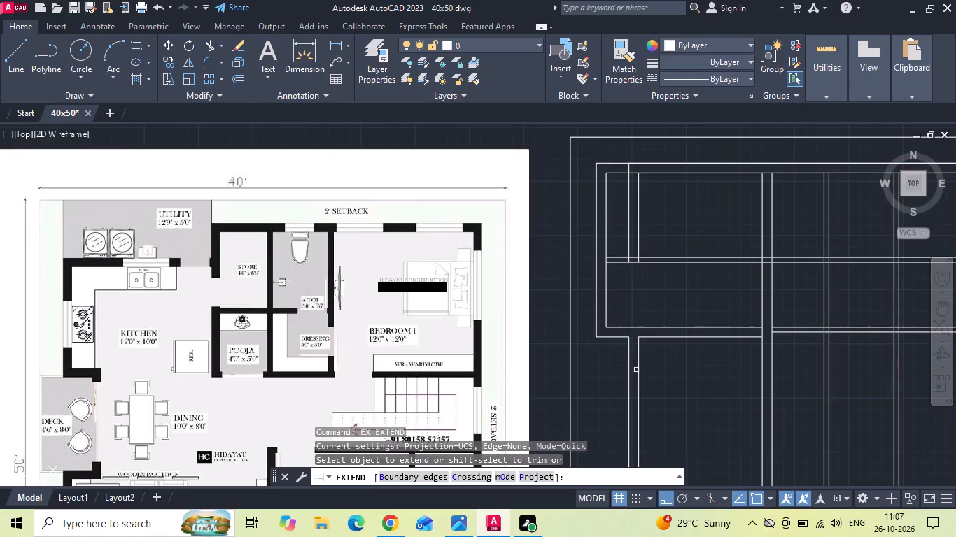
click(638, 373)
key(Escape)
Trim both lines of the kitchen's bottom wall east of the recessed deck wall.
key(t)
key(r)
key(space)
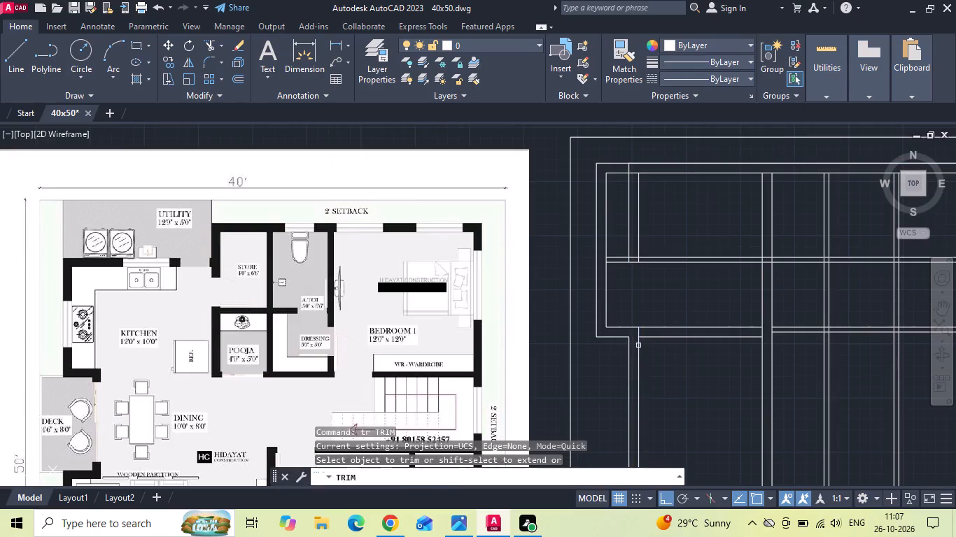
drag(670, 312, 670, 371)
key(Escape)
Delete the two leftover vertical lines of the copied west wall near the kitchen's north end.
click(647, 227)
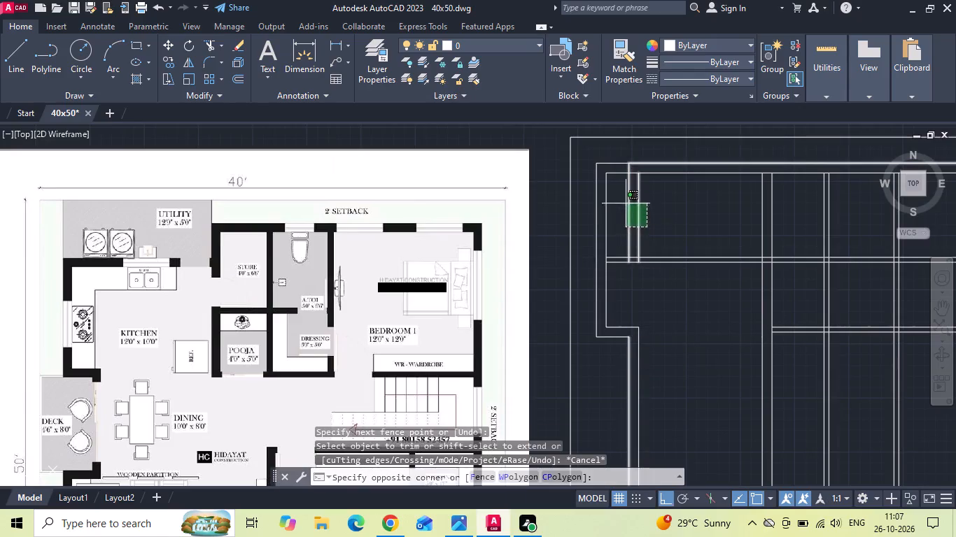
click(625, 203)
key(Delete)
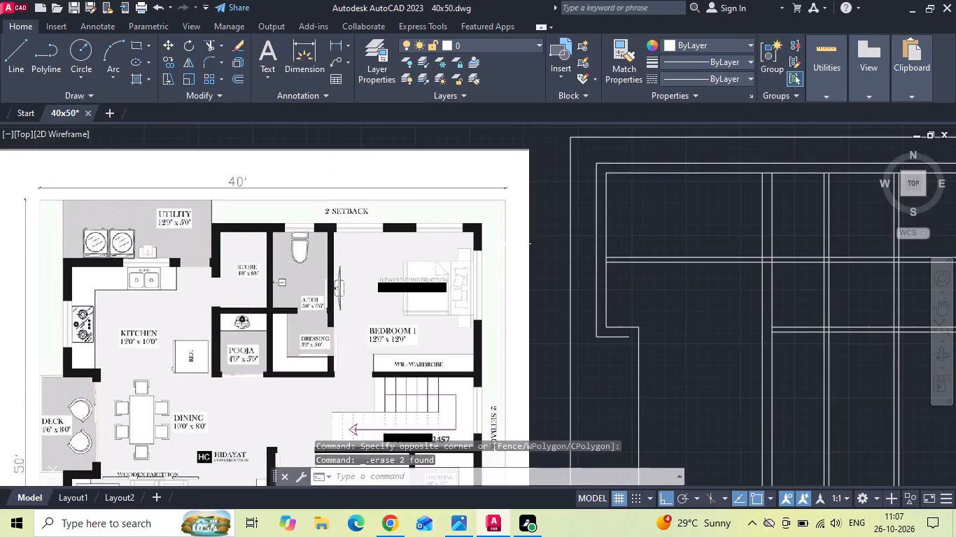
Explode the outer wall's outer outline into separate lines.
text(x)
key(space)
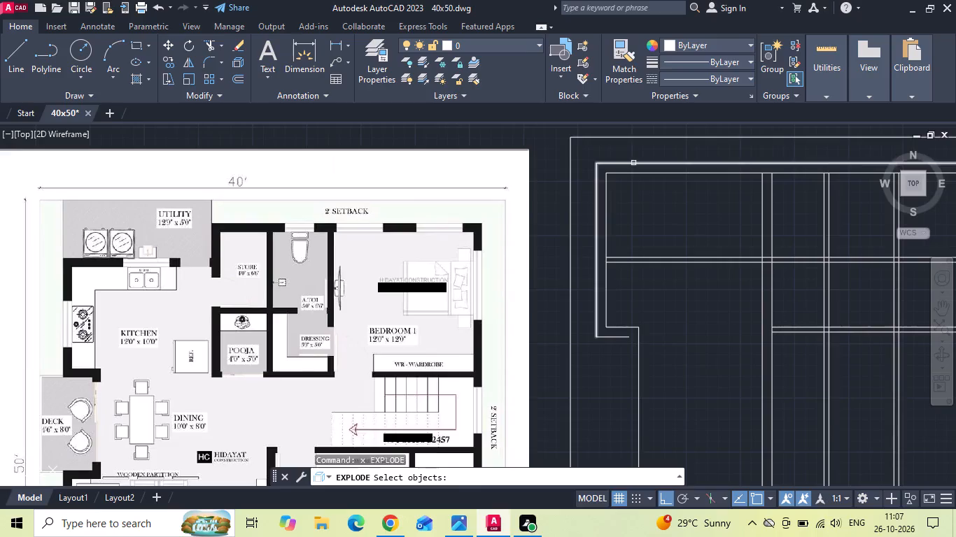
click(633, 163)
key(space)
scroll(602, 164, down, 2)
click(646, 163)
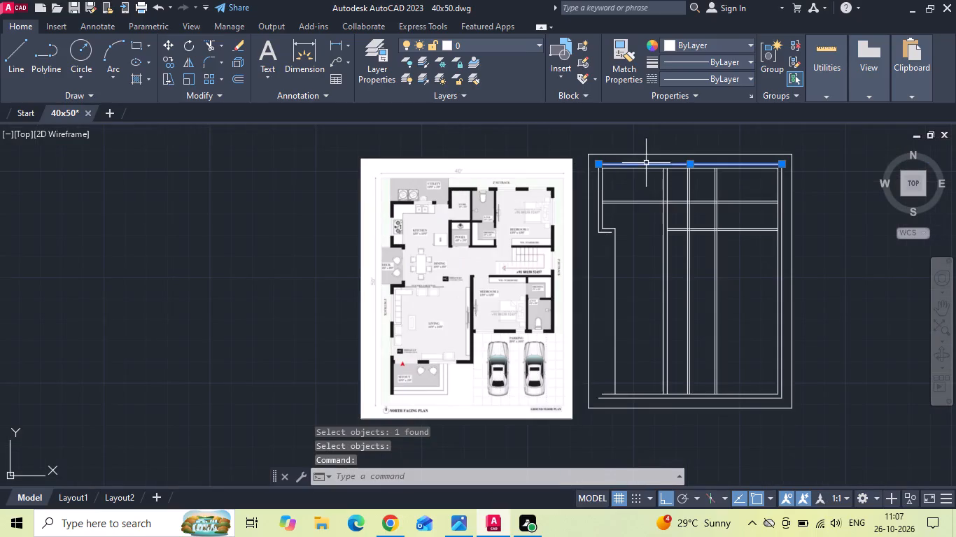
key(Escape)
Offset the inner line of the recessed deck wall 9" west to form its outer face.
scroll(639, 177, up, 1)
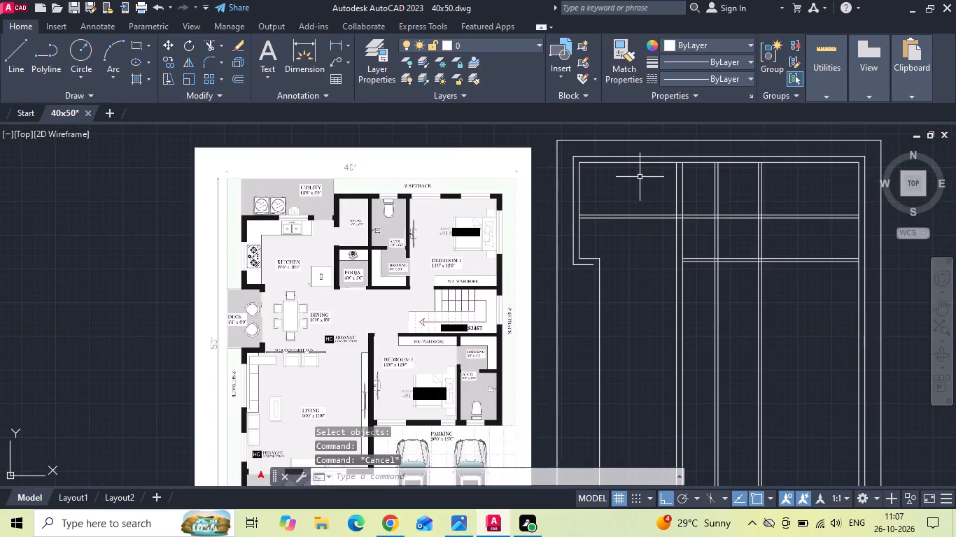
key(o)
key(space)
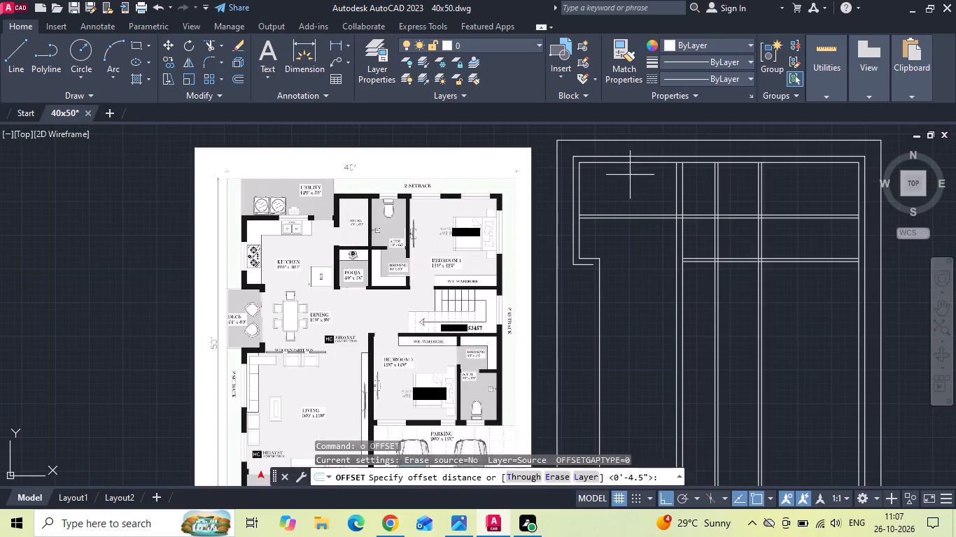
text(9)
key(space)
click(598, 296)
click(580, 300)
key(Escape)
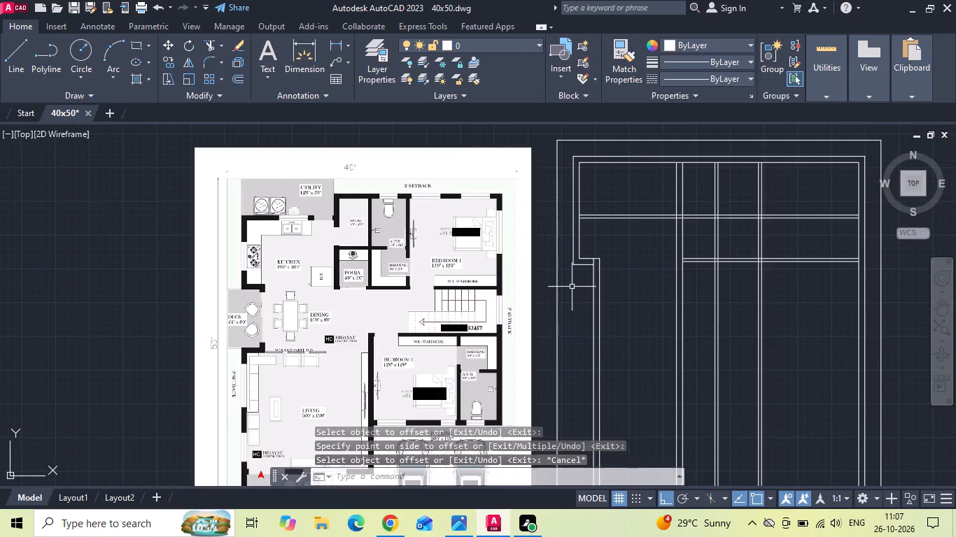
Trim the recessed wall's outer line where it runs inside the kitchen's bottom wall.
key(t)
key(r)
key(space)
key(space)
scroll(602, 238, up, 2)
click(579, 293)
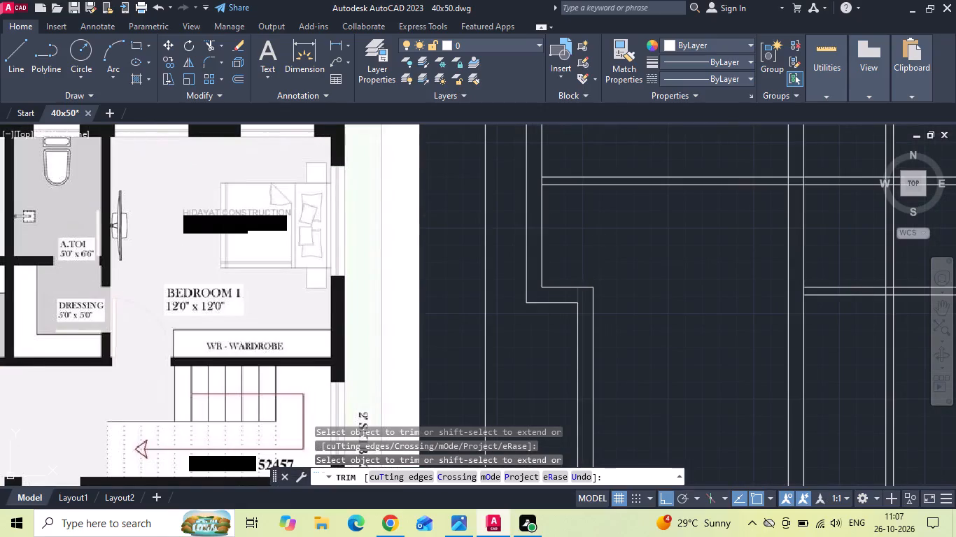
scroll(625, 294, down, 1)
key(Escape)
Trim the store's bottom wall lines crossing the kitchen west of the kitchen's east wall.
key(t)
key(r)
key(space)
drag(680, 241, 672, 197)
middle_drag(670, 229, 533, 236)
scroll(619, 270, down, 1)
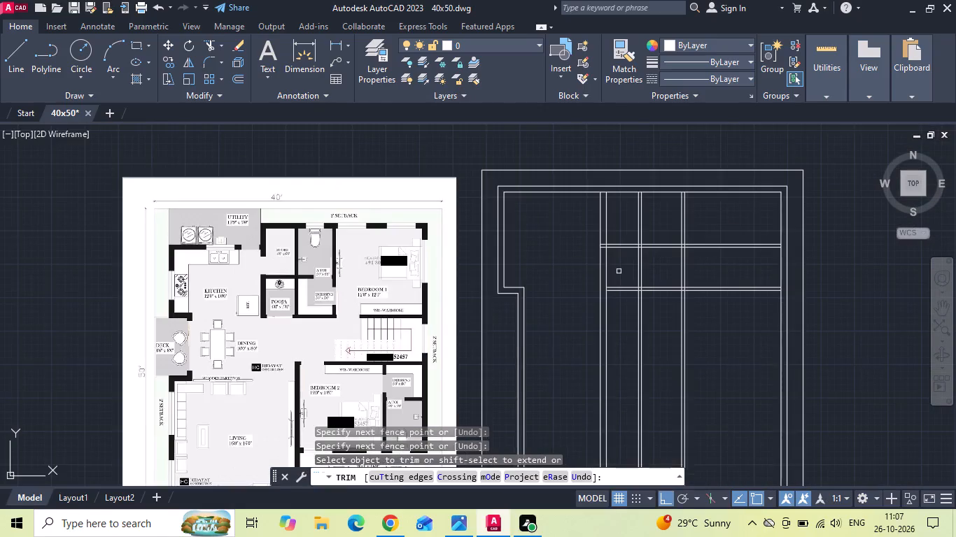
key(Escape)
Offset the inner line of the kitchen's bottom wall 10' north for the kitchen's top wall.
scroll(275, 309, up, 2)
text(o 10')
key(Return)
scroll(263, 310, down, 2)
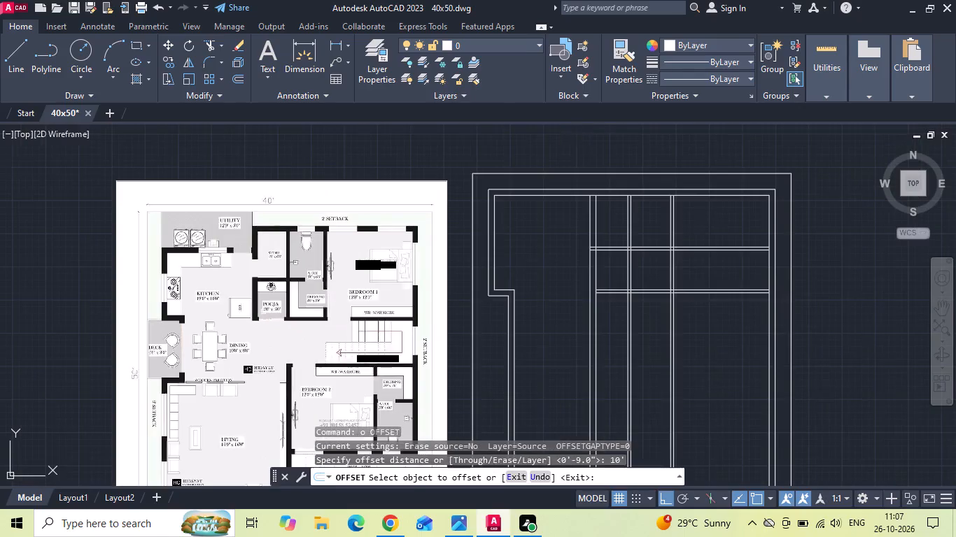
scroll(419, 294, up, 1)
click(554, 289)
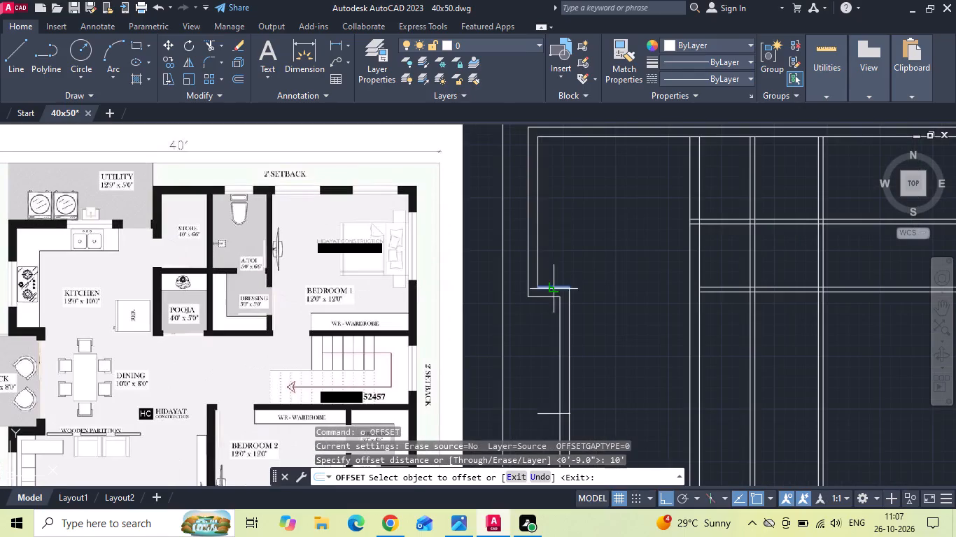
click(564, 252)
middle_drag(564, 263, 542, 302)
key(Escape)
Offset the new kitchen top wall line 9" further north to give that wall its thickness.
text(o)
key(space)
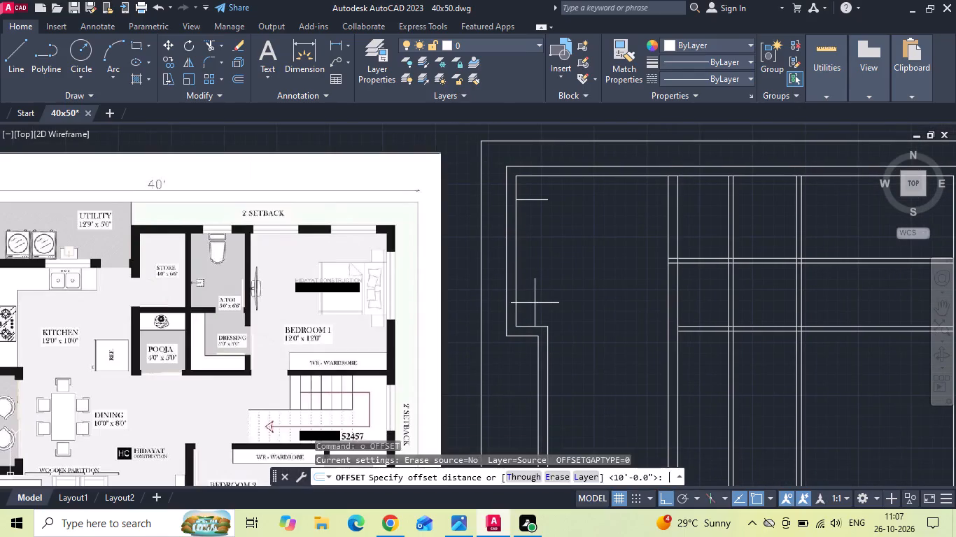
text(9)
key(space)
click(526, 201)
click(526, 186)
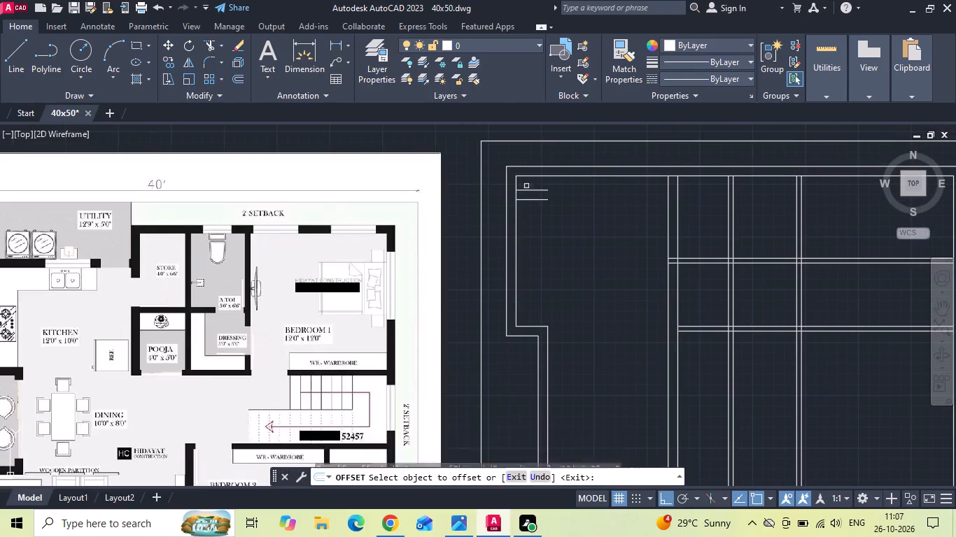
key(Escape)
Extend the kitchen's top wall lines east to the store wall and the north one west to the outer wall's outer face.
text(ex)
key(space)
click(530, 189)
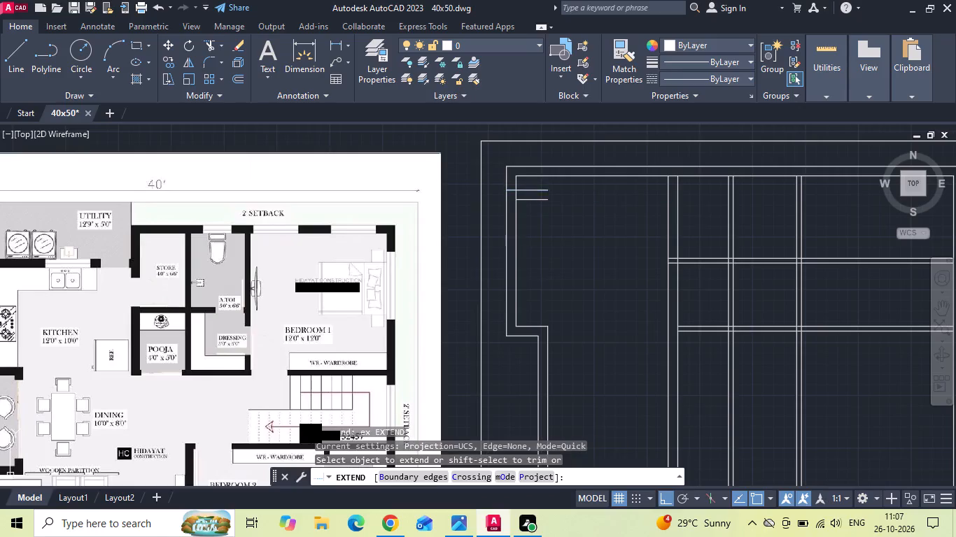
drag(537, 189, 537, 203)
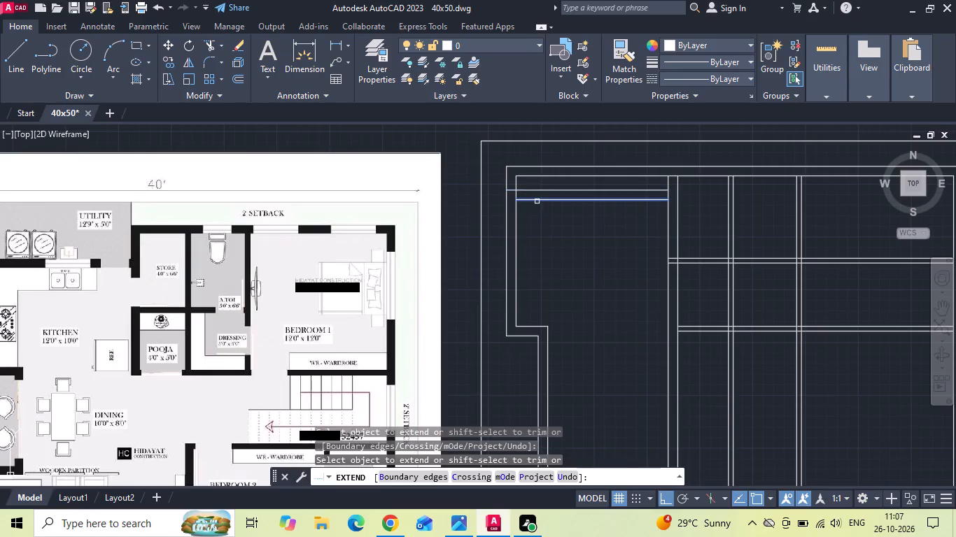
click(537, 201)
Extend the west line of the store wall north to the outer face of the north outer wall.
scroll(663, 181, up, 1)
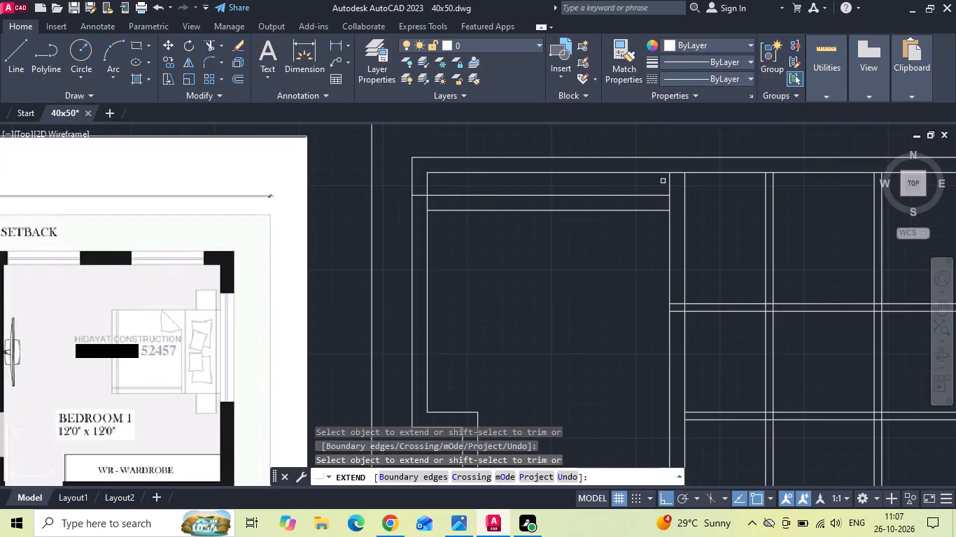
click(668, 185)
key(Escape)
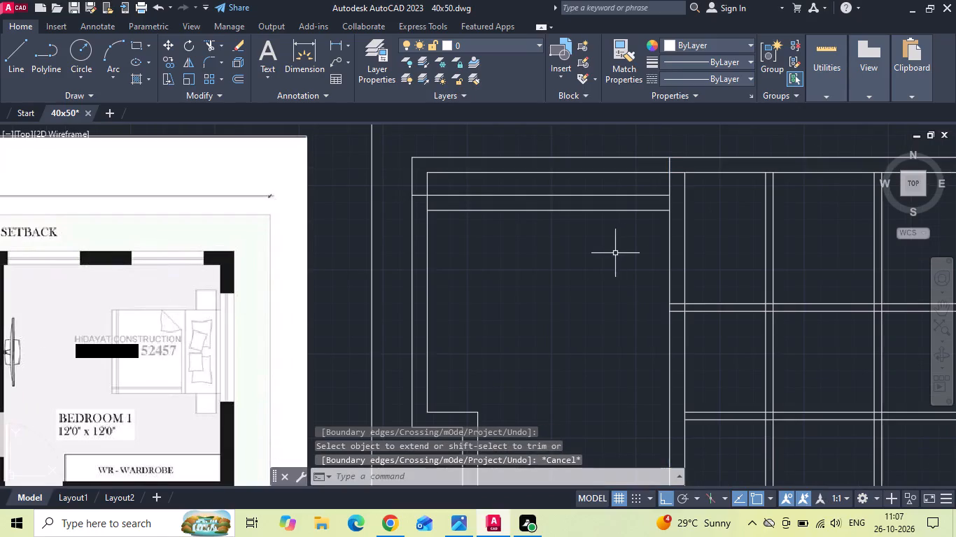
Trim the north and west outer wall lines around the utility area, outside the kitchen's top wall and the store wall.
key(t)
key(r)
key(space)
key(space)
drag(616, 174, 610, 188)
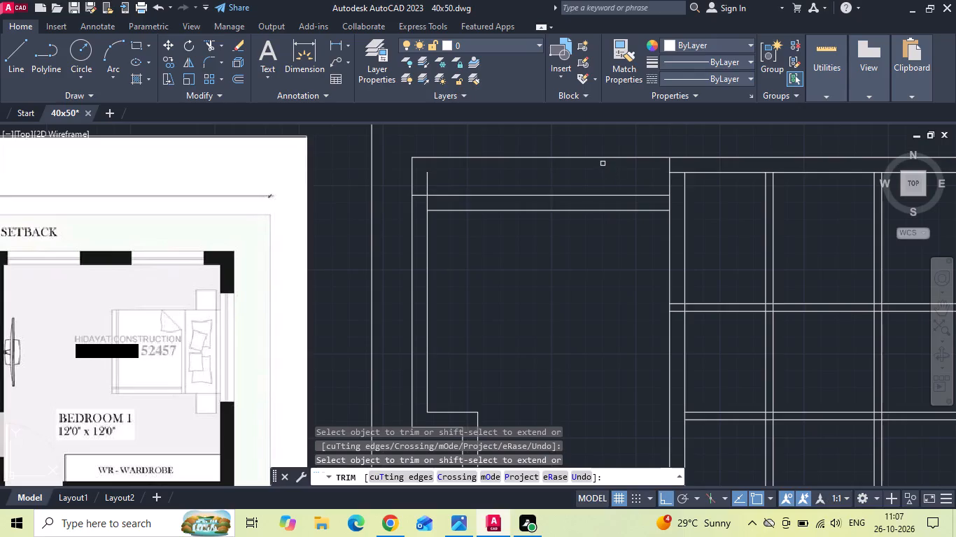
click(604, 155)
click(383, 189)
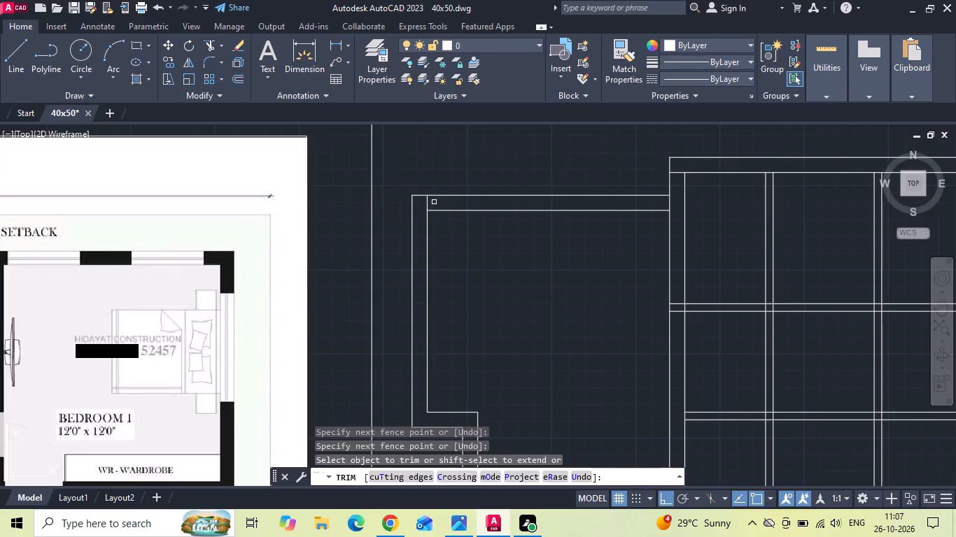
Trim the leftover line pieces at the kitchen's northwest corner, the store's northwest corner and the kitchen-store wall junction.
click(425, 205)
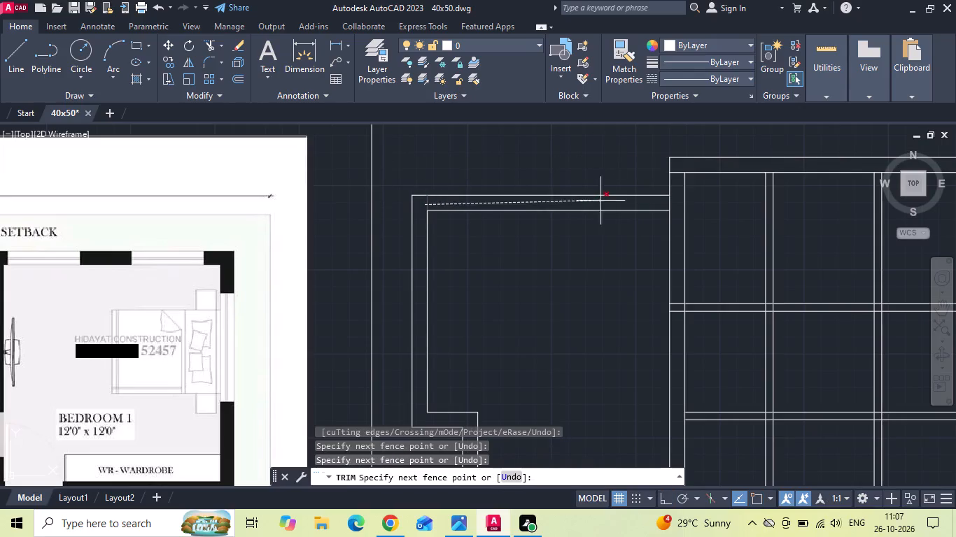
click(670, 206)
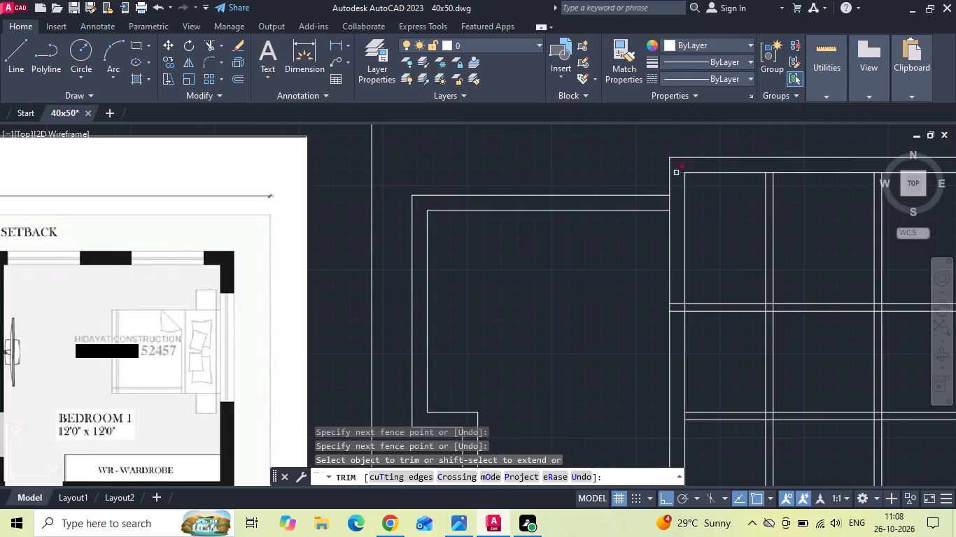
click(676, 173)
click(669, 199)
scroll(628, 253, down, 1)
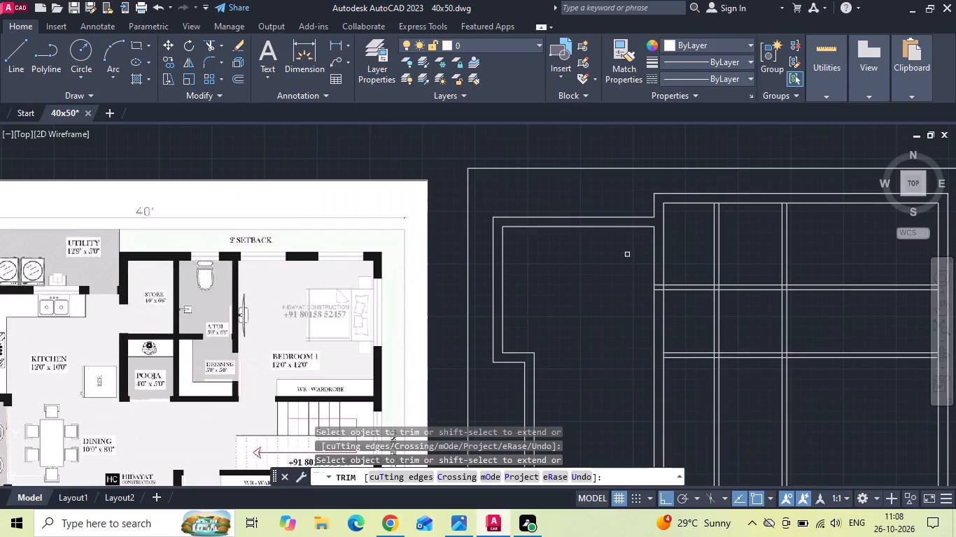
scroll(689, 280, up, 2)
scroll(510, 295, down, 2)
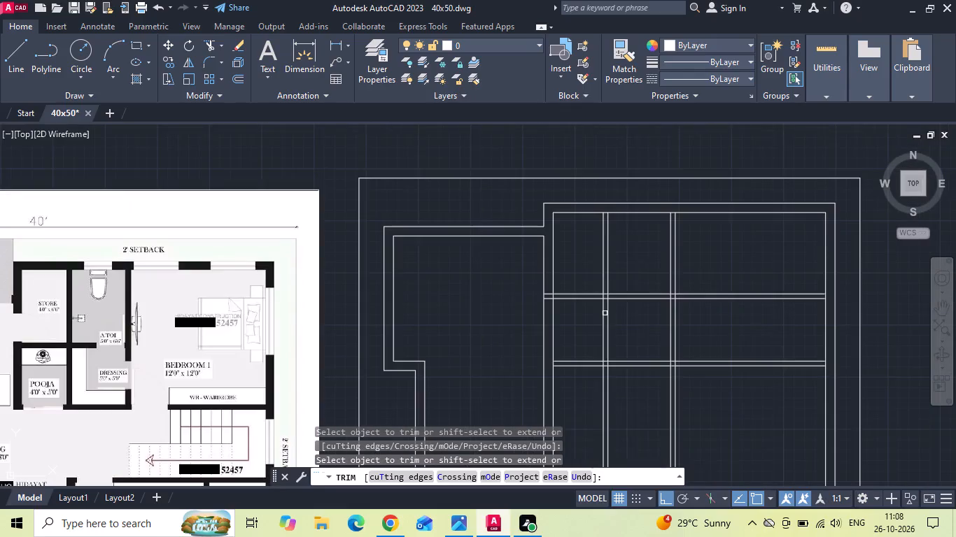
middle_drag(605, 324, 610, 293)
key(Escape)
Extend the south line of the wall below the pooja and dressing rooms west to the kitchen-side face of the store wall.
text(ex)
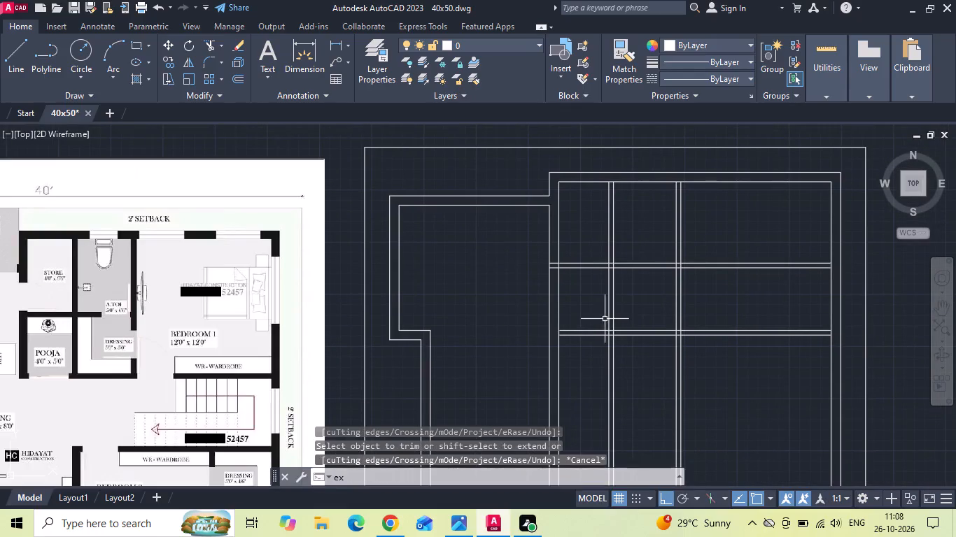
key(space)
click(570, 337)
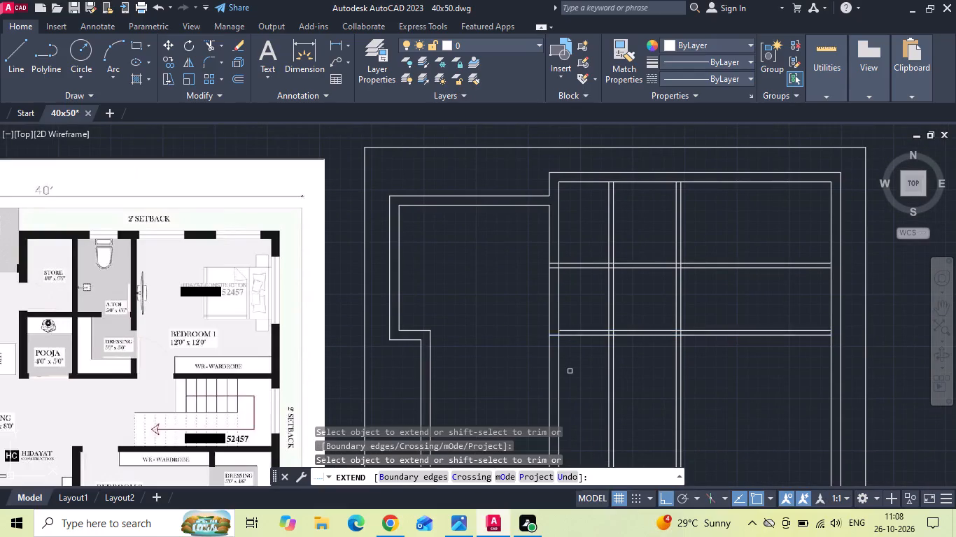
key(Escape)
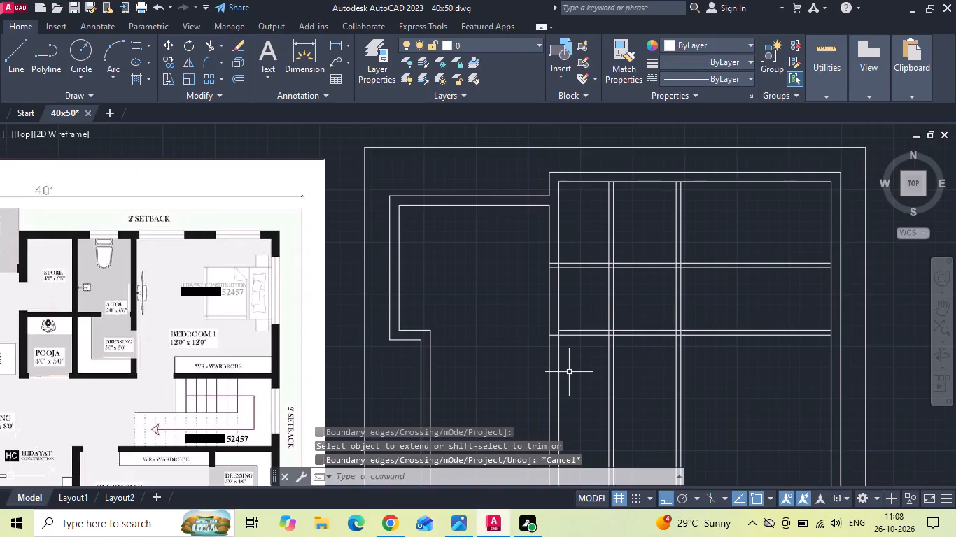
Trim the vertical wall lines south of the pooja and dressing rooms and the toilet's bottom wall lines crossing bedroom 1.
key(t)
key(r)
key(space)
key(space)
drag(505, 374, 701, 363)
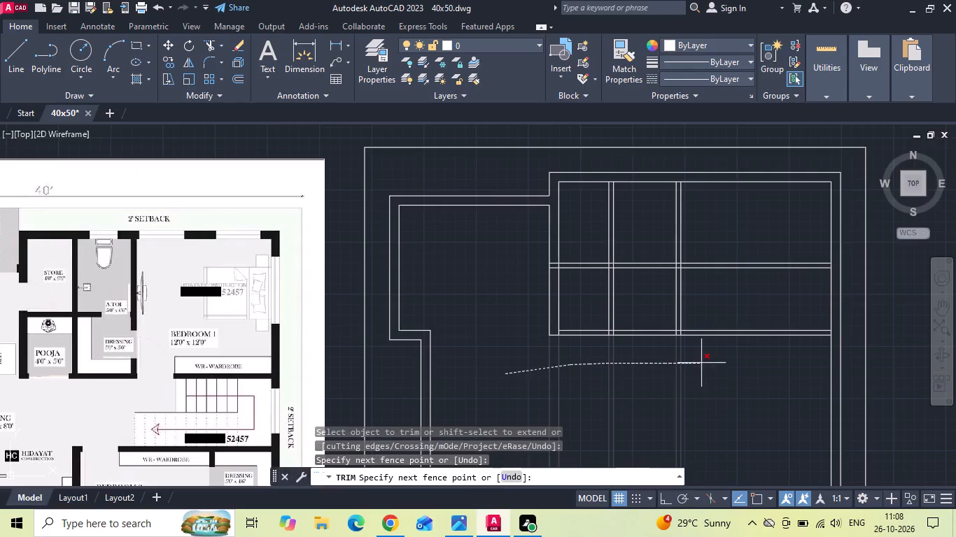
drag(701, 363, 703, 363)
drag(726, 287, 726, 248)
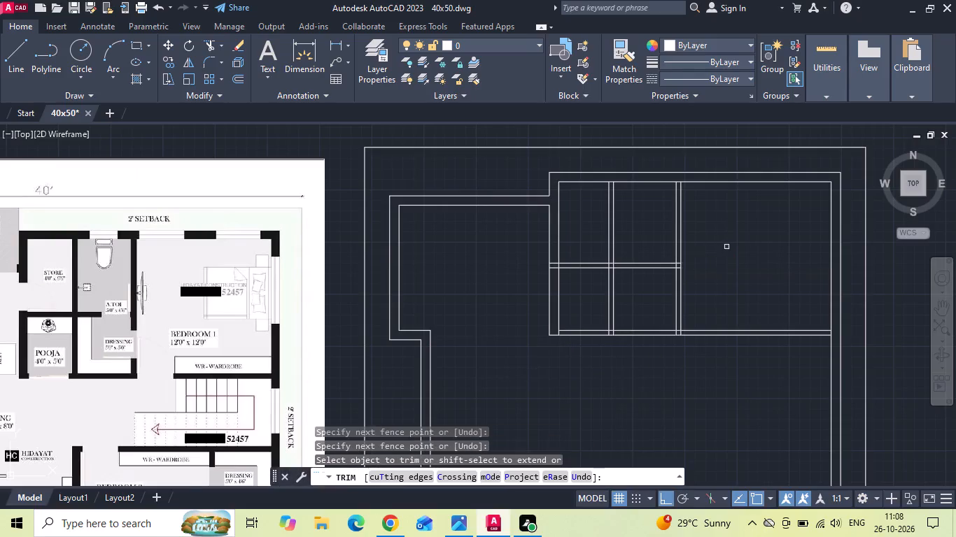
Offset the south line of the deck's north wall 8' south.
scroll(726, 247, down, 1)
middle_drag(624, 366, 626, 297)
key(Escape)
scroll(180, 294, up, 2)
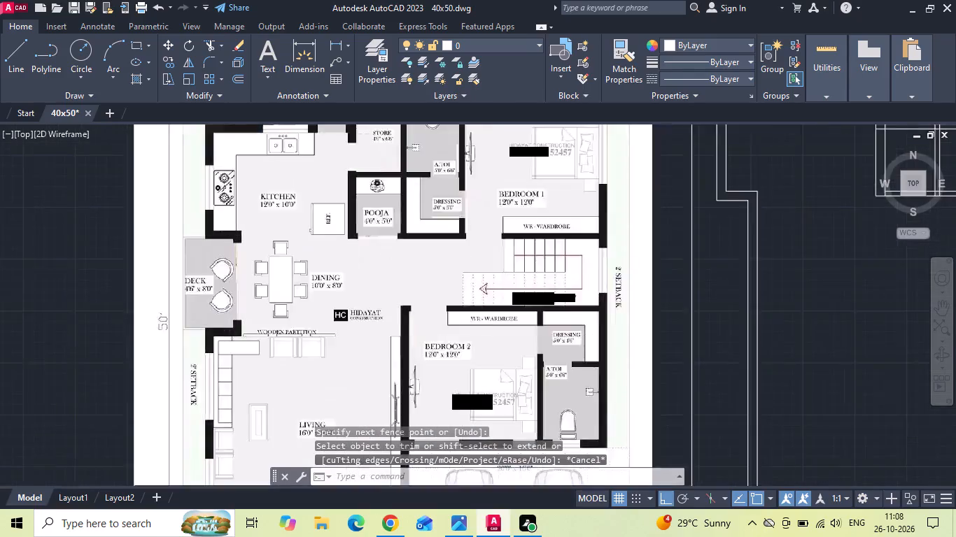
text(o)
key(space)
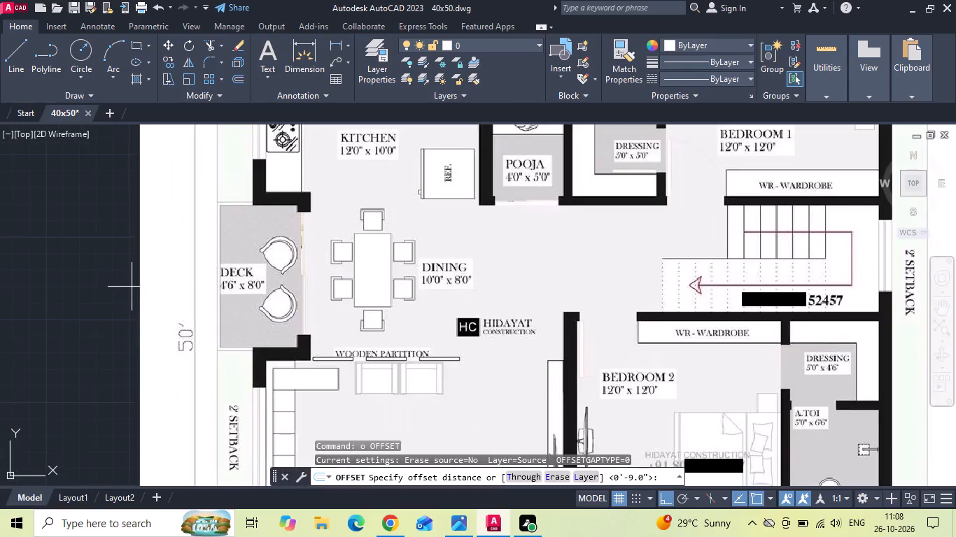
text(8')
key(Return)
scroll(199, 262, down, 1)
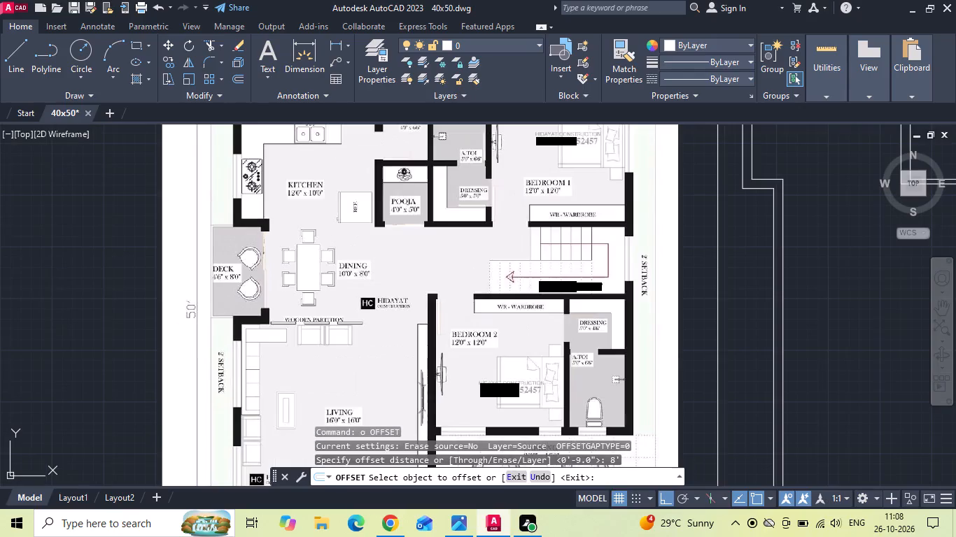
middle_drag(566, 252, 505, 246)
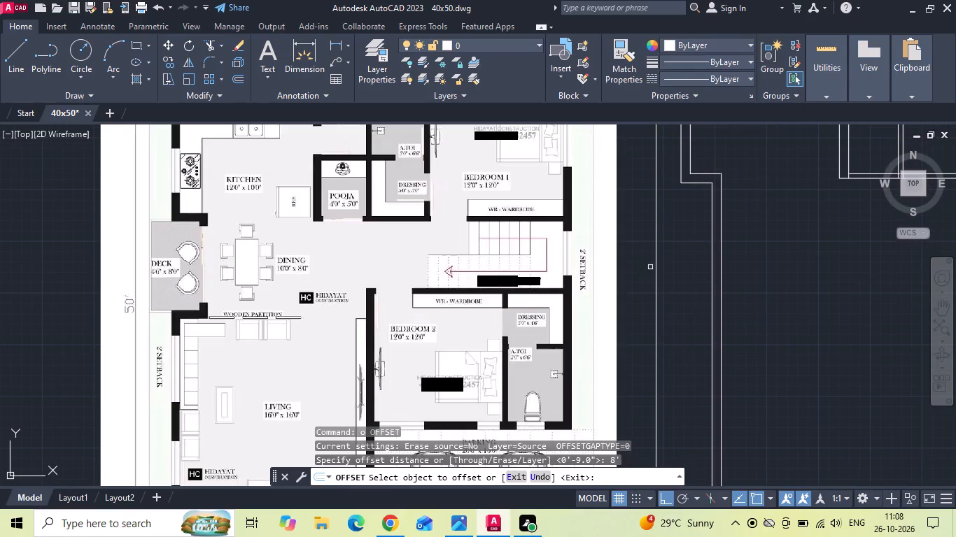
click(698, 182)
click(708, 280)
key(Escape)
Offset the new deck line 9" south to give the deck's south wall its thickness.
text(o)
key(space)
key(9)
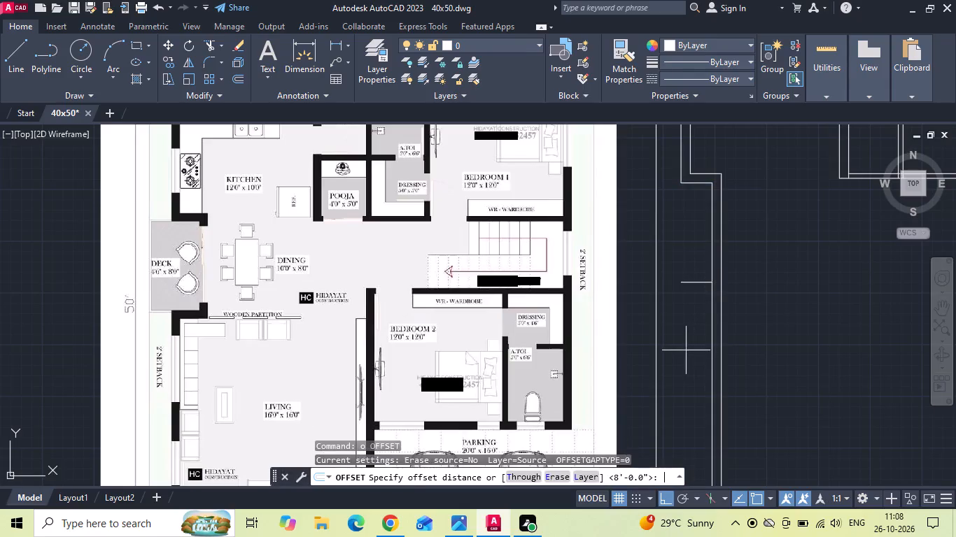
key(space)
drag(694, 283, 694, 296)
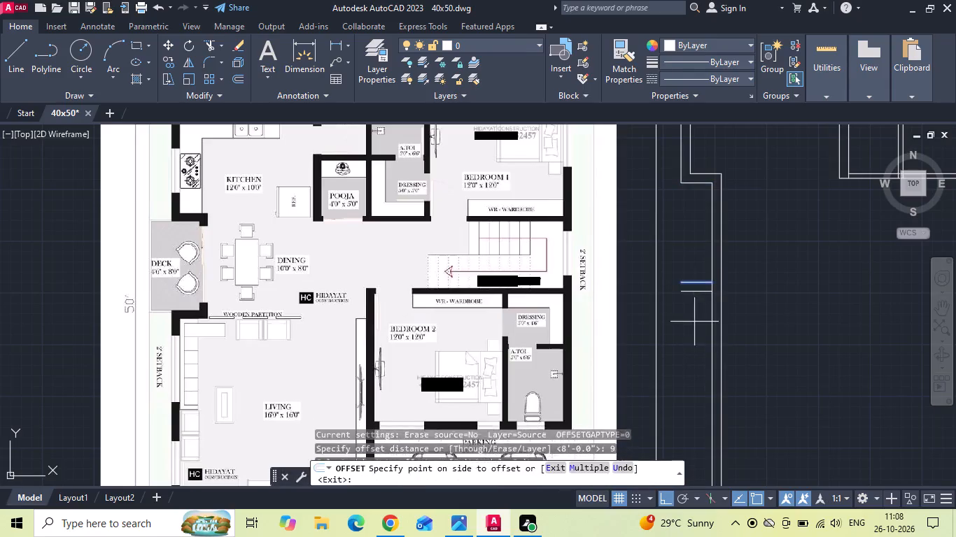
click(694, 322)
key(Escape)
Extend both west outer wall lines from the kitchen south past the deck to the plan's south wall.
text(ex)
key(space)
key(space)
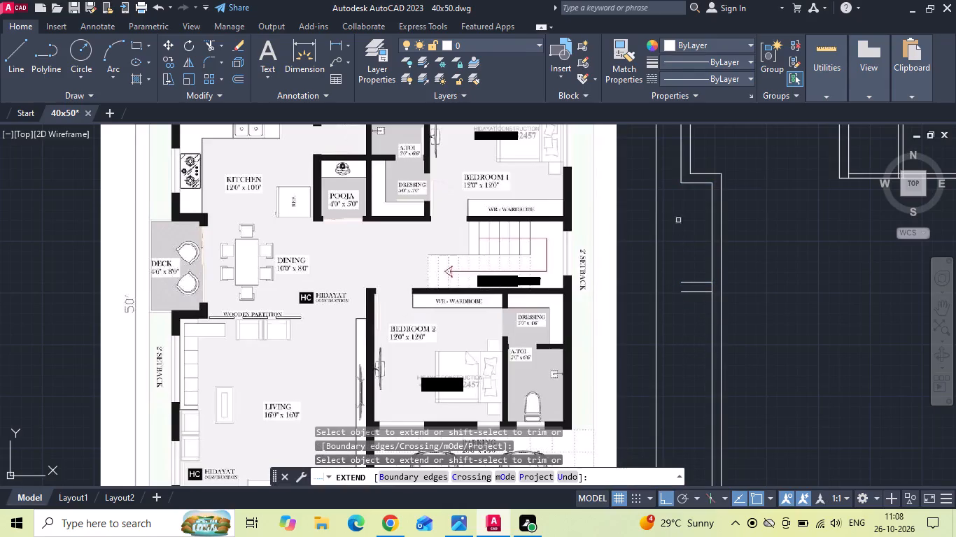
scroll(680, 186, down, 1)
click(680, 178)
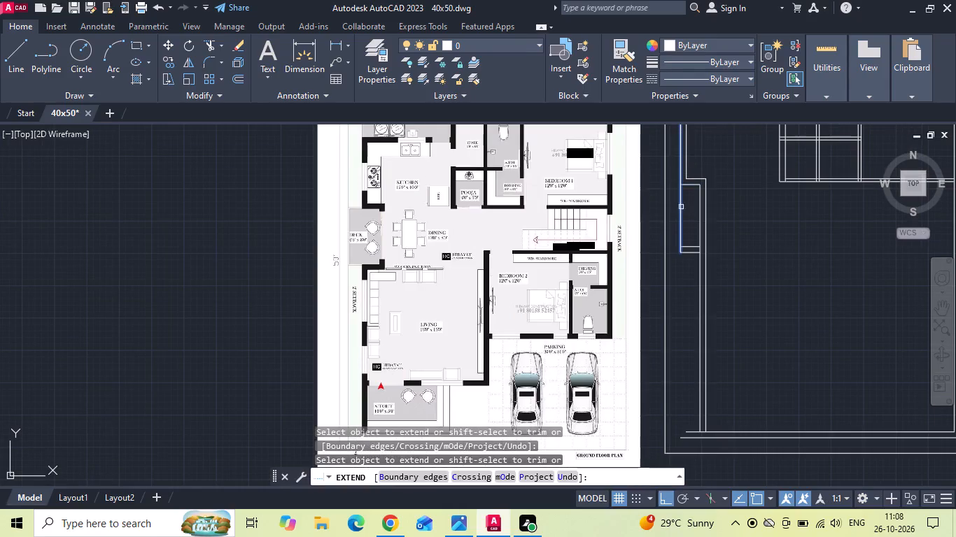
click(681, 222)
click(682, 232)
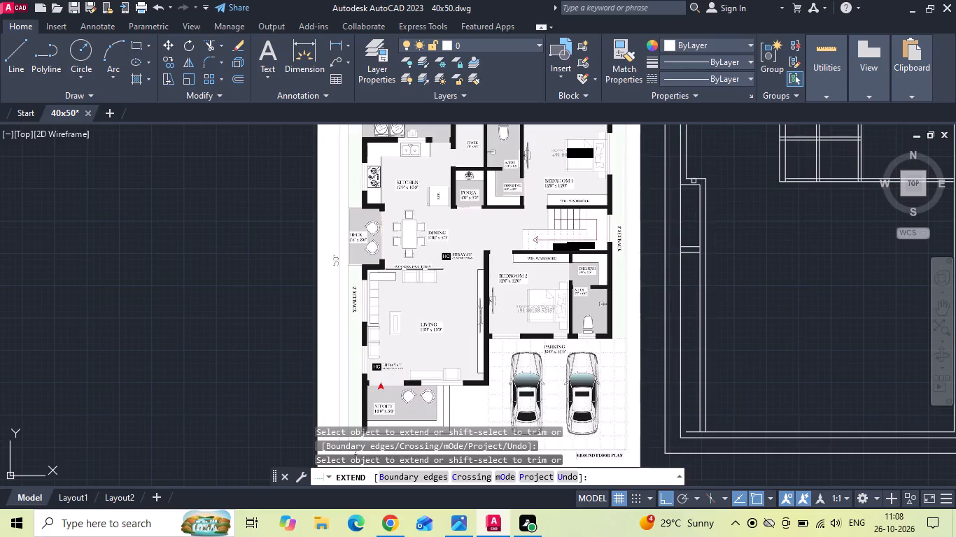
click(685, 161)
click(685, 163)
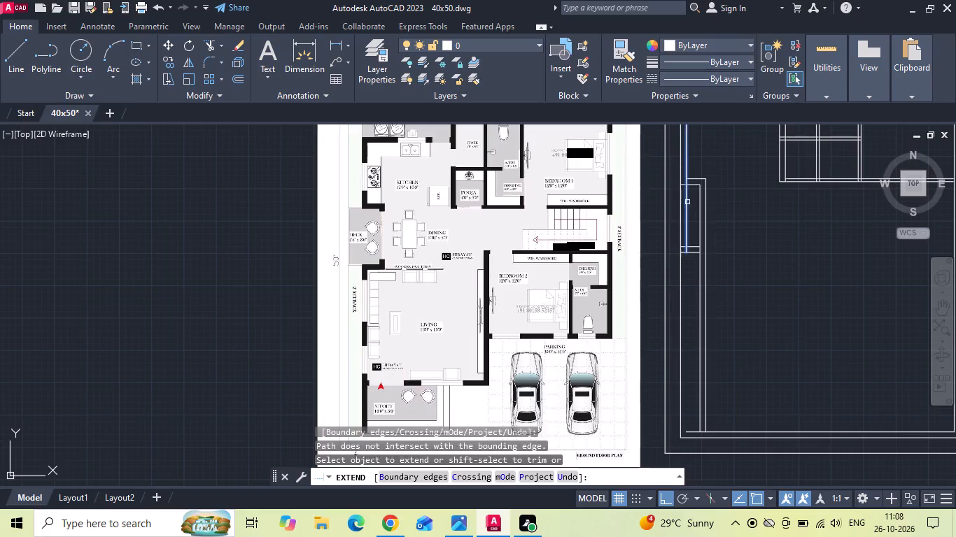
click(686, 214)
click(686, 222)
key(Escape)
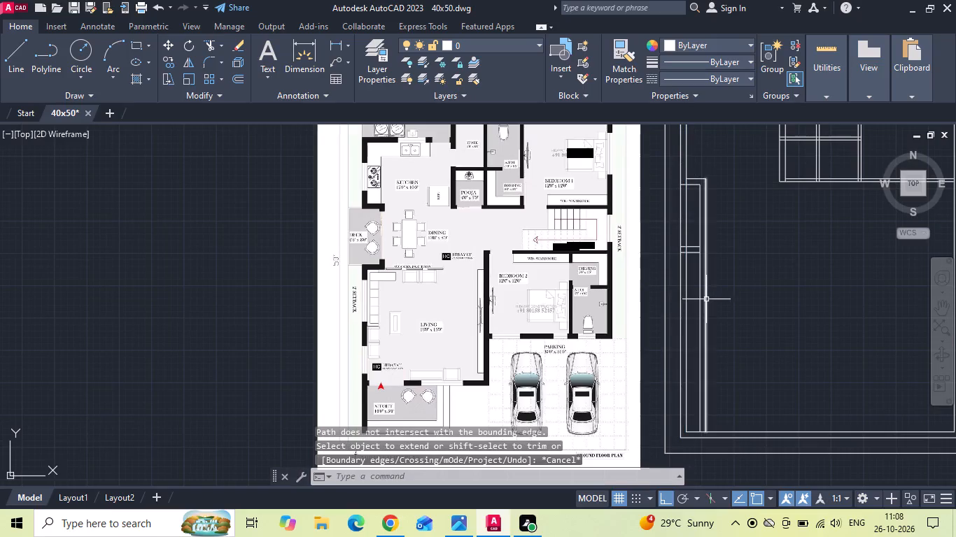
Extend the lower line of the deck's south wall east to the deck's east wall face.
text(ex)
key(space)
key(space)
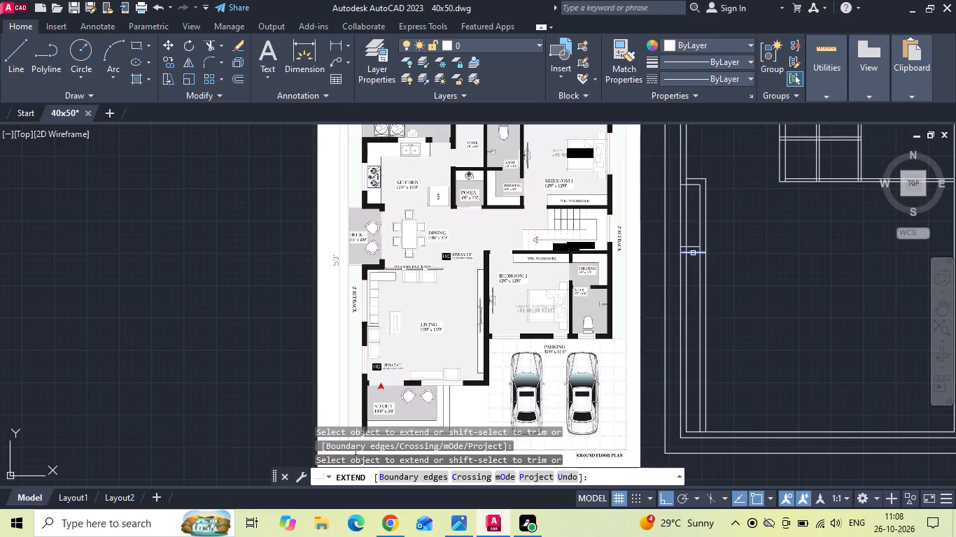
click(693, 252)
key(Escape)
Trim the deck's east wall lines south of the deck and the west wall lines crossing the deck opening.
key(t)
text(r)
key(space)
click(700, 308)
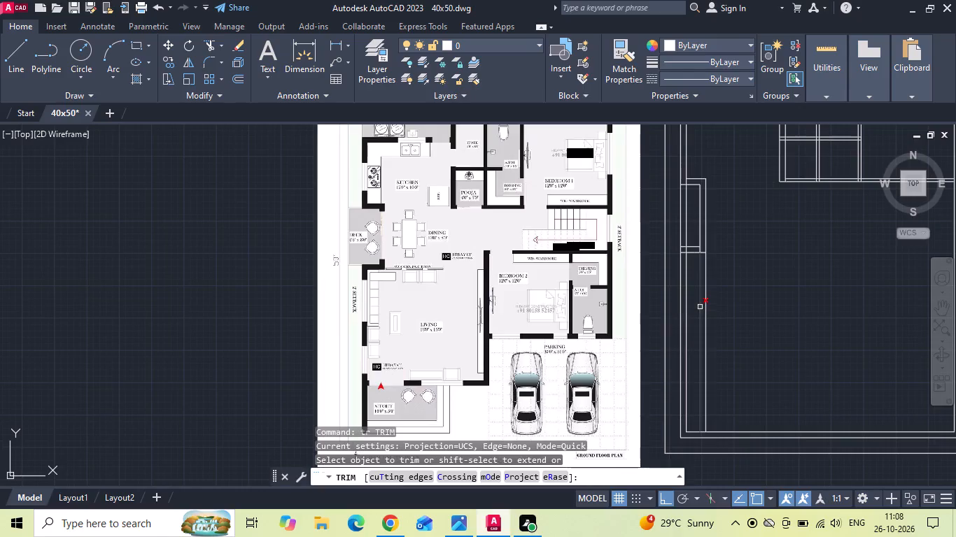
click(708, 295)
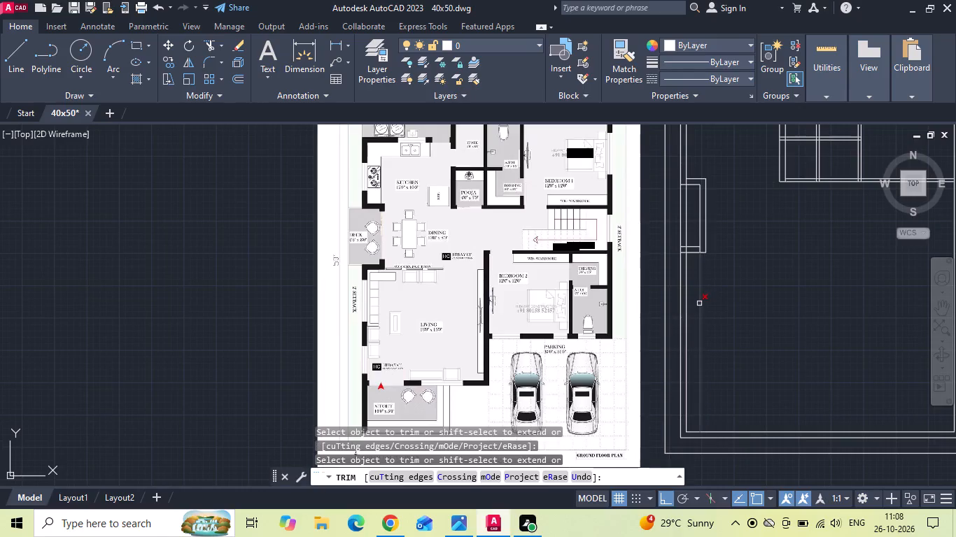
click(699, 303)
click(668, 227)
click(691, 210)
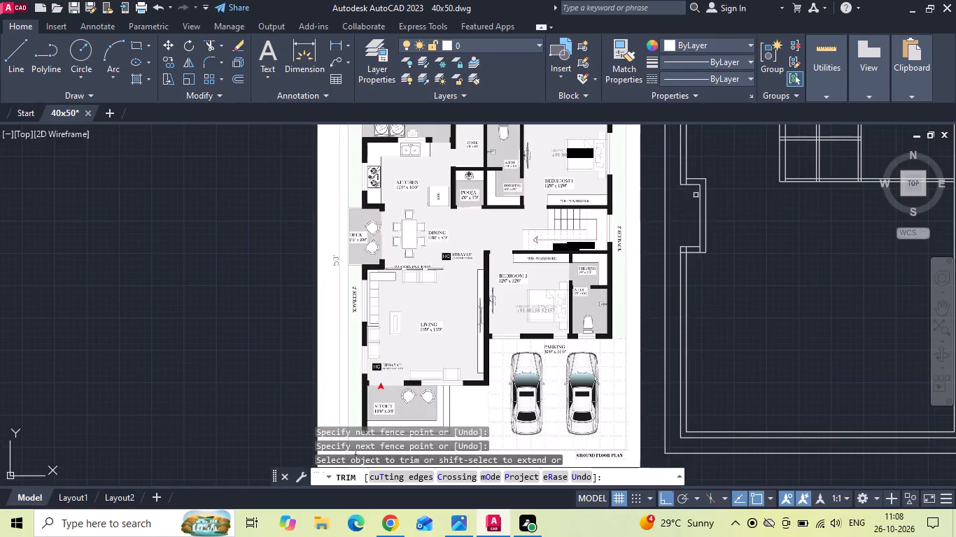
Trim the leftover line pieces at the deck's northwest, southwest and southeast wall corners.
scroll(696, 185, up, 2)
click(665, 178)
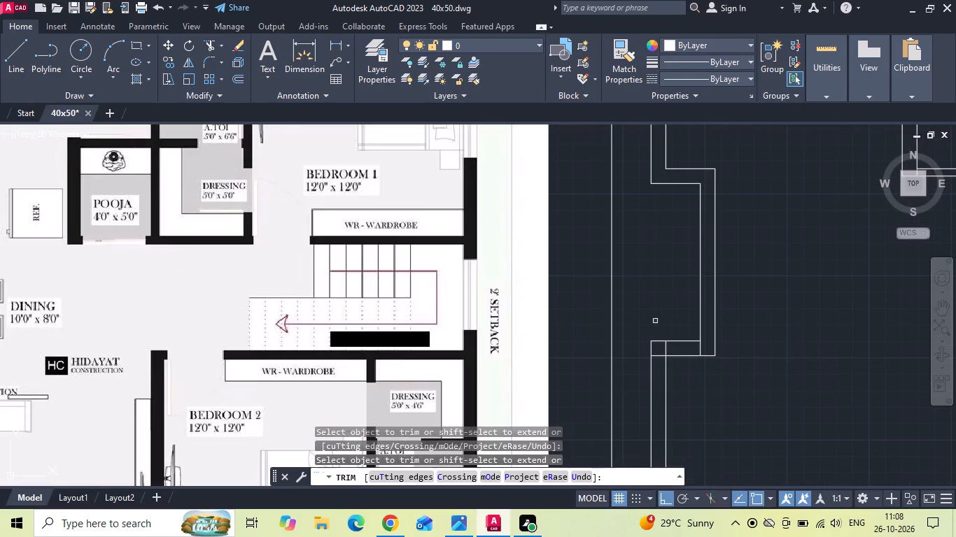
click(663, 358)
click(666, 349)
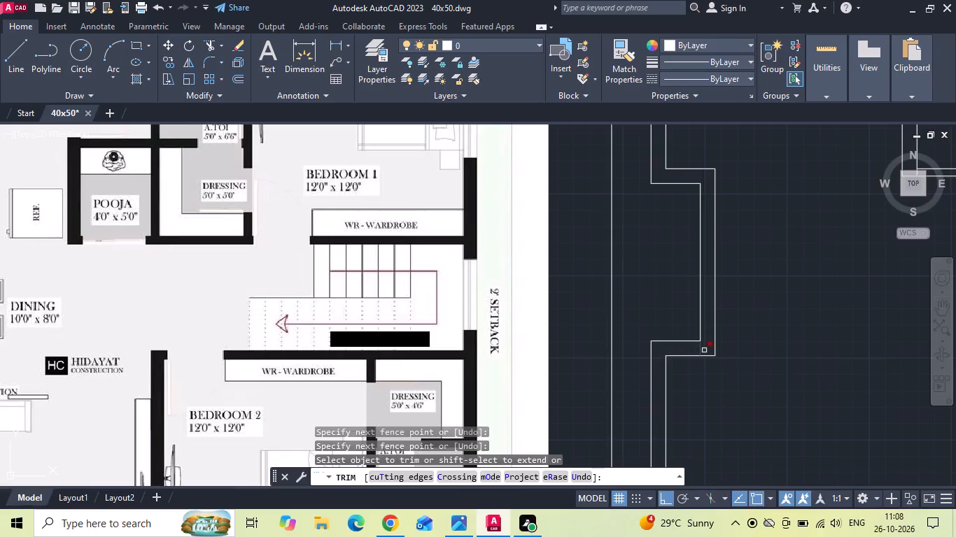
click(697, 352)
click(703, 349)
key(Escape)
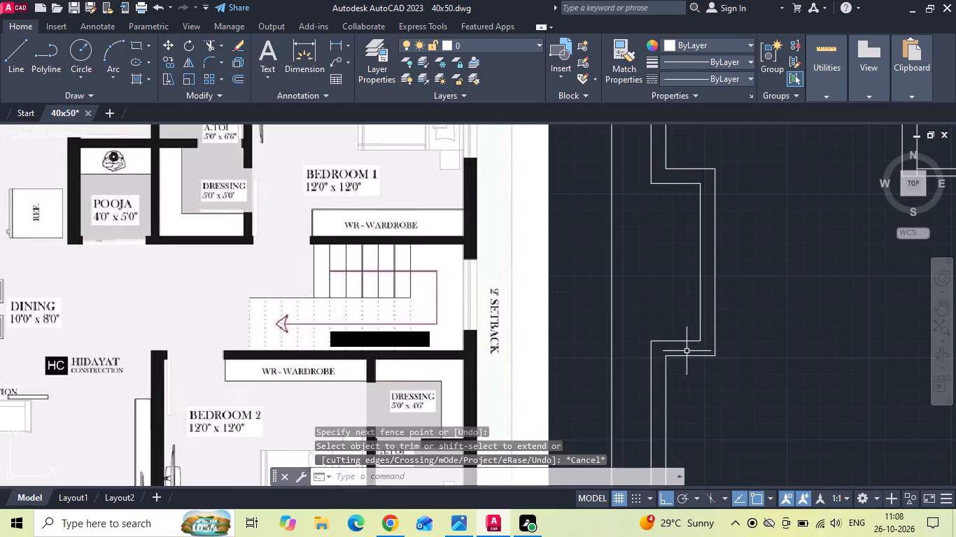
Save the drawing.
key(ctrl+s)
key(ctrl+s)
Offset the living room's west wall inner line 16' east and the deck's south wall lower line 16' south.
scroll(619, 350, down, 2)
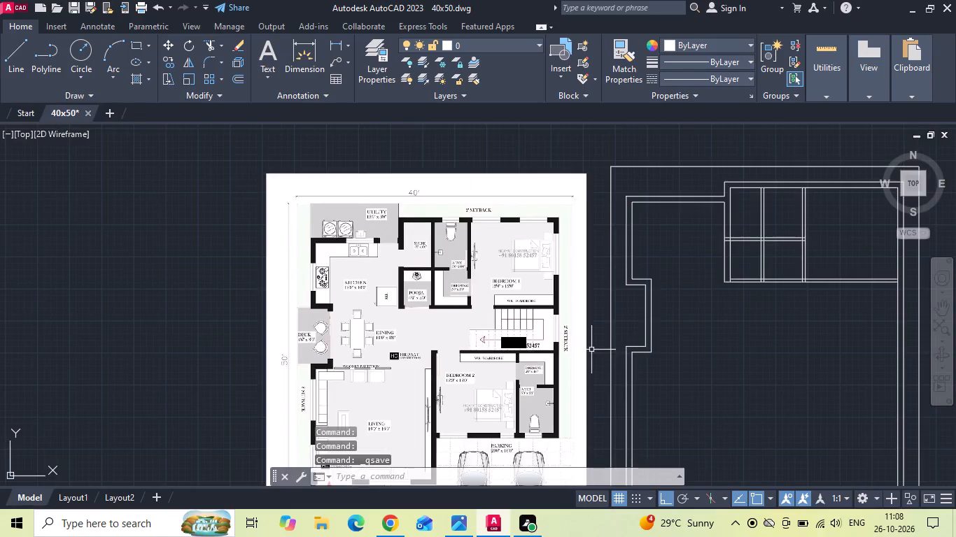
middle_drag(638, 378, 604, 306)
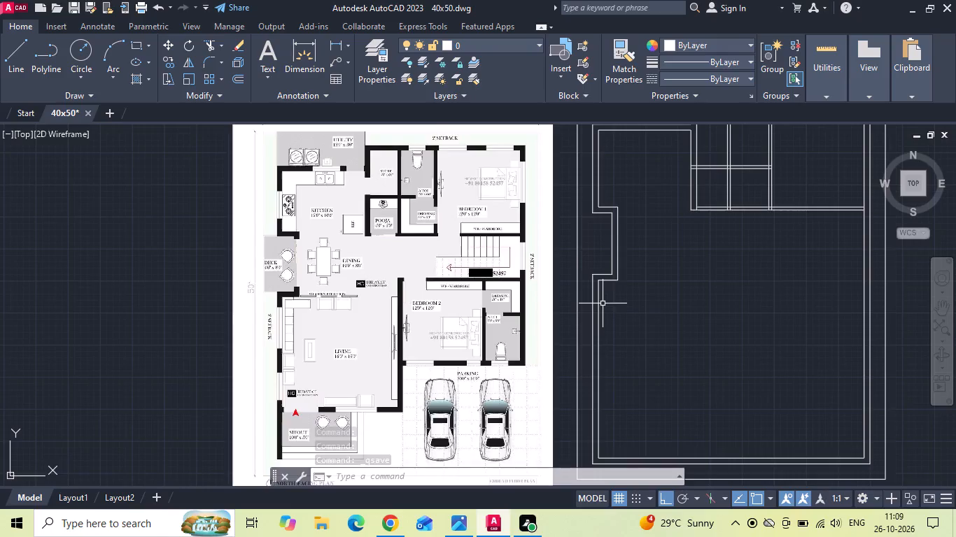
scroll(603, 303, up, 2)
middle_drag(605, 303, 695, 238)
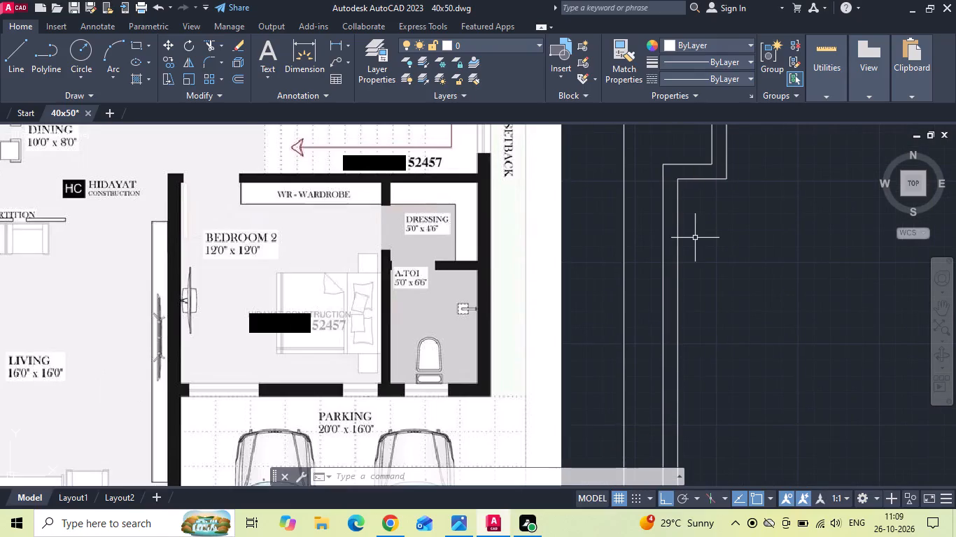
key(Escape)
text(o)
key(space)
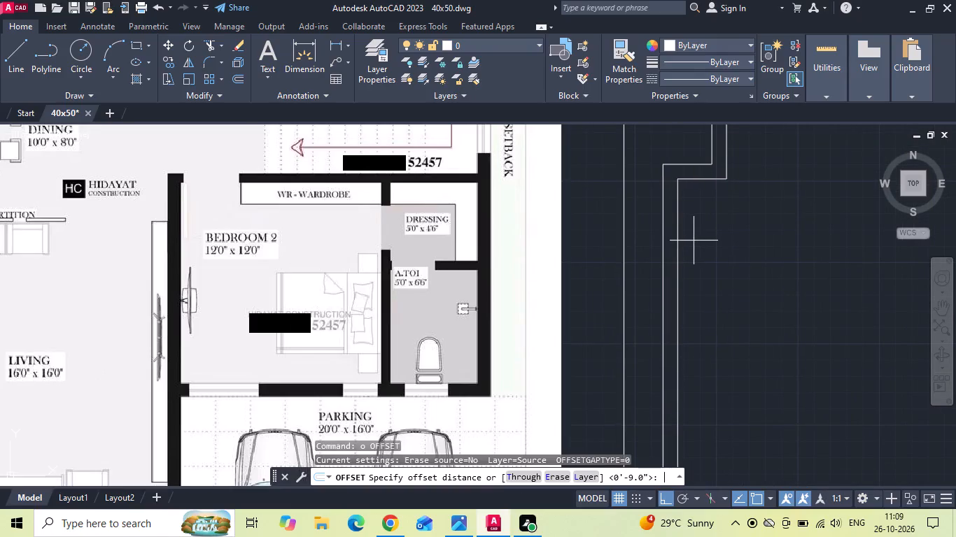
key(1)
key(6)
key(apostrophe)
key(Return)
scroll(660, 247, down, 1)
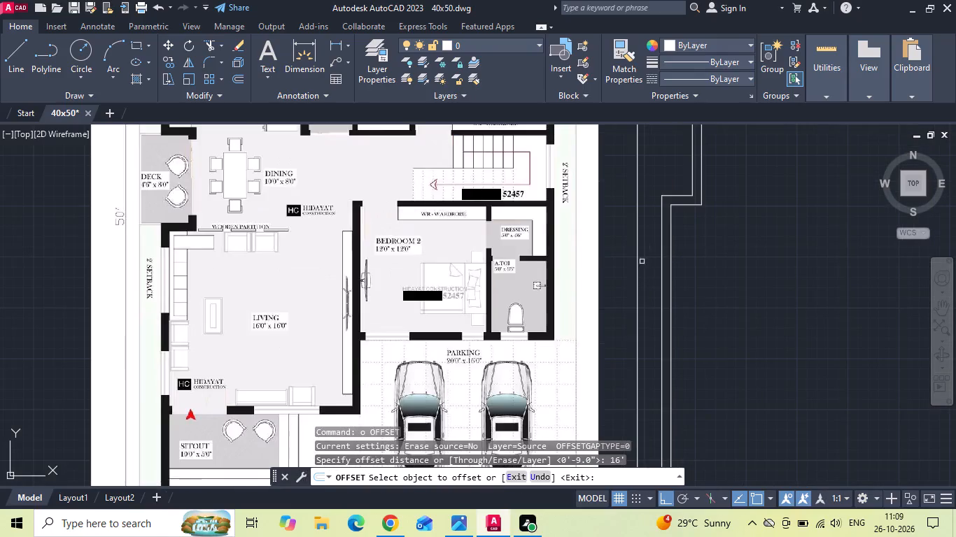
scroll(662, 299, down, 1)
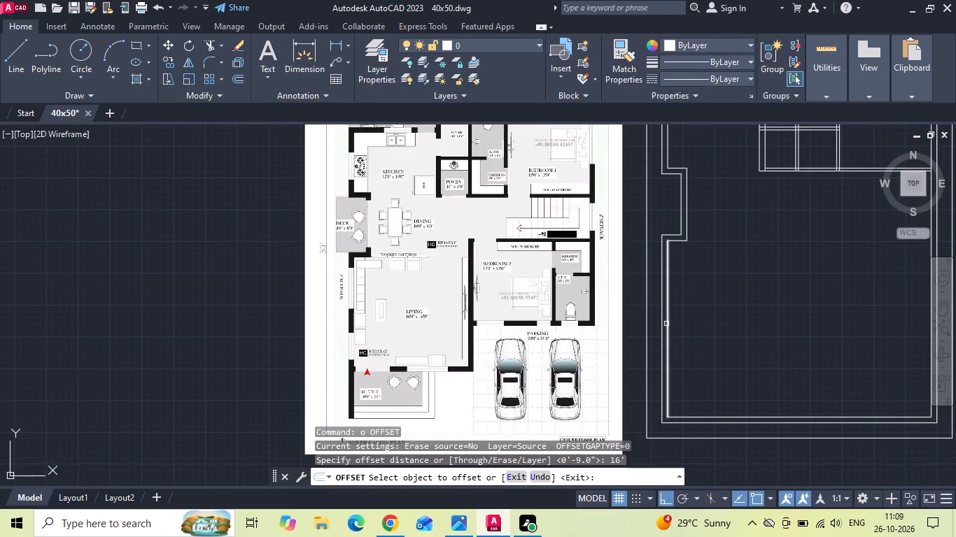
click(666, 324)
click(766, 322)
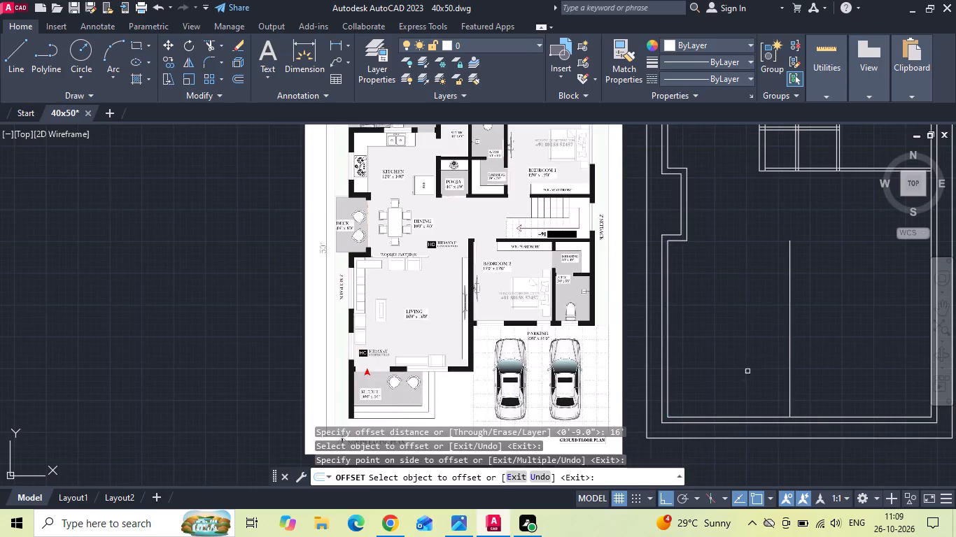
click(682, 240)
click(694, 335)
key(Escape)
Offset the living room's new south line 9" south and its new east line 9" east for wall thickness.
text(o 9)
key(space)
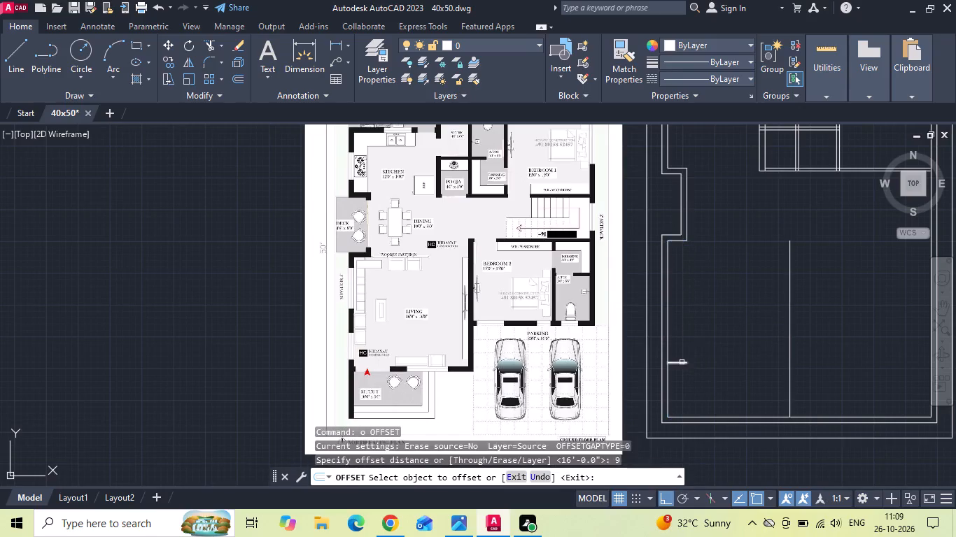
click(682, 362)
click(680, 375)
click(792, 344)
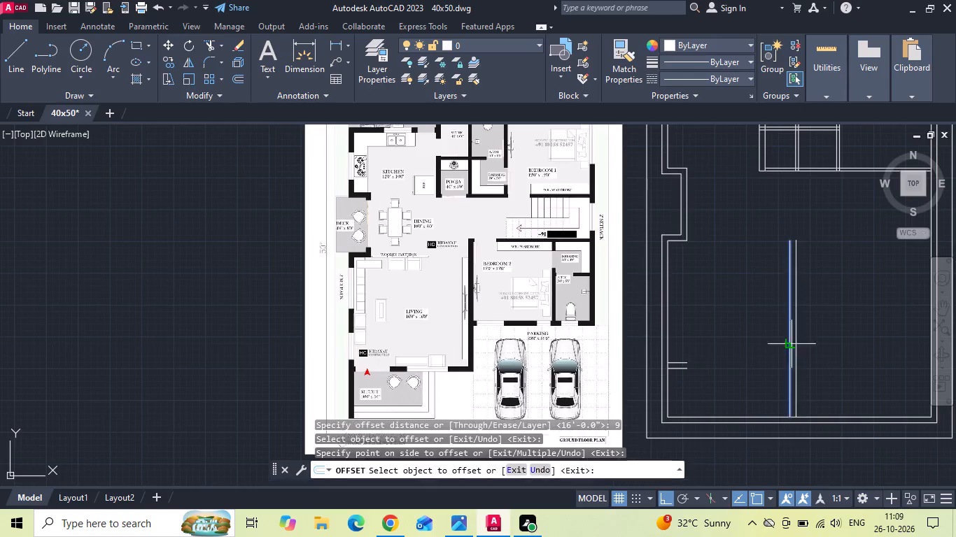
click(821, 325)
middle_drag(799, 324, 776, 322)
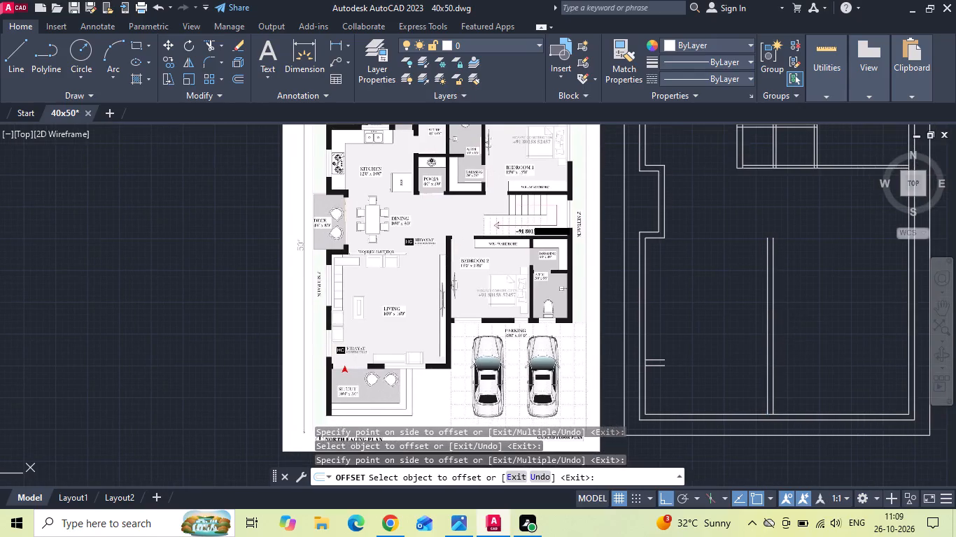
key(Escape)
Extend the two living room south wall lines east, the upper to the east wall's inner line and the lower to its outer line.
text(ex)
key(space)
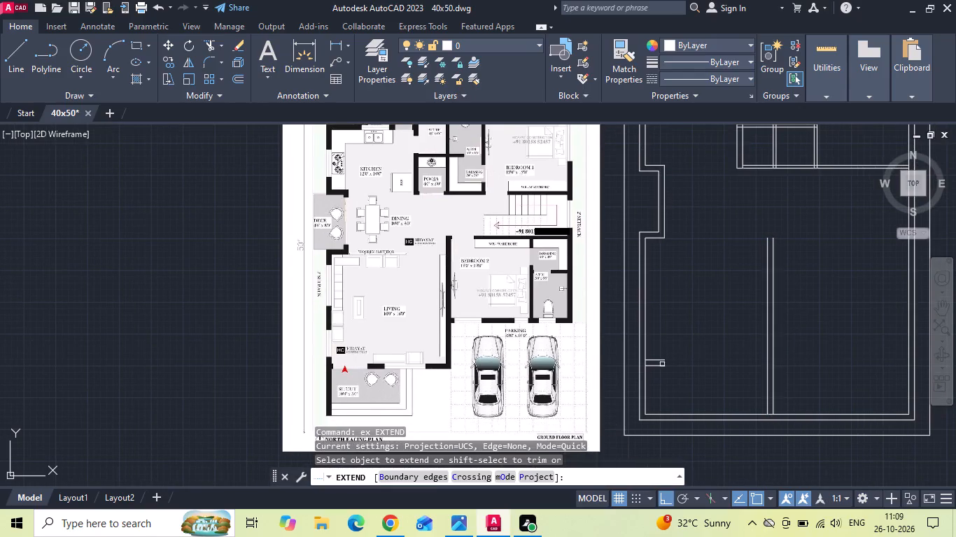
click(657, 359)
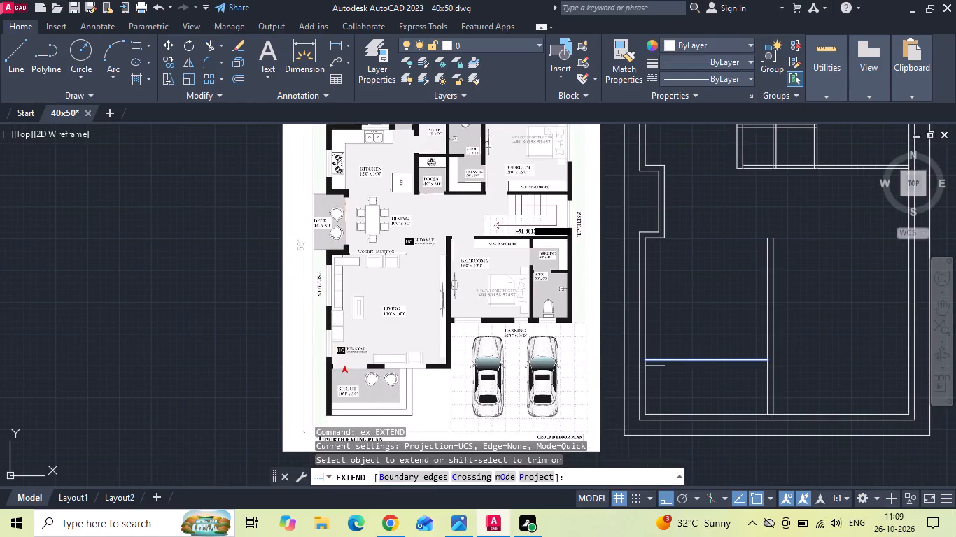
click(658, 368)
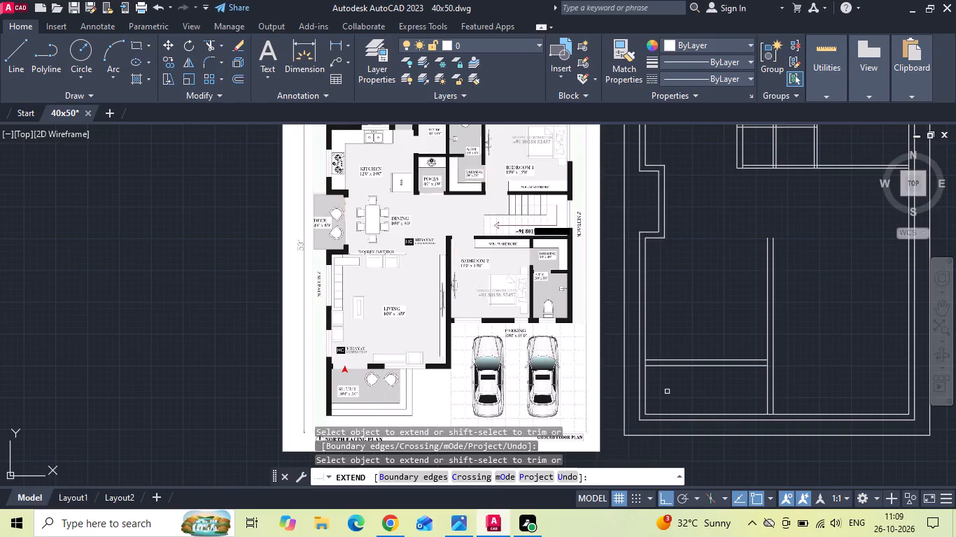
click(646, 397)
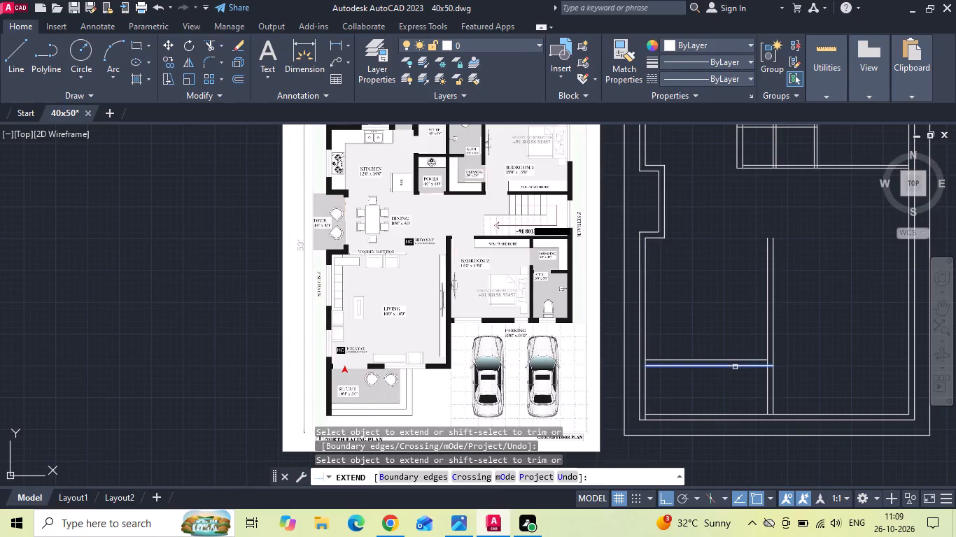
click(735, 367)
middle_drag(733, 370, 706, 326)
key(Escape)
Trim the inner line of the plan's south wall below the sitout, west of the living room's east wall.
key(t)
key(r)
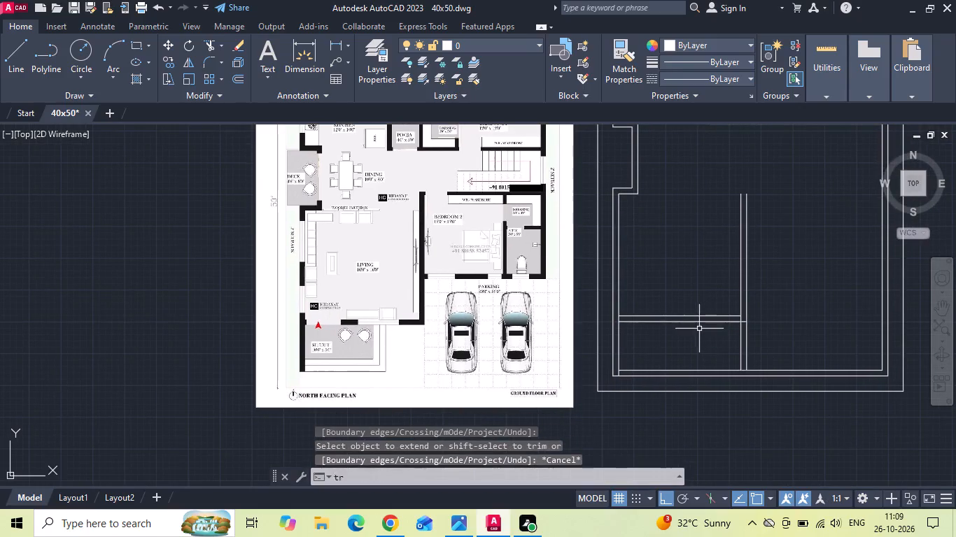
key(space)
key(space)
click(701, 372)
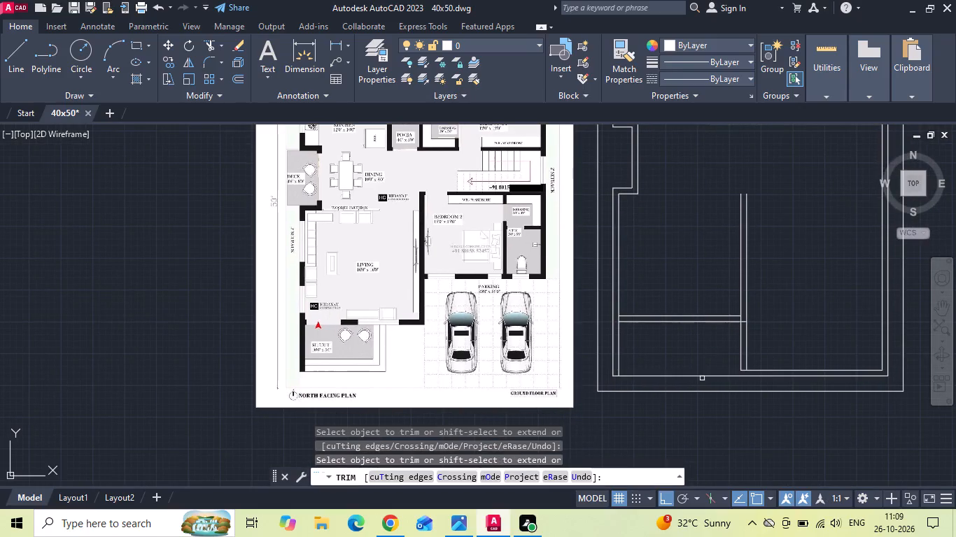
key(Escape)
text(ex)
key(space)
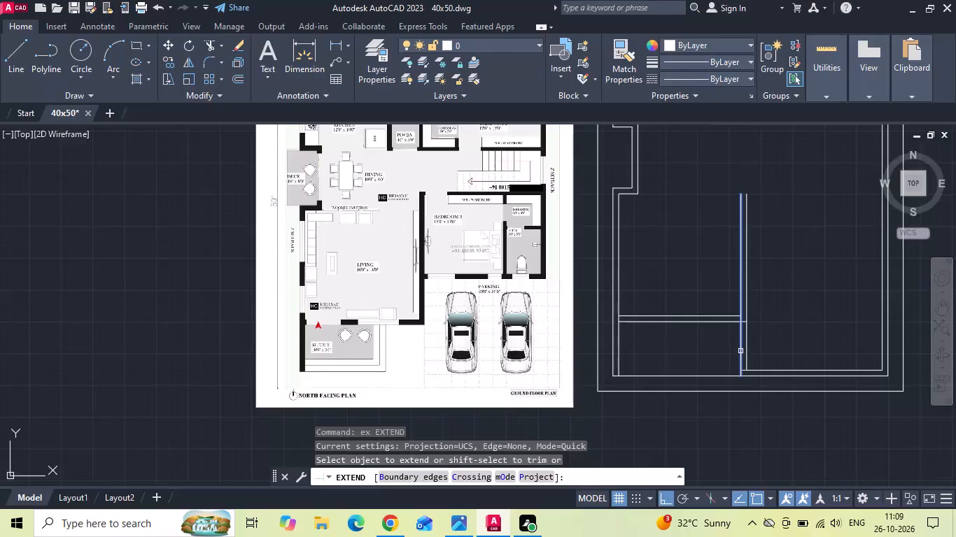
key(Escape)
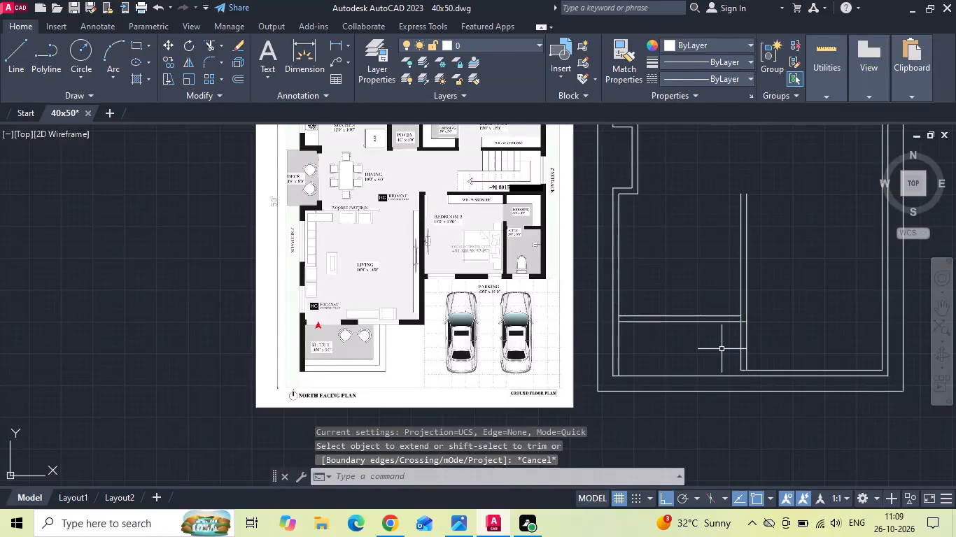
Trim both lines of the living room's east wall below its south wall and the remaining inner line of the plan's south wall.
text(tr)
key(space)
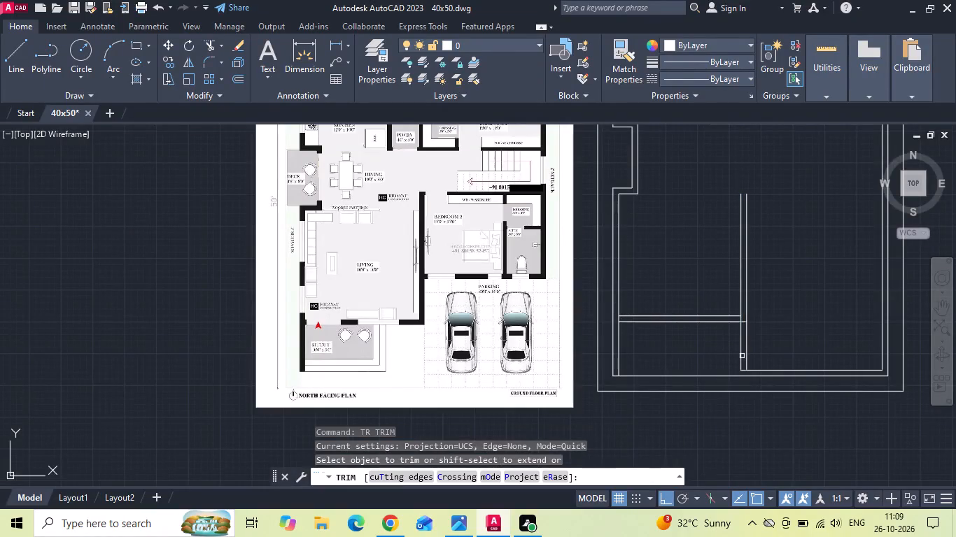
click(742, 355)
click(745, 357)
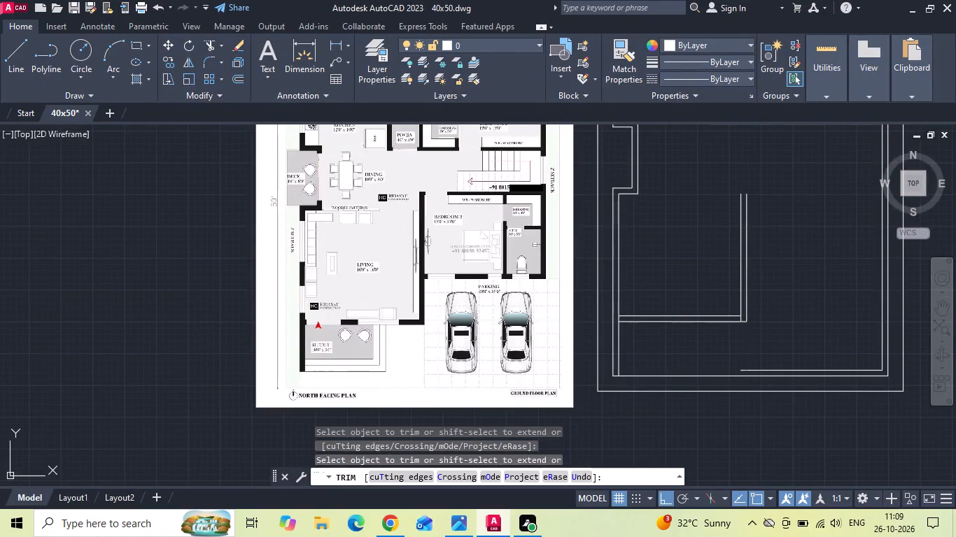
click(747, 368)
click(747, 371)
key(Escape)
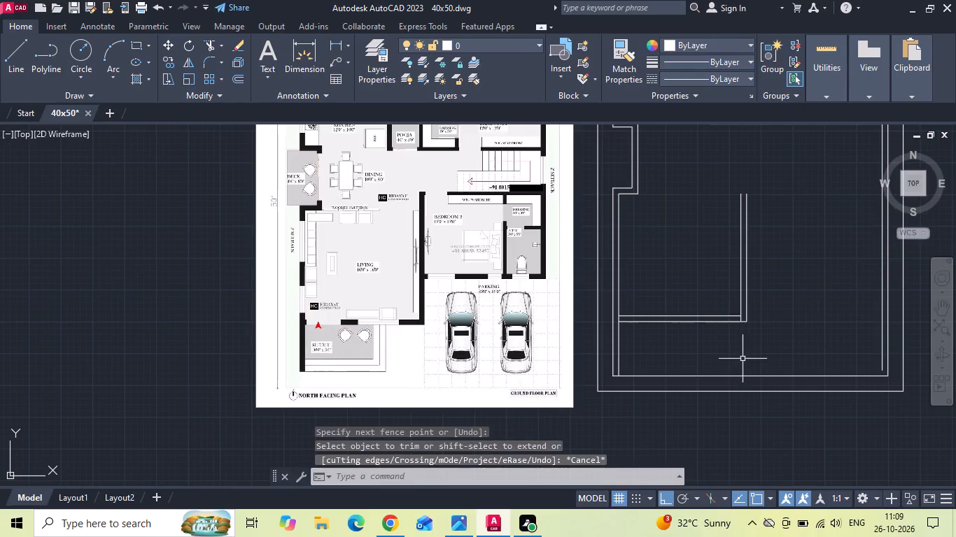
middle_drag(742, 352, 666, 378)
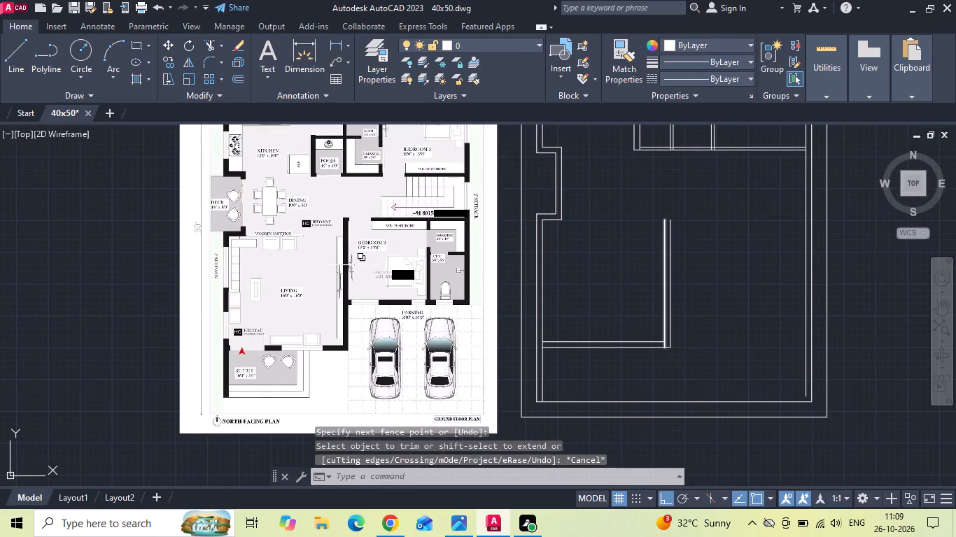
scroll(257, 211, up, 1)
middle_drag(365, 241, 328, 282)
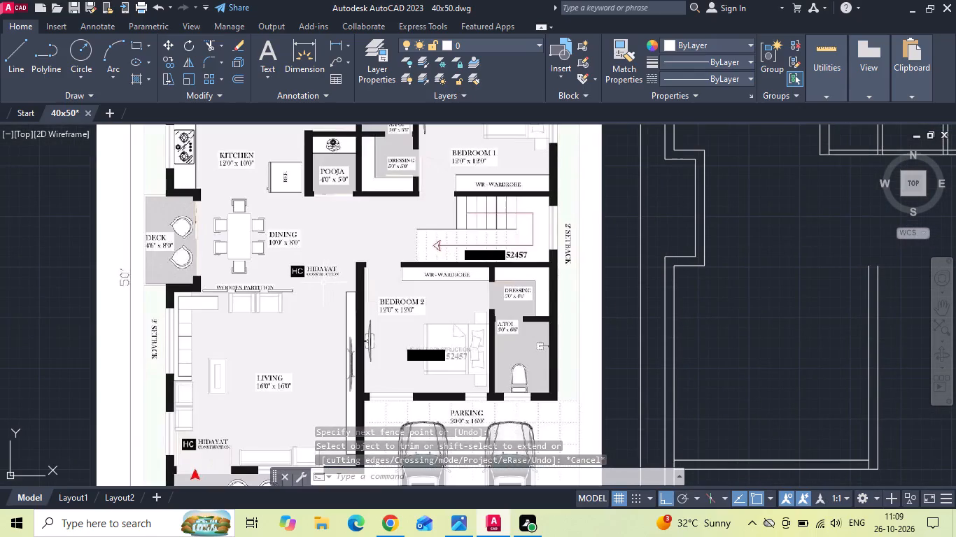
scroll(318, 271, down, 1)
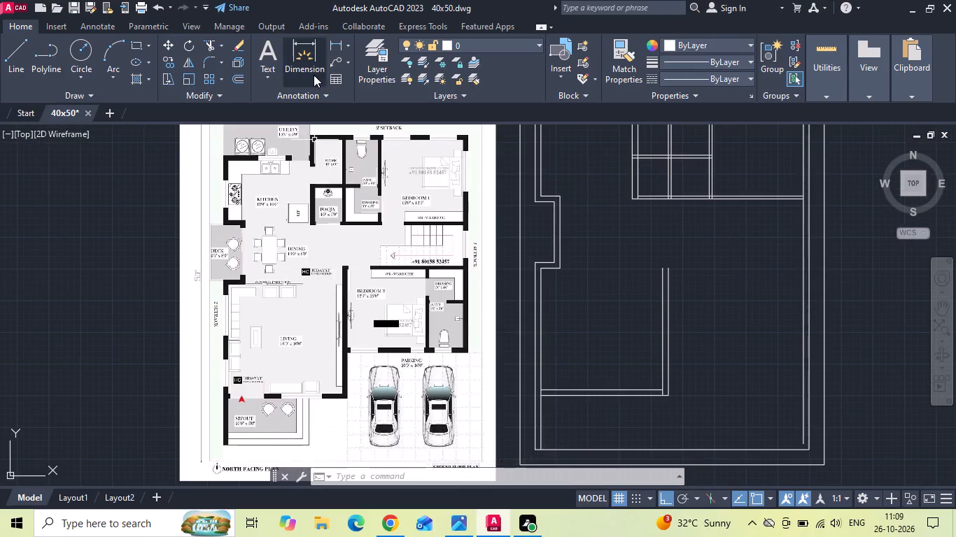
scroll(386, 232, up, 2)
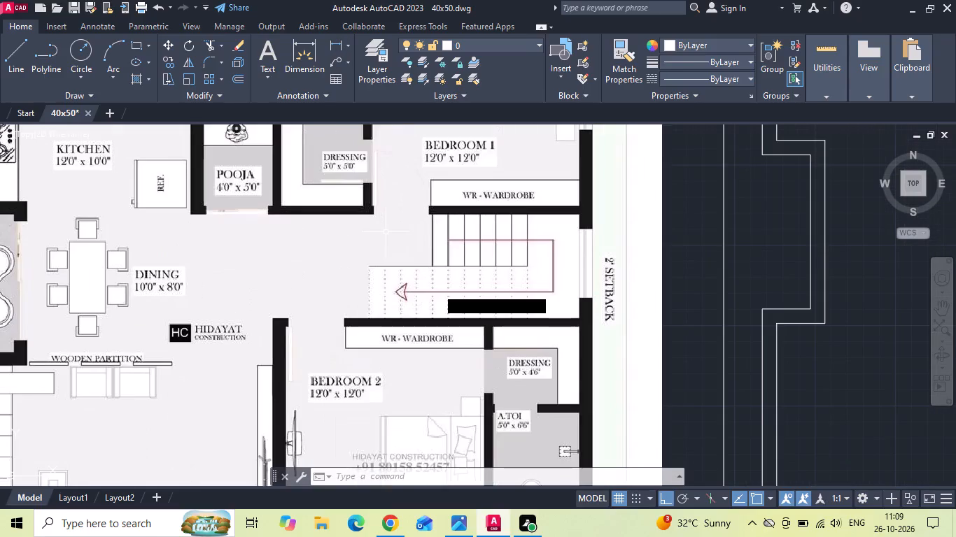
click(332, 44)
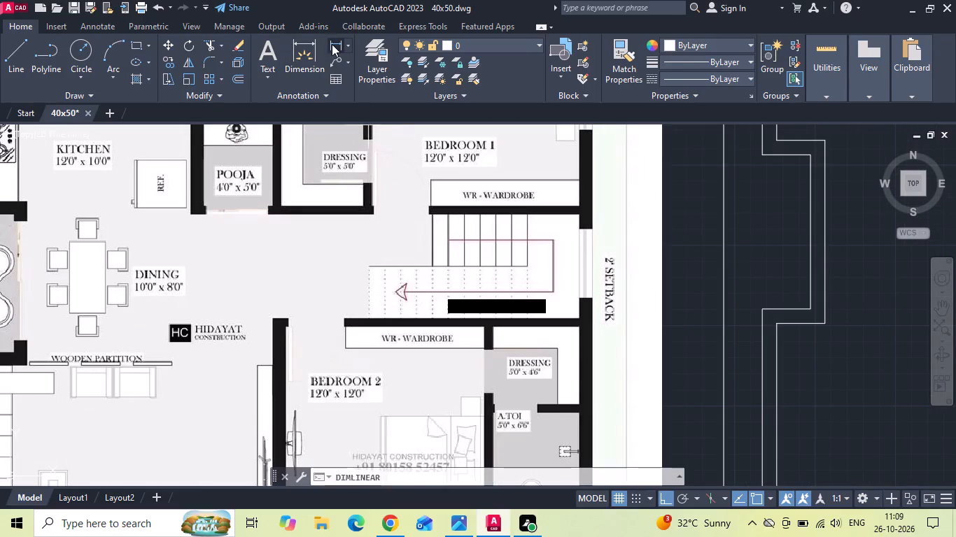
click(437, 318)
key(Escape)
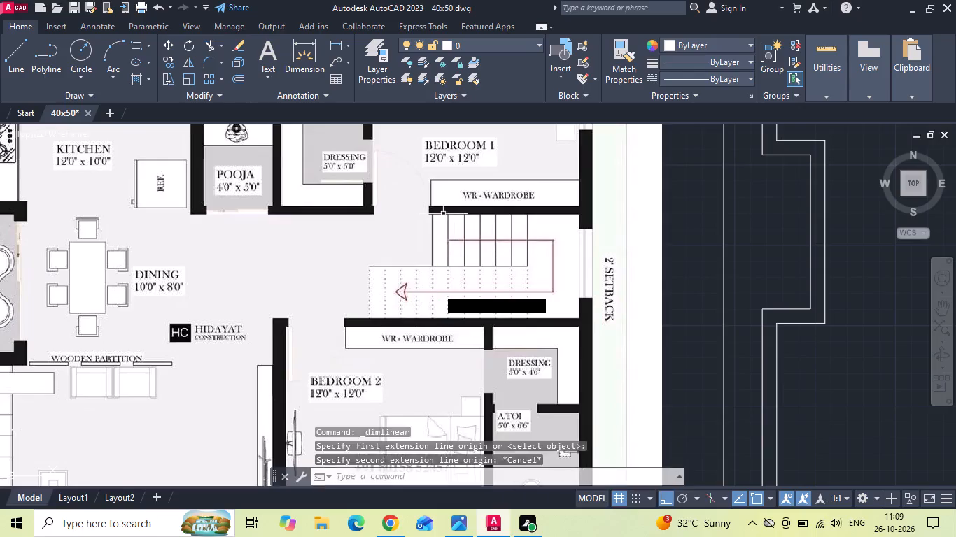
Offset the lower line of bedroom 1's south wall 6' south for the staircase width.
scroll(353, 244, down, 2)
scroll(728, 220, up, 2)
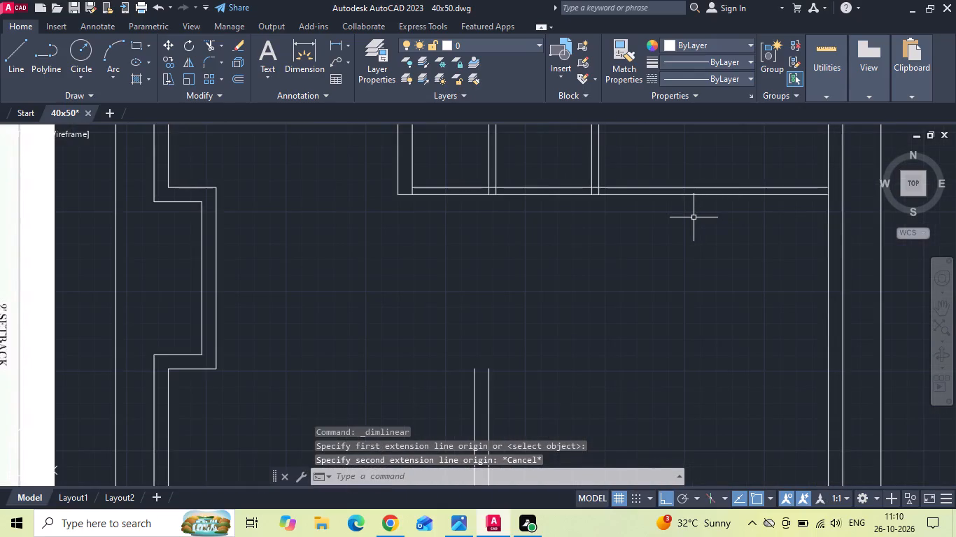
text(o)
key(space)
text(6')
key(Return)
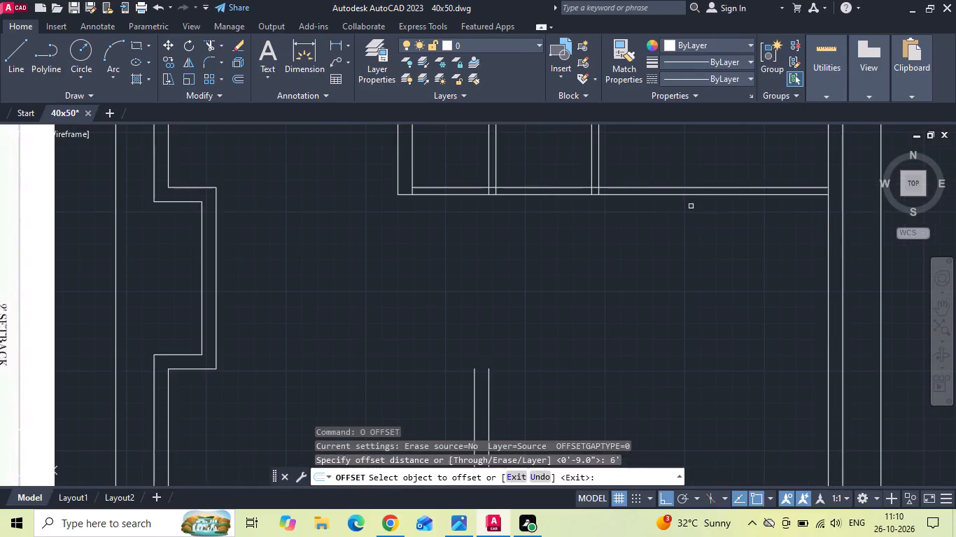
drag(691, 192, 691, 205)
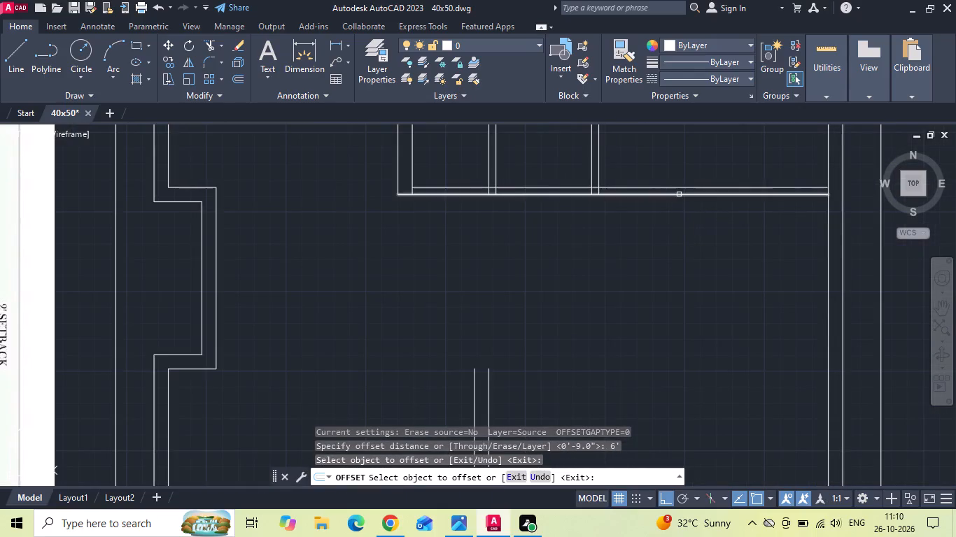
drag(679, 194, 672, 203)
click(659, 262)
scroll(659, 263, down, 1)
key(Escape)
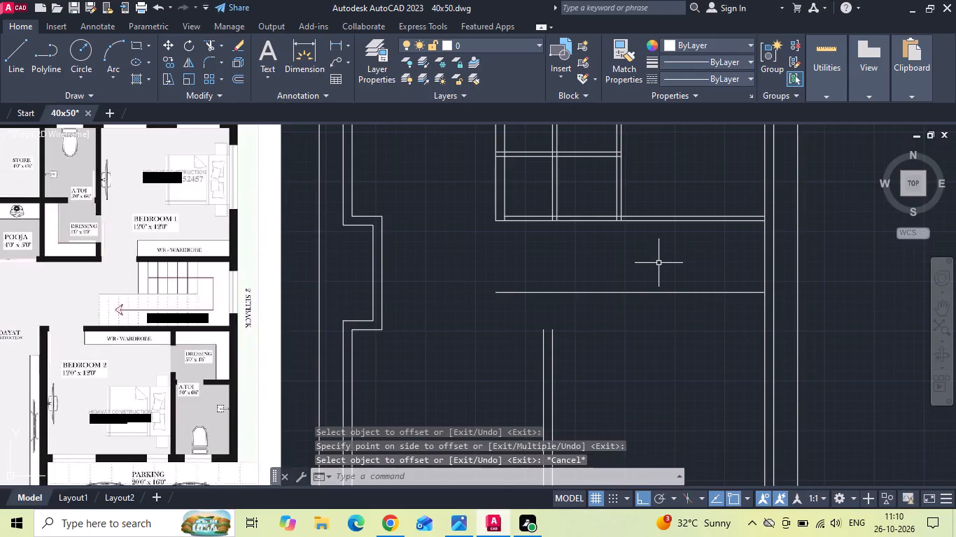
Offset the new line below the staircase 4.5" south to form bedroom 2's north wall.
text(o)
key(space)
key(4)
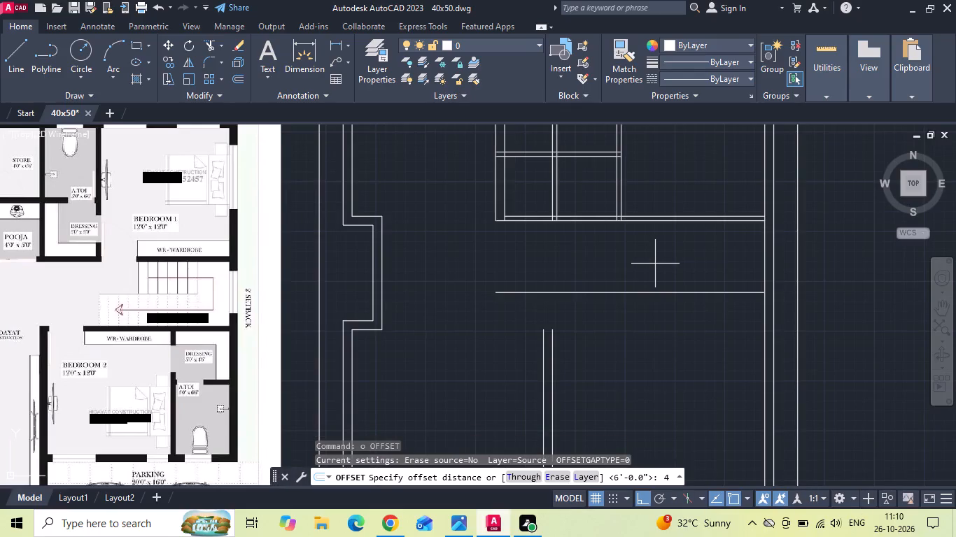
key(period)
text(5)
key(space)
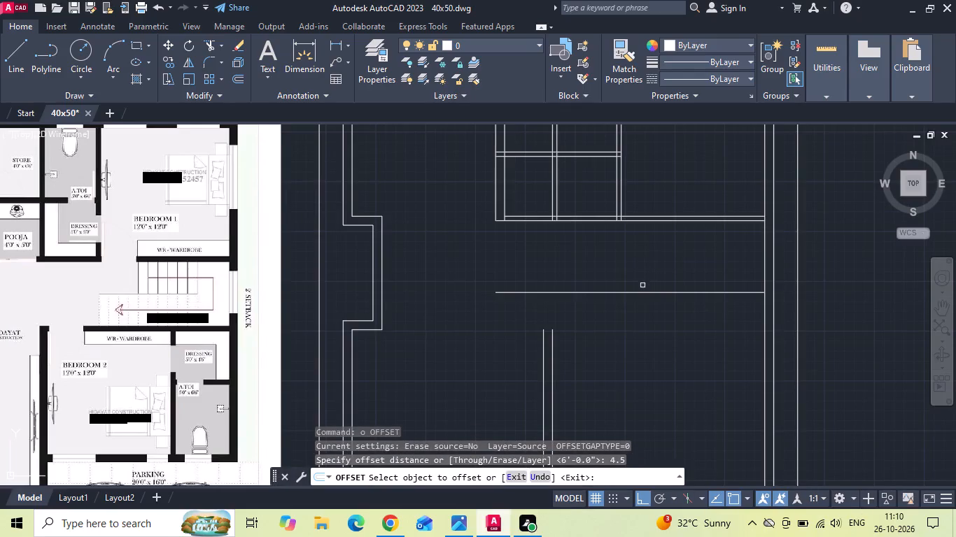
drag(640, 293, 635, 310)
click(628, 327)
middle_drag(627, 319, 627, 264)
key(Escape)
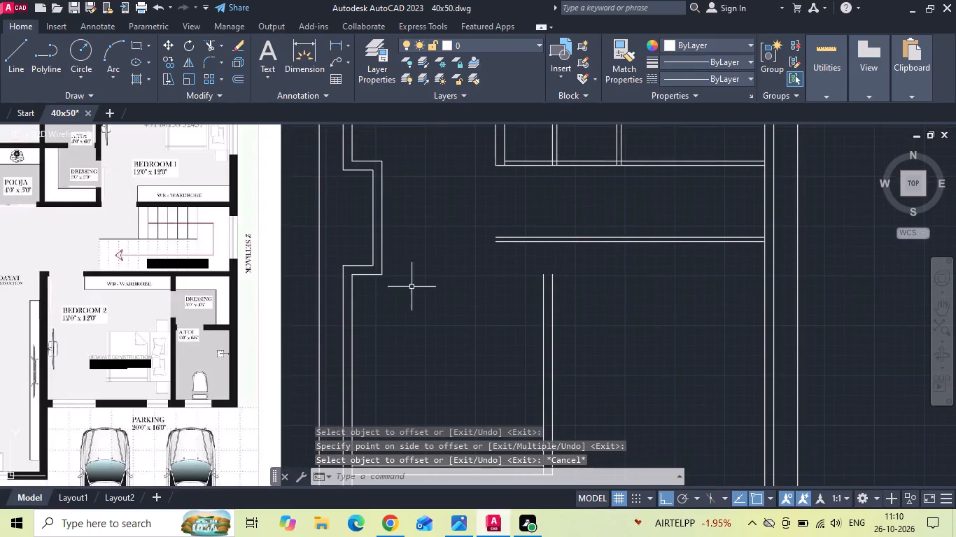
Offset the lower line of bedroom 2's north wall 12' south.
key(o)
key(space)
text(12')
key(Return)
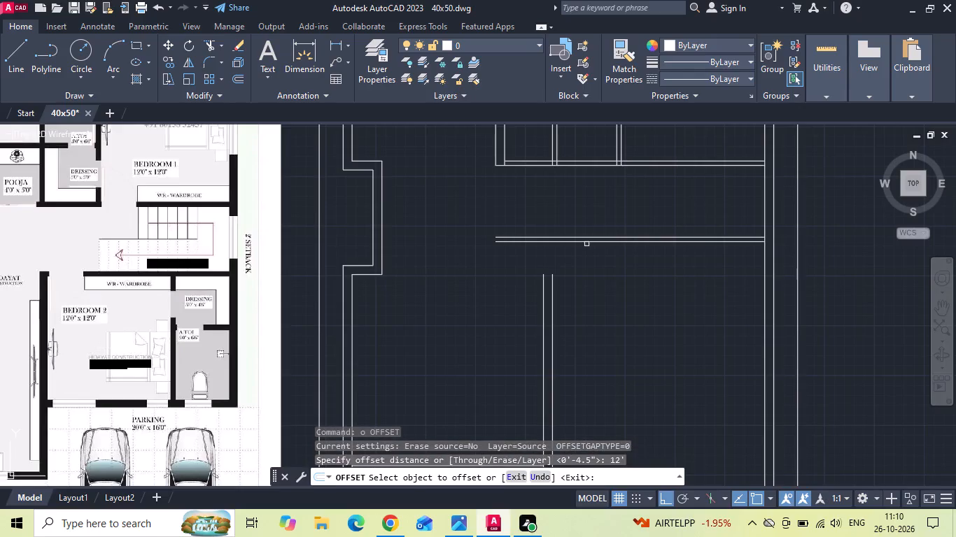
click(588, 242)
click(582, 305)
middle_drag(591, 309, 594, 274)
key(Escape)
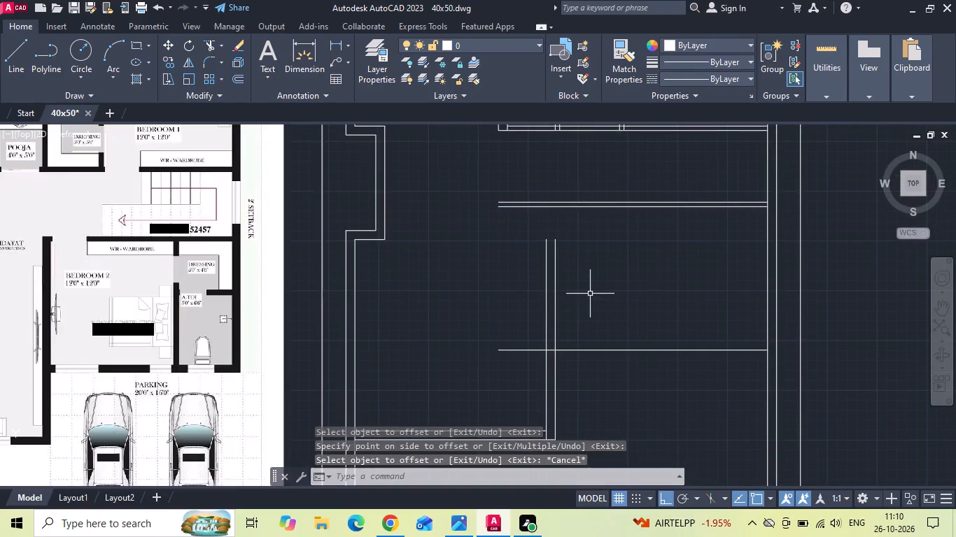
Offset bedroom 2's new south line 9" south for the wall thickness.
key(o)
key(space)
text(9)
key(space)
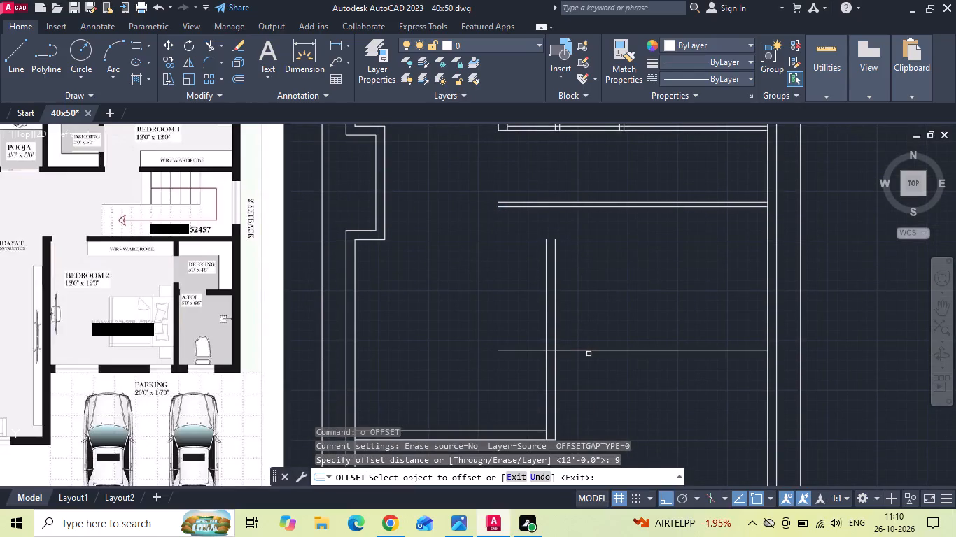
click(588, 350)
click(589, 373)
key(Escape)
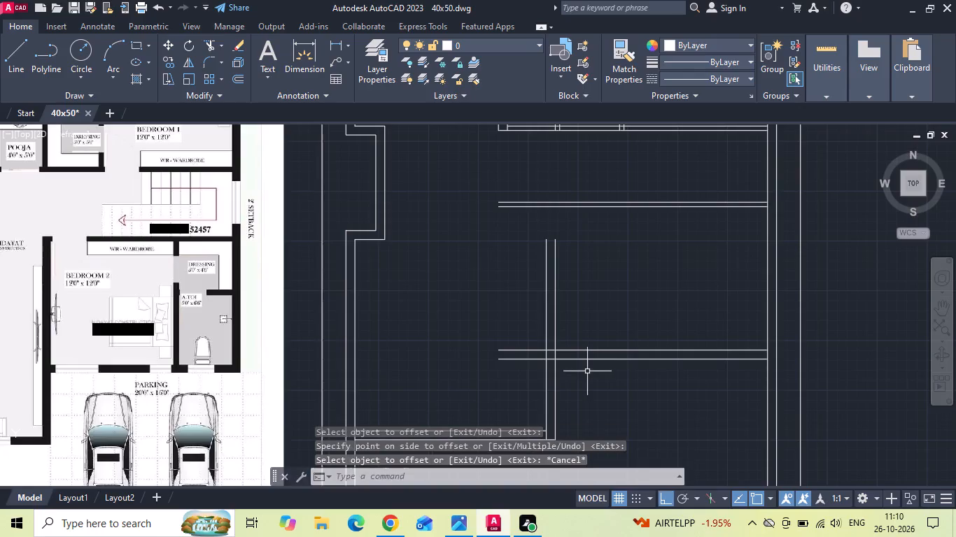
Extend both lines of the living room's east wall north to the upper line of bedroom 2's north wall.
key(e)
key(x)
key(space)
drag(527, 285, 582, 262)
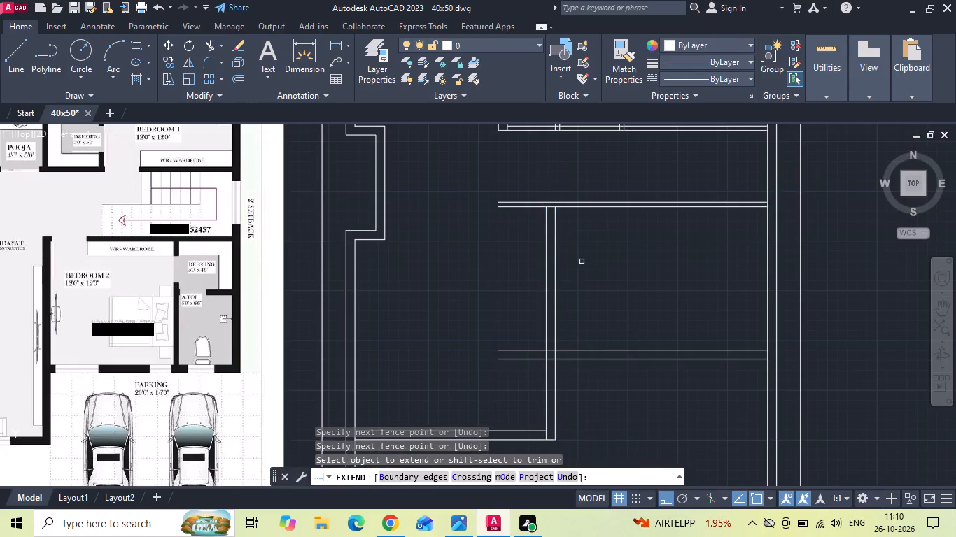
drag(540, 227, 568, 241)
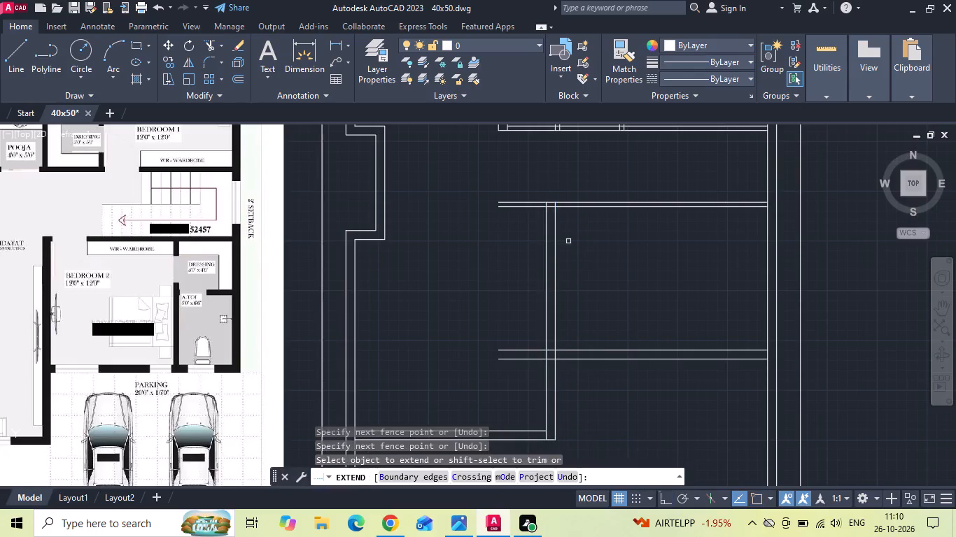
key(Escape)
Trim bedroom 2's north and south wall lines where they overrun west of the living room's east wall.
key(t)
key(r)
key(space)
drag(526, 194, 533, 382)
key(Escape)
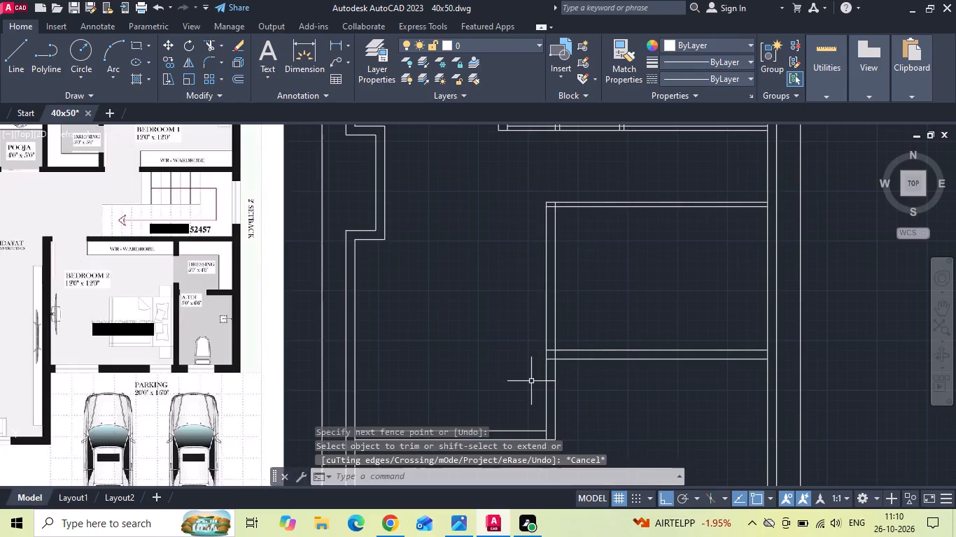
Extend the lower line of bedroom 2's south wall east to the outer line of the plan's east wall.
text(ex)
key(space)
drag(718, 355, 713, 371)
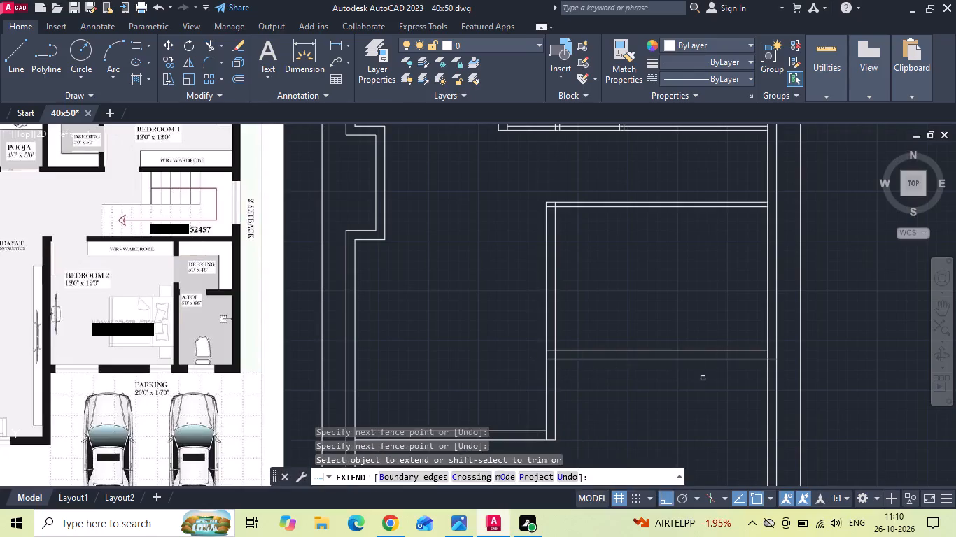
click(703, 378)
key(Escape)
Trim both east wall lines below bedroom 2's south wall and the plan's outer south line east of the sitout's west wall.
key(t)
key(r)
key(space)
middle_drag(709, 357, 667, 248)
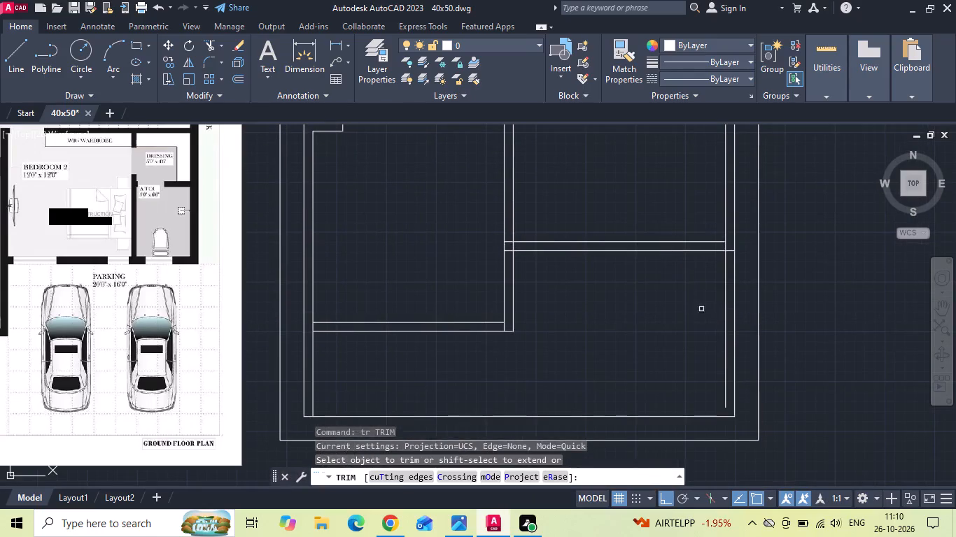
drag(714, 322, 729, 377)
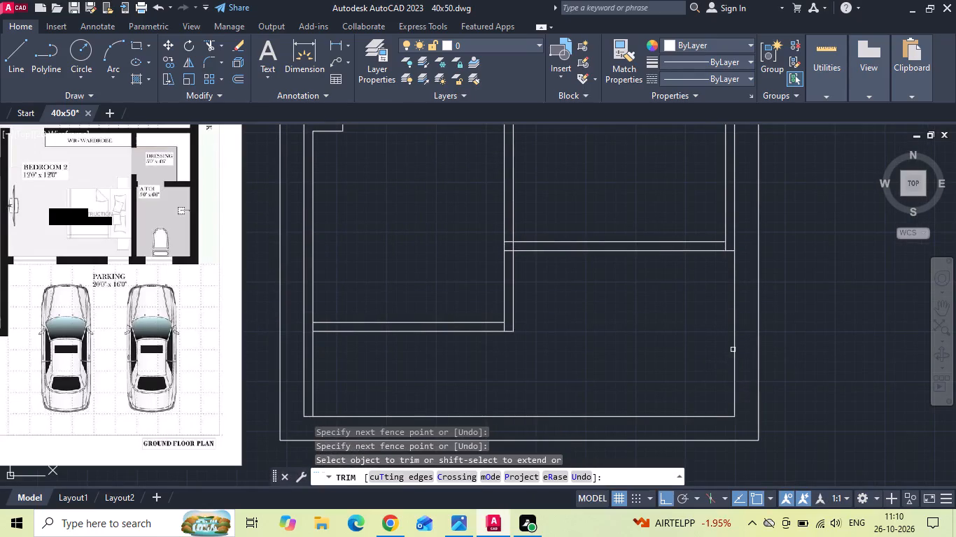
click(733, 350)
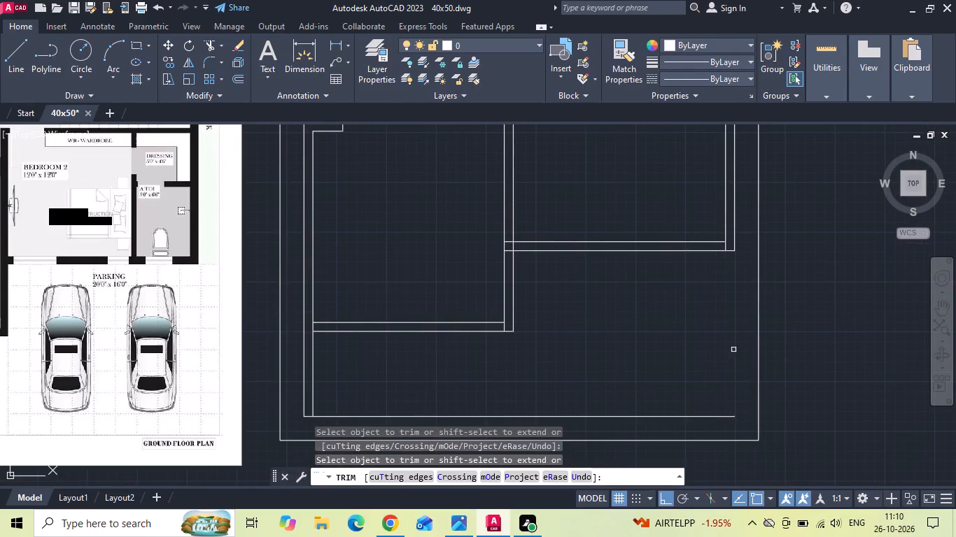
scroll(720, 352, down, 1)
click(601, 394)
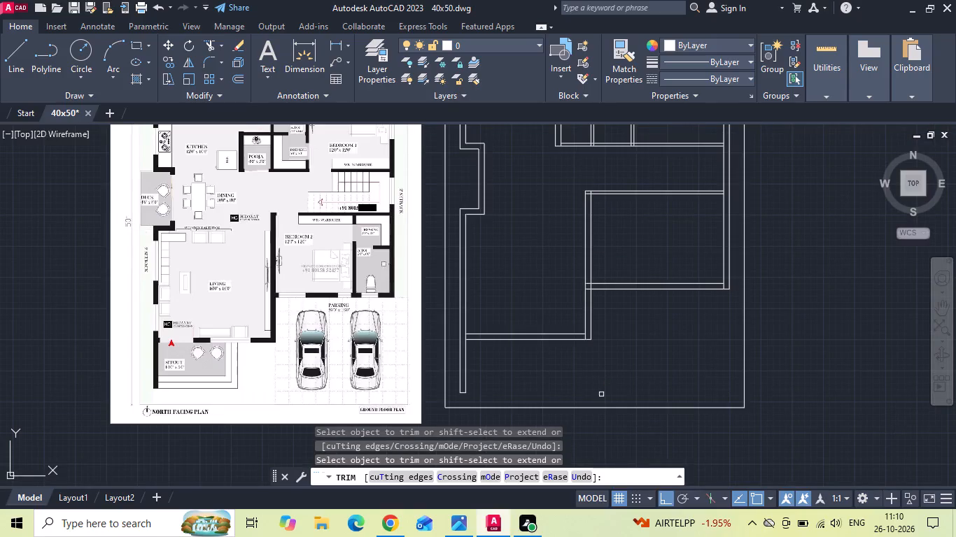
Trim the overlapping line stubs at the living room's southeast corner and at both ends of bedroom 2's south wall.
scroll(596, 343, up, 2)
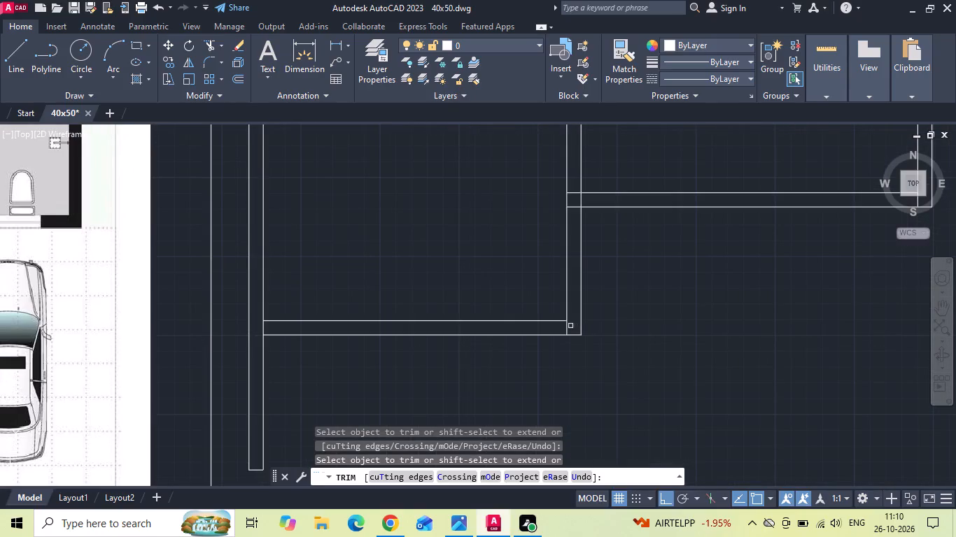
click(565, 332)
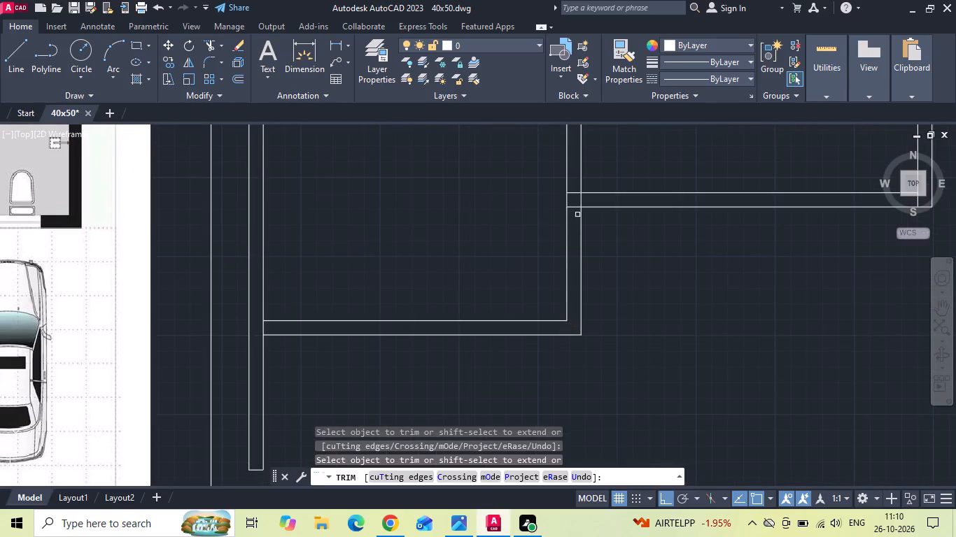
click(576, 209)
click(575, 188)
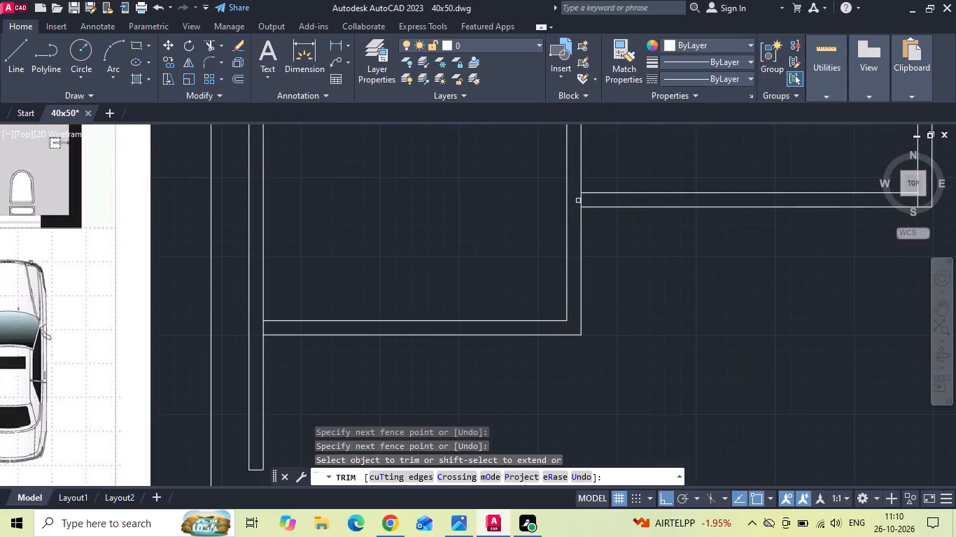
click(582, 201)
middle_drag(738, 287, 477, 347)
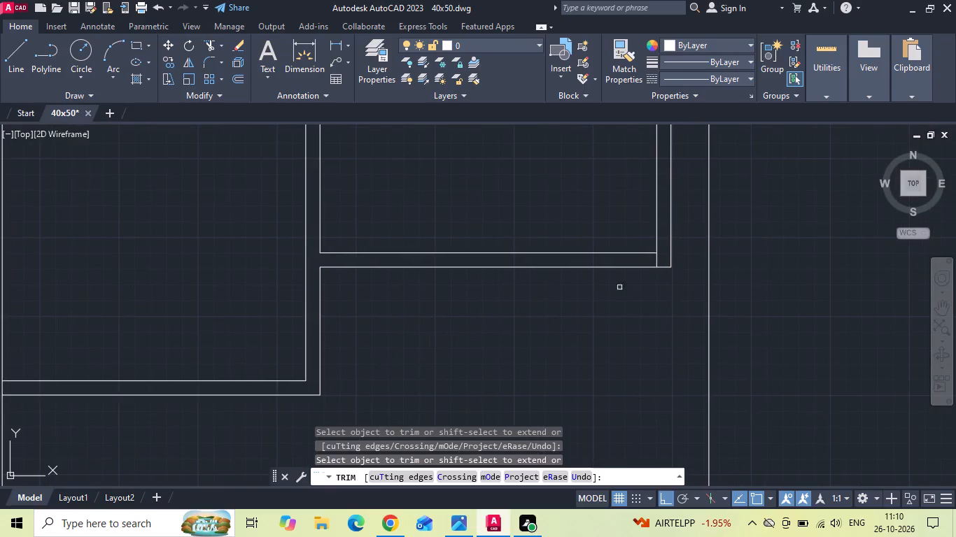
click(656, 259)
scroll(618, 332, down, 2)
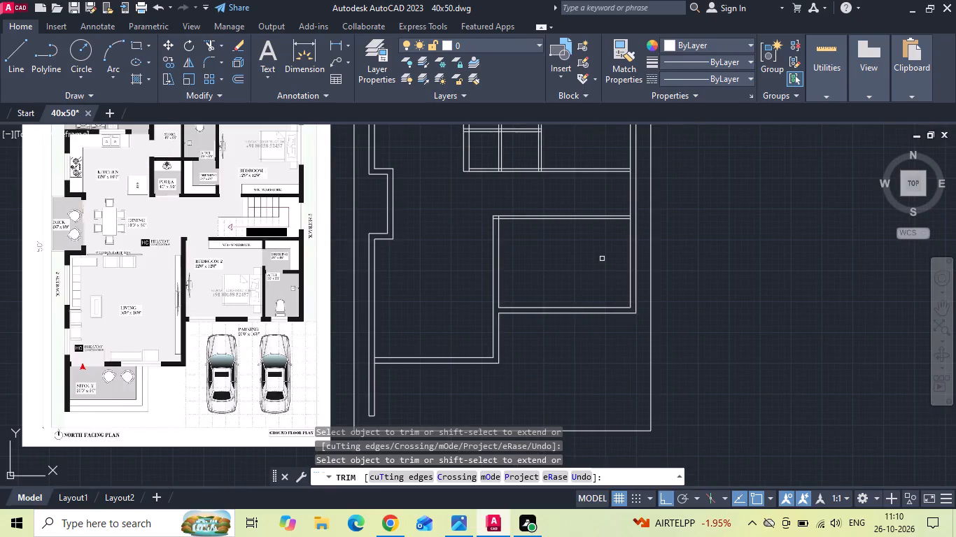
Trim the inner east wall line where bedroom 2's north wall and bedroom 1's south wall meet it.
middle_drag(605, 263, 615, 301)
scroll(640, 257, up, 4)
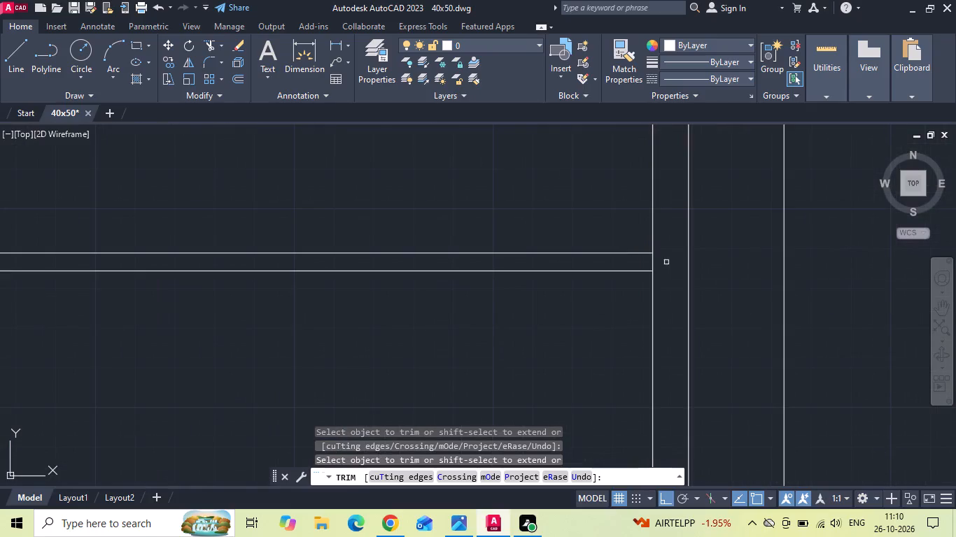
click(651, 261)
scroll(548, 367, down, 2)
scroll(571, 223, up, 2)
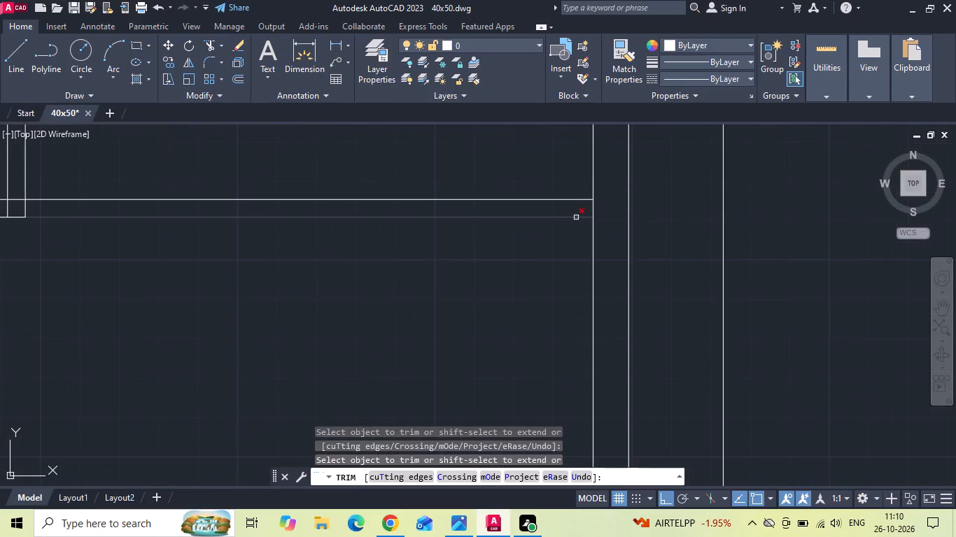
click(591, 206)
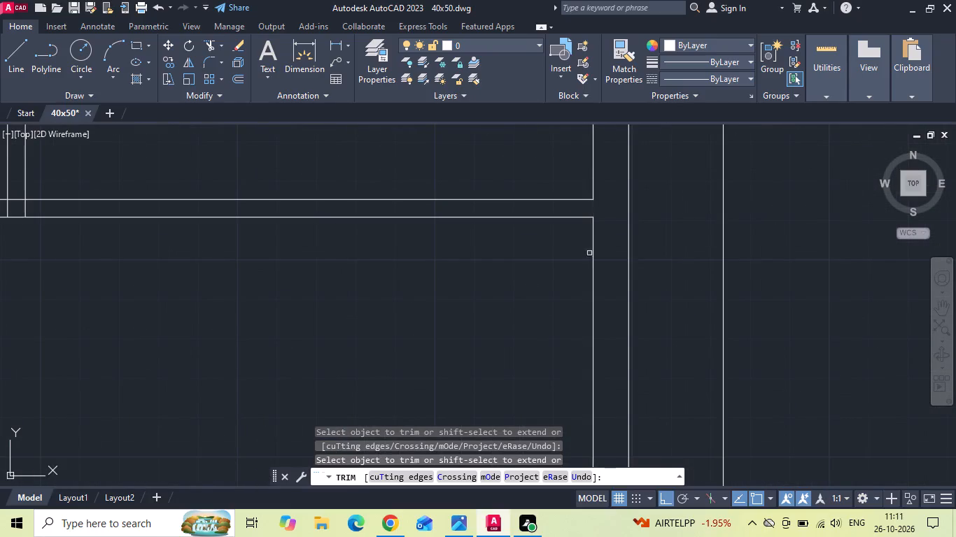
scroll(556, 304, down, 2)
scroll(500, 367, down, 2)
middle_drag(493, 366, 523, 343)
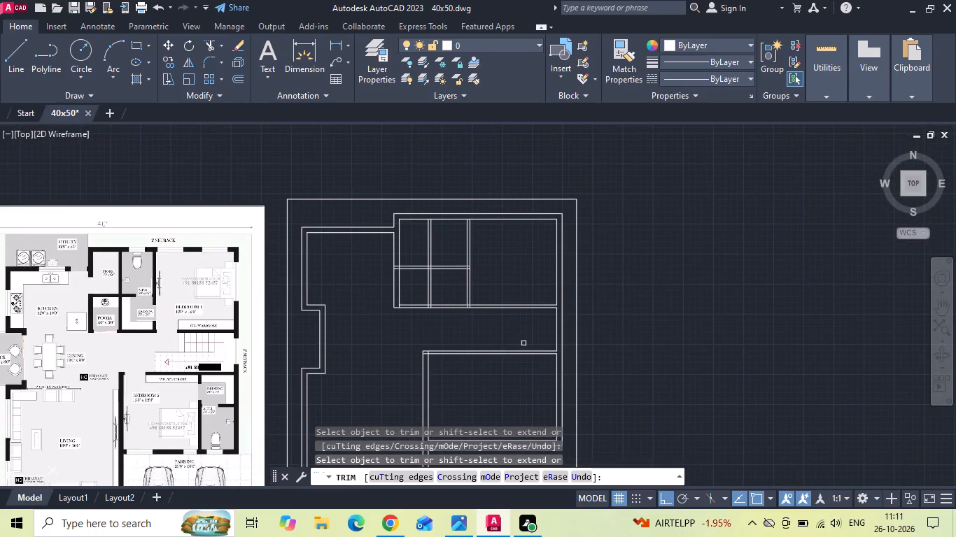
middle_drag(509, 338, 584, 276)
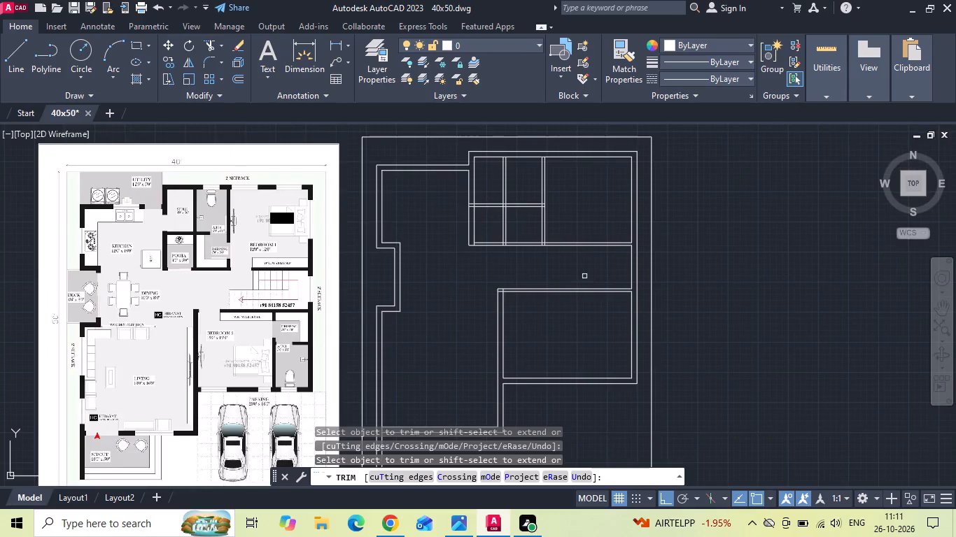
key(Escape)
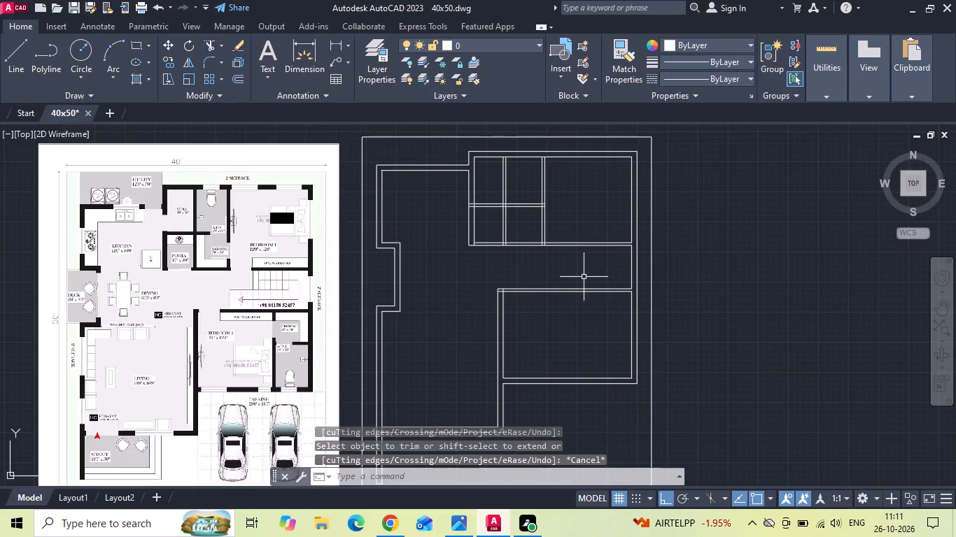
Offset bedroom 2's inner east wall line 5' to the west for the toilet and dressing area.
scroll(300, 376, up, 2)
text(o)
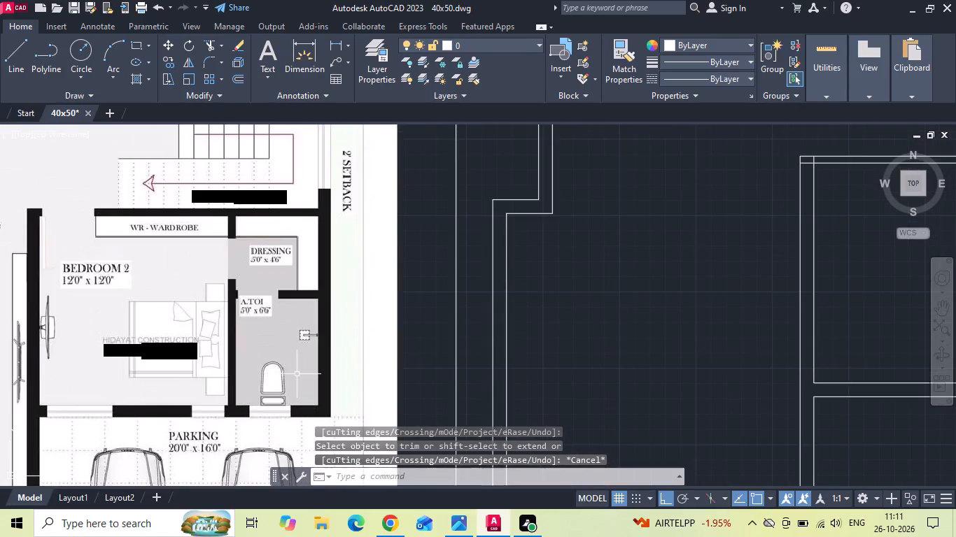
key(space)
key(4)
key(BackSpace)
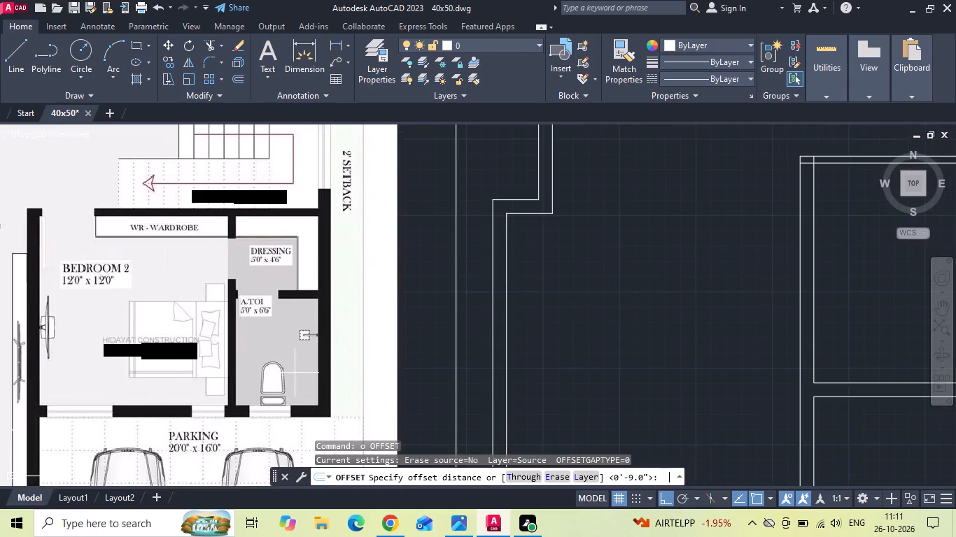
key(5)
key(apostrophe)
key(Return)
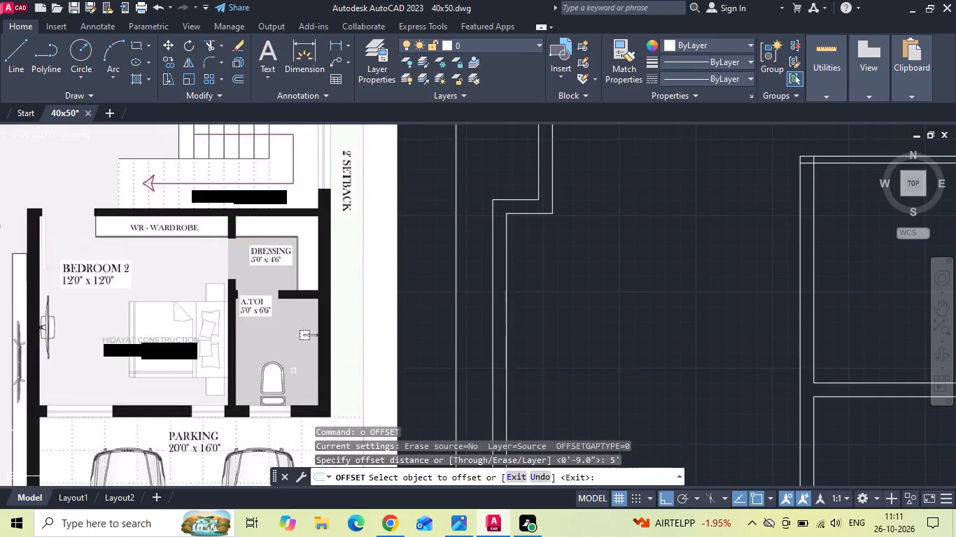
scroll(309, 328, down, 2)
scroll(642, 313, up, 1)
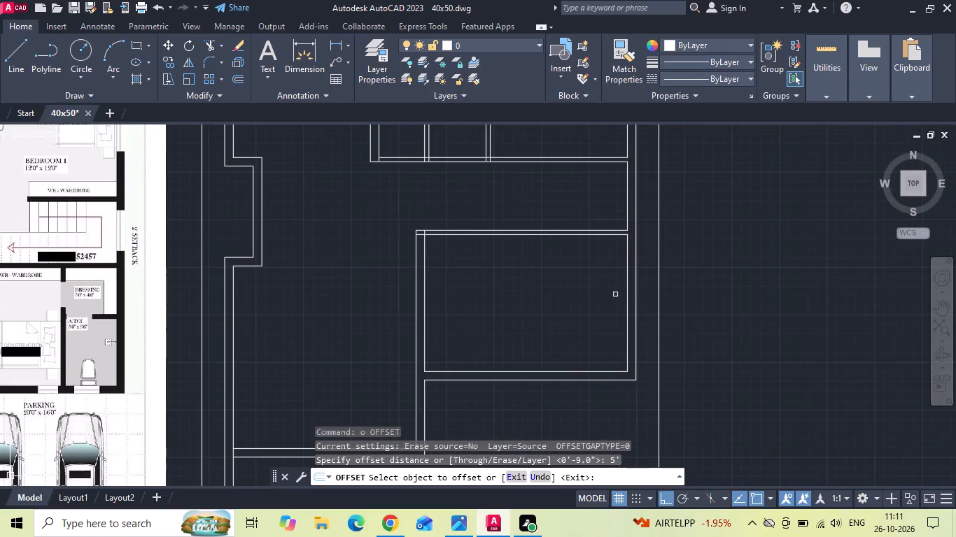
click(628, 281)
click(565, 308)
key(Escape)
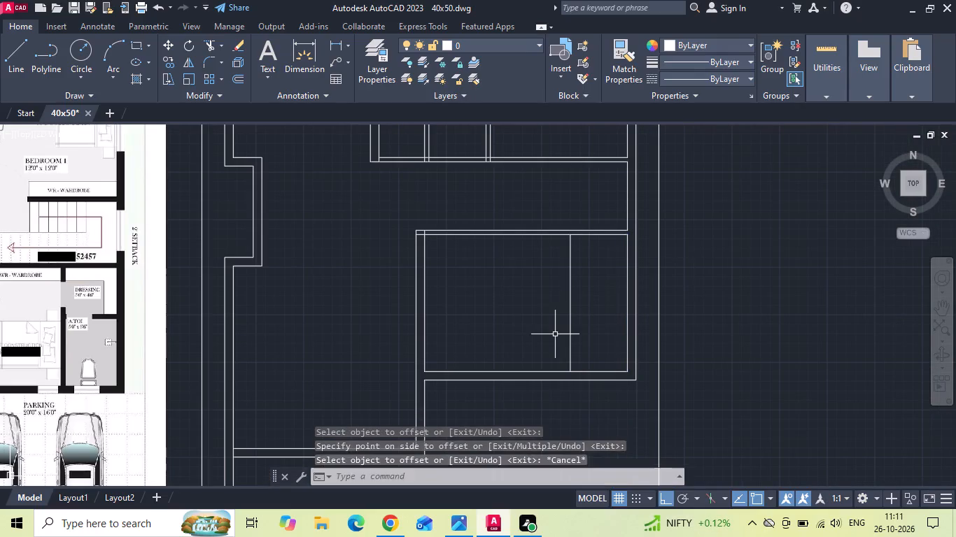
Offset the new vertical line in bedroom 2 by 4.5" to the west to form the toilet and dressing partition wall.
key(o)
key(space)
text(4.5)
key(space)
click(570, 317)
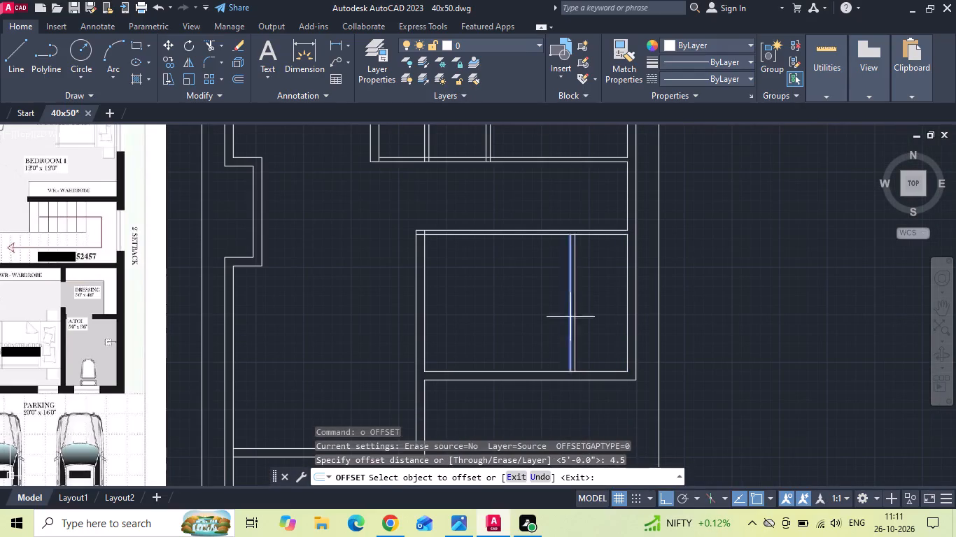
click(490, 327)
key(Escape)
Offset bedroom 2's inner south wall line 6'6" to the north for the attached toilet's length.
scroll(99, 349, up, 2)
text(o 6'6)
key(space)
scroll(99, 349, down, 2)
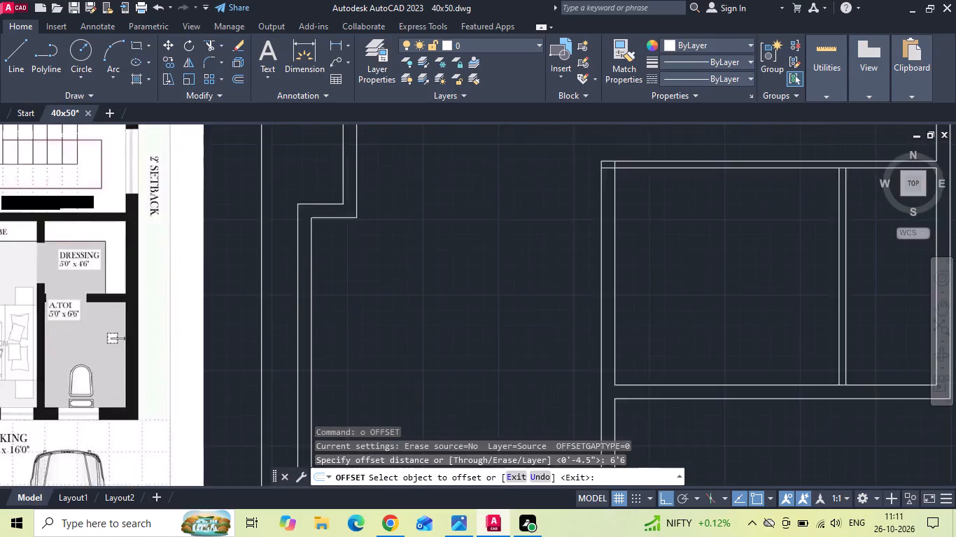
click(592, 373)
click(591, 344)
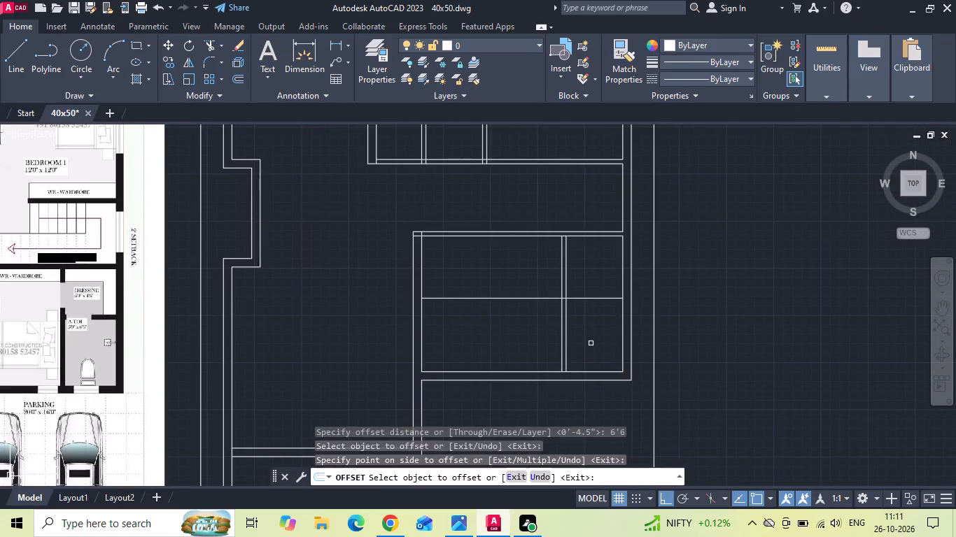
key(Escape)
Offset the toilet's new north line 4.5" to the north to form the wall between toilet and dressing.
text(o)
key(space)
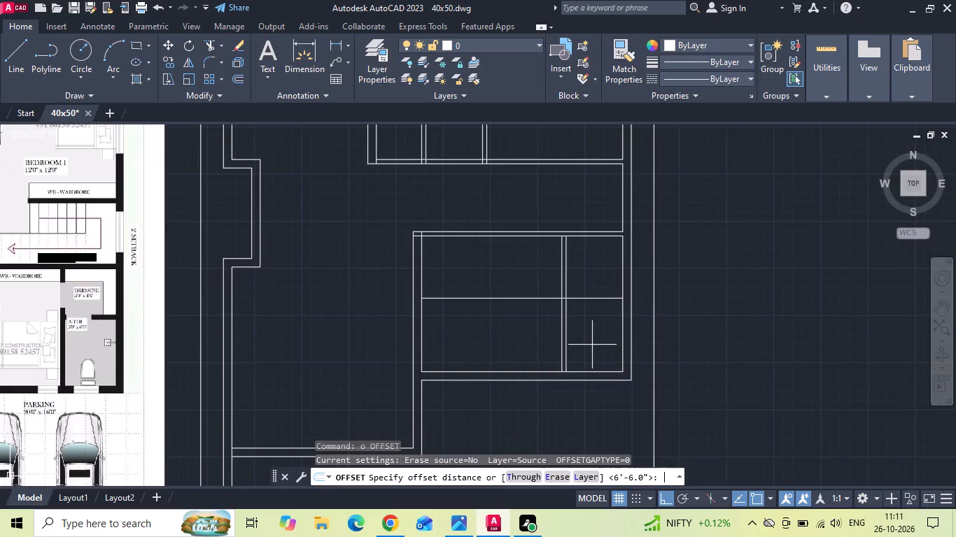
text(4.5)
key(space)
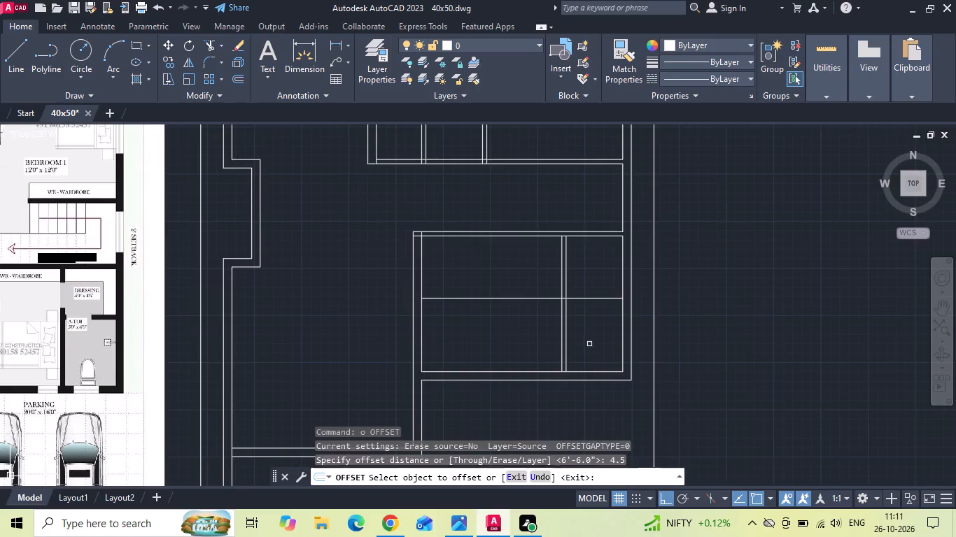
click(582, 298)
click(581, 266)
key(Escape)
Trim both lines of the toilet and dressing divider where they run into bedroom 2, west of the vertical partition.
text(tr)
key(space)
key(space)
drag(537, 303, 534, 282)
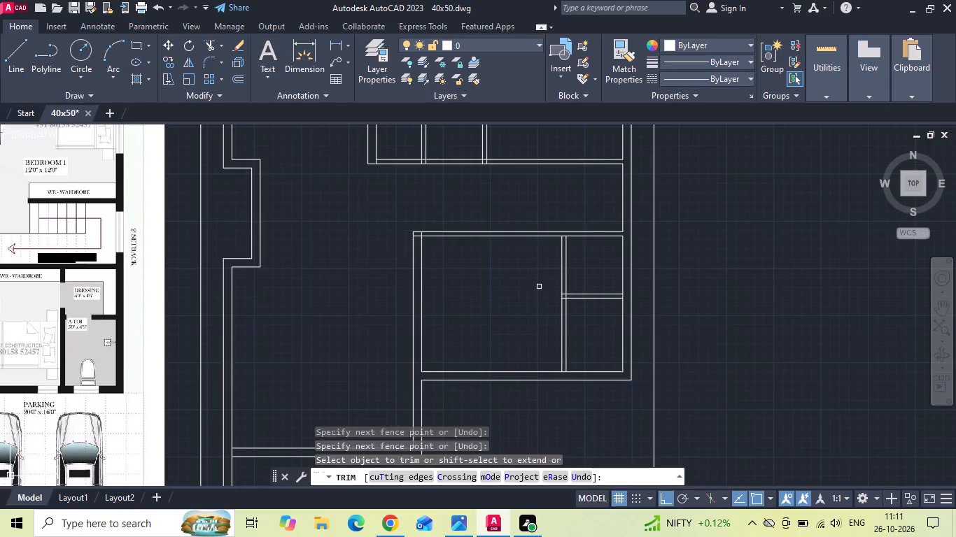
Trim the stub of the north wall's lower line inside the west wall at bedroom 2's northwest corner.
scroll(544, 306, down, 1)
middle_click(493, 295)
scroll(456, 272, up, 2)
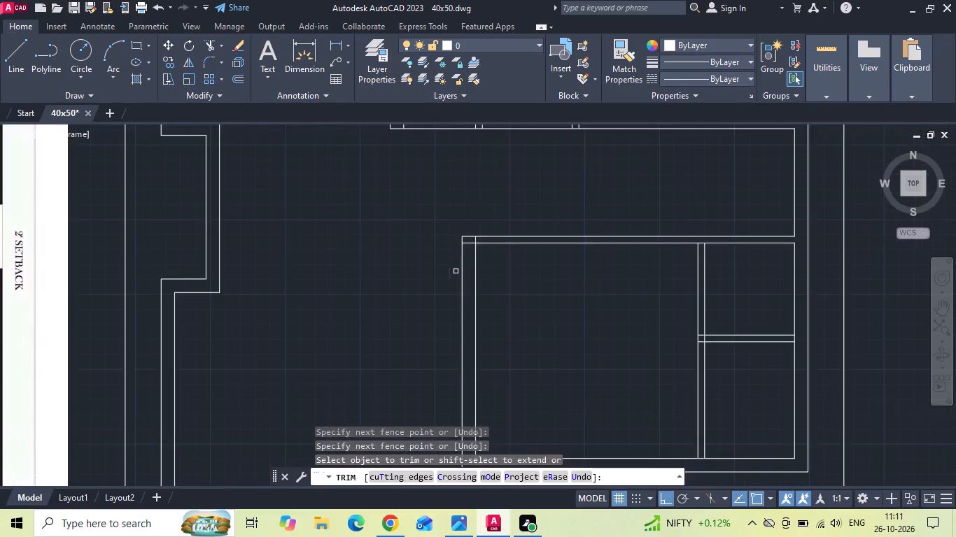
scroll(473, 240, up, 1)
click(470, 243)
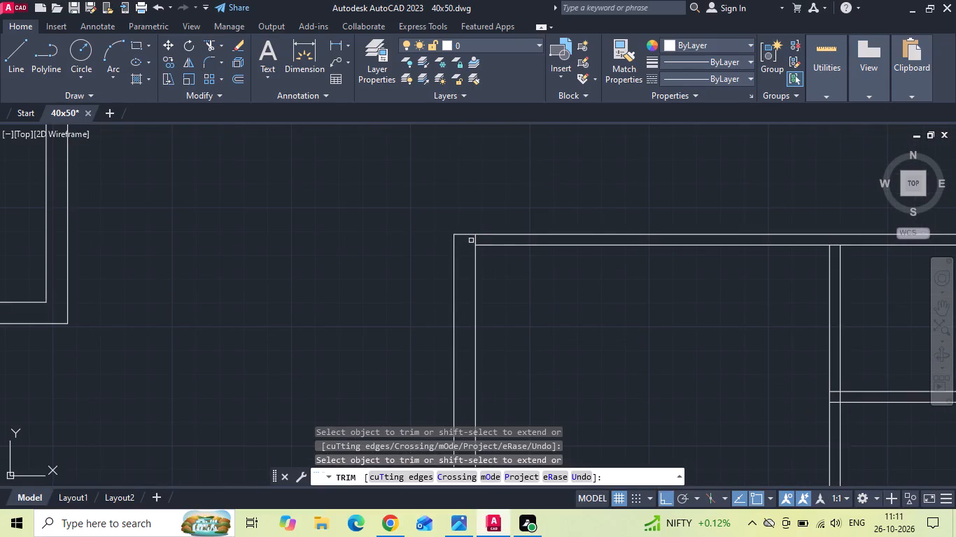
key(Escape)
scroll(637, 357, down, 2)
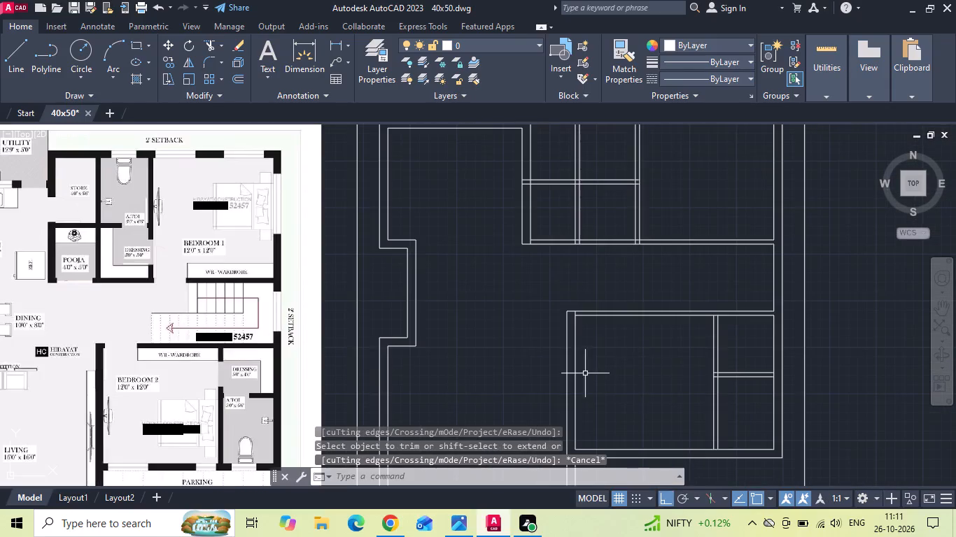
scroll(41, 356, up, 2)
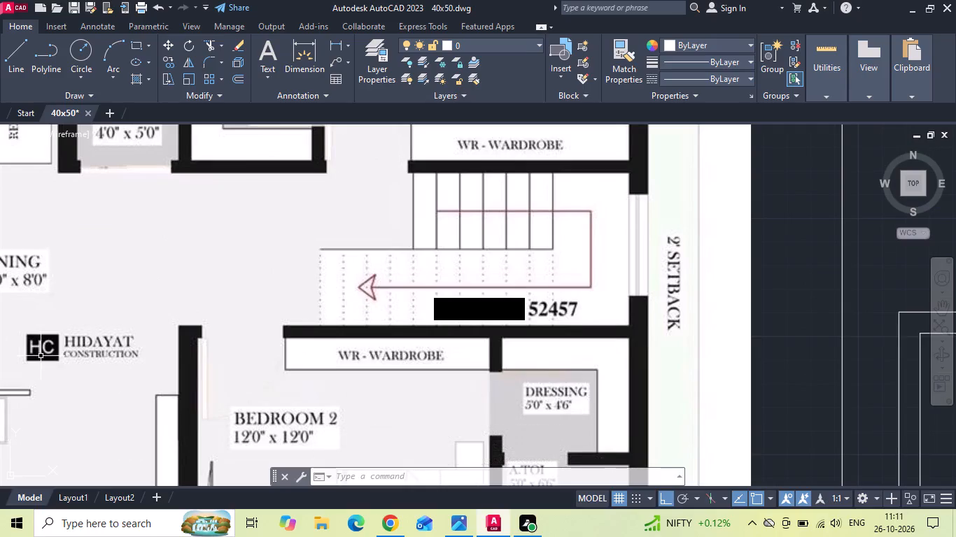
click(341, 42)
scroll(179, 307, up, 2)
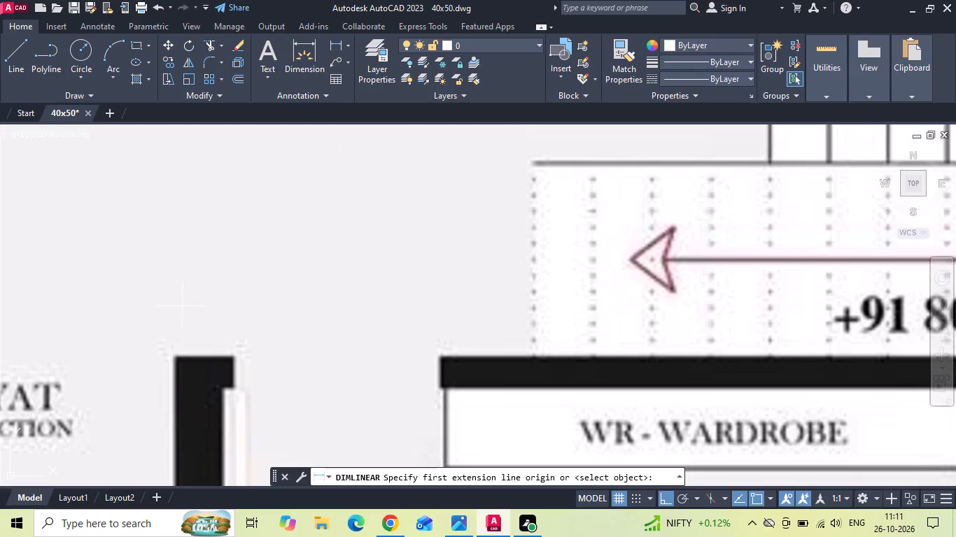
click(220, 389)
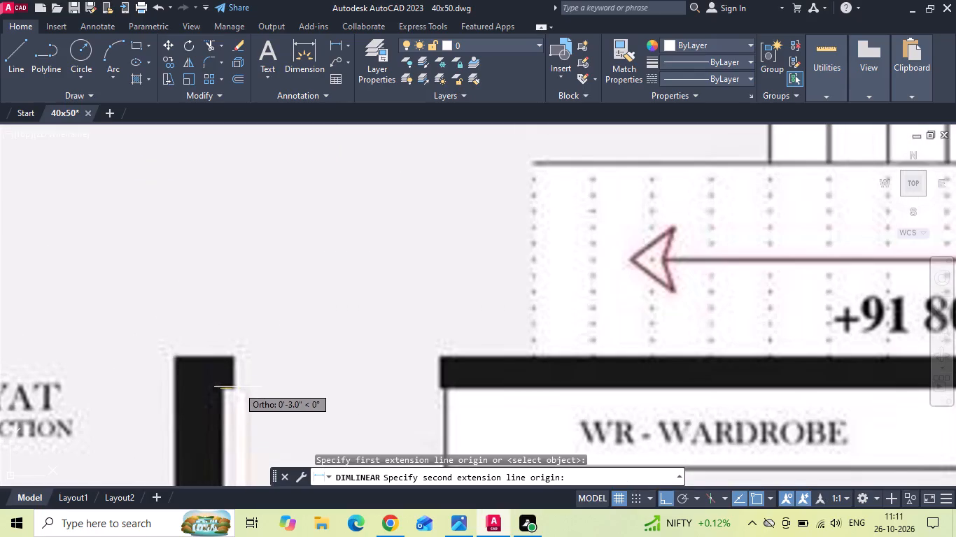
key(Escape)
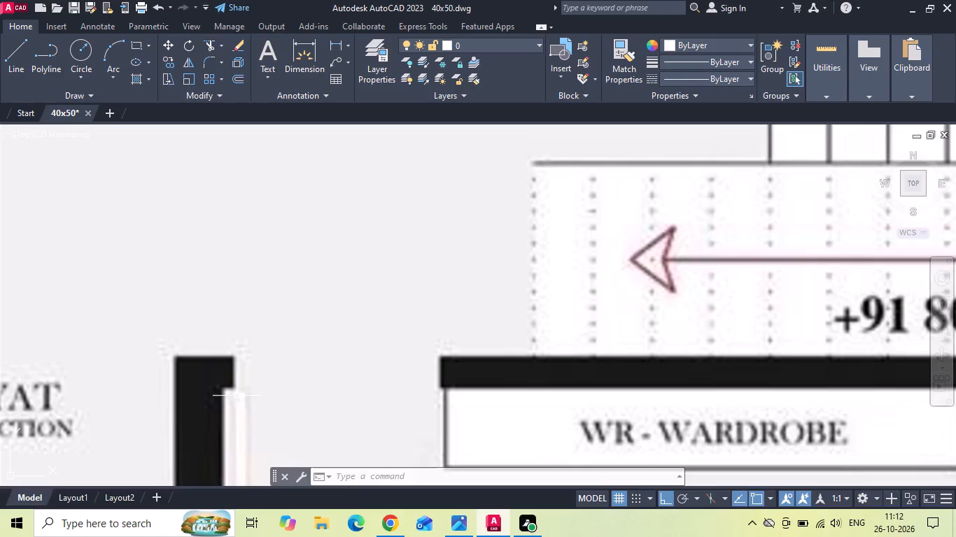
Offset the inner west wall lines of bedroom 2 and bedroom 1 by 2" to the east, into each room.
scroll(309, 313, down, 2)
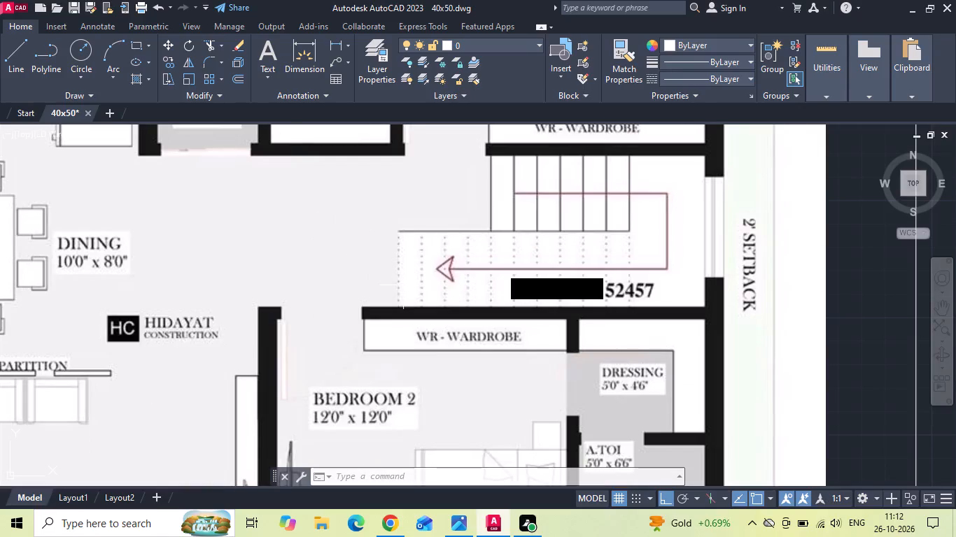
scroll(403, 285, down, 2)
scroll(426, 303, up, 1)
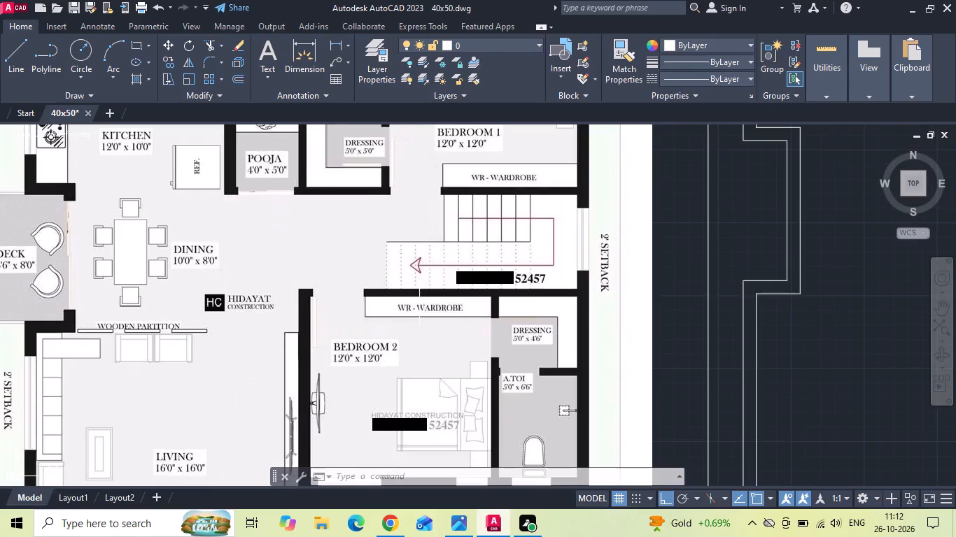
scroll(413, 299, down, 2)
scroll(735, 285, up, 1)
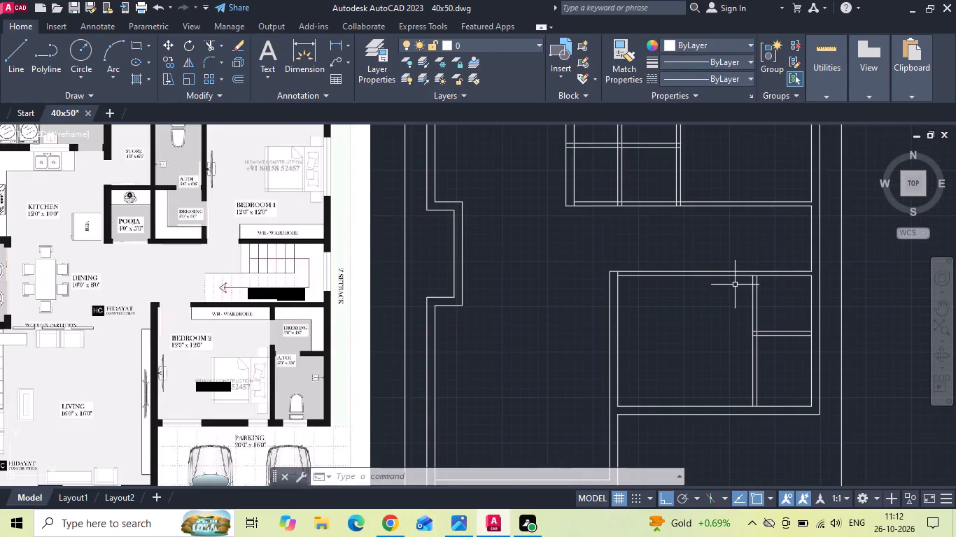
text(o 2)
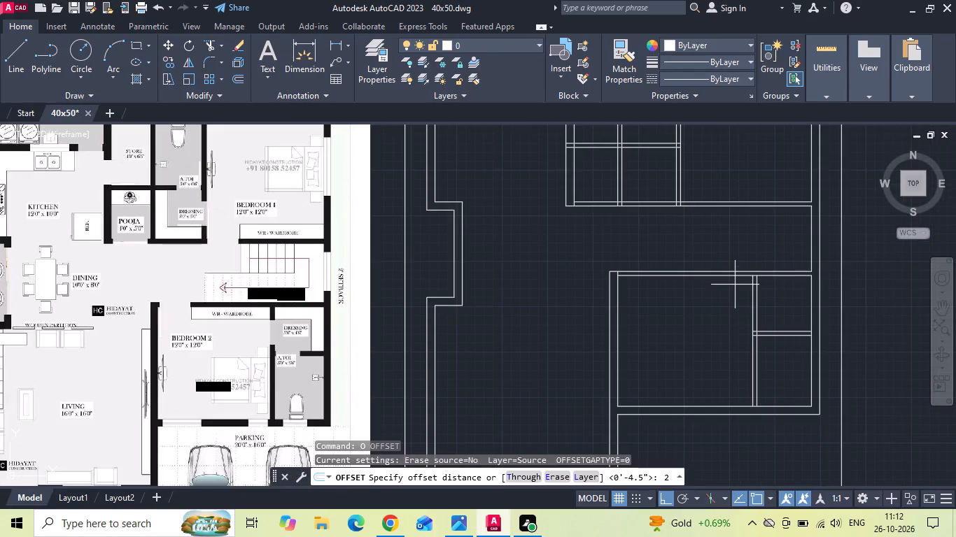
key(Return)
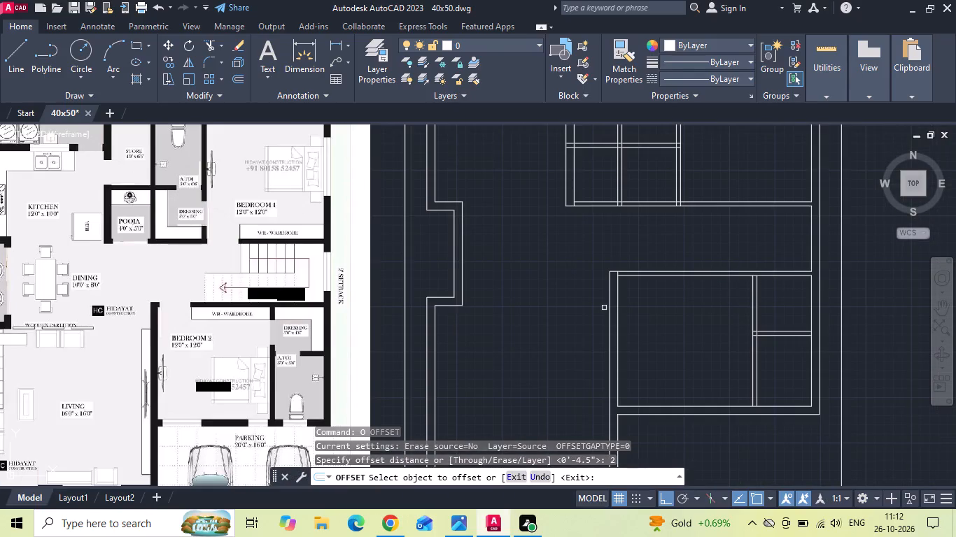
click(618, 289)
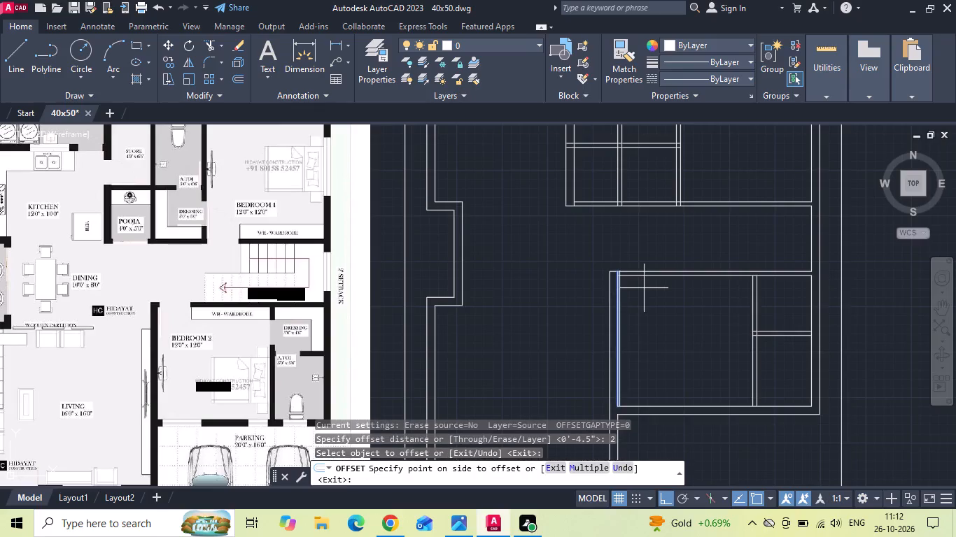
click(644, 288)
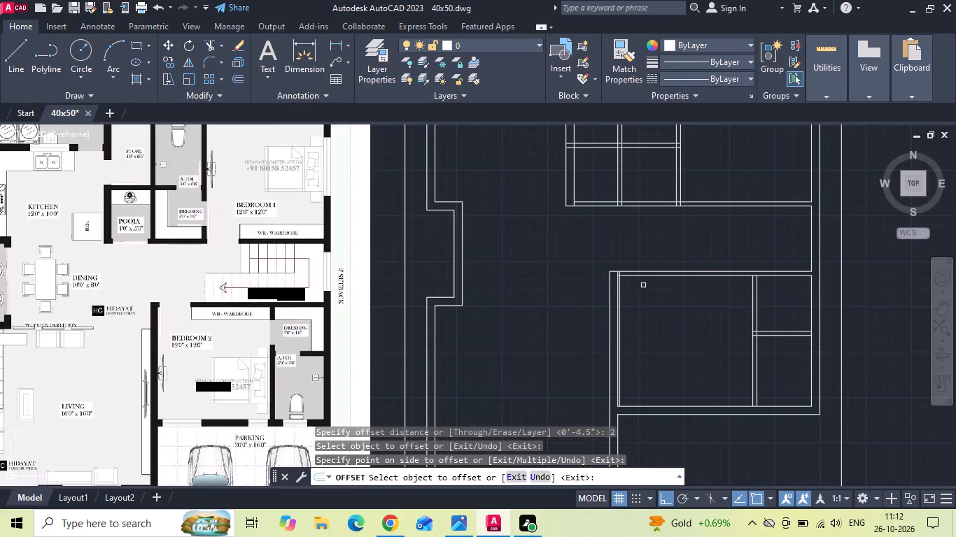
drag(680, 178, 689, 177)
click(712, 171)
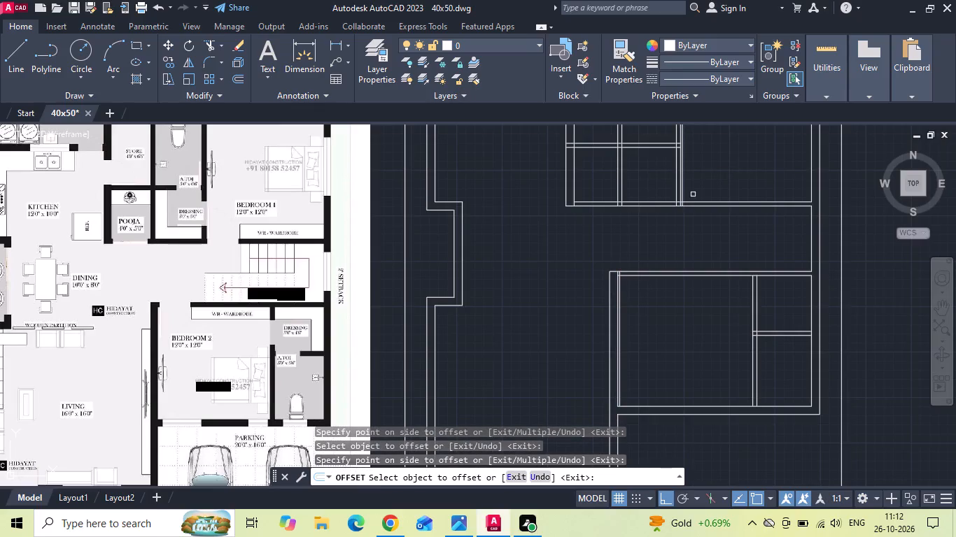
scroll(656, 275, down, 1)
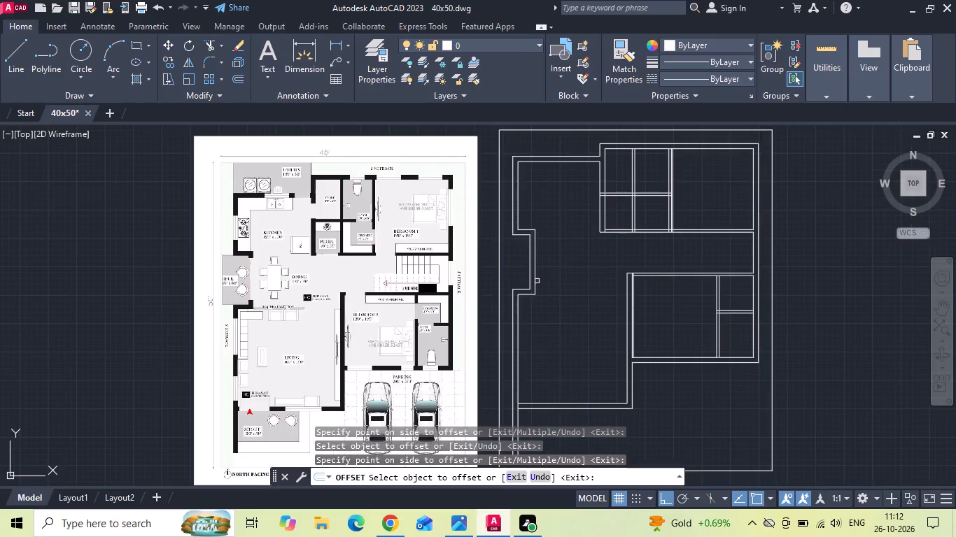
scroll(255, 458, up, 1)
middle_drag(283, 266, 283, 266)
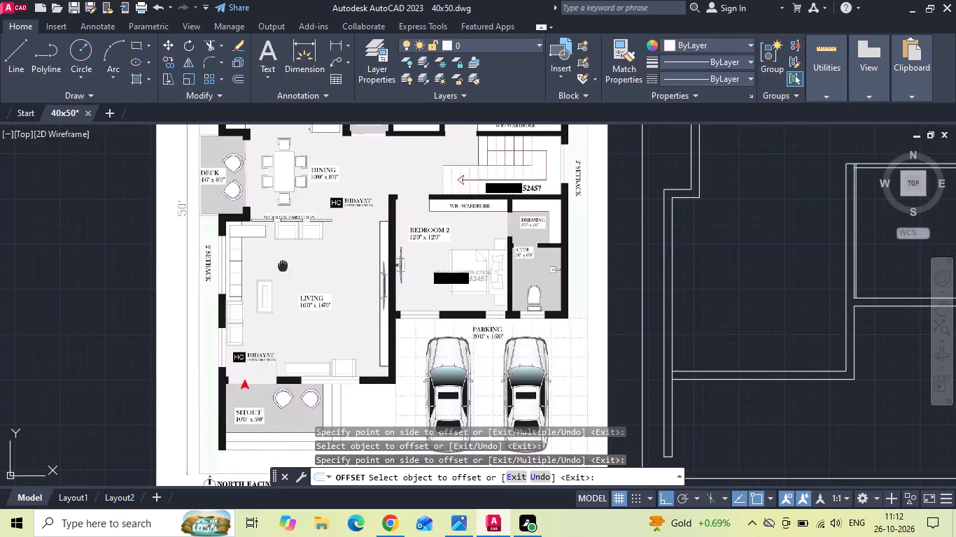
Offset the west line of the partition between bedroom 1 and its toilet by 2" to the west.
middle_drag(283, 266, 278, 403)
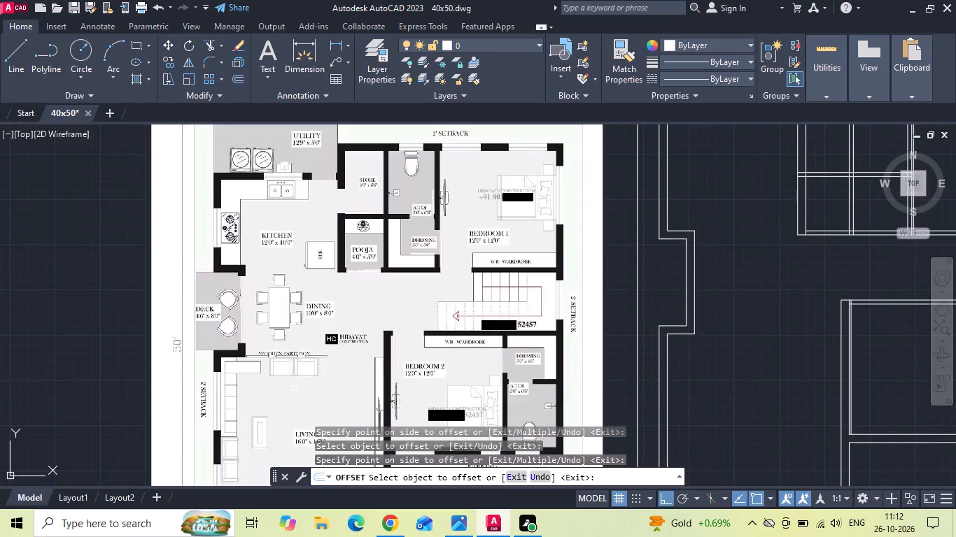
middle_drag(679, 271, 484, 366)
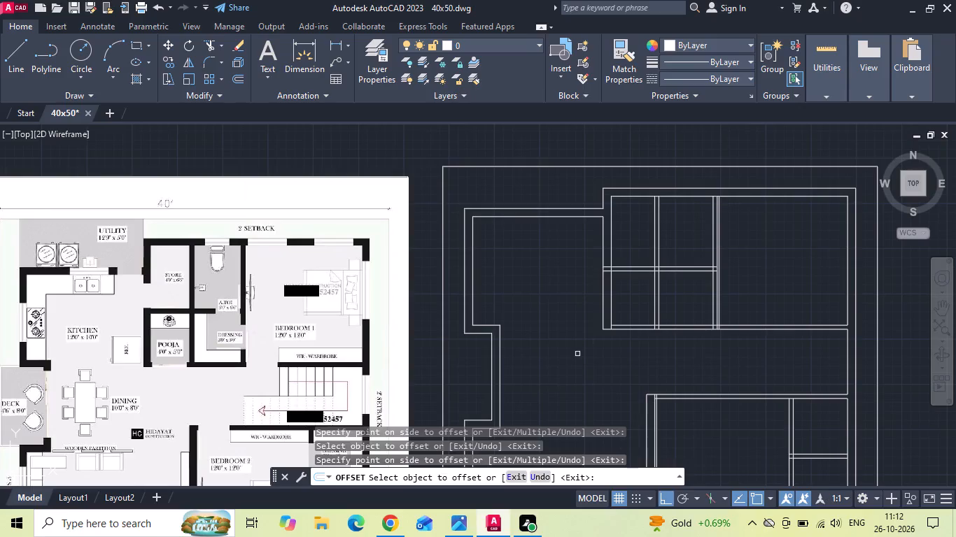
click(712, 253)
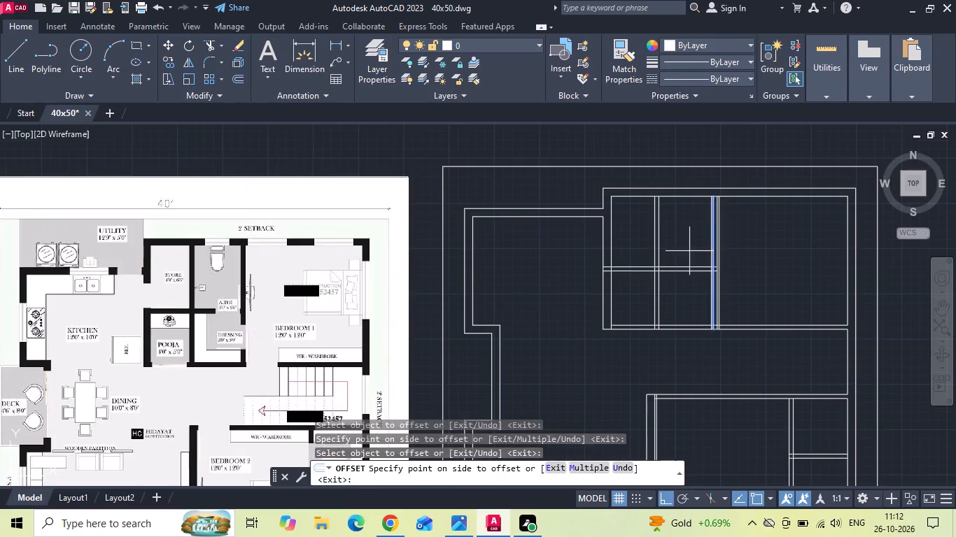
click(675, 247)
key(Escape)
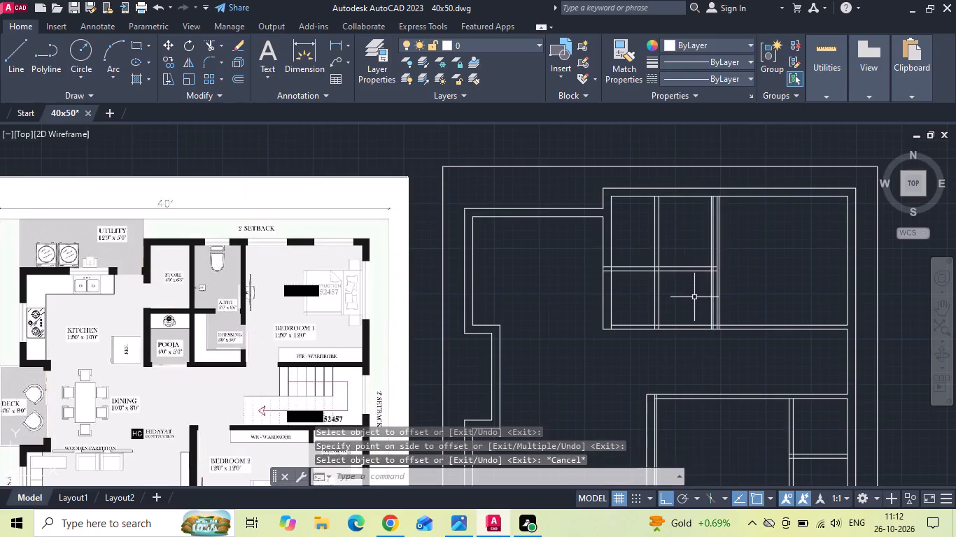
Offset the new 2" line by 2'6" to the west to mark the toilet and dressing door width.
text(o)
key(space)
text(2'6)
key(space)
scroll(711, 264, up, 3)
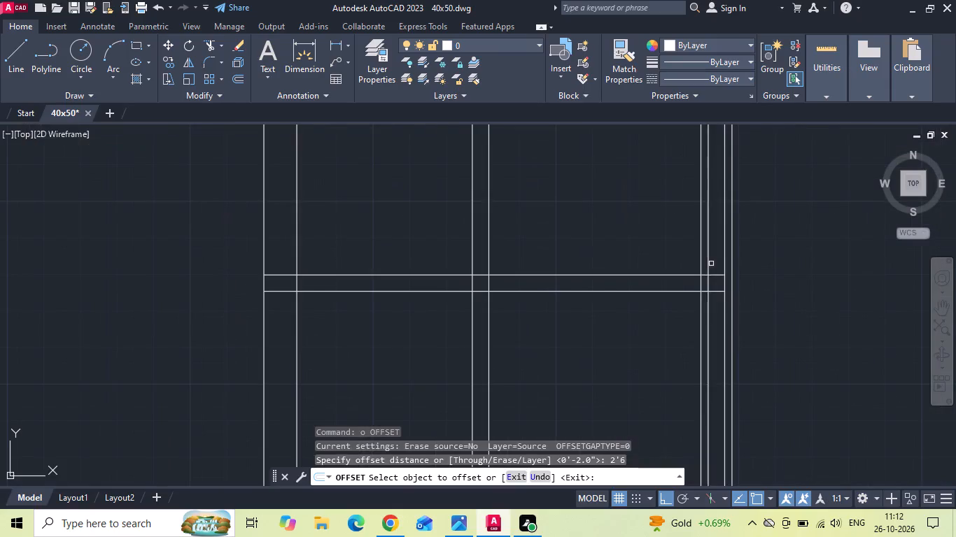
click(703, 262)
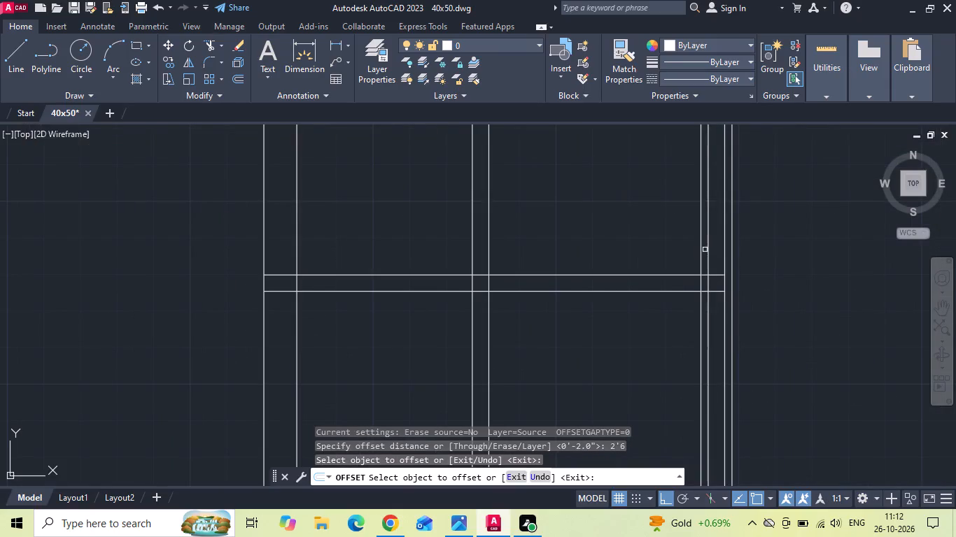
click(701, 257)
click(621, 246)
scroll(616, 229, down, 3)
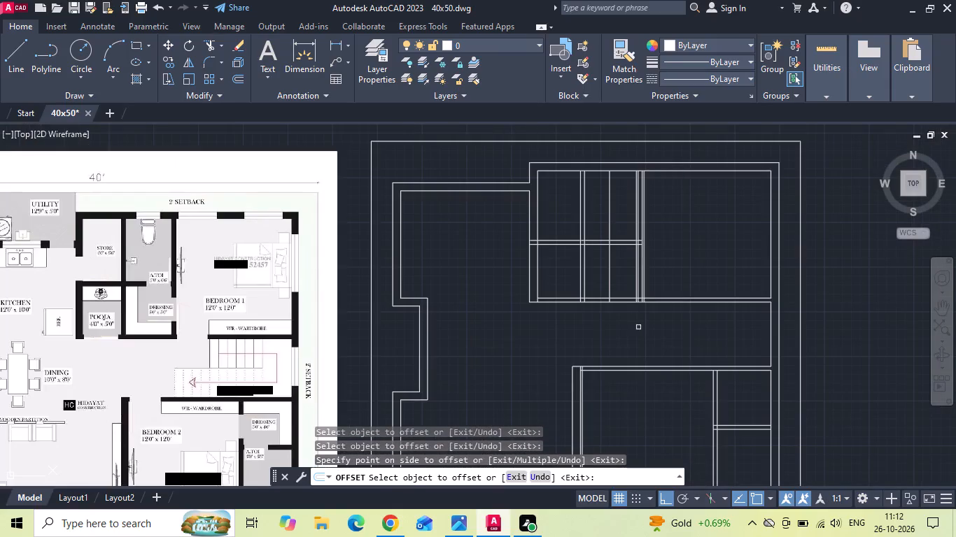
middle_drag(622, 314, 619, 282)
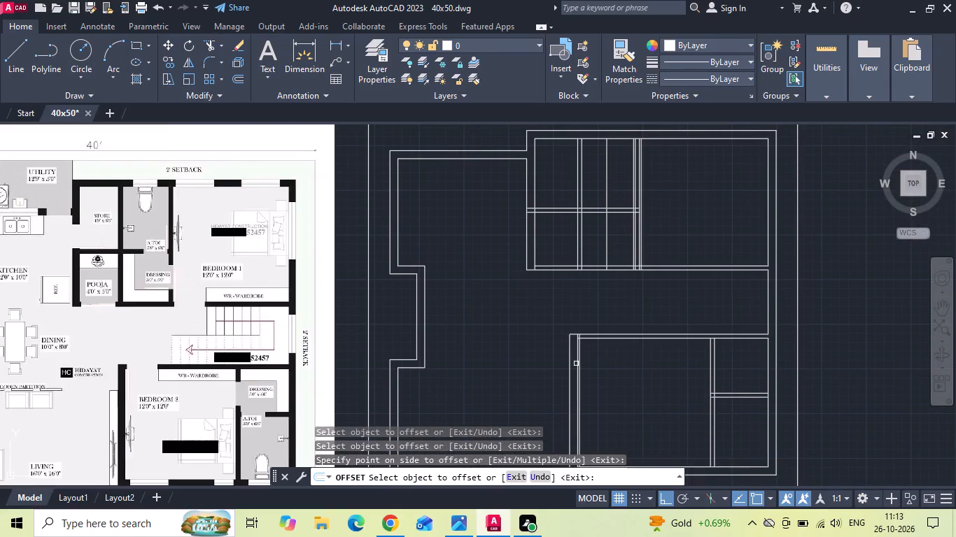
key(Escape)
Offset the 2" lines inside bedroom 2 and bedroom 1 by 3' to the east to mark the door widths.
text(o 3')
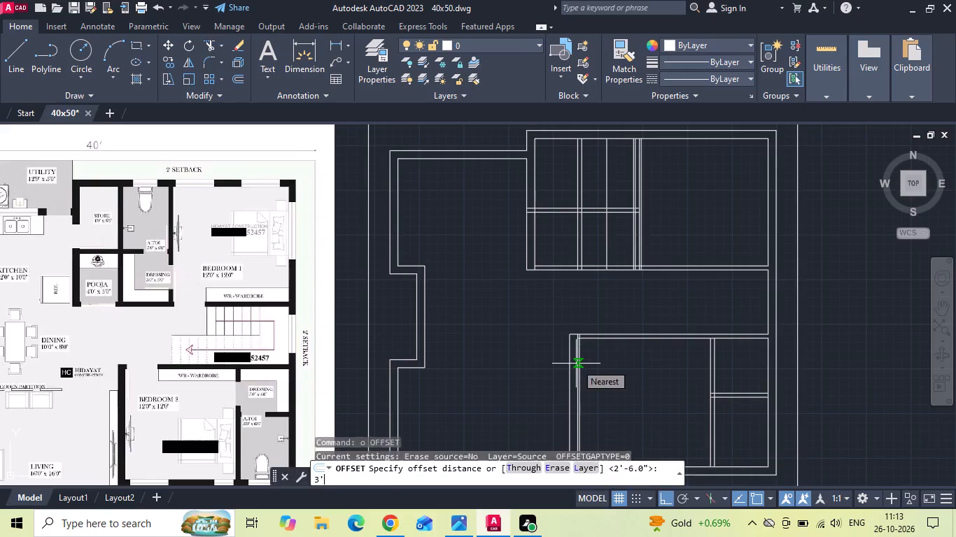
key(Return)
scroll(605, 344, up, 2)
drag(552, 382, 584, 371)
click(632, 361)
scroll(522, 392, down, 1)
scroll(636, 216, up, 1)
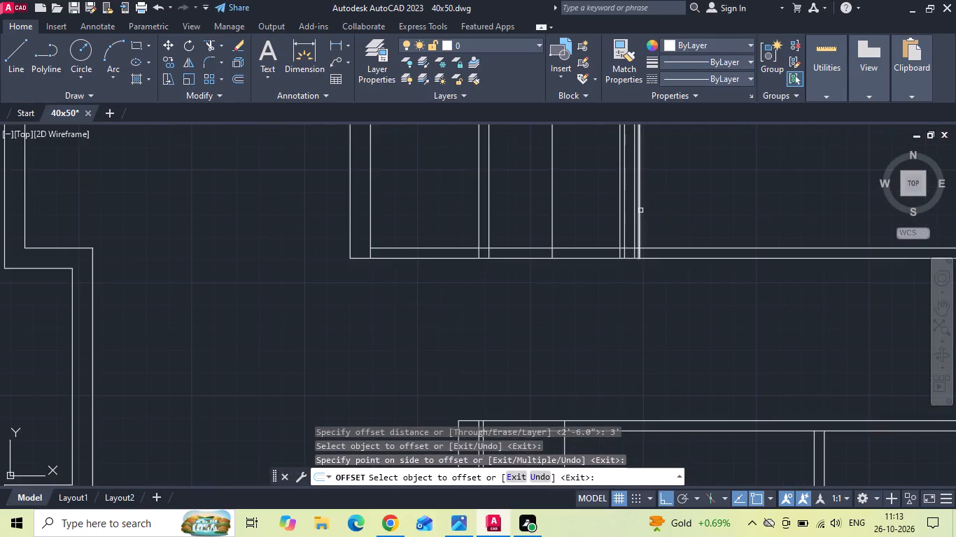
click(640, 213)
click(714, 203)
key(Escape)
Trim bedroom 1's south wall between the door marks, removing the excess jamb lines and the partition stubs inside the wall.
key(t)
key(r)
key(space)
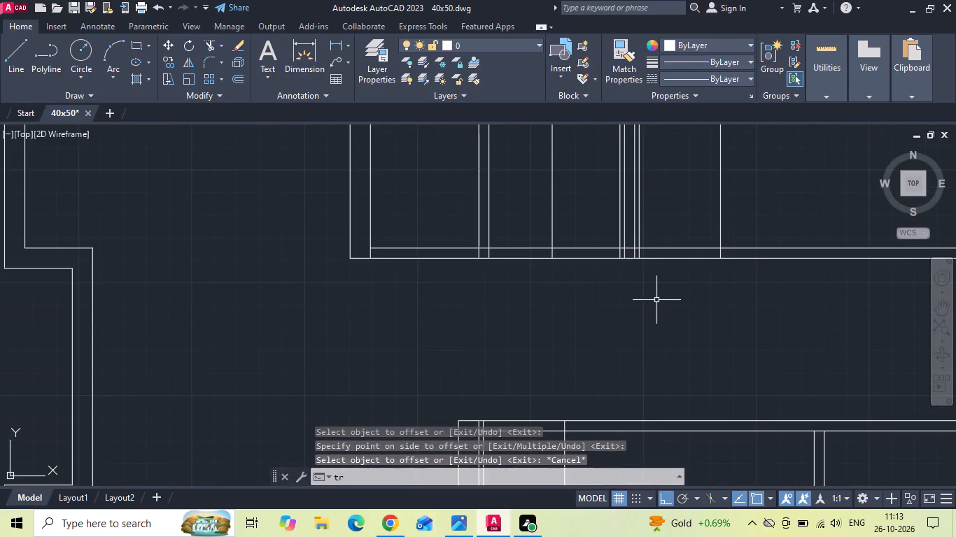
drag(645, 312, 730, 175)
scroll(634, 243, up, 3)
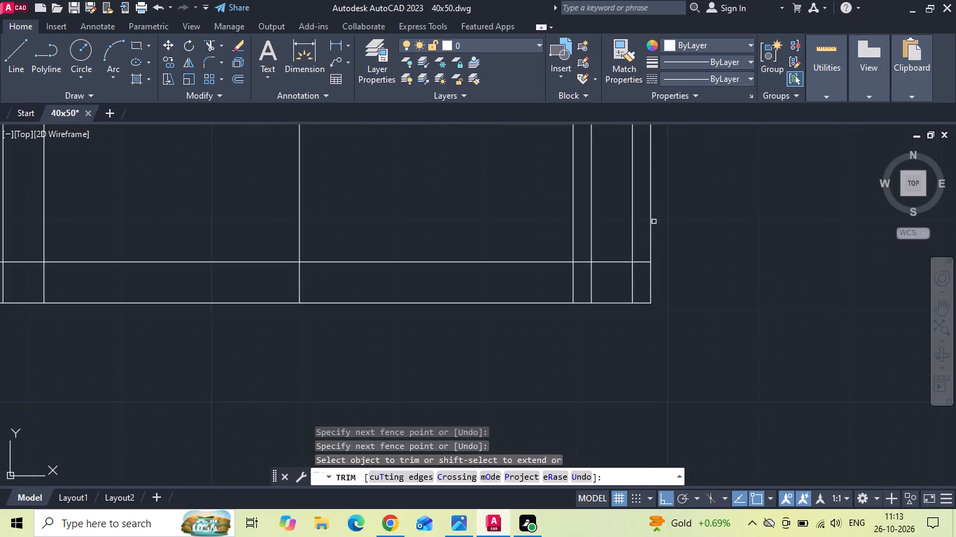
click(649, 227)
click(638, 278)
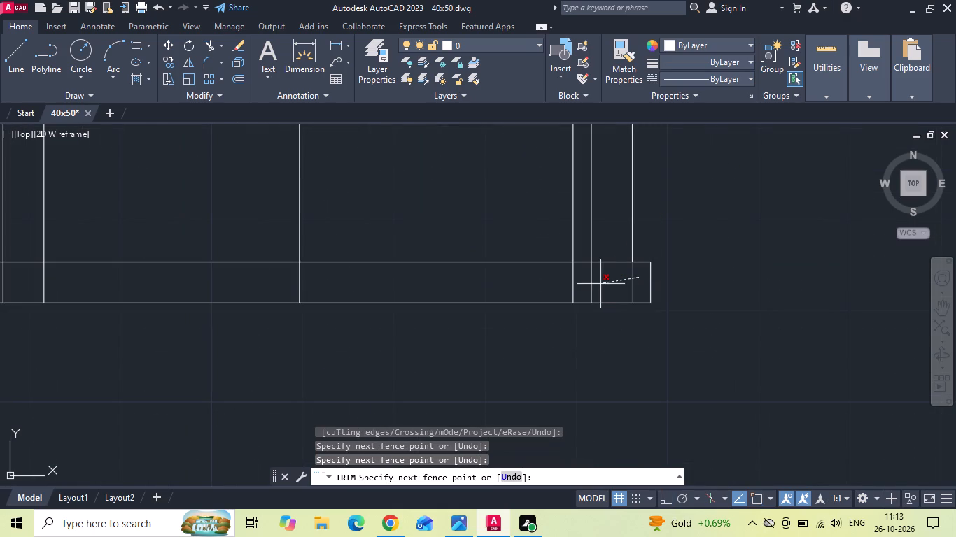
click(556, 287)
Trim the toilet and dressing divider into a door opening, clearing the excess jamb lines and the stubs inside the east partition.
scroll(565, 329, down, 3)
scroll(572, 155, up, 1)
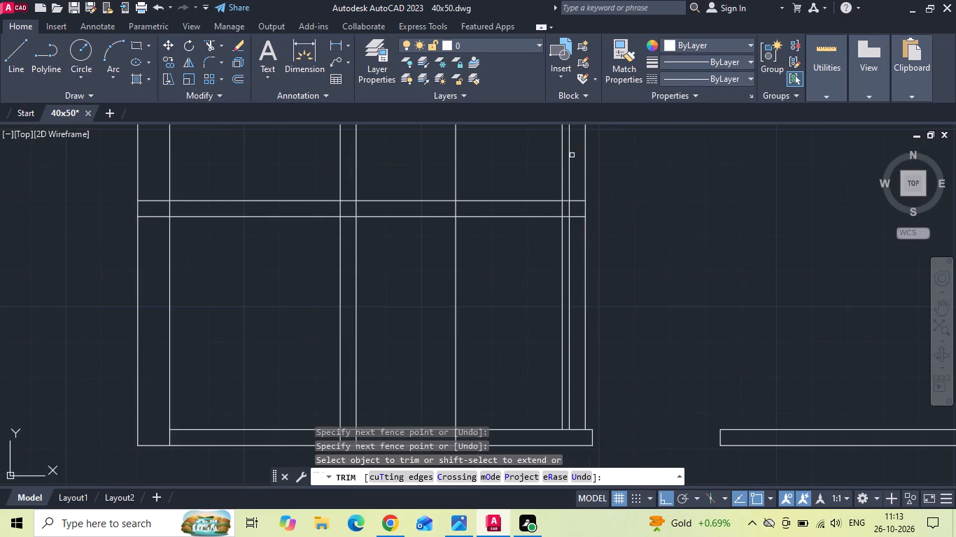
drag(553, 190, 506, 290)
drag(461, 313, 430, 330)
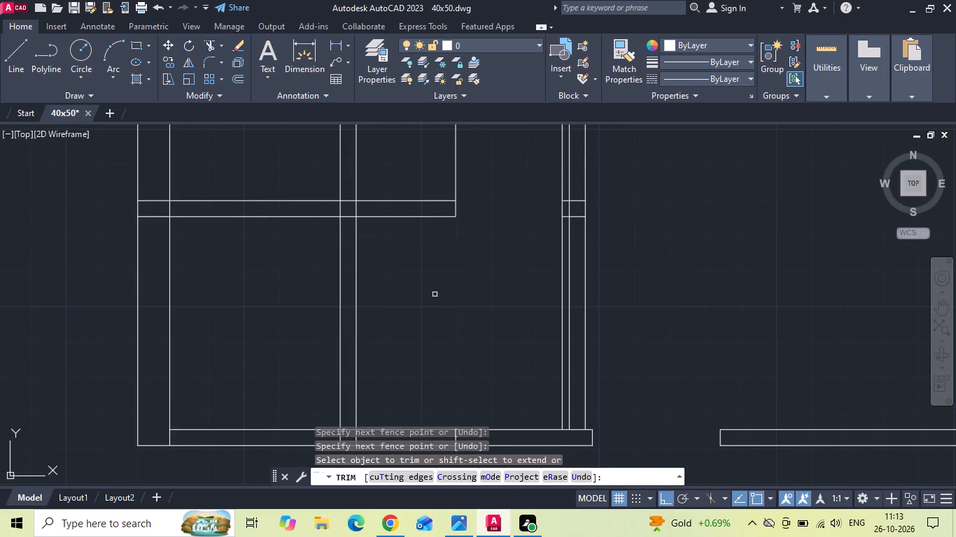
drag(462, 162, 478, 179)
drag(416, 166, 481, 162)
click(565, 178)
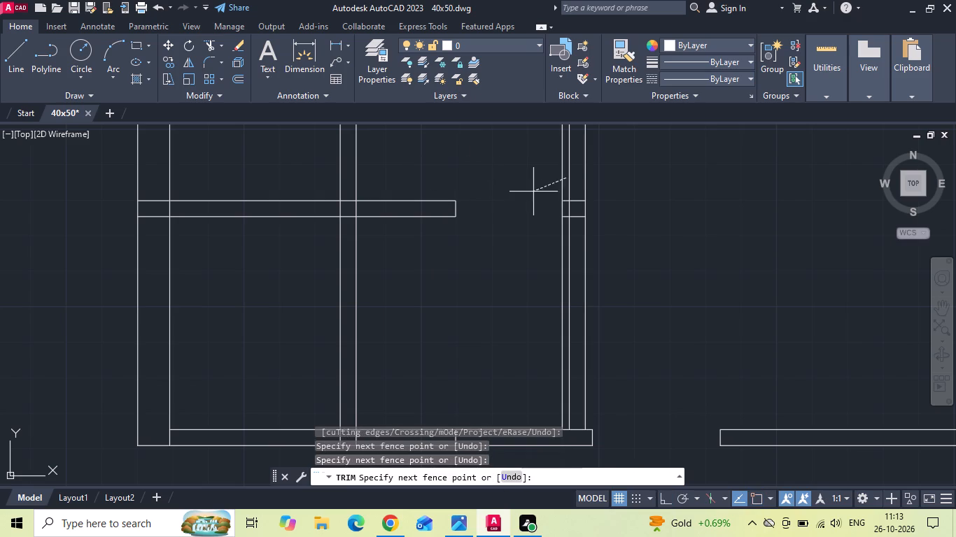
click(533, 192)
click(561, 274)
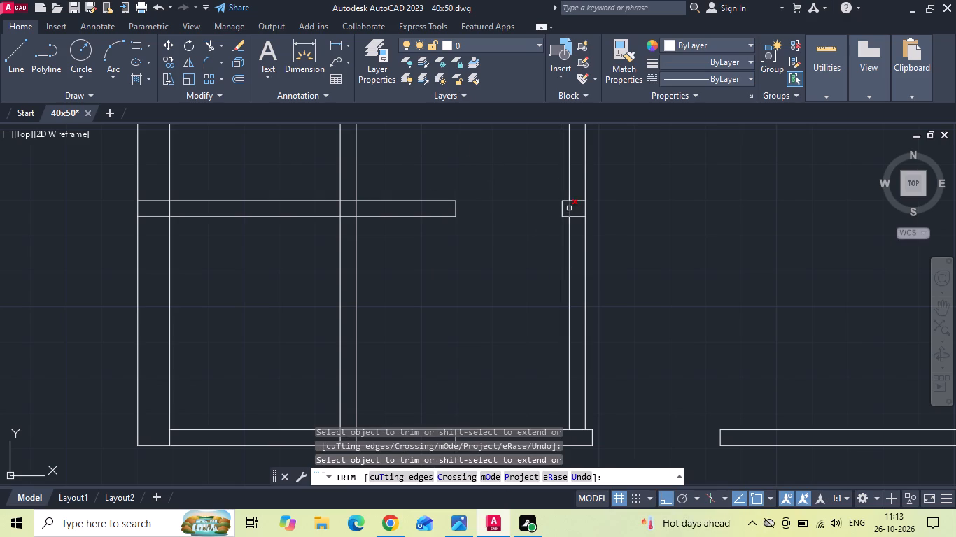
click(569, 208)
click(577, 202)
click(578, 215)
Trim the south wall's upper line where it crosses the partition between the dressing and bedroom 1.
scroll(626, 268, down, 2)
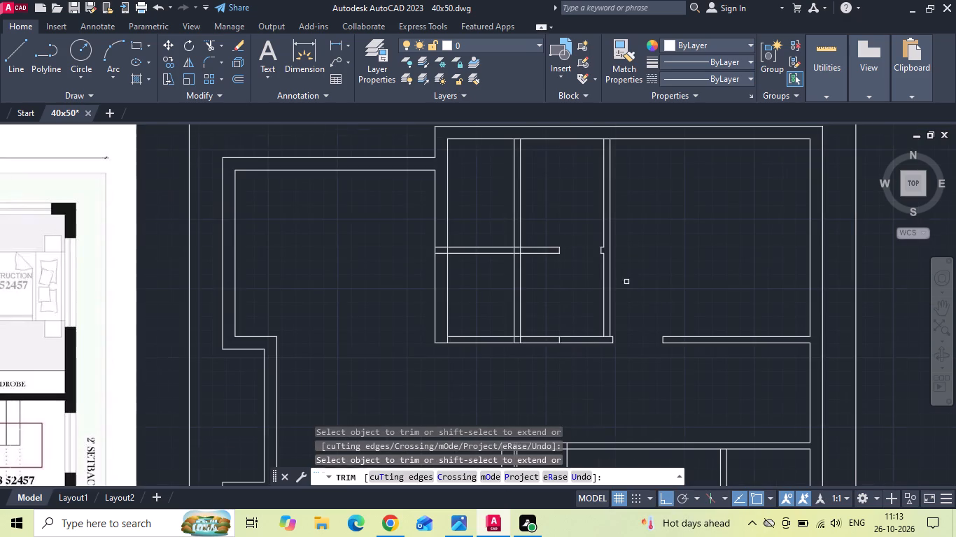
scroll(605, 338, up, 2)
click(603, 335)
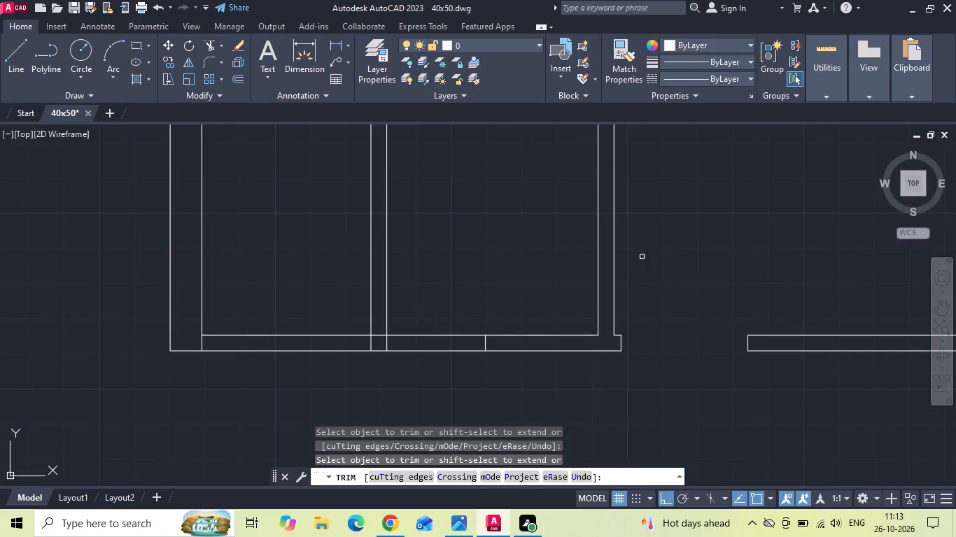
Trim bedroom 2's north wall into a door opening at its west end, removing the excess jamb lines and the corner stub.
scroll(642, 256, down, 3)
middle_drag(630, 329, 598, 266)
scroll(575, 308, up, 3)
drag(533, 158, 538, 357)
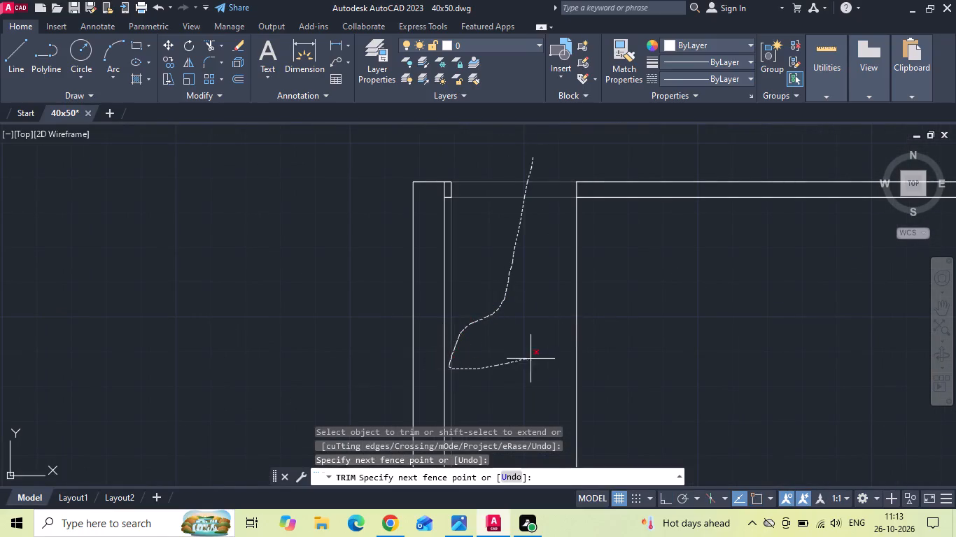
drag(538, 357, 610, 340)
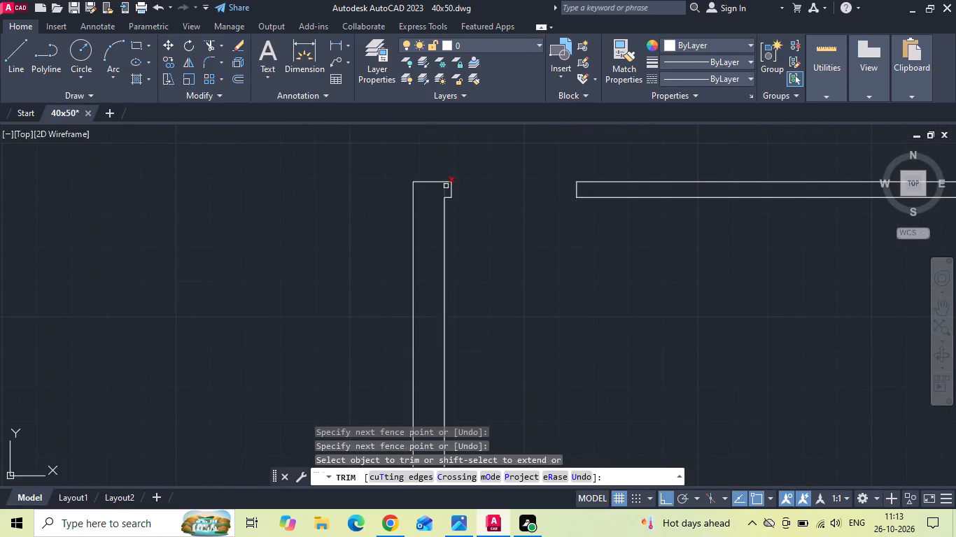
click(446, 186)
Trim the north wall's lower line where bedroom 2's vertical toilet partition joins it.
scroll(498, 260, down, 2)
middle_drag(616, 268, 591, 262)
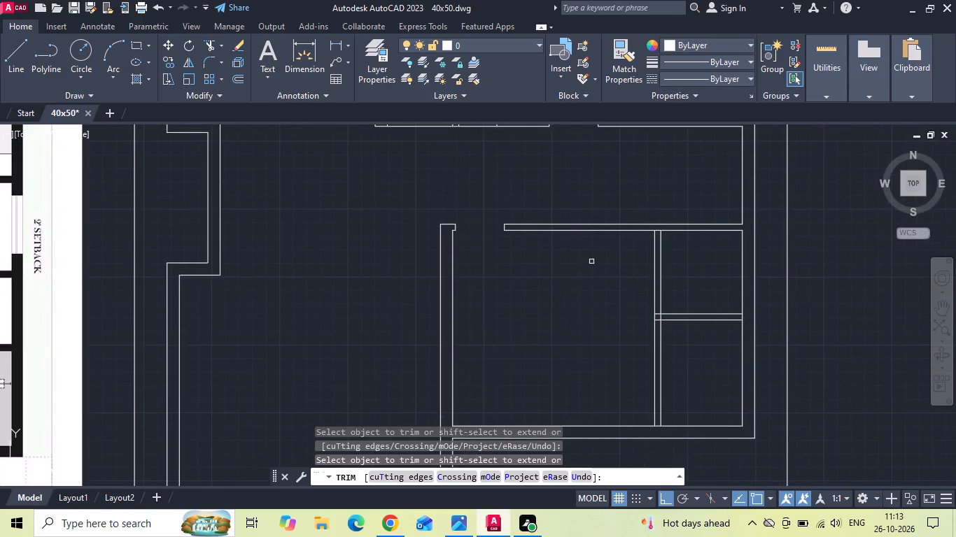
scroll(586, 322, down, 2)
scroll(619, 300, up, 4)
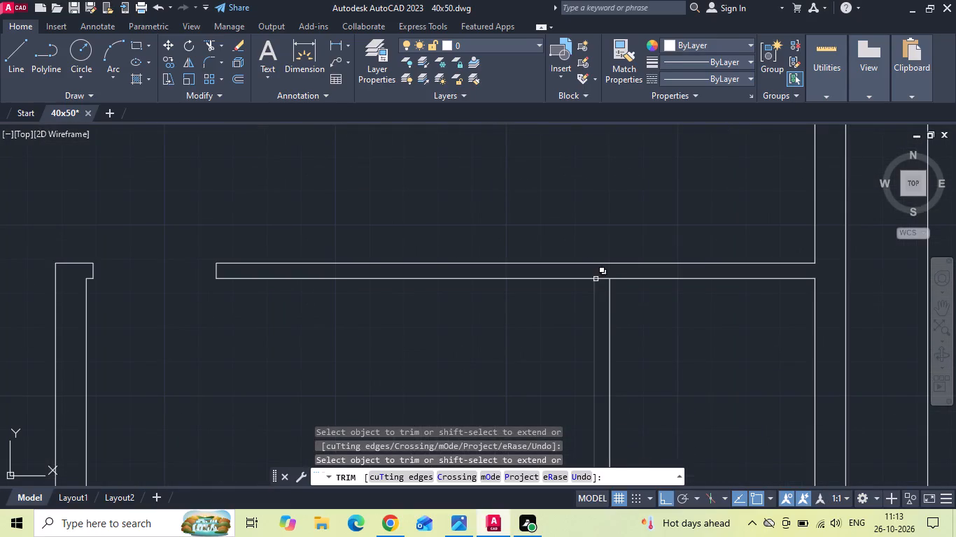
click(600, 278)
Clean up the south wall below pooja and dressing by trimming the leftover door line, partition stubs and wall junctions.
scroll(581, 218, down, 3)
scroll(553, 297, down, 1)
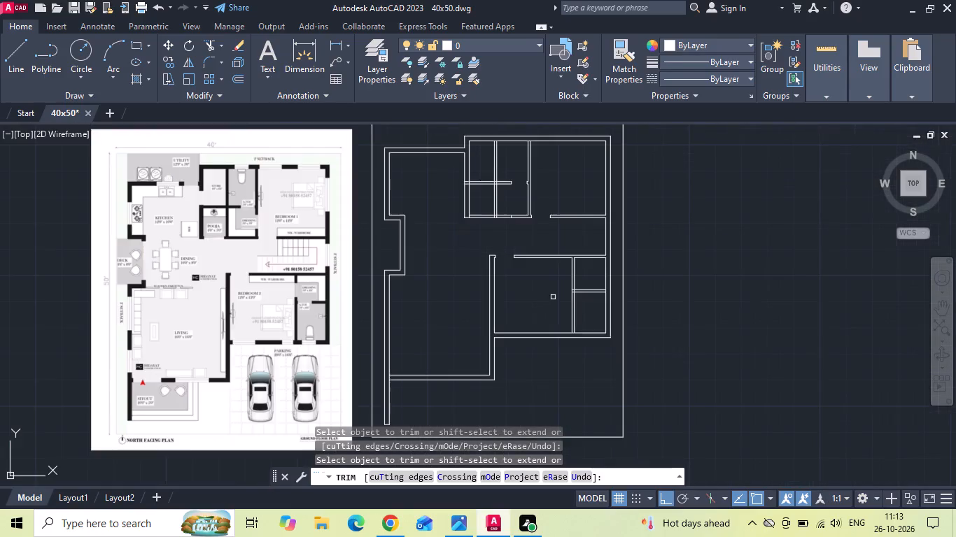
scroll(463, 217, up, 2)
middle_drag(463, 241, 495, 383)
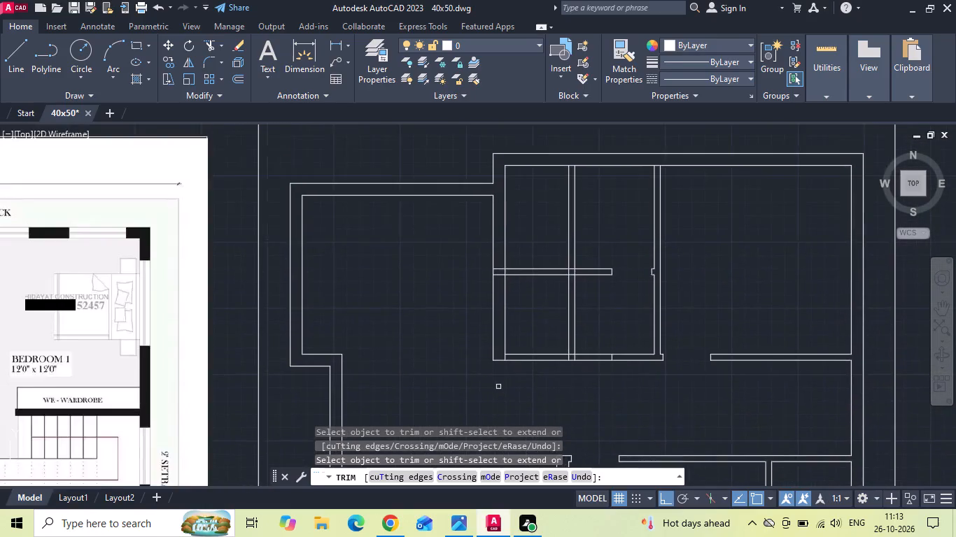
scroll(499, 389, down, 1)
scroll(545, 371, up, 3)
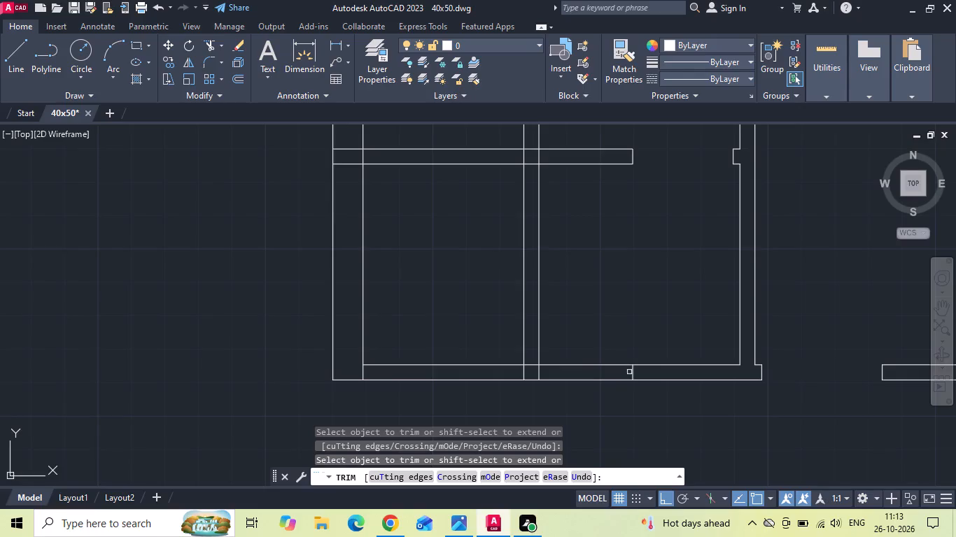
click(632, 373)
click(568, 371)
click(507, 369)
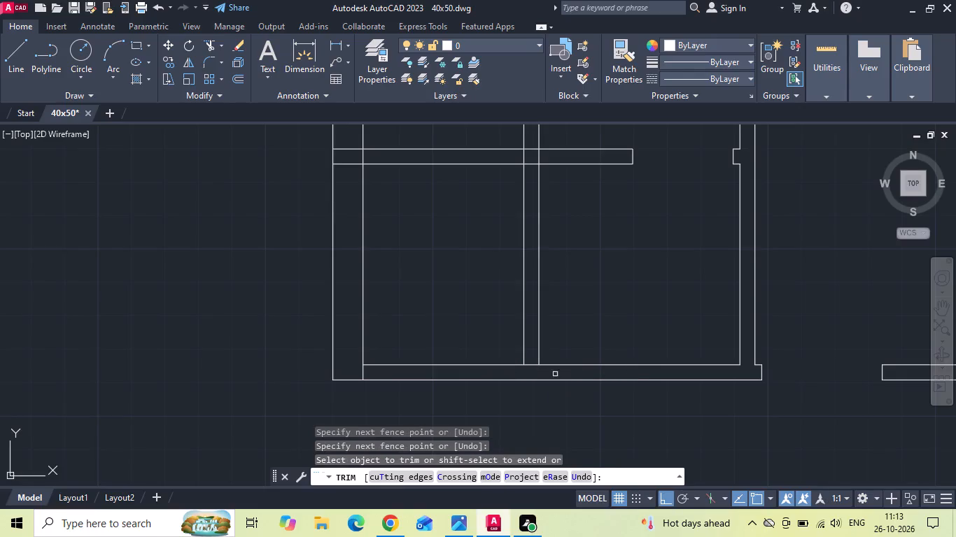
click(532, 364)
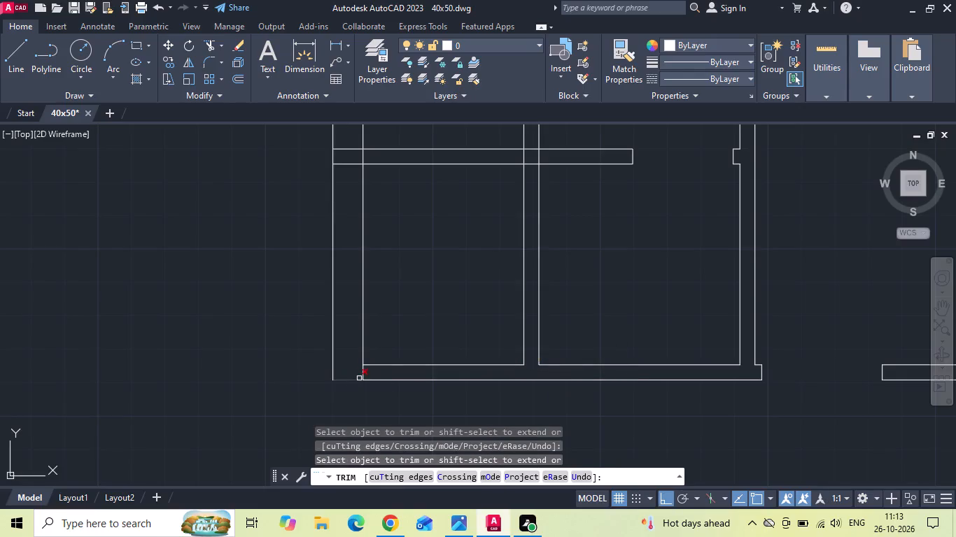
click(363, 372)
Trim the overlapping lines where the store and pooja divider crosses the vertical partition and meets the west wall.
middle_drag(402, 278, 458, 417)
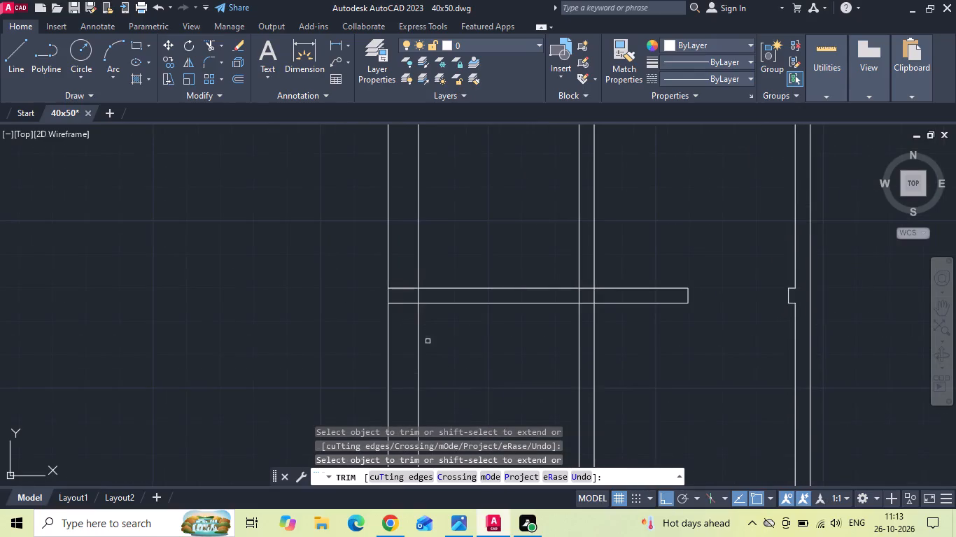
scroll(698, 320, down, 3)
scroll(617, 334, up, 1)
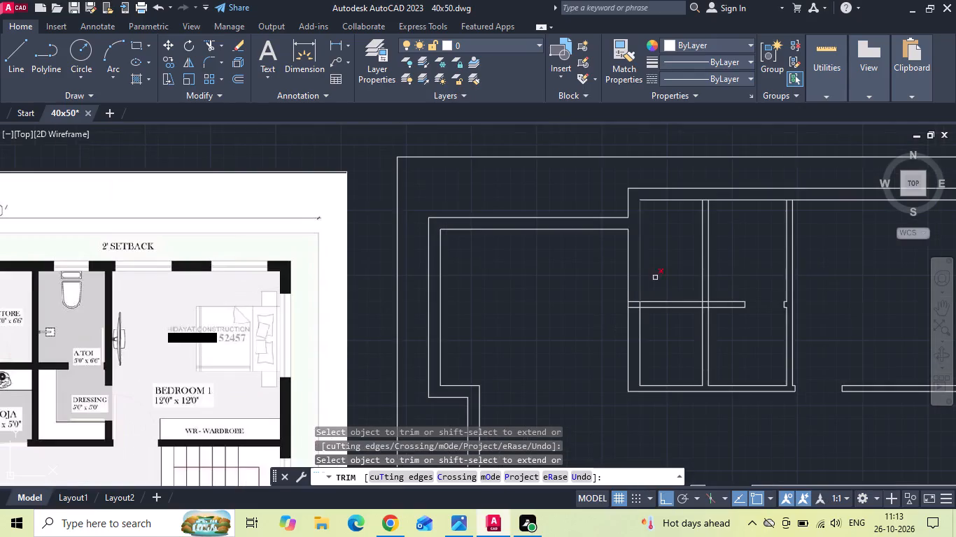
scroll(655, 277, up, 2)
click(815, 346)
scroll(781, 349, up, 2)
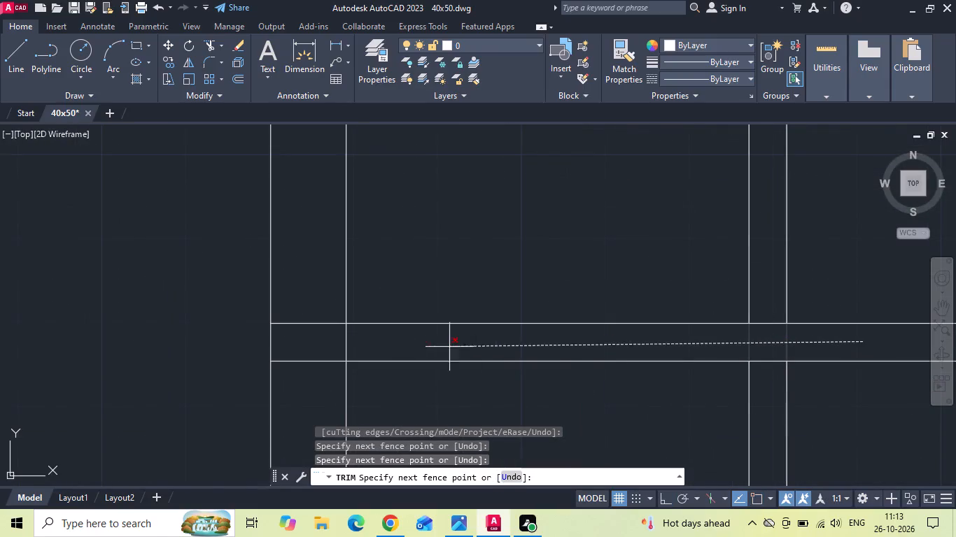
click(315, 338)
click(314, 322)
click(324, 362)
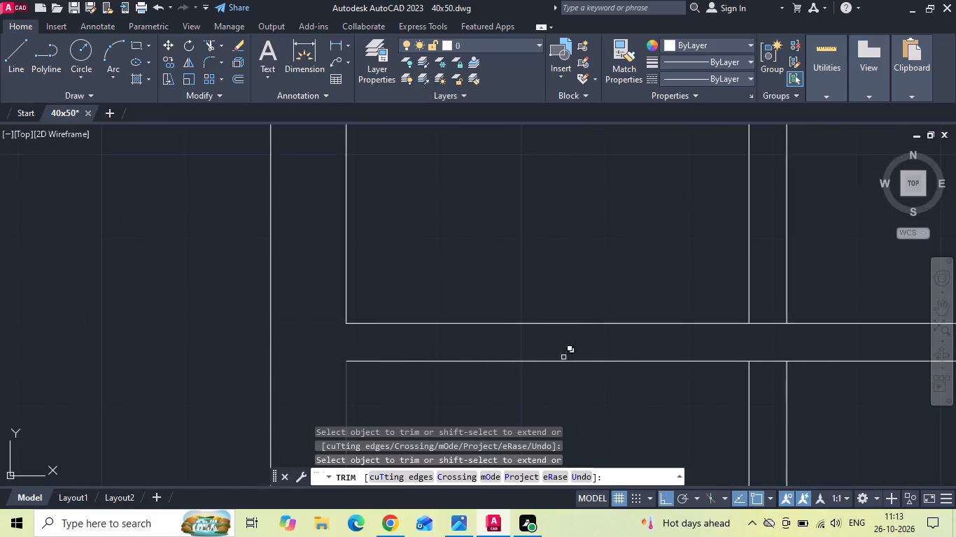
drag(775, 308, 772, 404)
key(Escape)
Copy the store's south wall line northward at distances of 2" and 2'8".
drag(593, 355, 584, 327)
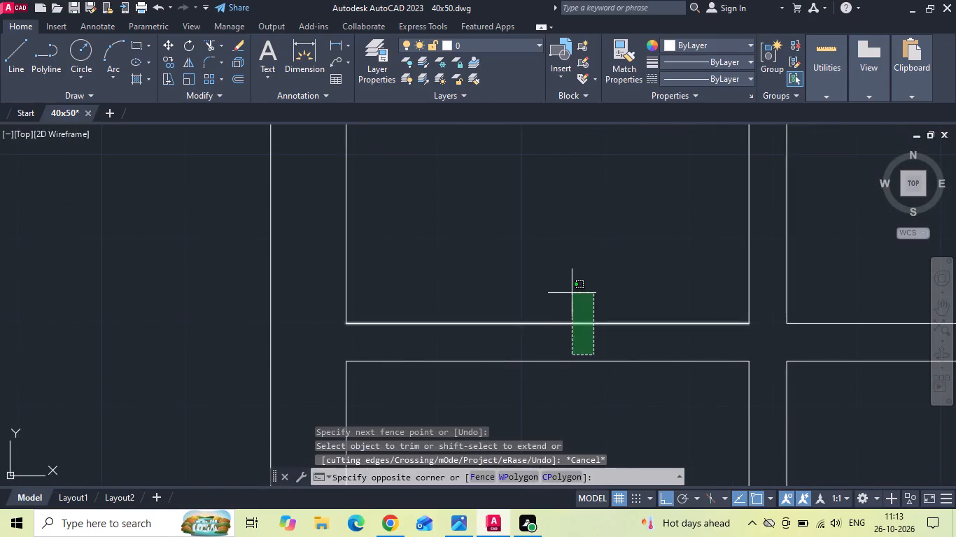
click(572, 293)
right_click(573, 292)
click(625, 266)
drag(598, 289, 597, 266)
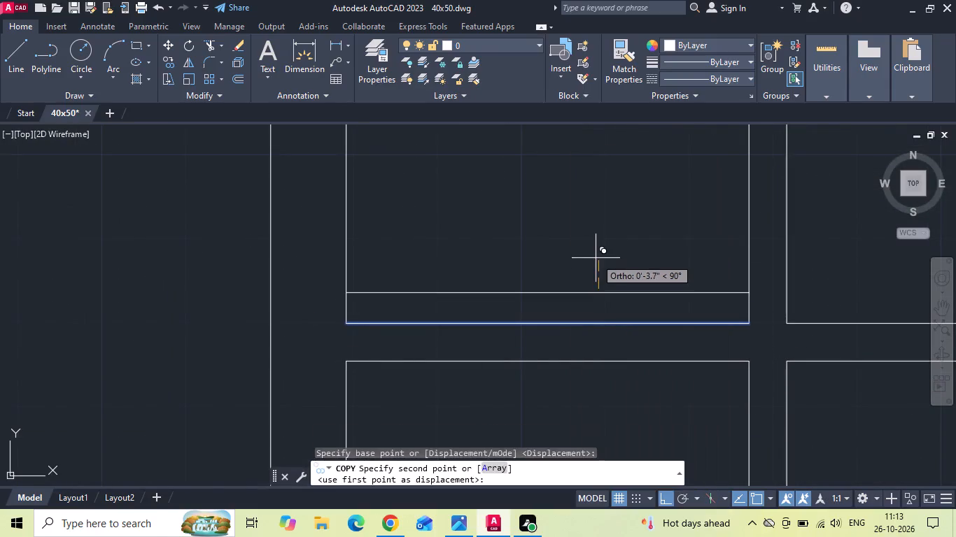
key(2)
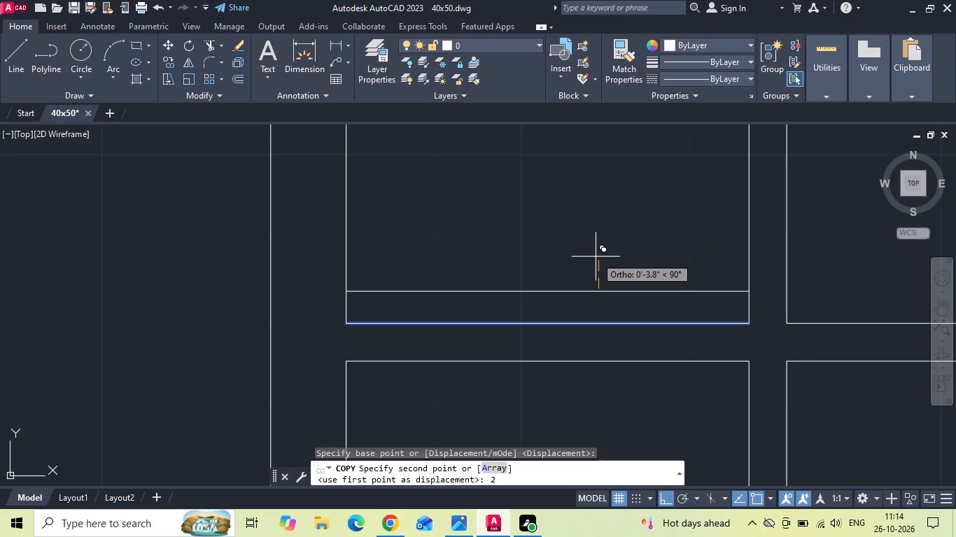
key(space)
text(2'8)
key(Return)
key(Escape)
Extend the copied lines across the store's west wall and trim out the door opening, removing the leftover line inside the store.
text(ex)
key(space)
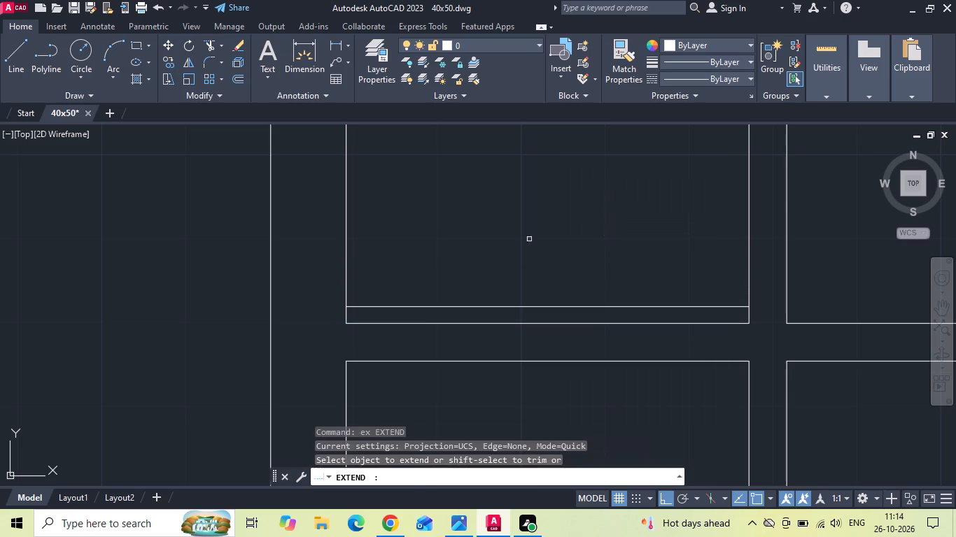
scroll(519, 275, down, 2)
drag(468, 189, 474, 213)
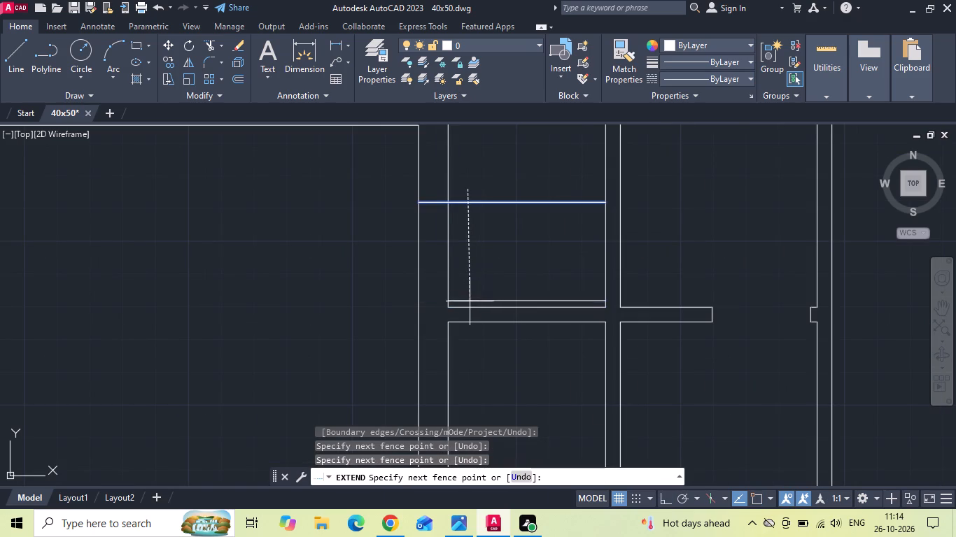
click(470, 302)
key(Escape)
key(t)
key(r)
key(space)
drag(396, 283, 509, 192)
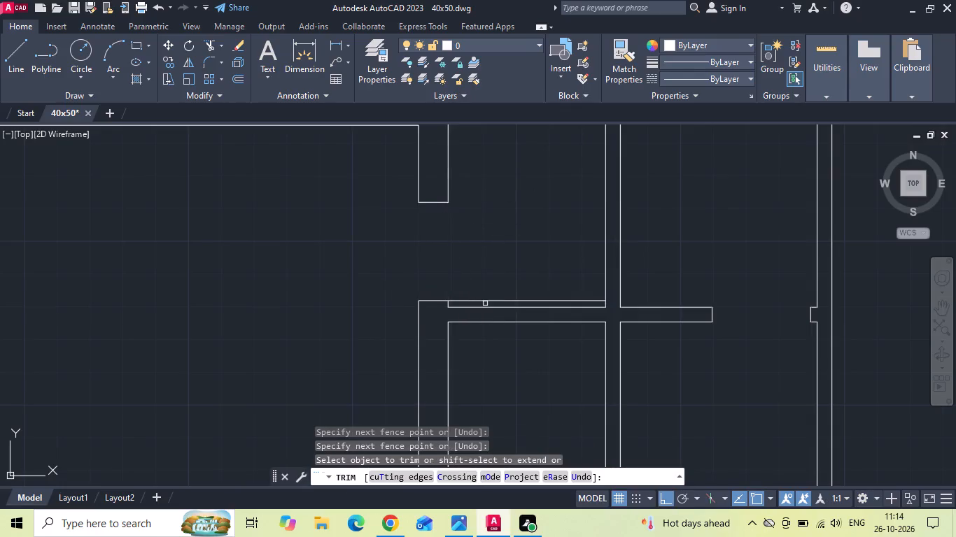
click(485, 303)
click(490, 280)
scroll(519, 371, down, 3)
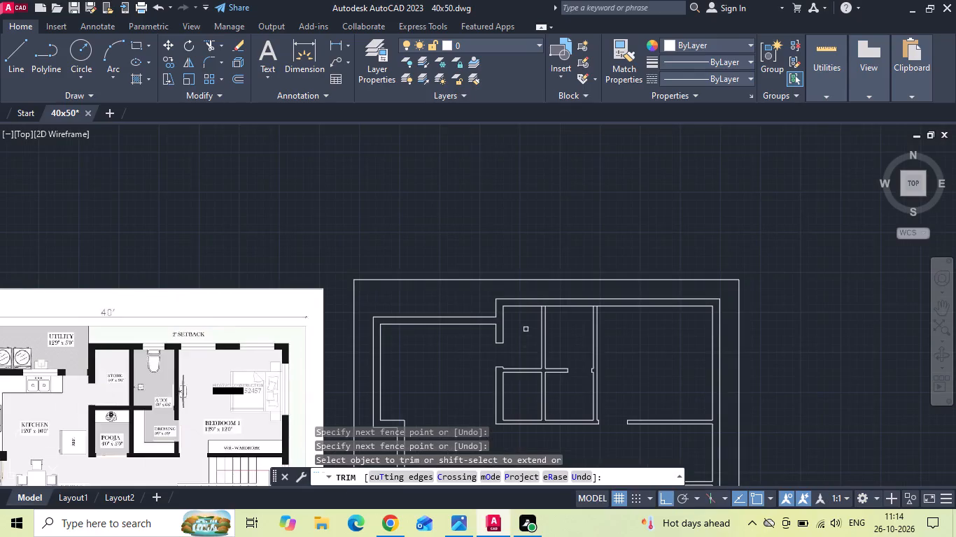
Trim the north wall's inner line where the two vertical partitions beside the bedroom 1 toilet join it.
scroll(530, 296, up, 2)
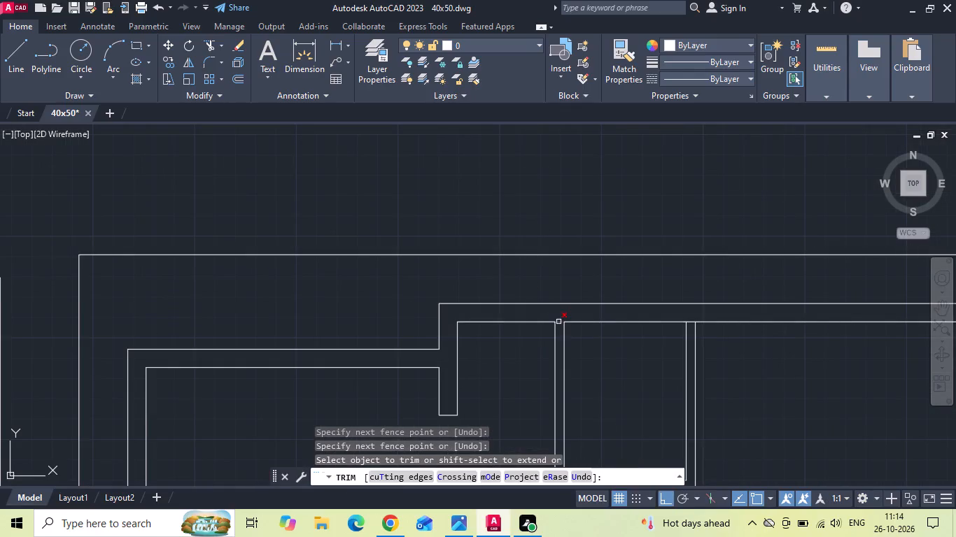
click(559, 322)
click(691, 320)
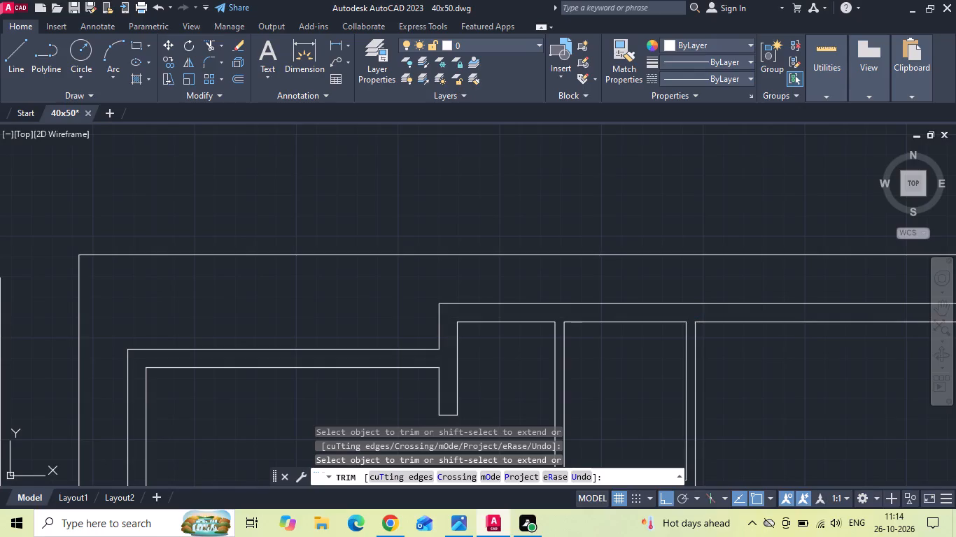
scroll(617, 202, down, 2)
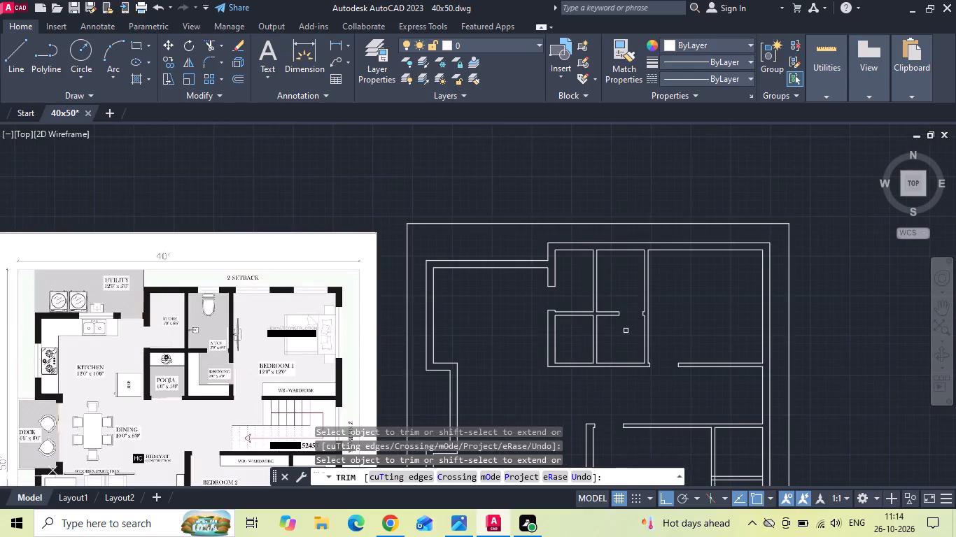
key(Escape)
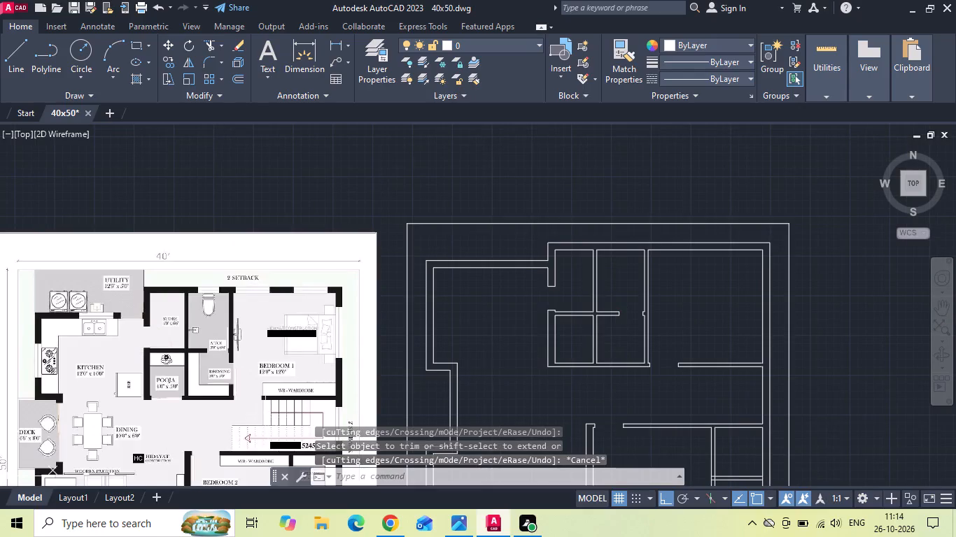
Offset the west and south wall lines of bedroom 1's dressing area 18" inward for the wardrobe.
scroll(265, 414, up, 2)
scroll(251, 392, down, 2)
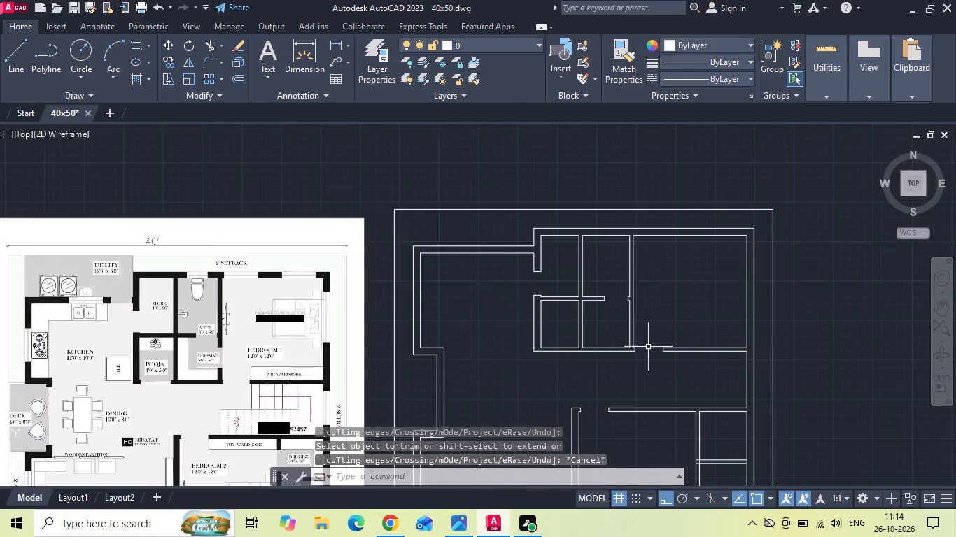
scroll(644, 320, up, 2)
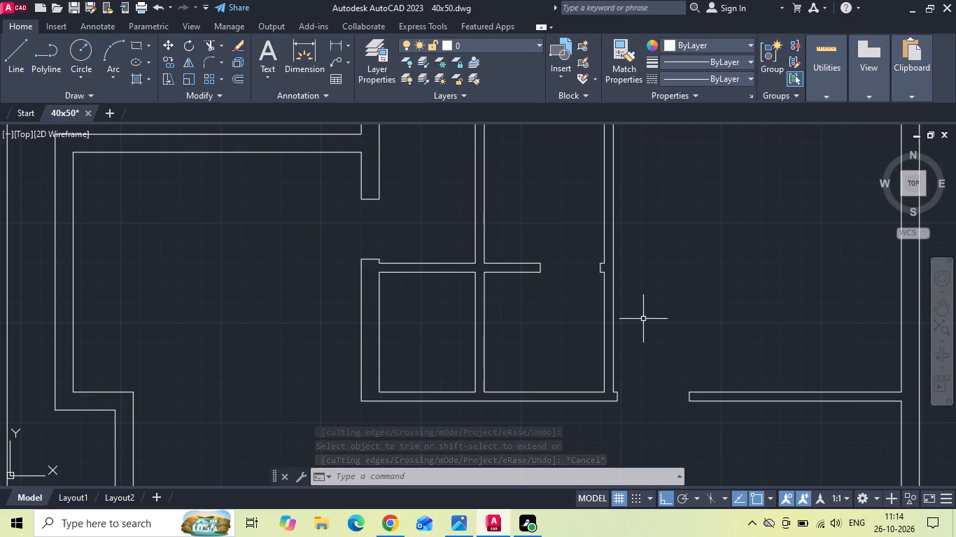
key(o)
key(Return)
text(18)
key(Return)
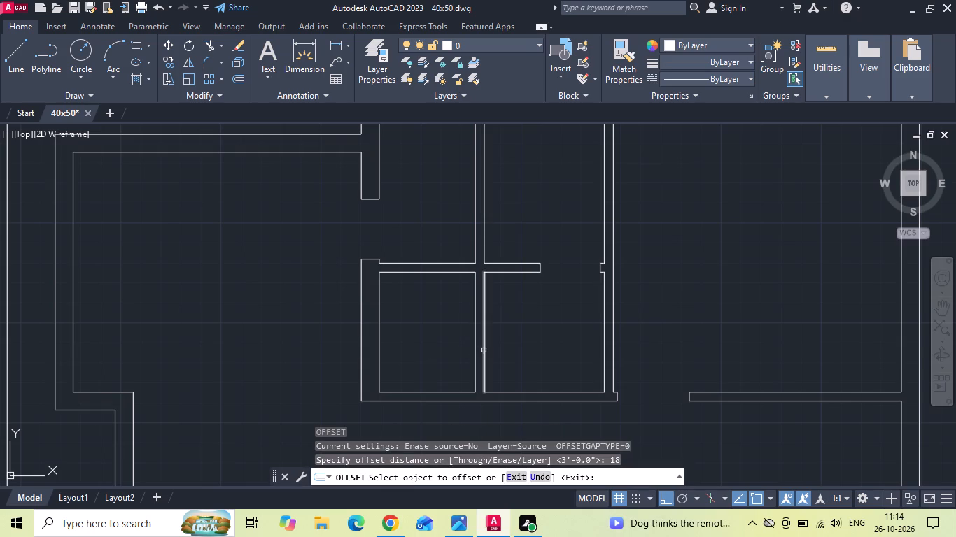
drag(484, 350, 502, 345)
click(524, 336)
drag(534, 392, 535, 385)
click(547, 352)
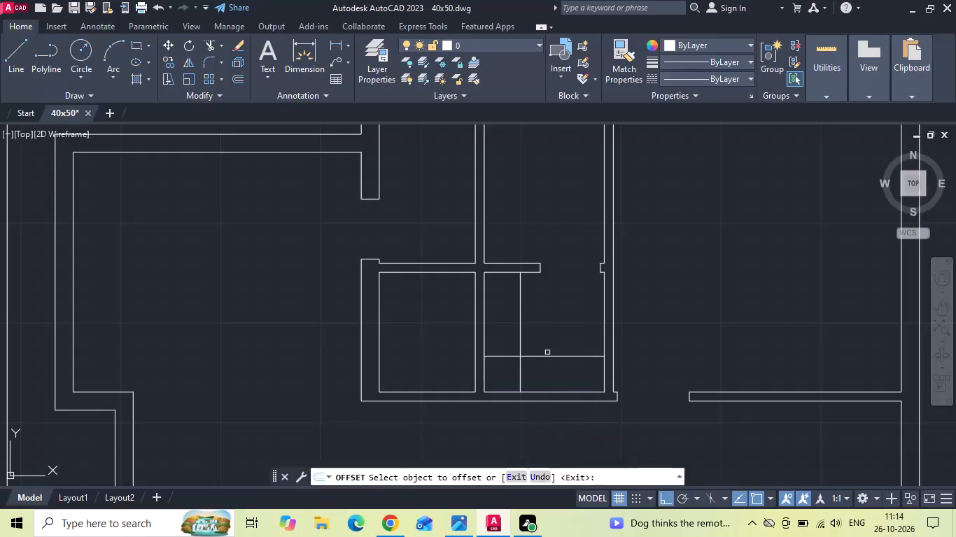
key(Escape)
Offset the dressing area's horizontal wardrobe line 2" to the north as the first door jamb line.
text(o)
key(space)
text(2)
key(space)
scroll(567, 365, up, 1)
drag(575, 352, 576, 345)
click(585, 309)
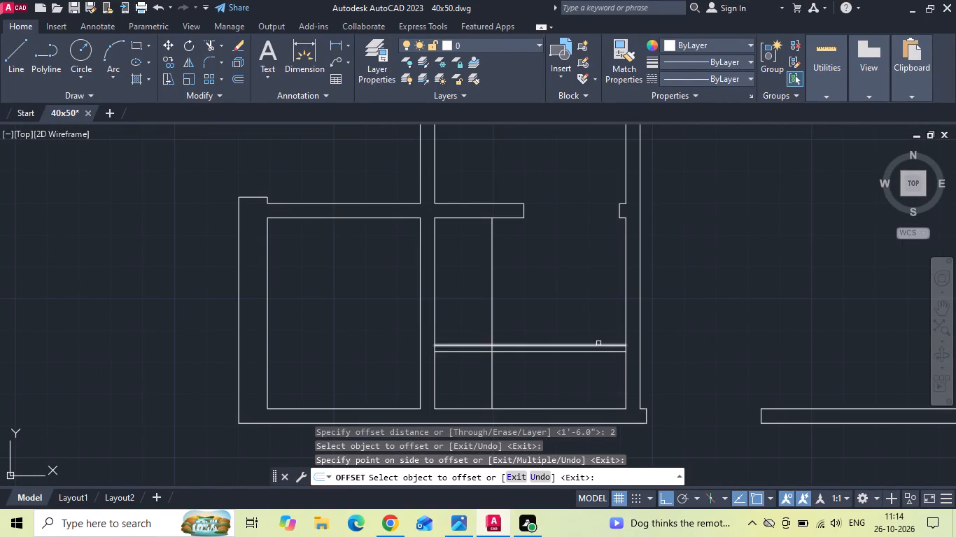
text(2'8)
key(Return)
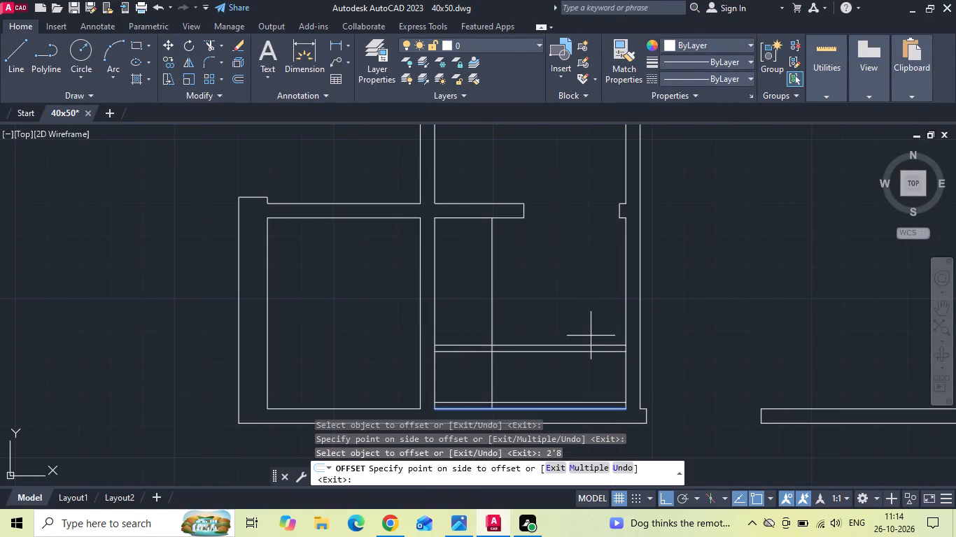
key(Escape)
Offset the dressing area's first jamb line 2'6" to the north for the other side of the door.
text(o 2'6)
key(space)
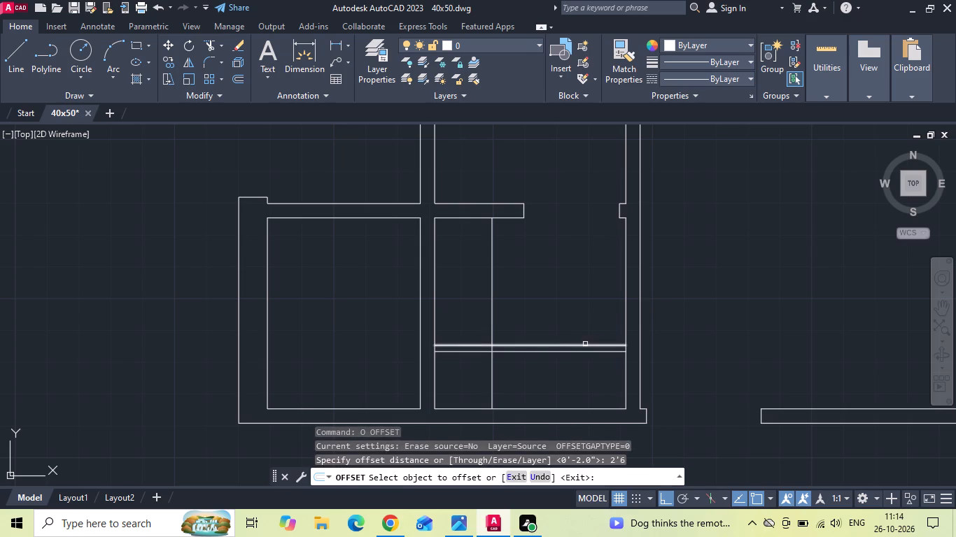
click(585, 344)
click(594, 311)
key(Escape)
Extend both jamb lines across the dressing area's east wall and trim the wall between them into a door opening.
text(ex)
key(space)
click(593, 254)
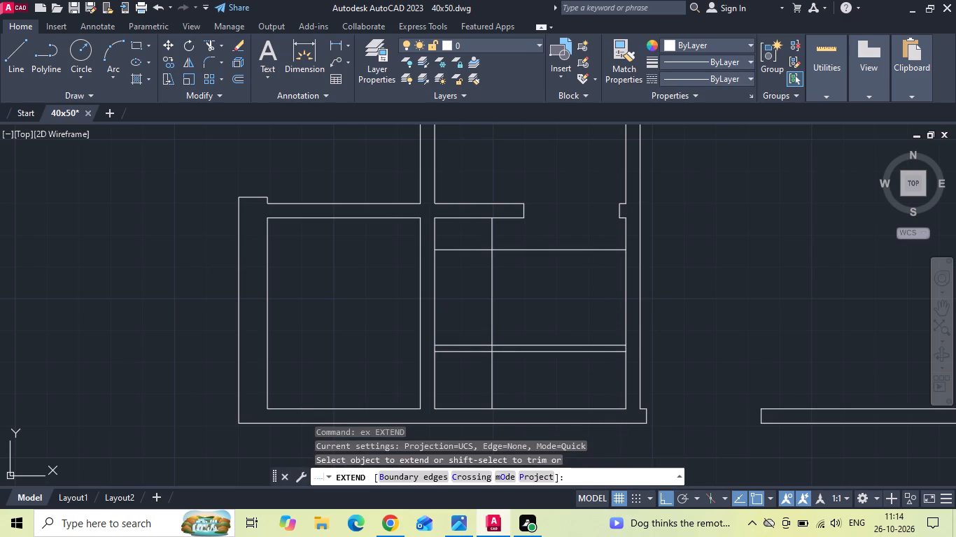
click(598, 244)
click(610, 345)
key(Escape)
key(t)
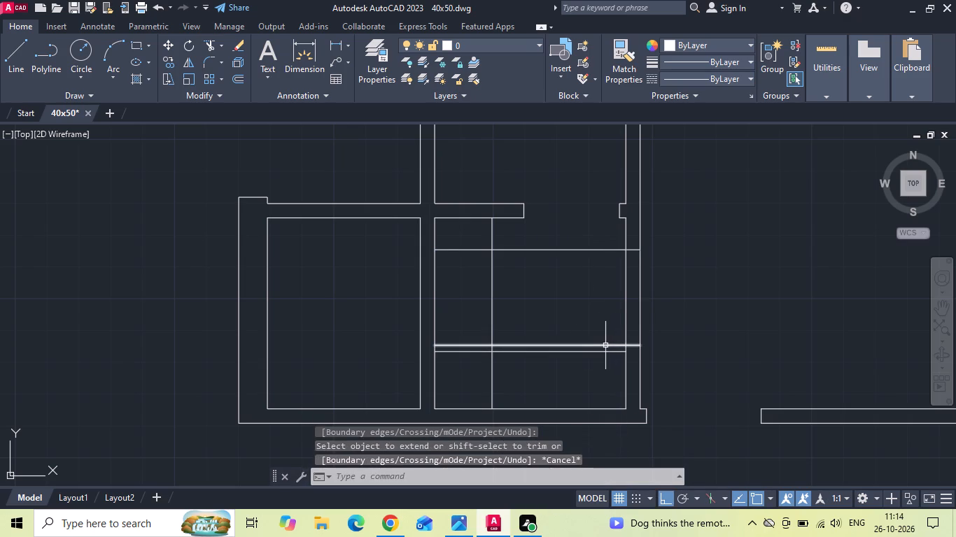
key(r)
key(space)
drag(610, 306, 748, 298)
Trim the leftover jamb lines and the overlapping wardrobe lines inside the dressing area, leaving an L-shaped wardrobe outline.
click(531, 250)
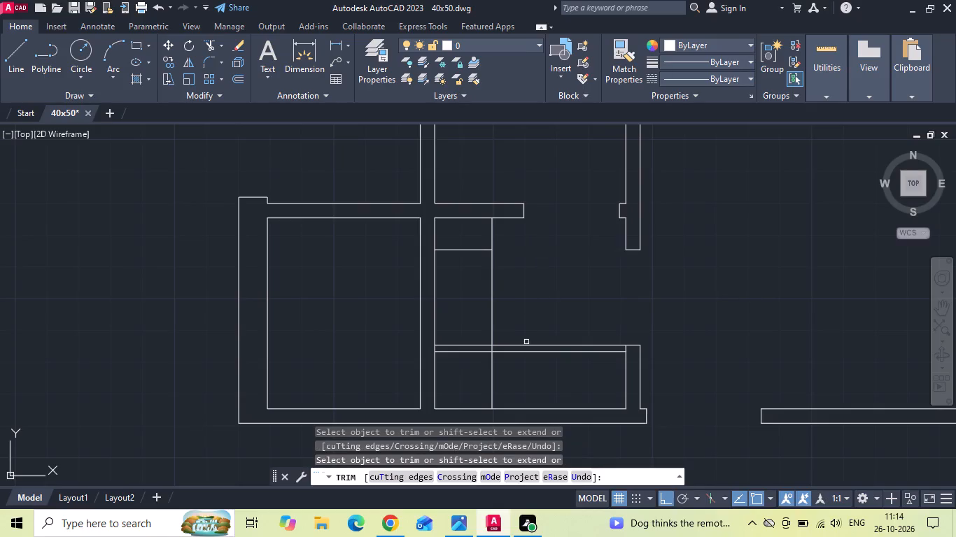
click(528, 344)
click(456, 345)
drag(463, 234, 531, 371)
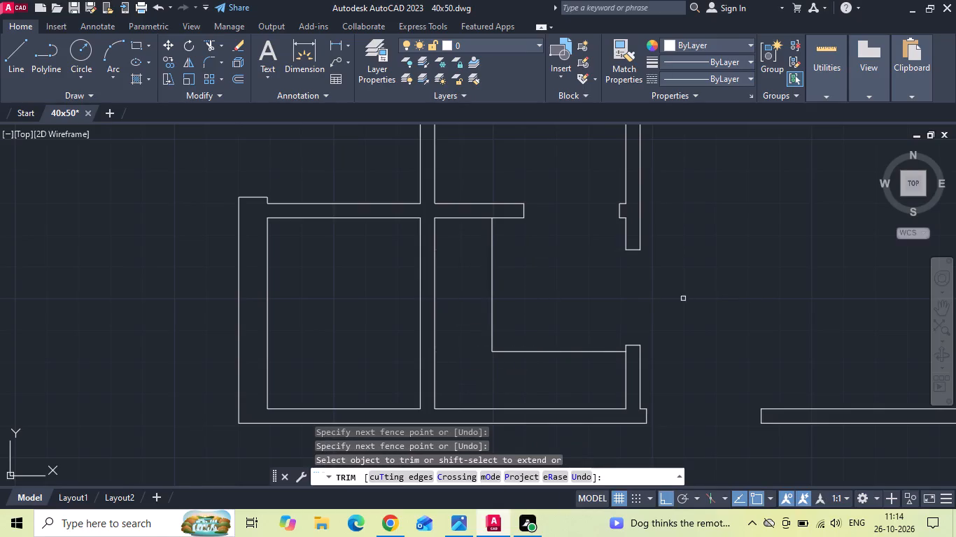
scroll(704, 300, down, 3)
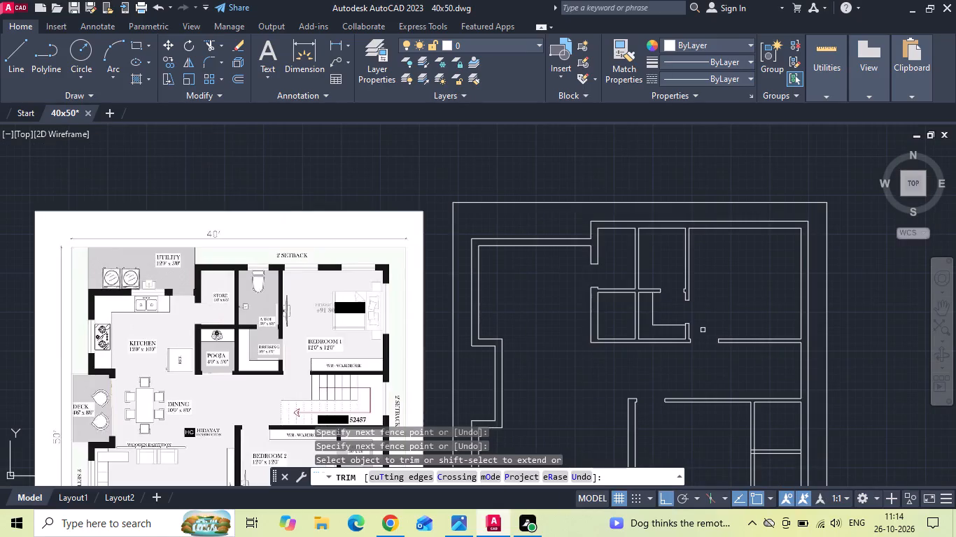
key(Escape)
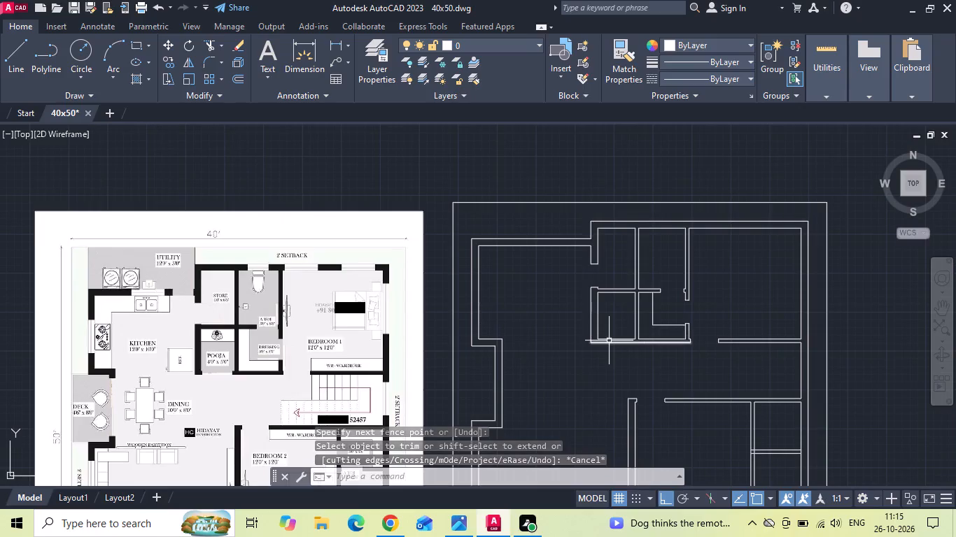
Draw a vertical guide line southward across pooja's south wall from the midpoint of its inner line.
scroll(609, 341, up, 2)
key(l)
key(space)
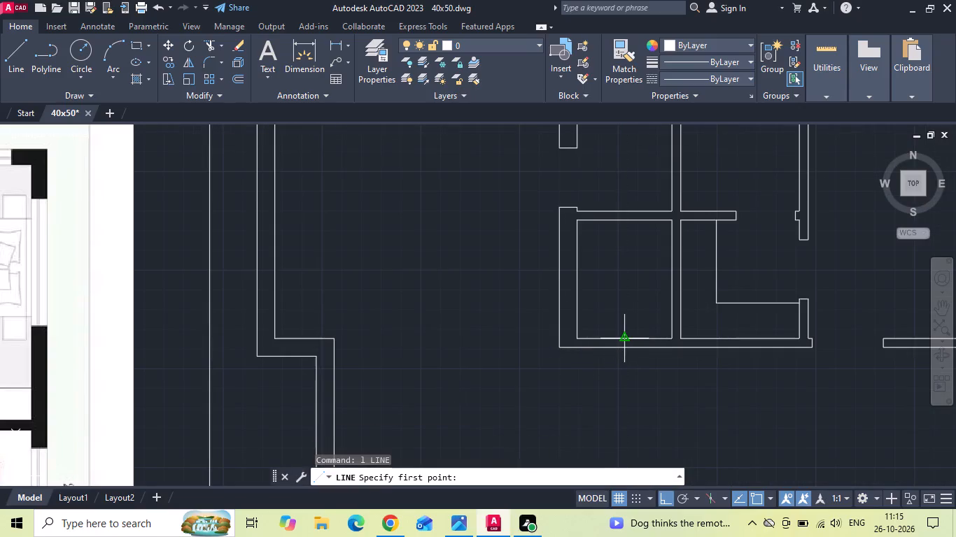
click(626, 338)
scroll(626, 377, up, 2)
click(622, 379)
key(Escape)
Offset pooja's vertical guide line 1'6" to both the west and the east.
key(o)
key(space)
text(1'6)
key(space)
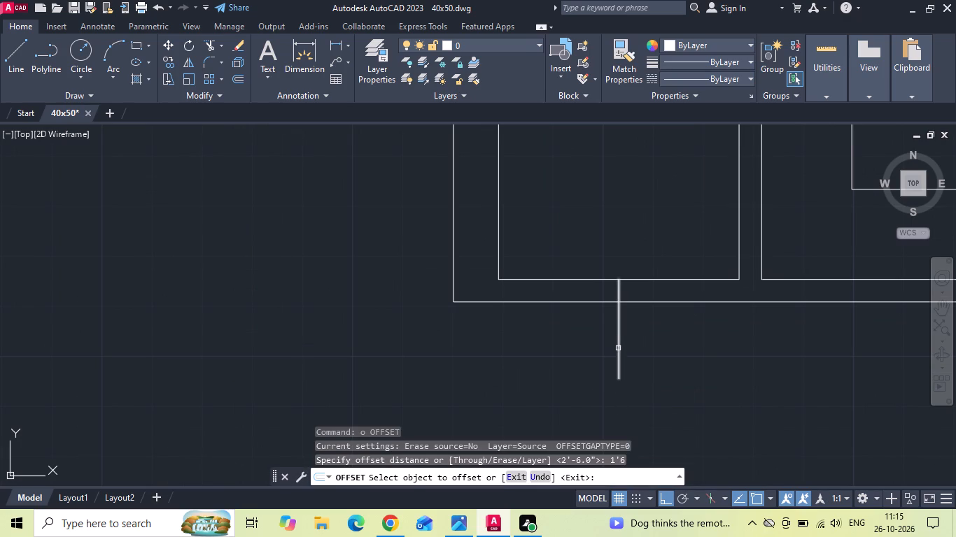
click(619, 346)
click(569, 367)
drag(618, 348, 665, 335)
click(699, 334)
key(Escape)
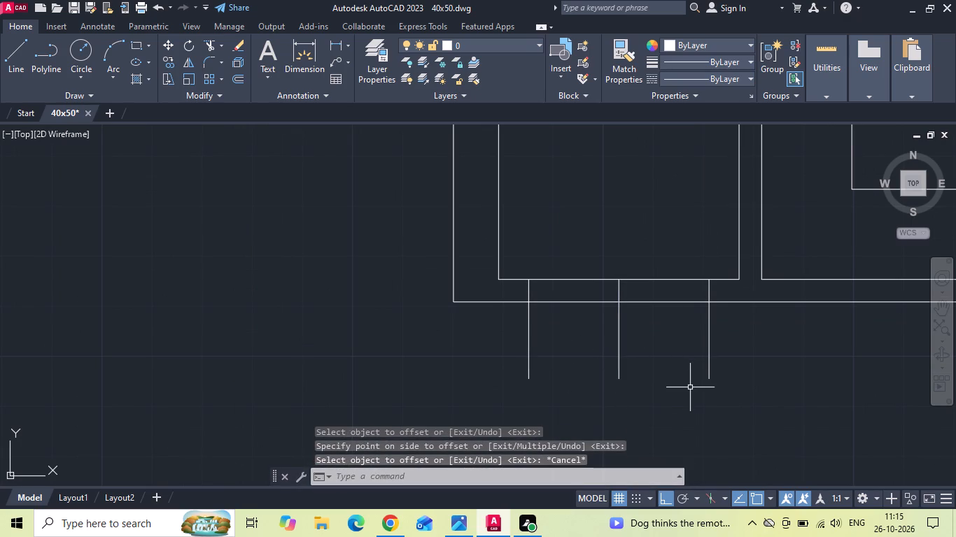
Trim pooja's south wall between the outer guide lines into a door opening and remove the excess guide lines.
text(tr)
key(space)
key(space)
drag(591, 256, 574, 368)
drag(526, 360, 719, 348)
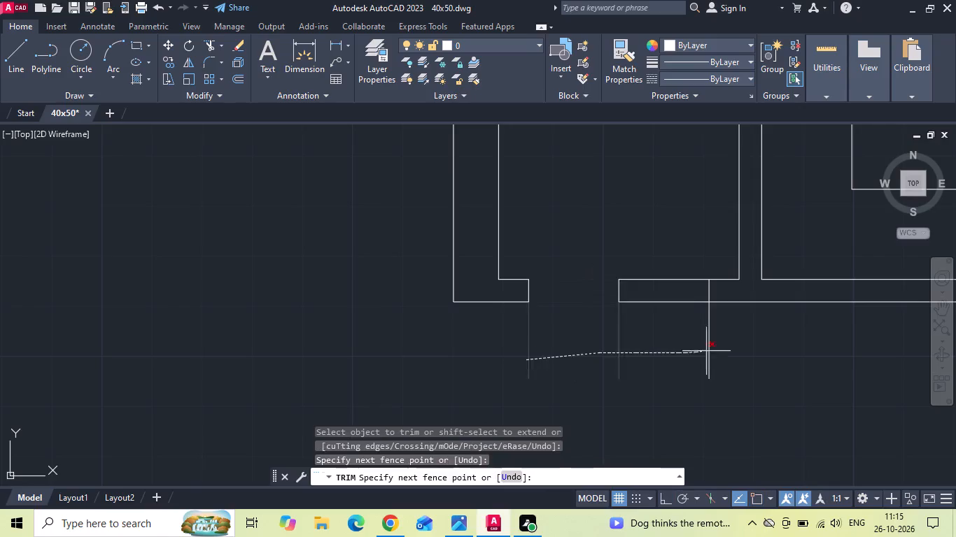
drag(719, 348, 727, 346)
drag(670, 252, 654, 338)
drag(632, 284, 581, 300)
scroll(618, 300, down, 2)
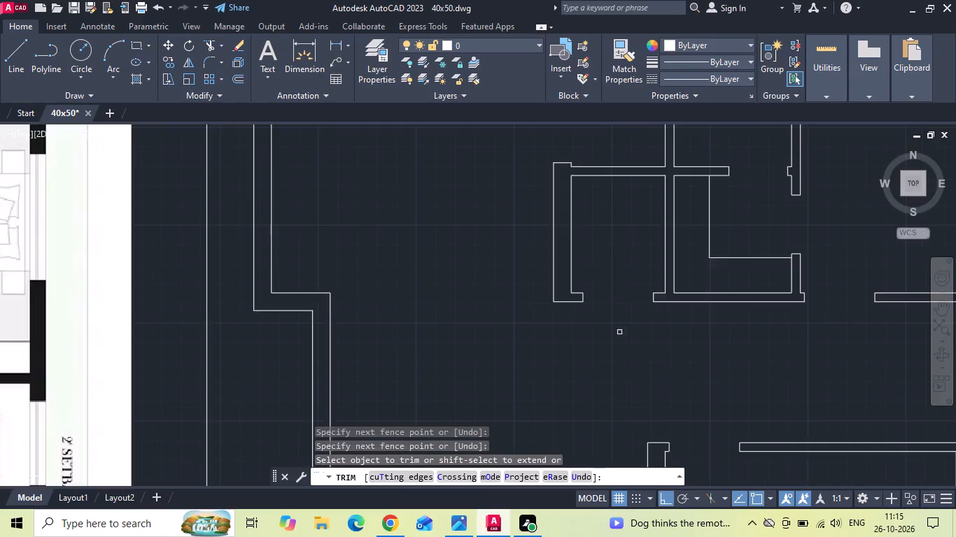
scroll(619, 346, down, 2)
middle_drag(617, 352, 616, 229)
key(Escape)
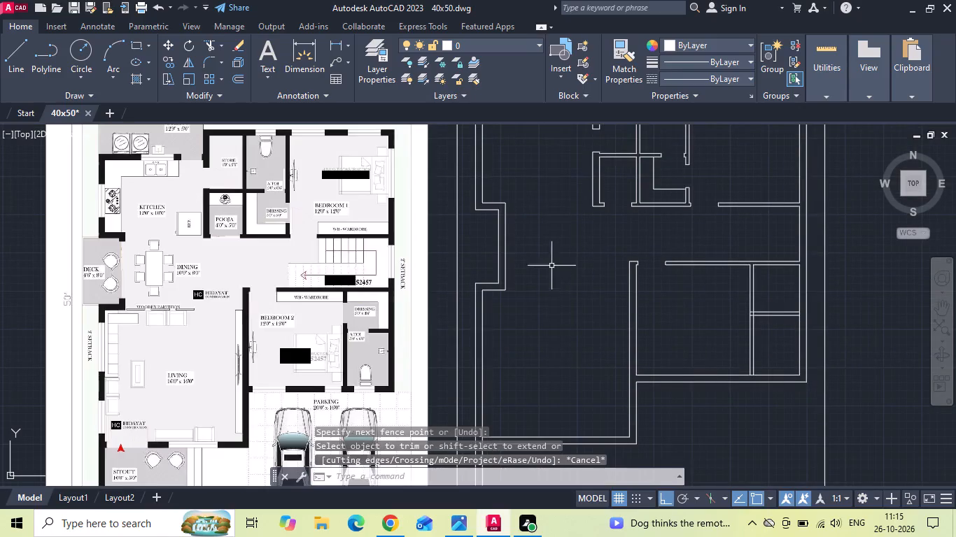
Offset the north and east inner wall lines of Bedroom 2's dressing area 18" inward for the wardrobe.
scroll(799, 287, up, 2)
scroll(733, 290, up, 2)
middle_drag(709, 294, 643, 299)
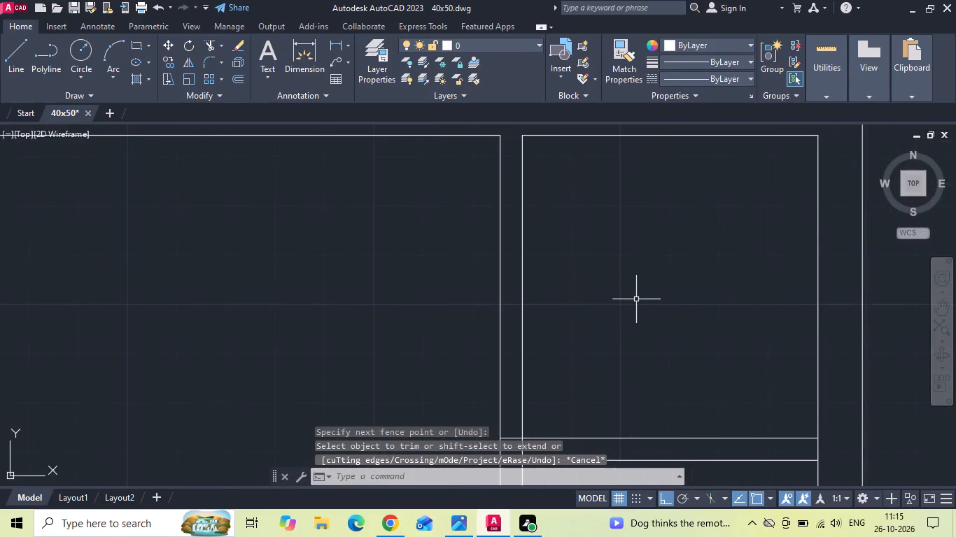
text(o 19)
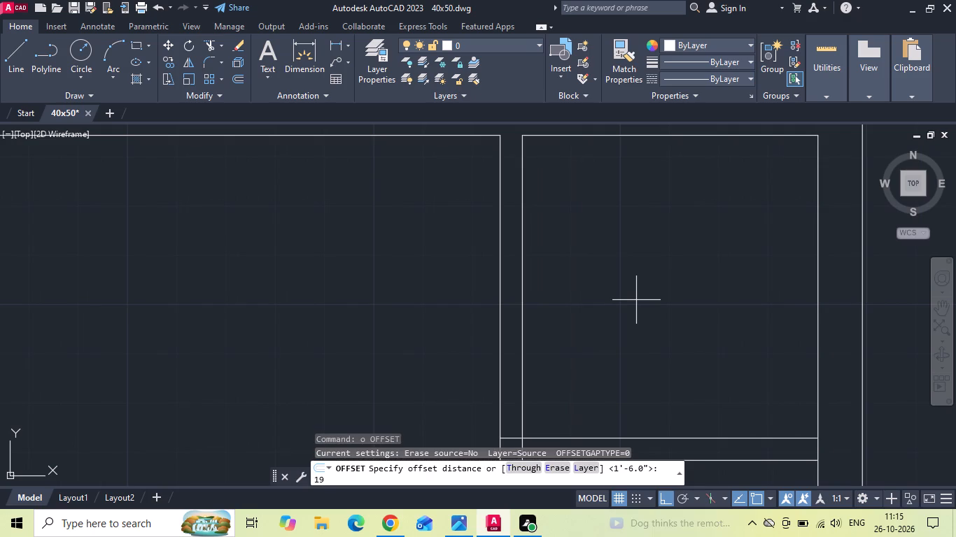
key(BackSpace)
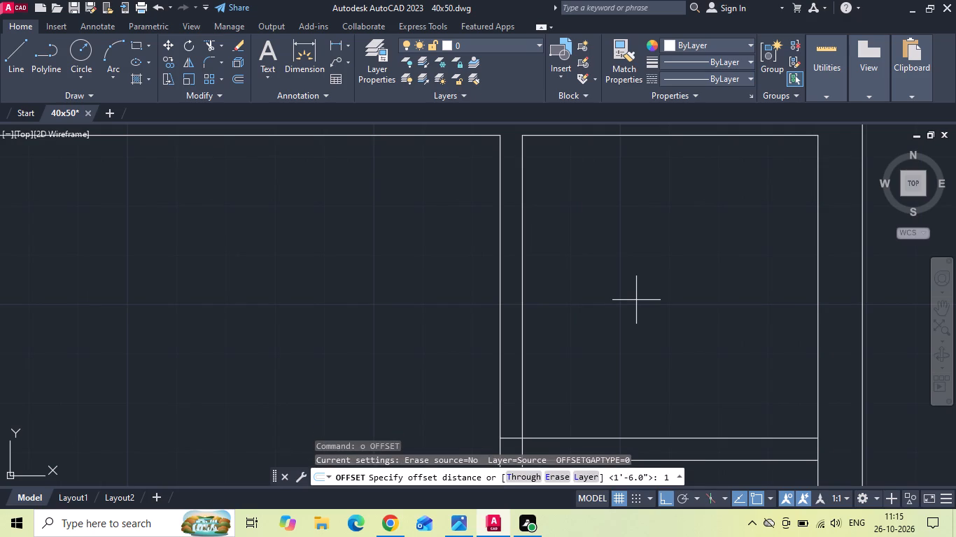
key(9)
key(BackSpace)
key(8)
key(Return)
scroll(717, 262, down, 1)
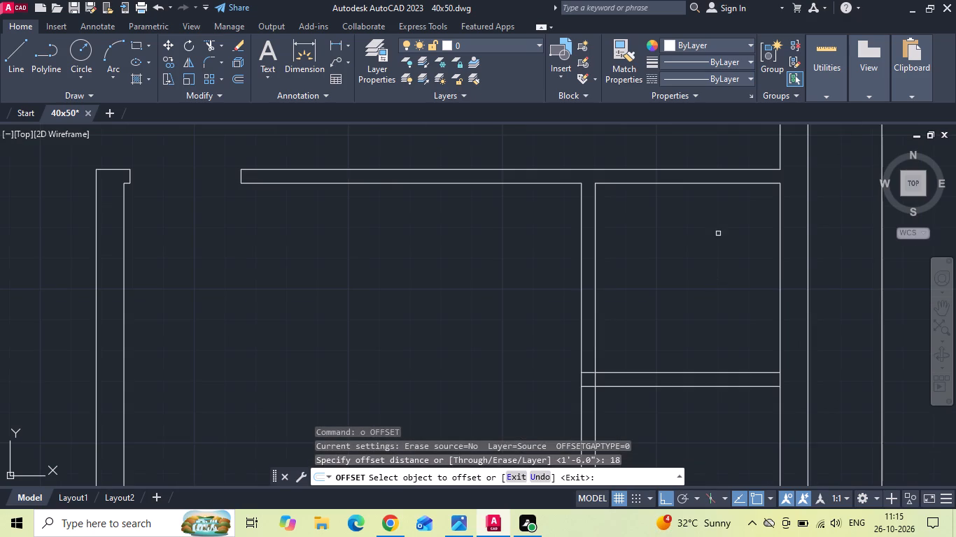
drag(704, 183, 704, 189)
click(704, 234)
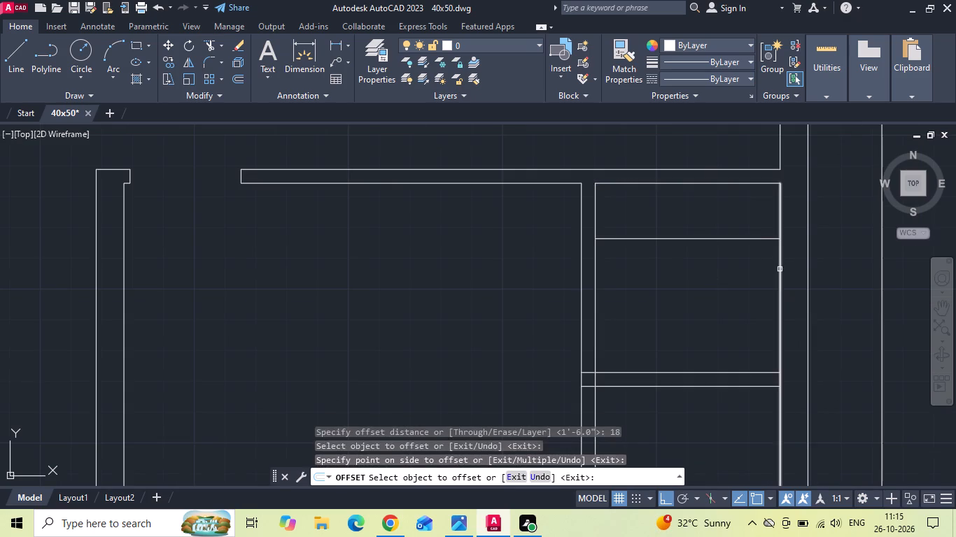
drag(780, 269, 752, 282)
click(715, 288)
key(Escape)
Offset the dressing's horizontal wardrobe line 2" south, and offset that new line 2'6" further south as door jambs.
text(o)
key(space)
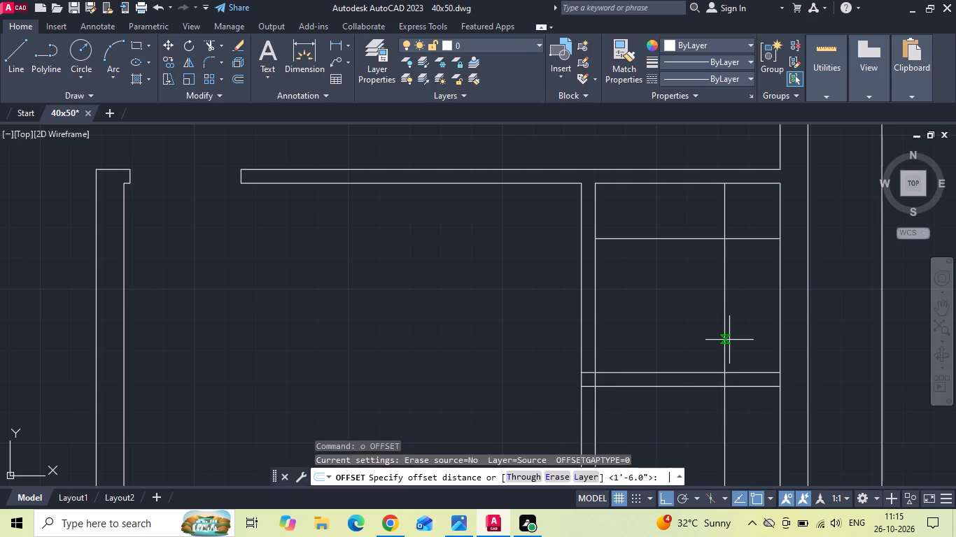
text(2)
key(space)
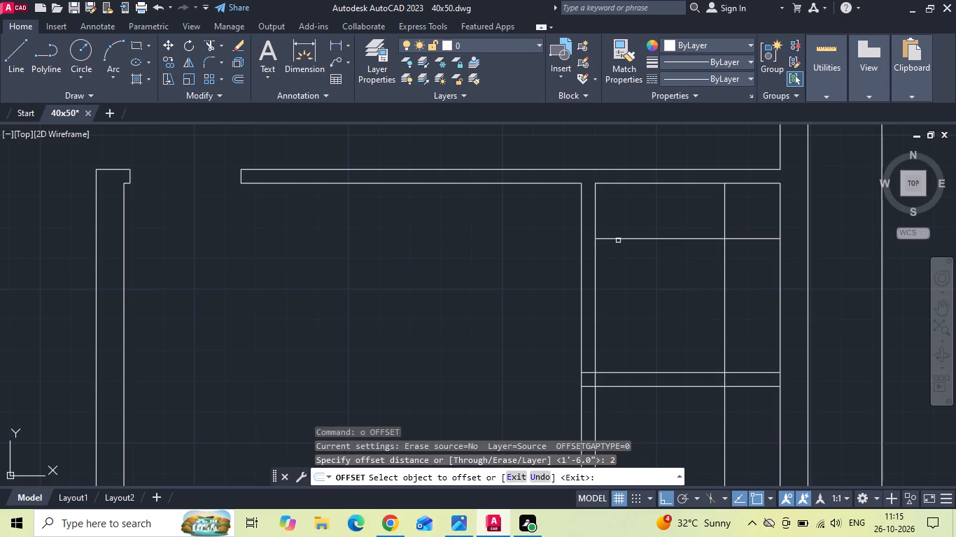
click(618, 241)
click(606, 280)
key(Escape)
text(o 2')
text(6)
key(space)
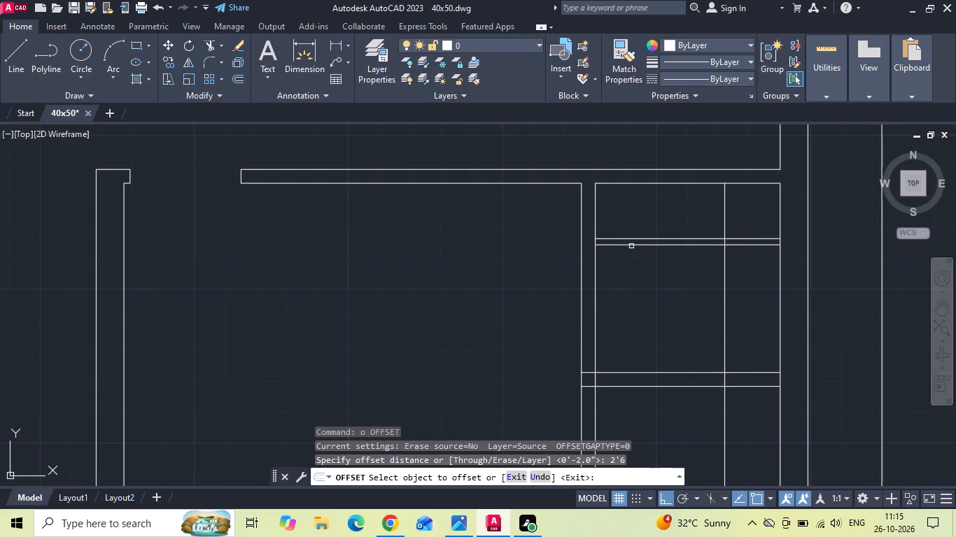
click(631, 245)
click(631, 286)
key(Escape)
Extend both door jamb lines west across the dressing area's west wall.
text(ex)
key(space)
drag(633, 300, 638, 345)
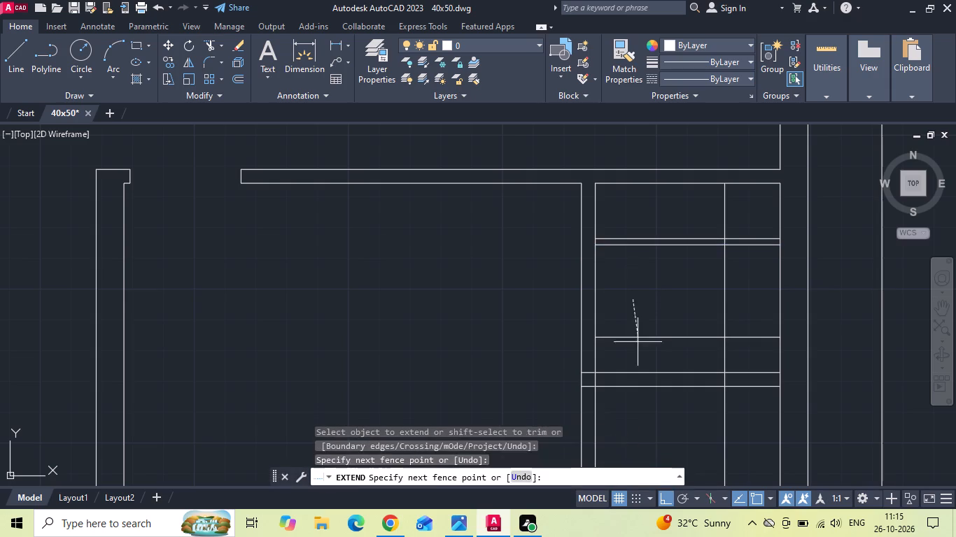
drag(638, 345, 638, 347)
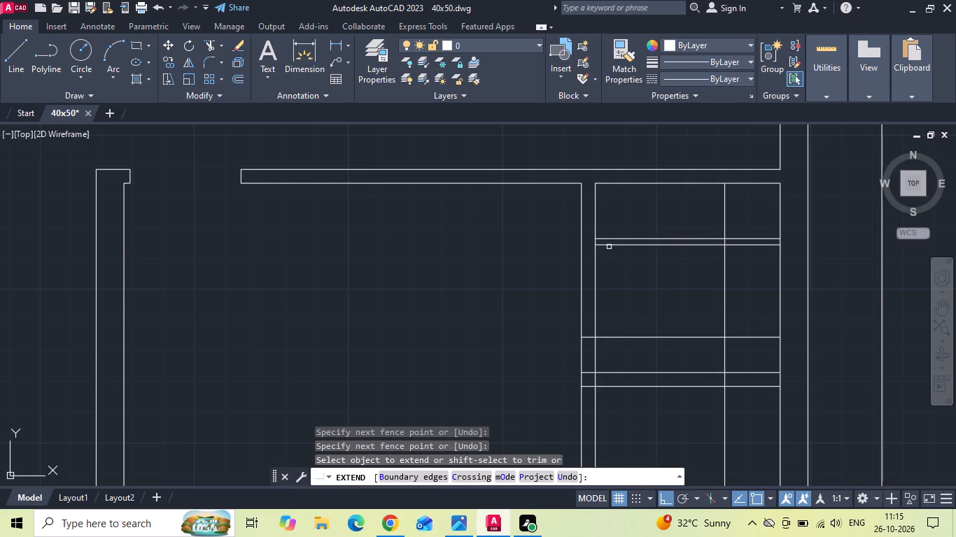
click(608, 245)
key(Escape)
Trim the dressing's west wall between the jamb lines into a door opening and cut the jamb lines inside the room.
key(t)
key(r)
key(space)
drag(558, 278, 659, 273)
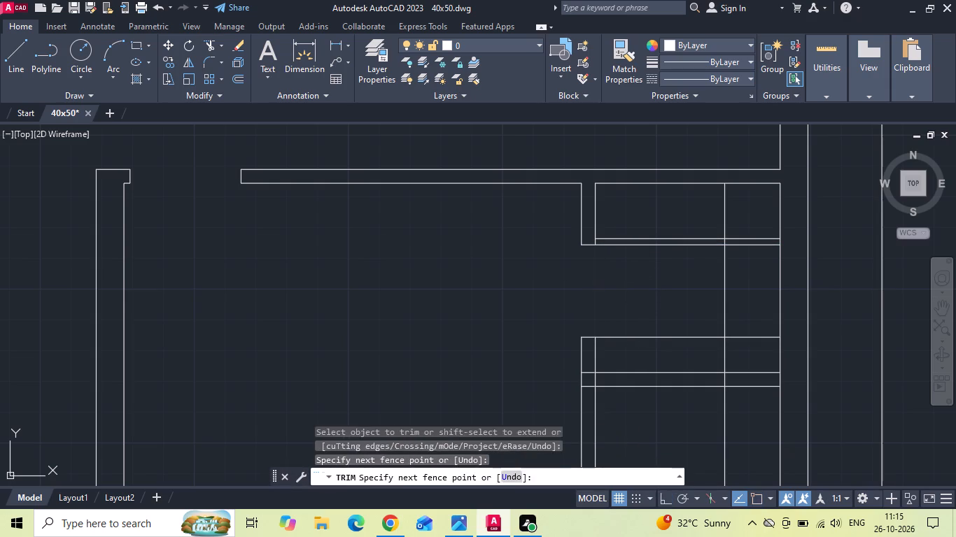
click(624, 242)
click(632, 347)
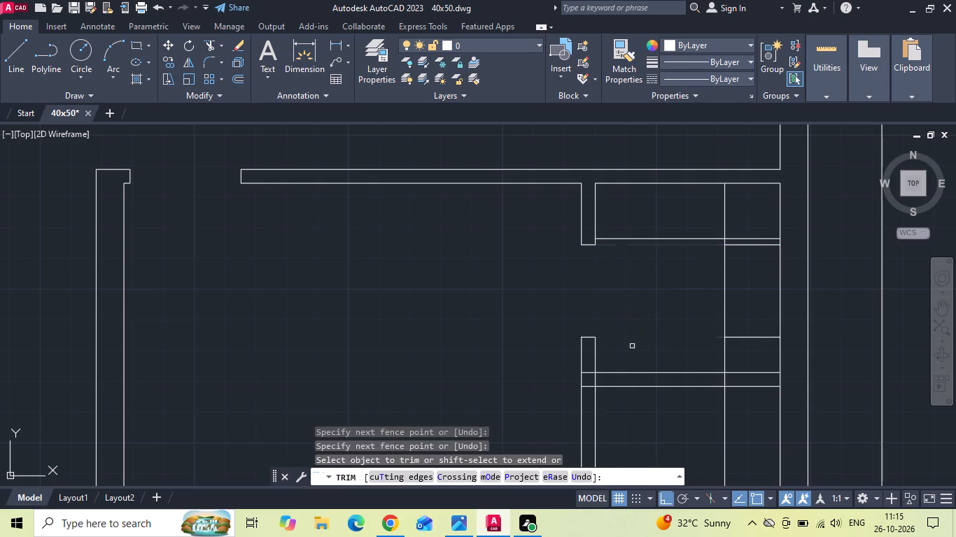
Trim the leftover jamb pieces and overlapping wardrobe lines in Bedroom 2's dressing, leaving an L-shaped wardrobe outline that stops at the toilet partition.
drag(744, 213, 740, 351)
drag(738, 227, 713, 216)
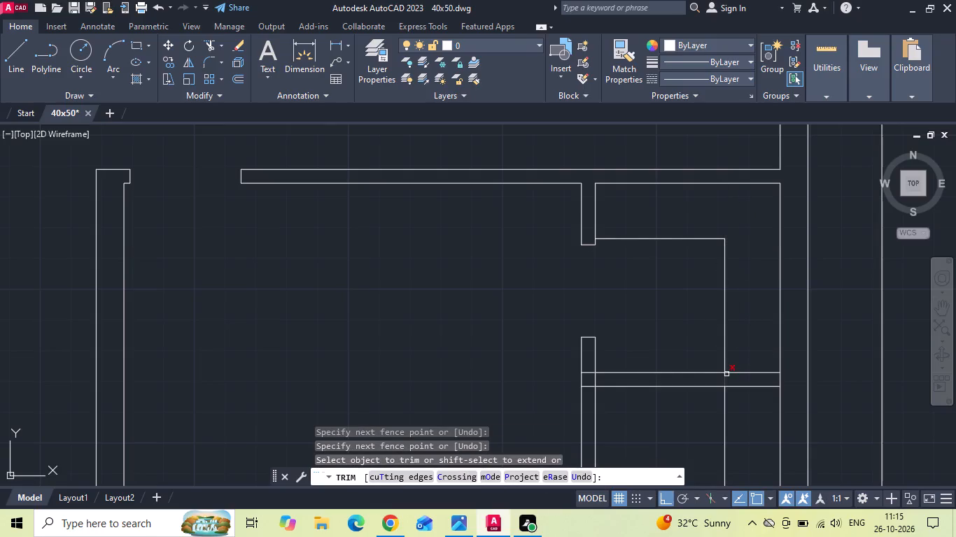
click(724, 377)
click(726, 396)
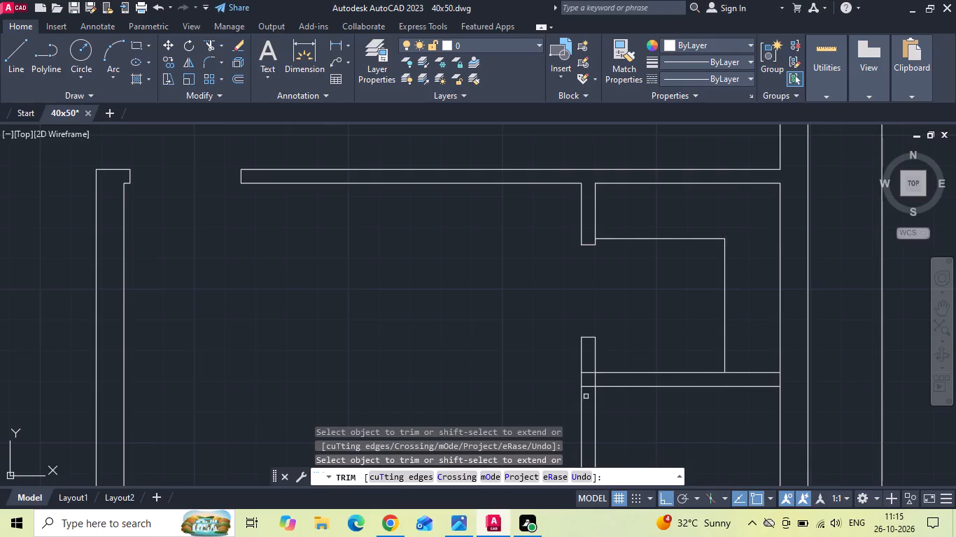
Trim the crossing lines where the dressing-toilet partition meets the west wall to open the junction.
drag(591, 396, 592, 390)
click(591, 364)
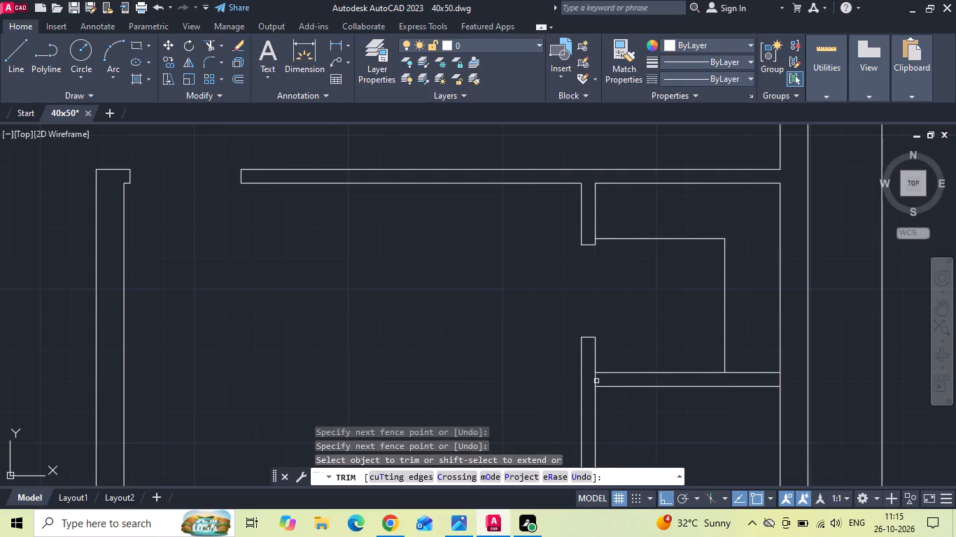
click(597, 381)
scroll(625, 330, down, 3)
key(Escape)
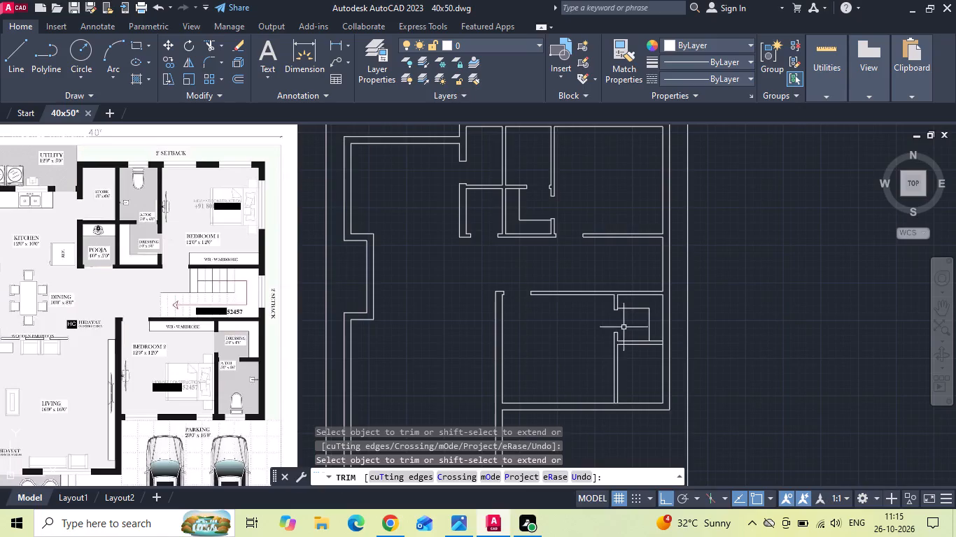
Offset the west inner wall line of Bedroom 2's toilet 2" east, and offset that new line 2'6" further east.
scroll(626, 353, up, 3)
key(o)
key(space)
text(2)
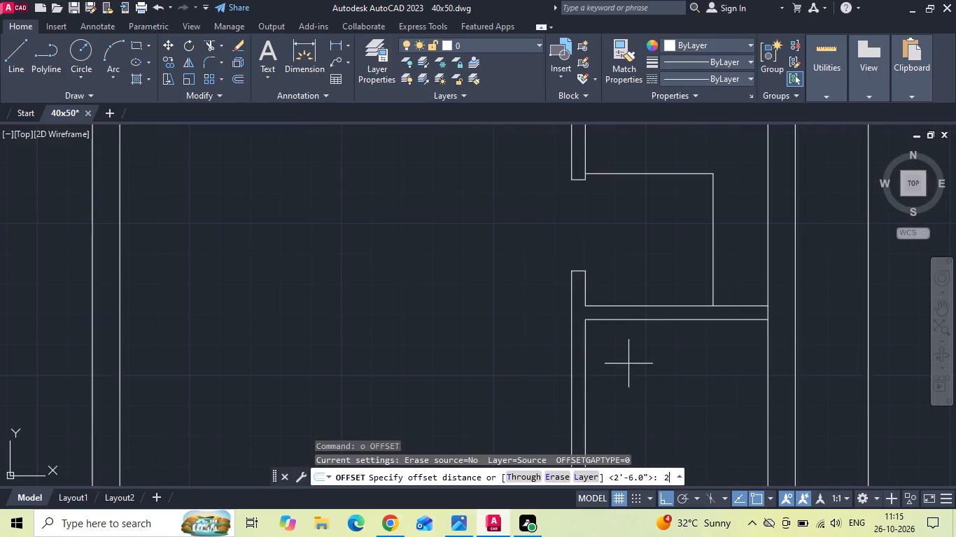
key(space)
drag(586, 355, 747, 336)
click(749, 336)
click(663, 380)
key(Escape)
text(o 2'6)
key(space)
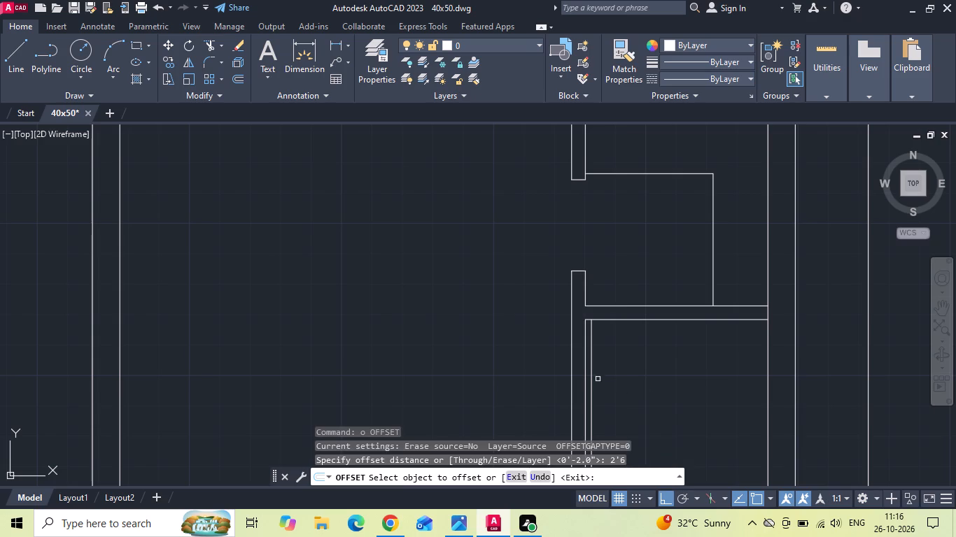
drag(591, 348, 609, 346)
click(663, 346)
key(Escape)
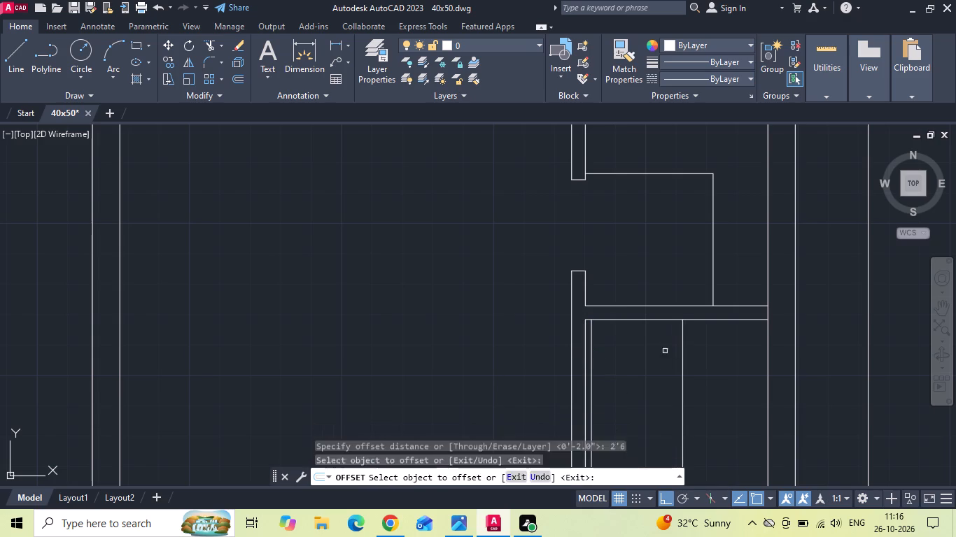
Extend both toilet door jamb lines north across the partition between the dressing and the toilet.
text(ex)
key(space)
drag(674, 365, 701, 375)
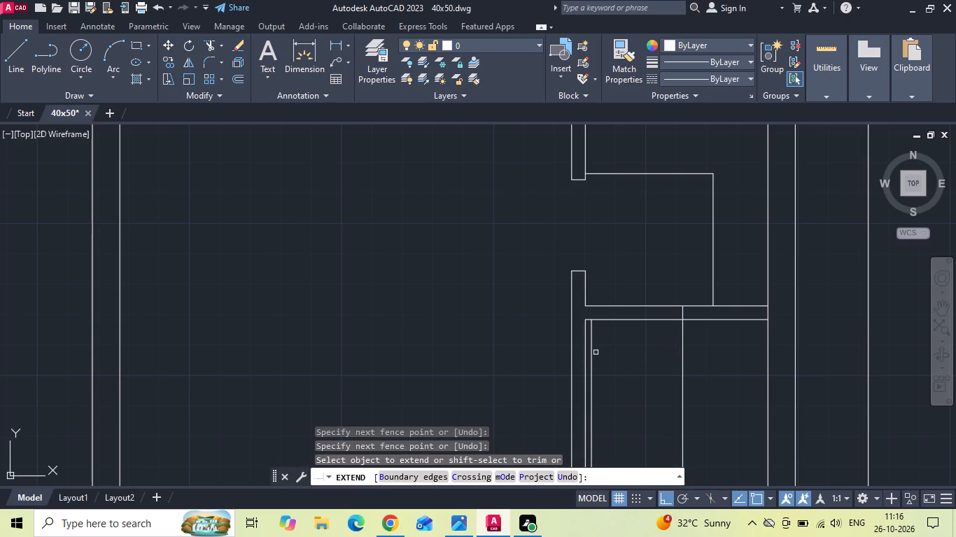
click(593, 345)
key(Escape)
Trim the dressing-toilet partition between the jamb lines into a door opening and remove the jamb lines inside the toilet.
key(t)
key(r)
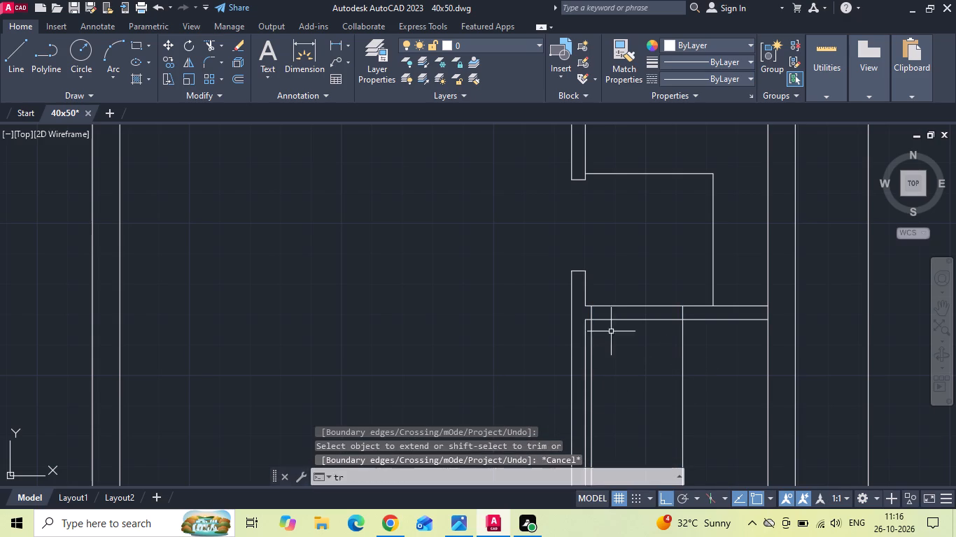
key(space)
drag(625, 293, 621, 357)
click(593, 379)
drag(663, 371, 723, 371)
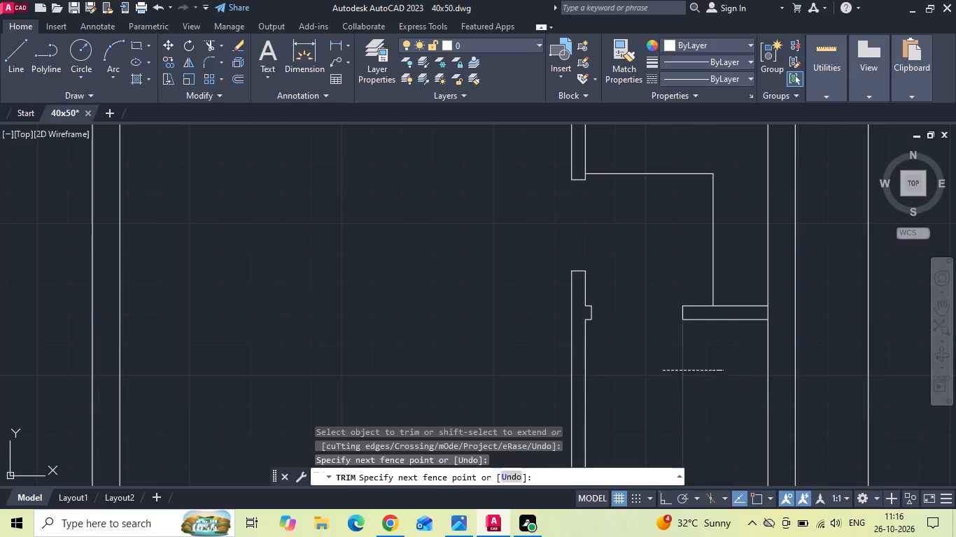
Trim the wall lines closing the toilet's partition junction with the east wall and its west wall junction with the south wall.
click(769, 314)
scroll(703, 308, down, 2)
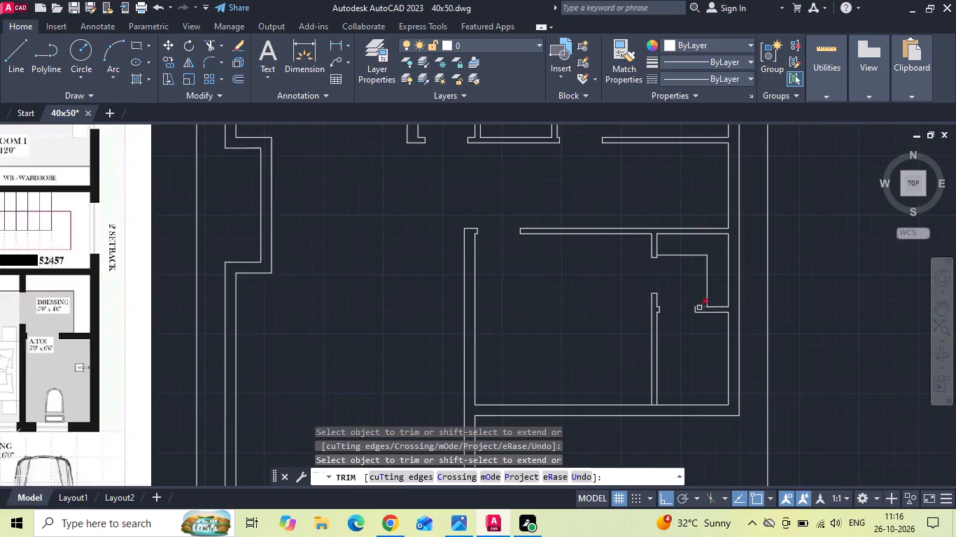
scroll(660, 399, up, 1)
click(649, 408)
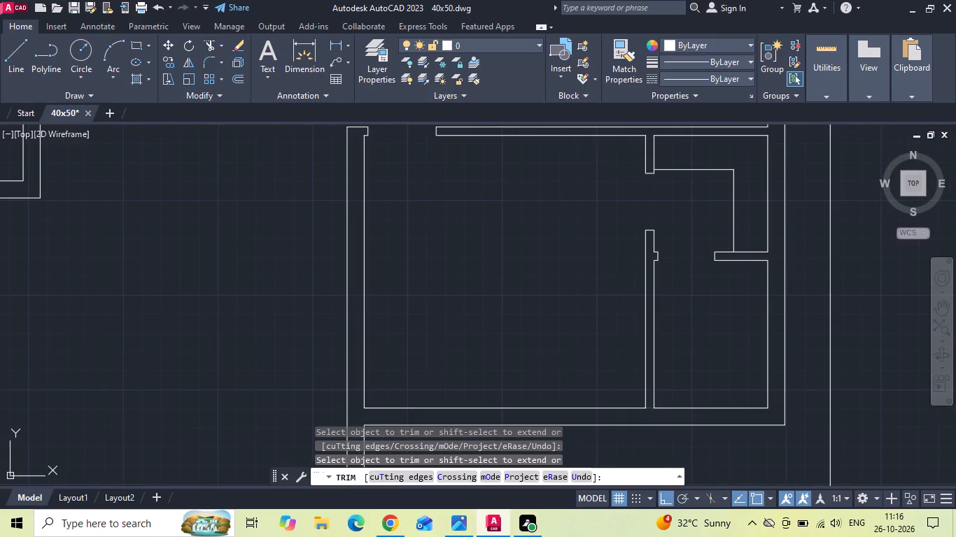
scroll(601, 359, down, 3)
key(Escape)
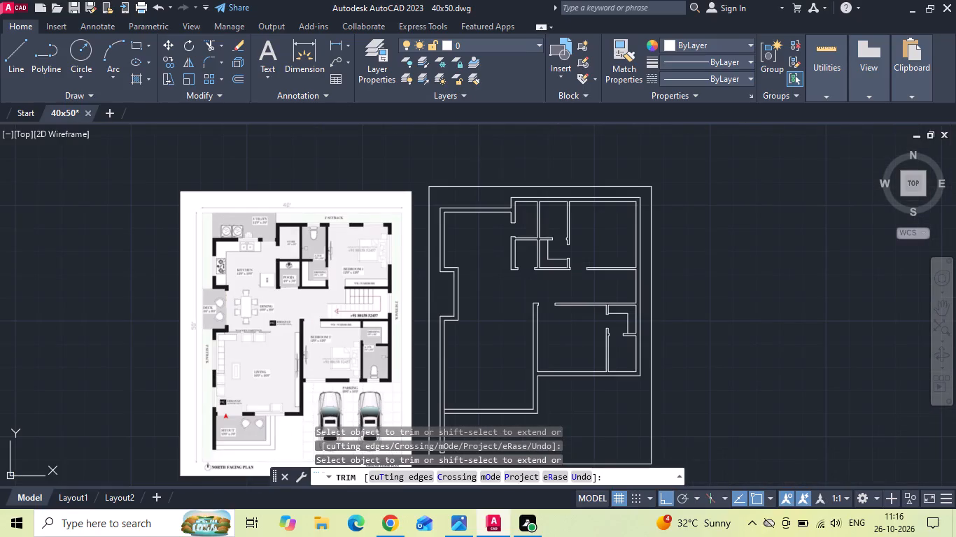
Offset the north and south outer wall lines of the deck recess 4.5" toward the middle of the deck.
scroll(237, 327, up, 2)
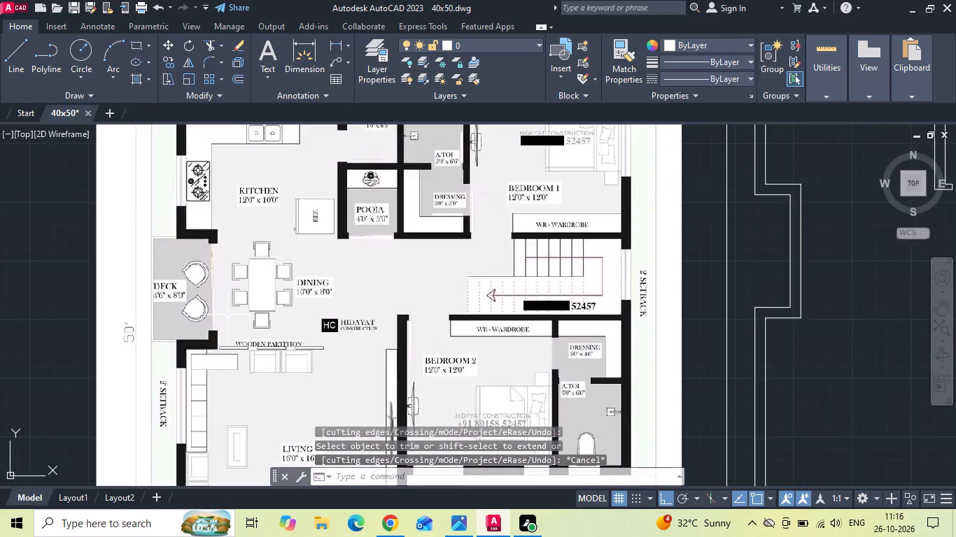
scroll(227, 315, up, 1)
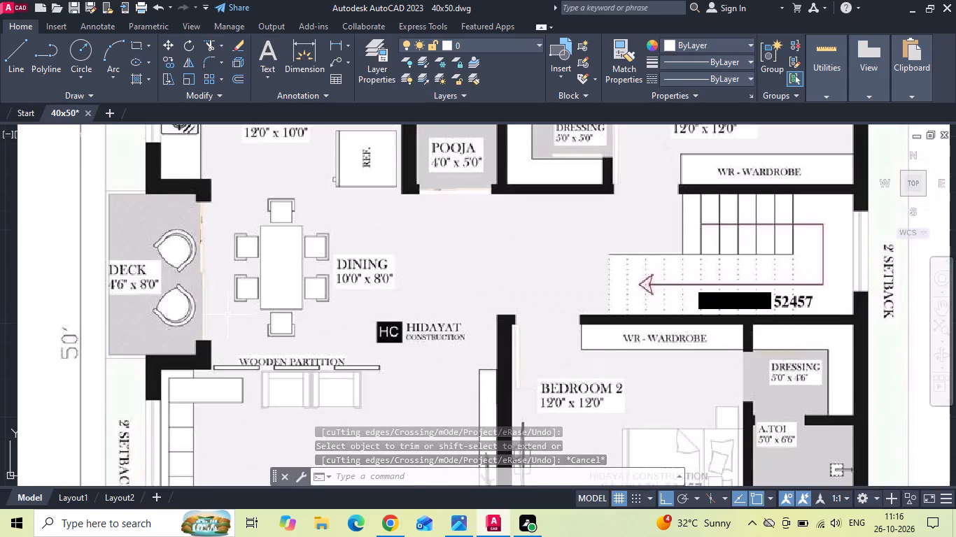
text(o)
key(space)
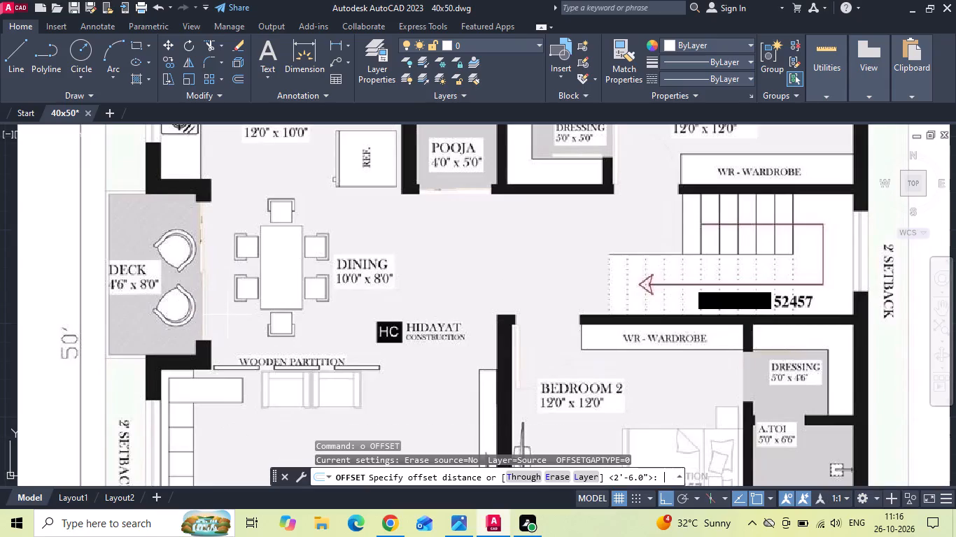
key(4)
text(.5)
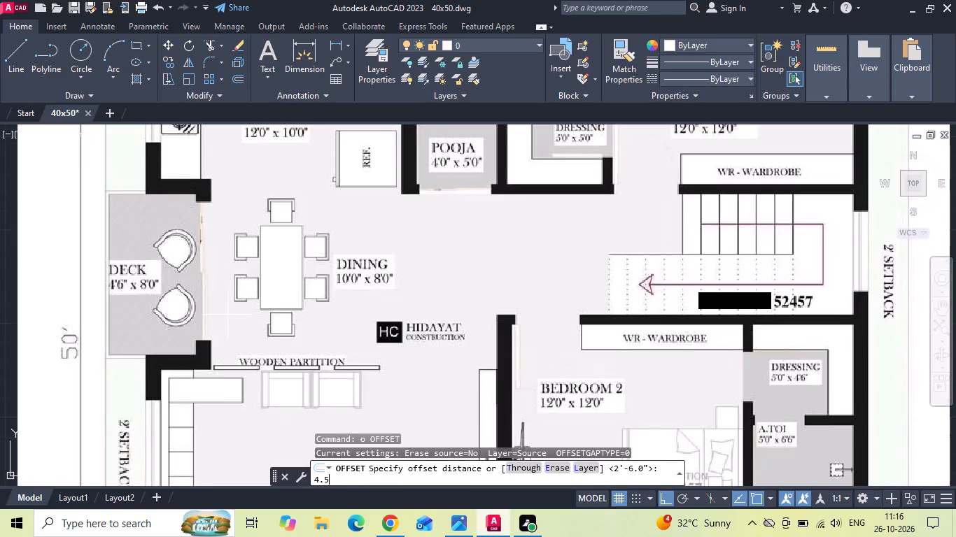
key(space)
scroll(209, 311, down, 2)
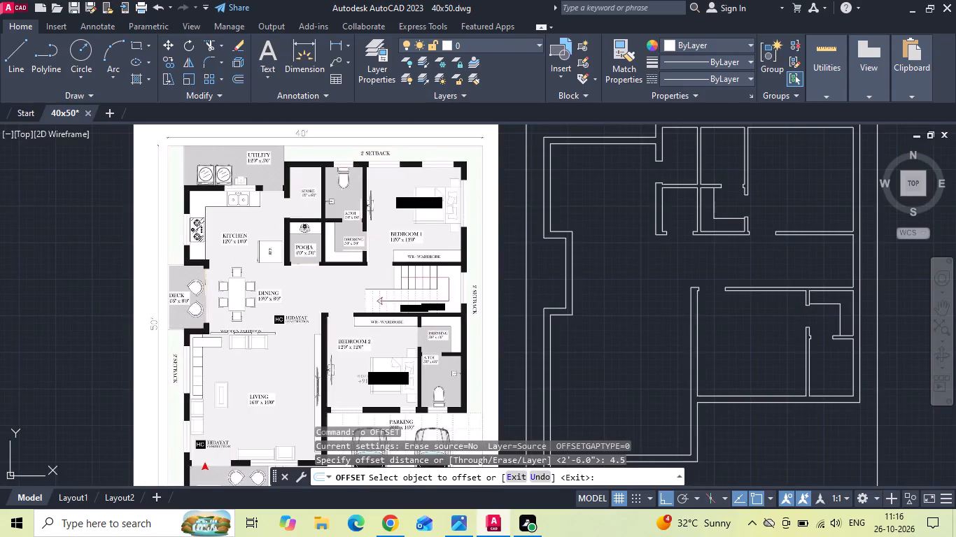
scroll(518, 232, up, 1)
drag(576, 239, 575, 256)
click(572, 306)
click(577, 242)
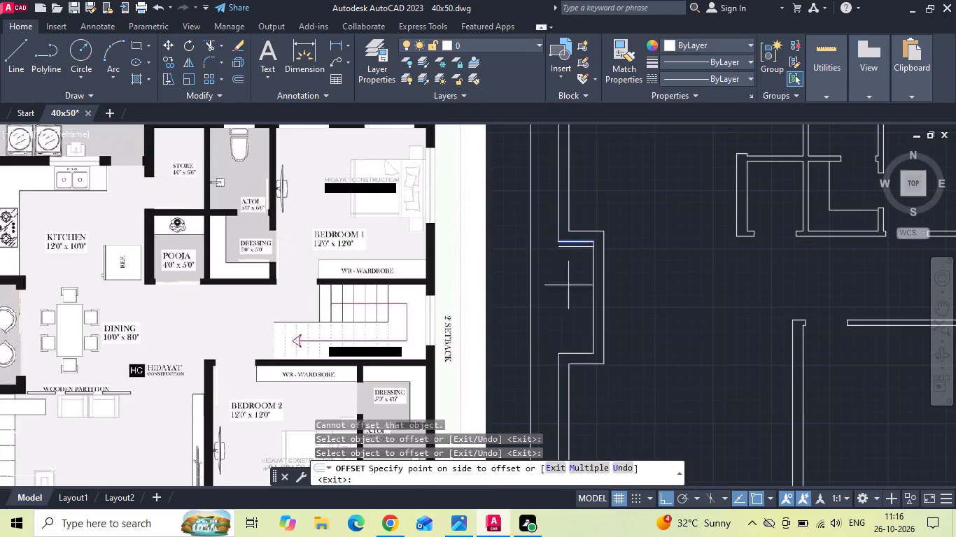
click(563, 314)
drag(575, 352, 579, 337)
click(581, 326)
key(Escape)
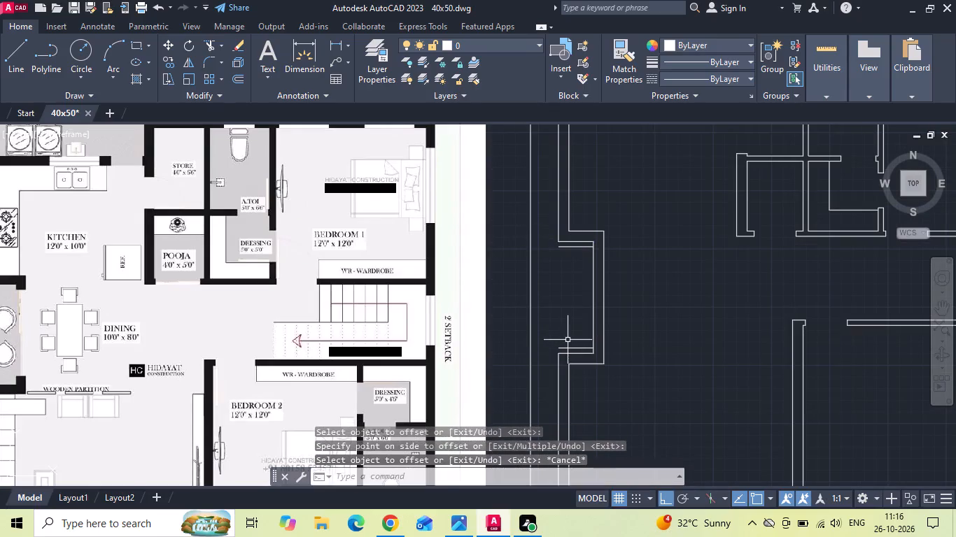
Extend both offset lines in the deck recess east across the recess wall to its inner face.
key(e)
key(x)
key(space)
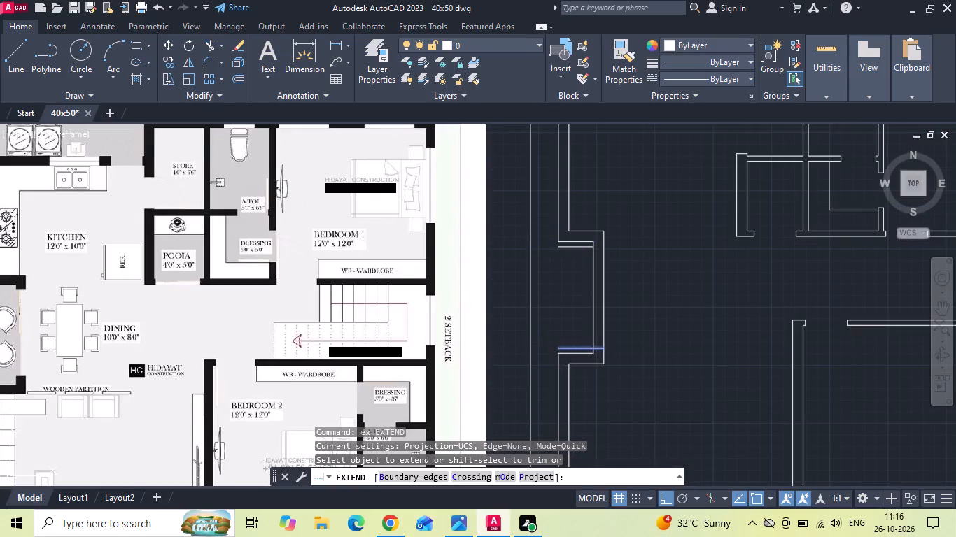
click(586, 347)
click(583, 246)
key(Escape)
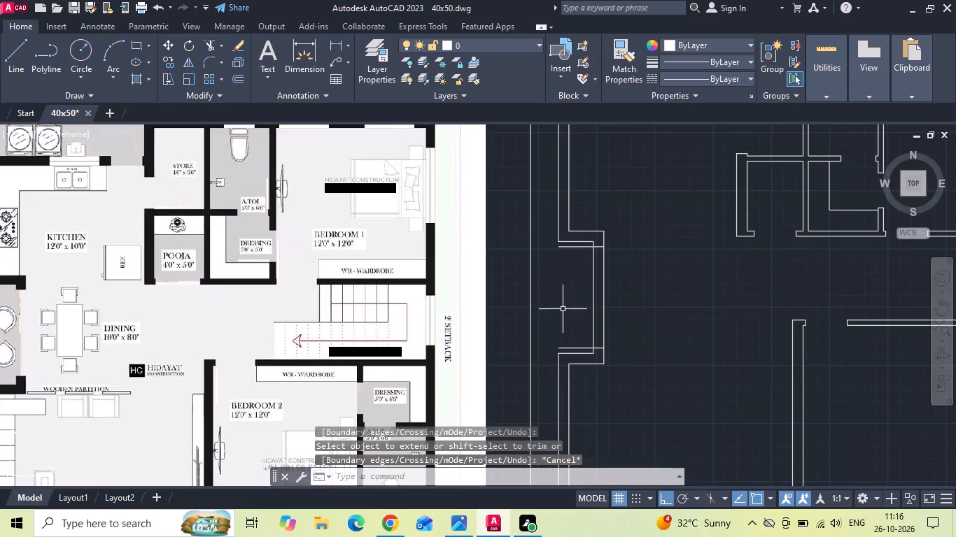
Trim the recess wall between the two jamb lines into the deck opening, remove the excess jamb lines, and save the drawing.
key(t)
key(r)
key(space)
key(space)
click(575, 245)
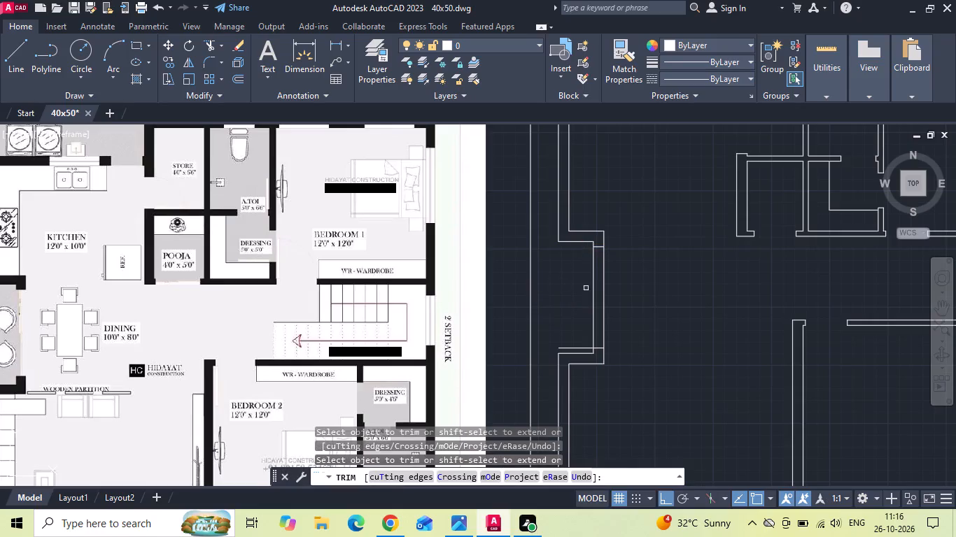
click(579, 349)
drag(575, 318, 614, 310)
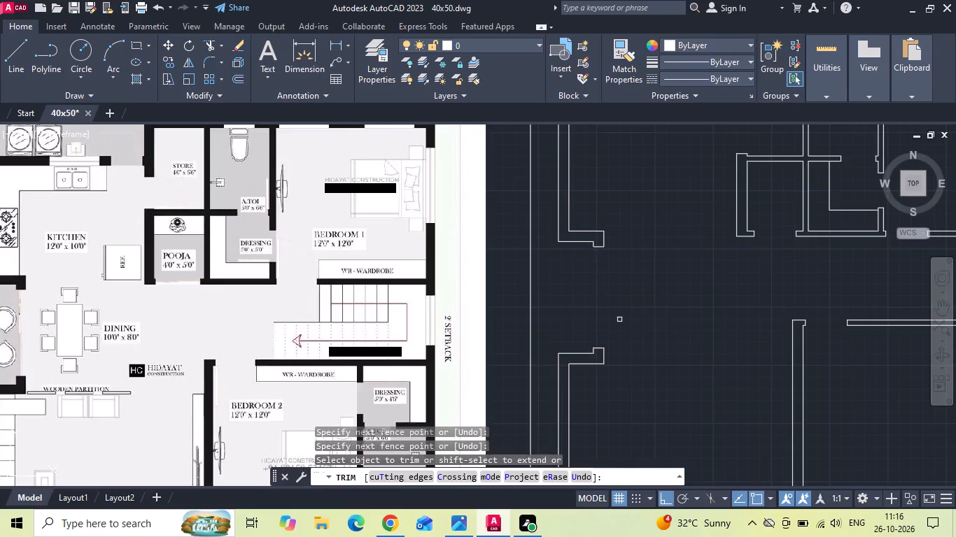
middle_drag(622, 324, 662, 262)
key(Escape)
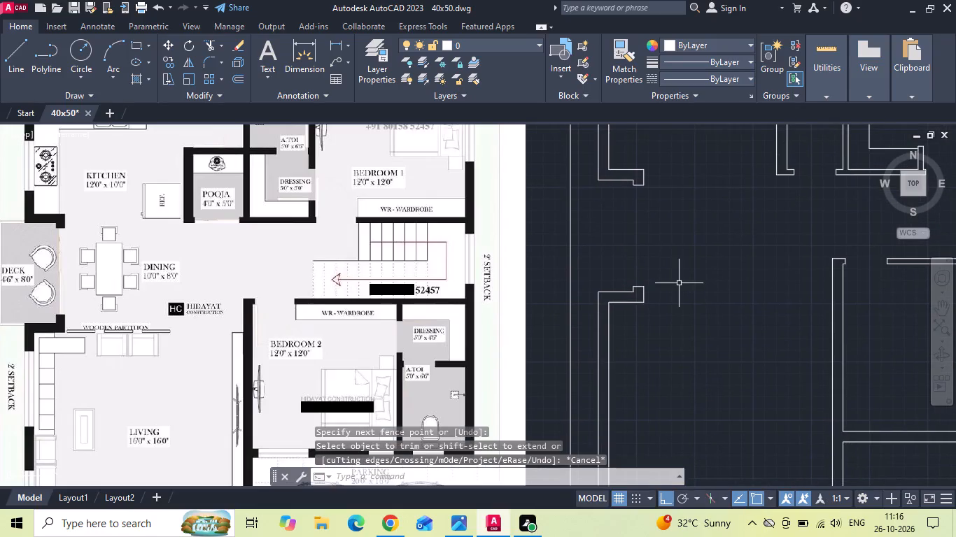
key(ctrl+s)
Offset the inner line of the living room's west wall 4.5" east as the entrance door's first jamb line.
scroll(680, 291, down, 1)
middle_drag(646, 343, 636, 259)
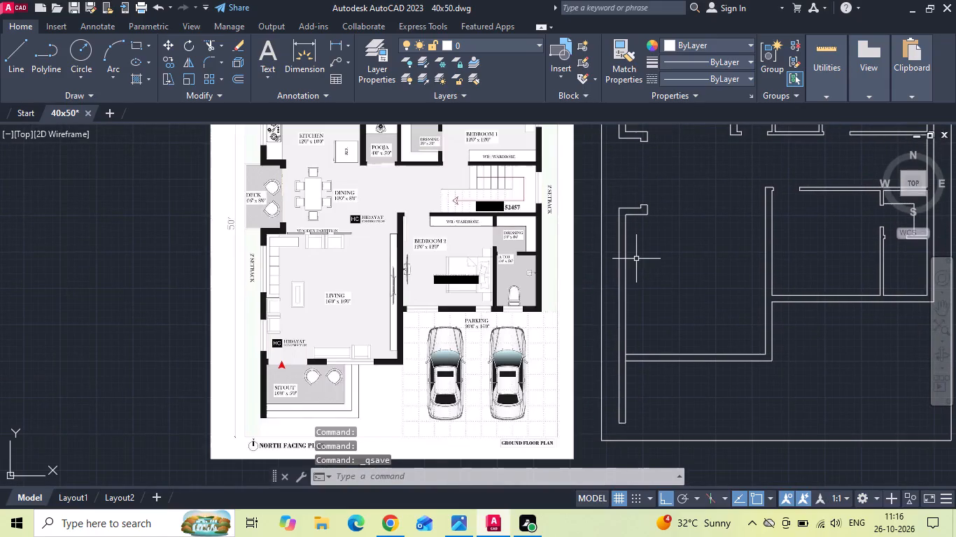
text(o)
key(space)
key(4)
key(period)
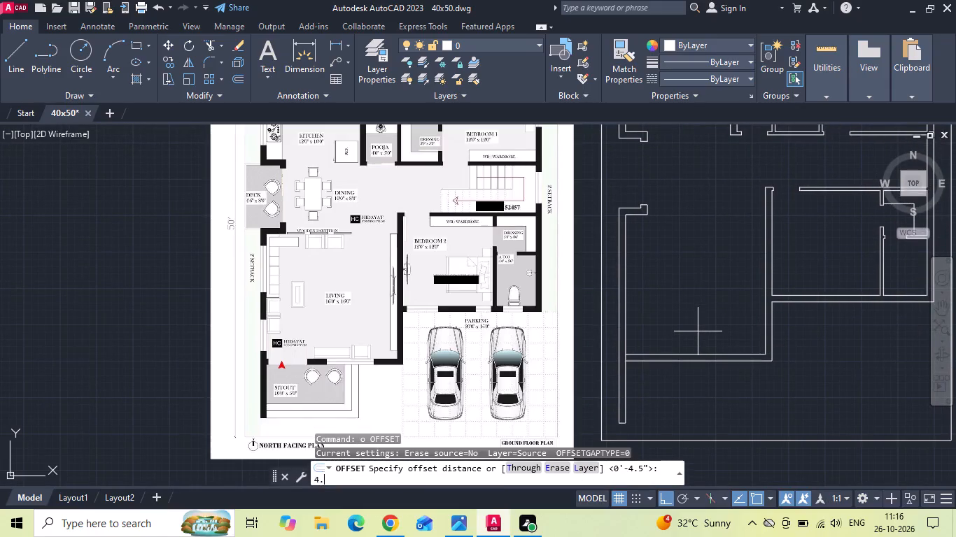
text(5)
key(space)
scroll(639, 385, up, 1)
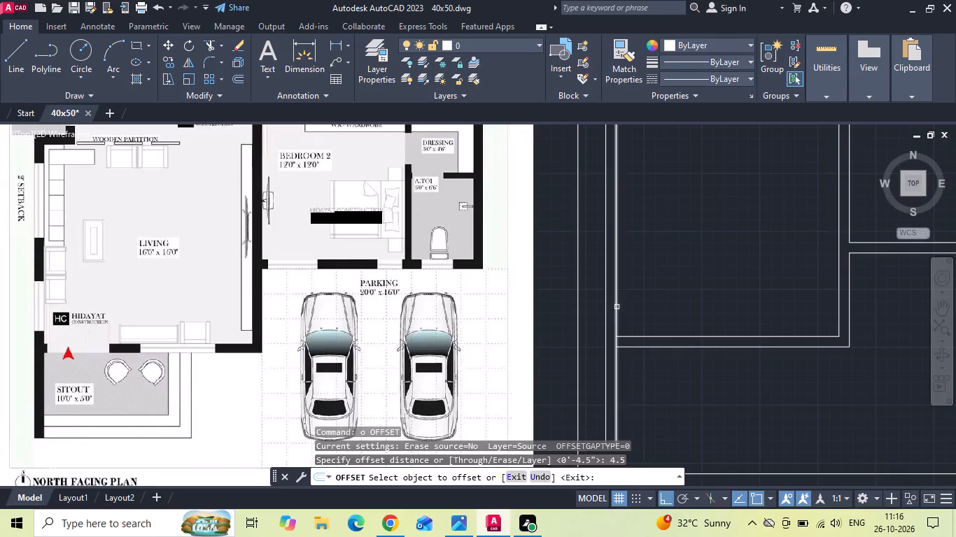
drag(617, 307, 637, 300)
click(689, 289)
key(Escape)
Offset the entrance door's first jamb line 4' east as the second jamb line.
text(o)
key(space)
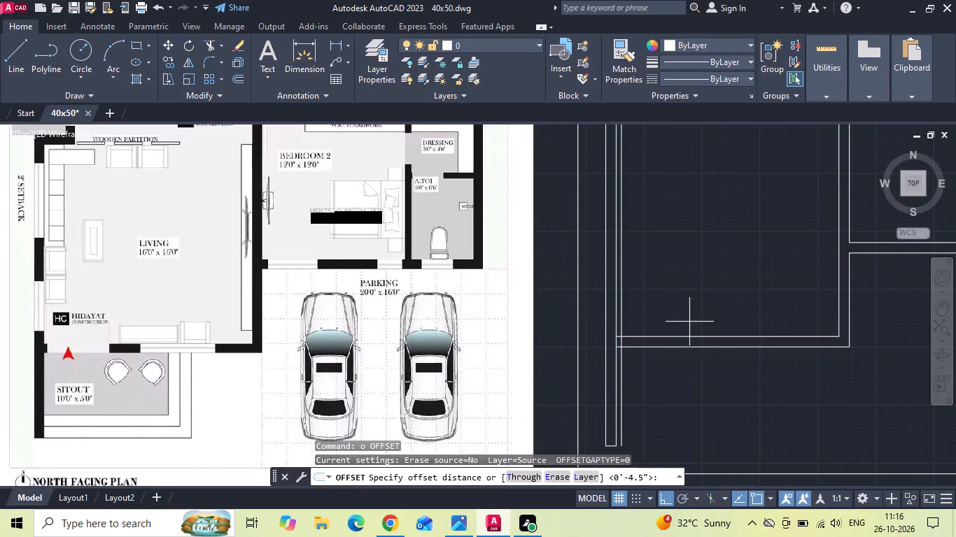
key(4)
key(apostrophe)
key(Return)
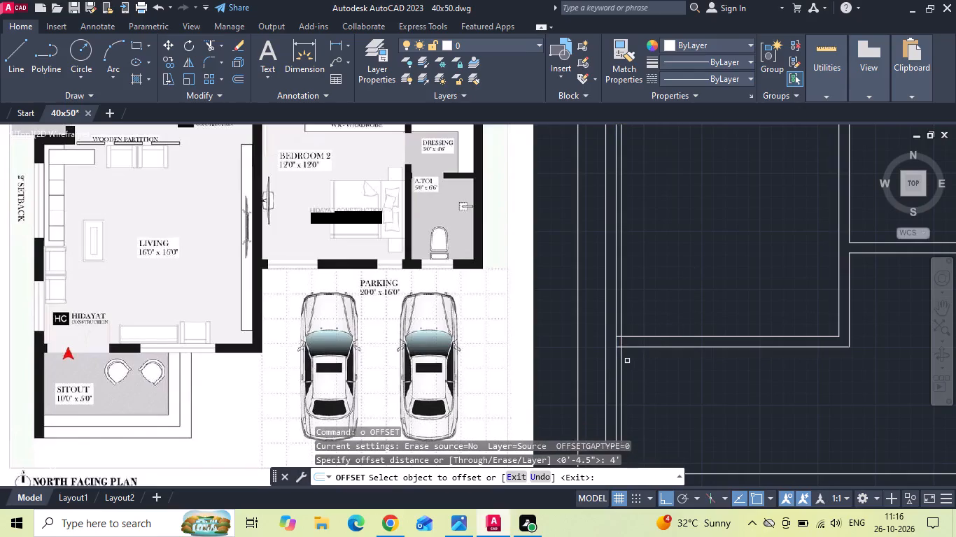
drag(622, 364, 664, 364)
click(691, 367)
key(Escape)
Trim the living room's south wall between the jamb lines into the entrance opening and remove the excess jamb lines.
key(t)
key(r)
key(space)
drag(655, 365, 655, 366)
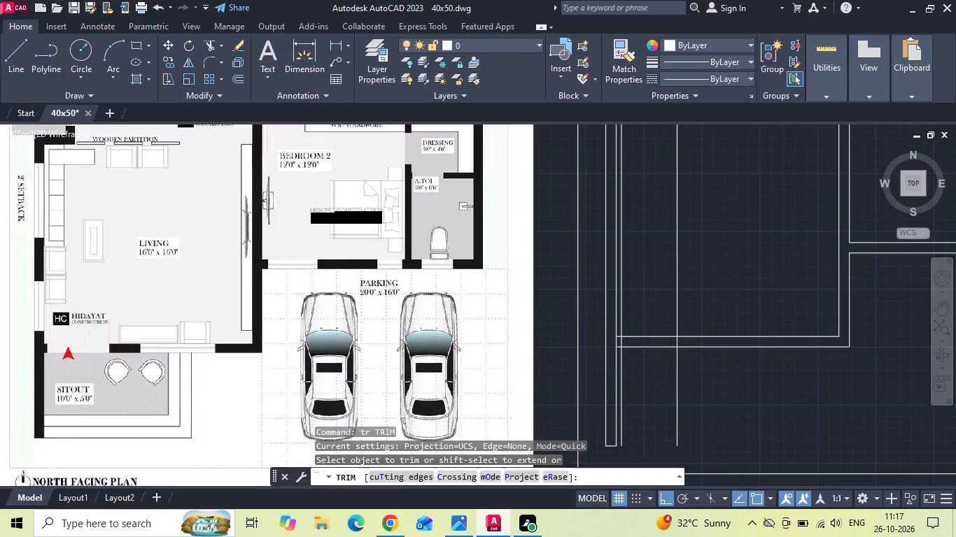
drag(655, 366, 715, 295)
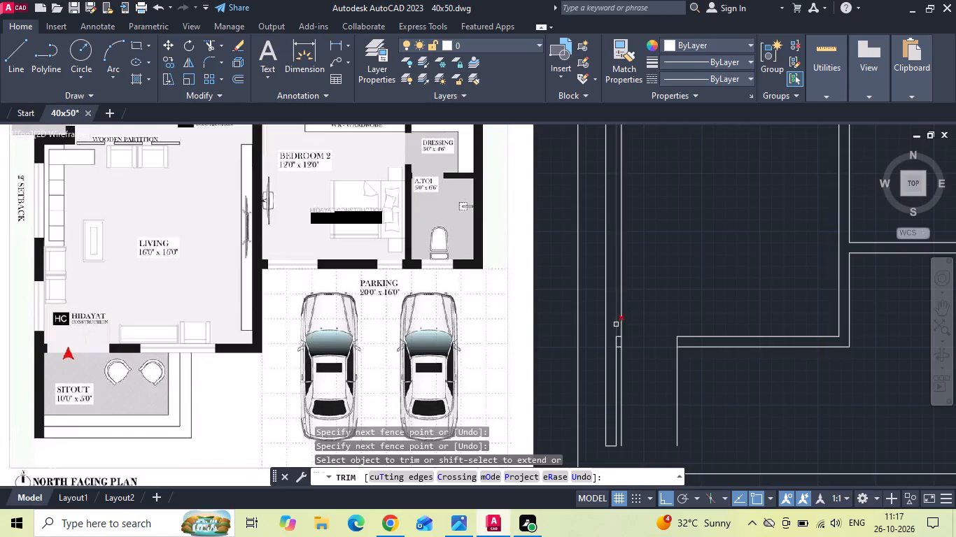
click(623, 321)
click(621, 357)
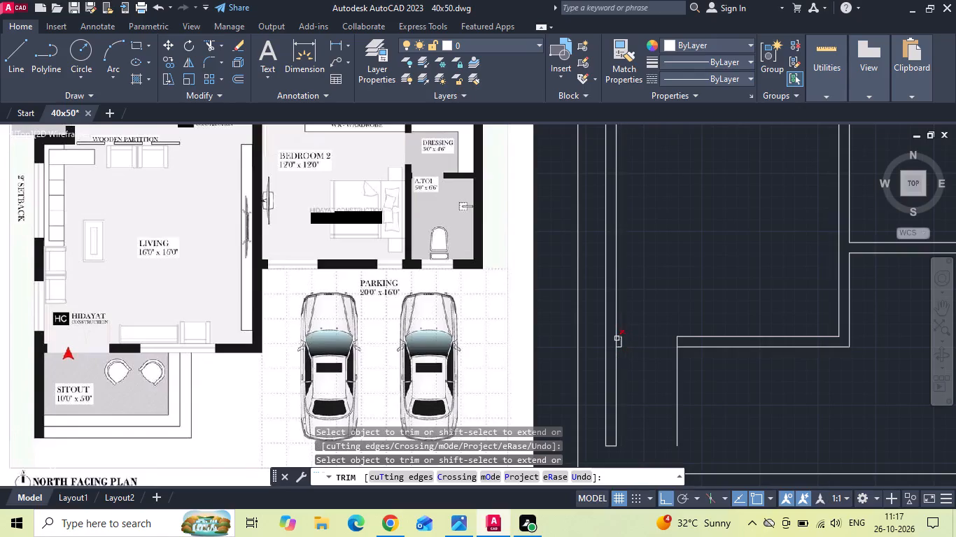
click(615, 343)
drag(652, 368, 708, 395)
key(Escape)
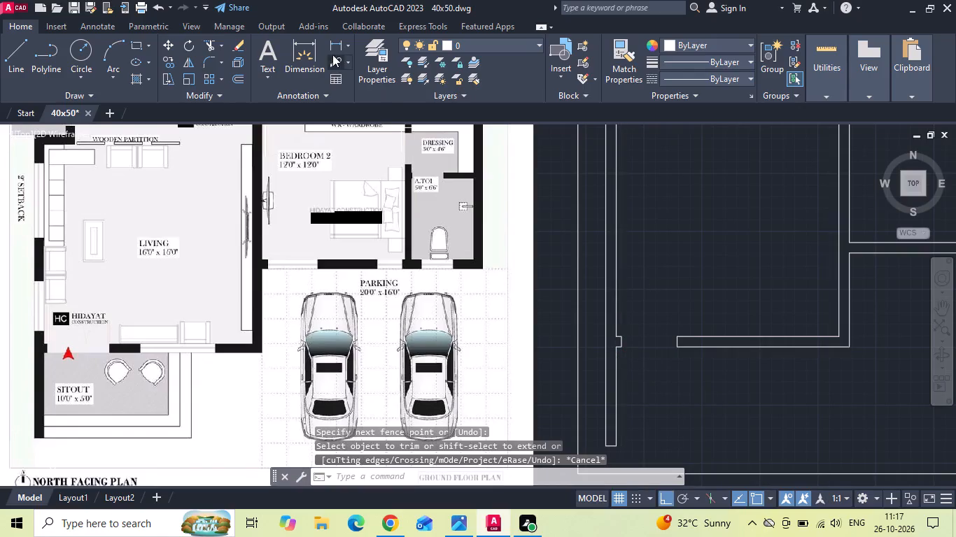
Measure the width of the entrance opening in the living room's south wall.
click(334, 46)
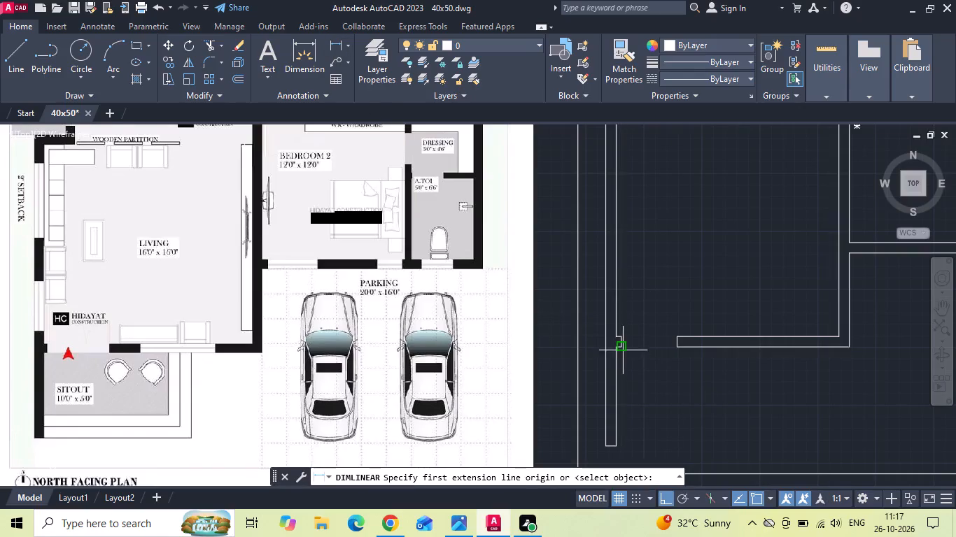
click(622, 348)
click(676, 346)
scroll(676, 346, up, 2)
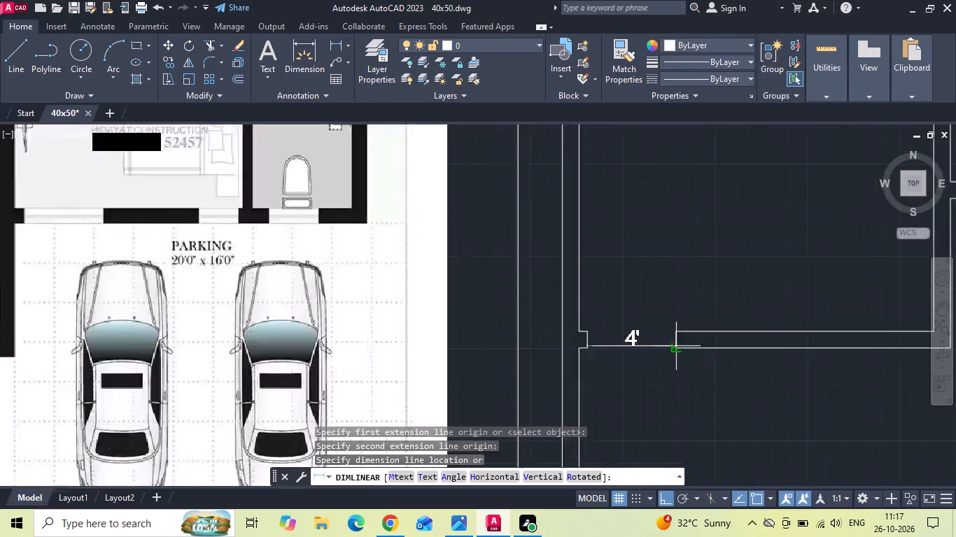
key(Escape)
Offset the outer line of the living room's south wall 5' south to mark the sitout's depth.
scroll(685, 292, down, 2)
middle_drag(669, 336, 673, 287)
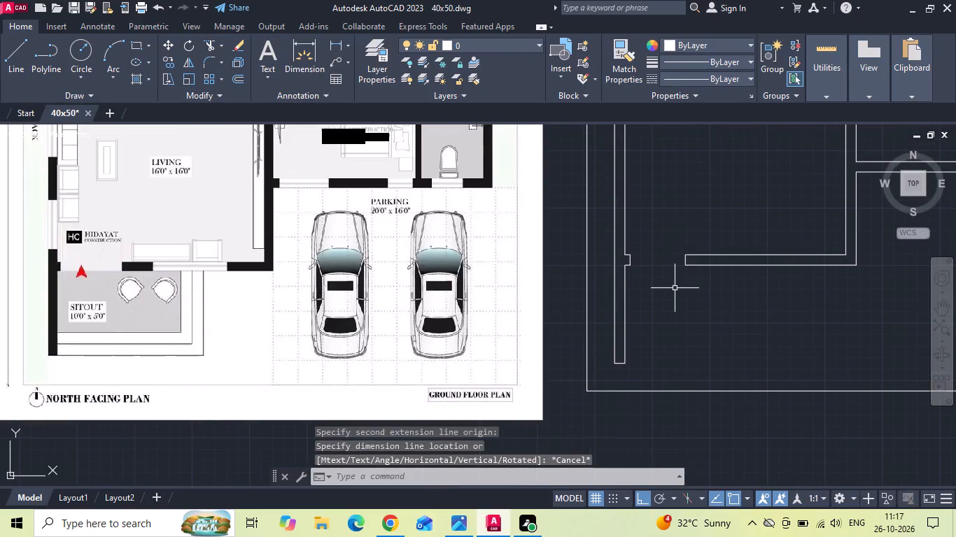
text(o 1)
key(Escape)
text(o 5')
key(Return)
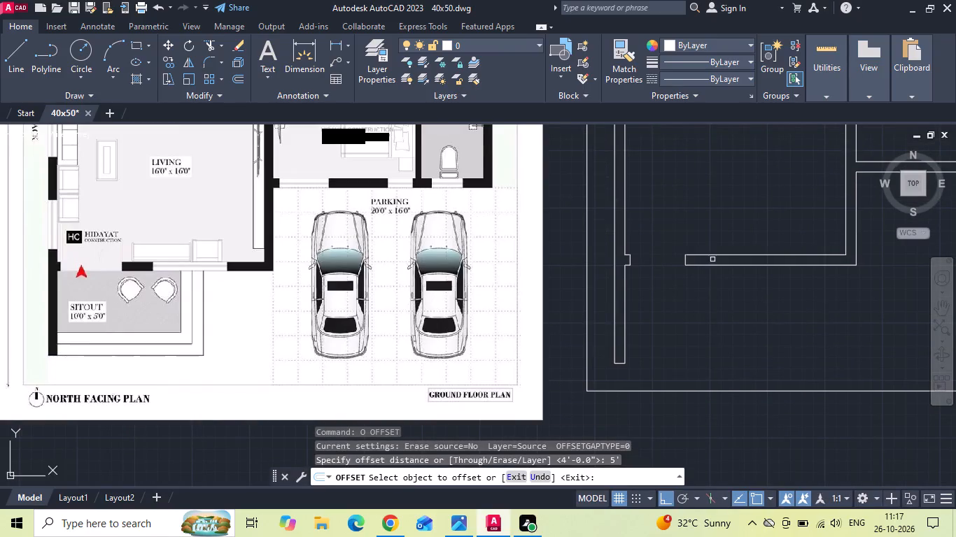
click(708, 266)
click(699, 306)
key(Escape)
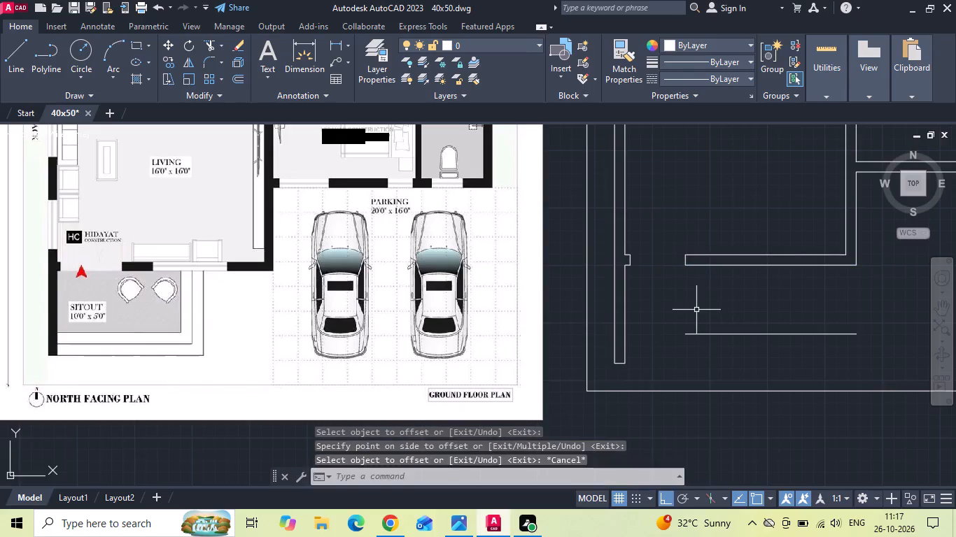
Extend the sitout edge line west to the inner face of the west wall.
key(e)
key(x)
key(space)
drag(694, 311, 689, 348)
key(Escape)
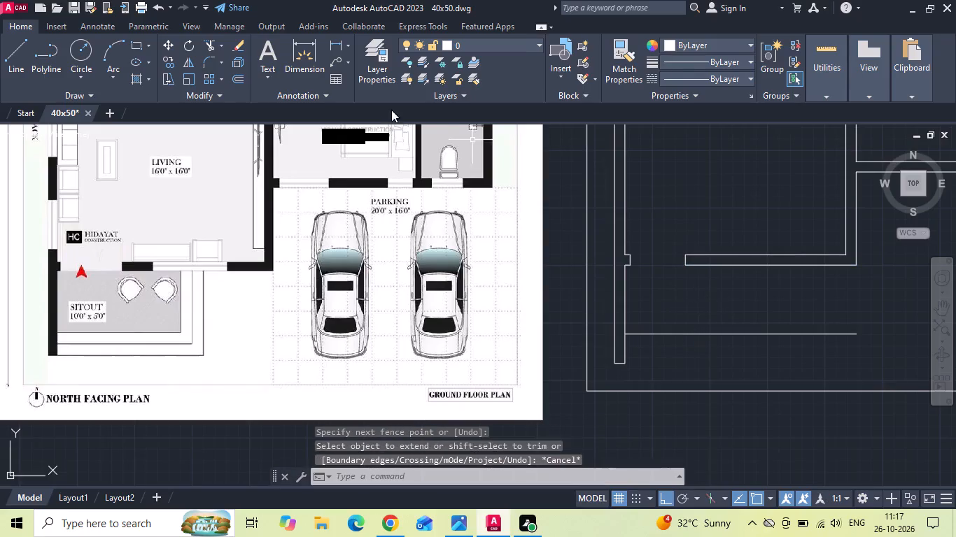
Measure the distance from the west wall's south end to the sitout edge line.
click(341, 45)
scroll(593, 364, up, 1)
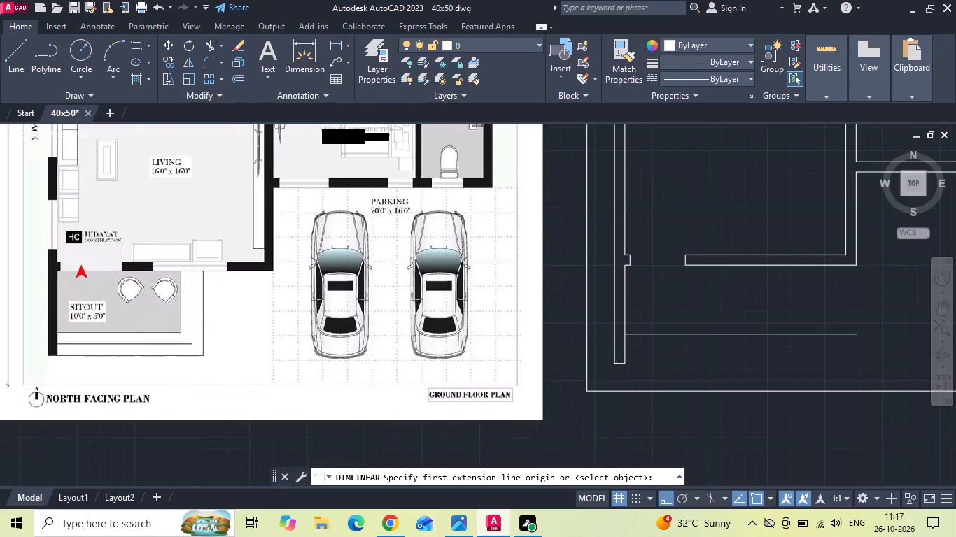
scroll(593, 364, up, 1)
click(666, 363)
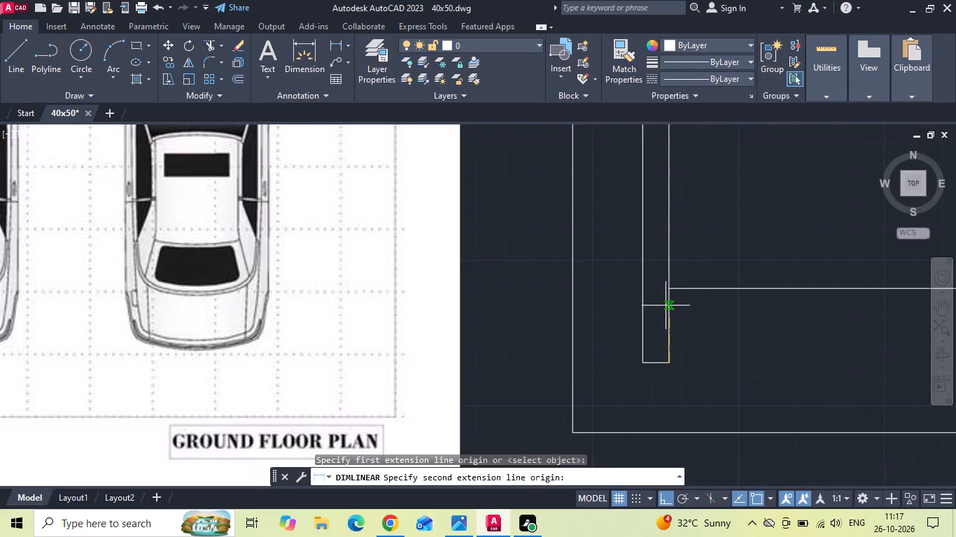
click(669, 290)
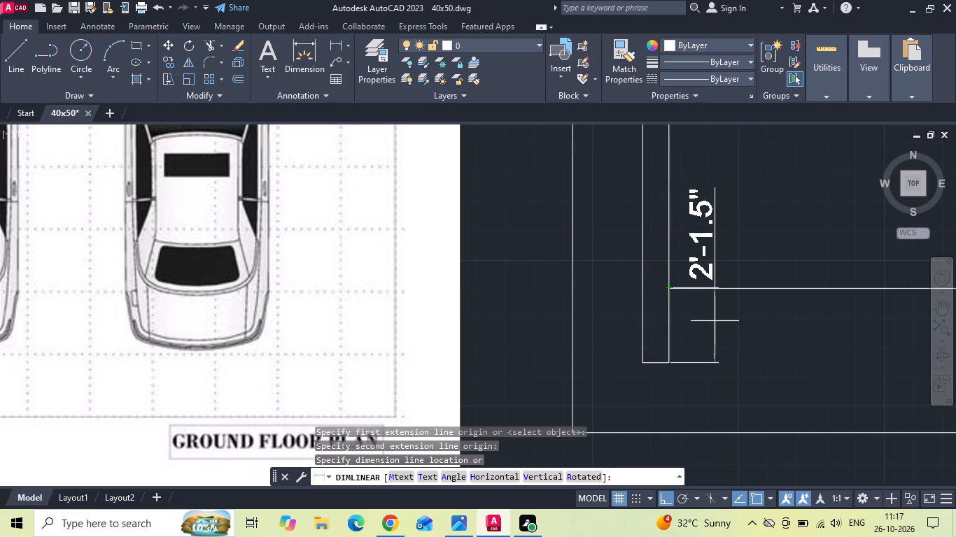
scroll(715, 321, down, 1)
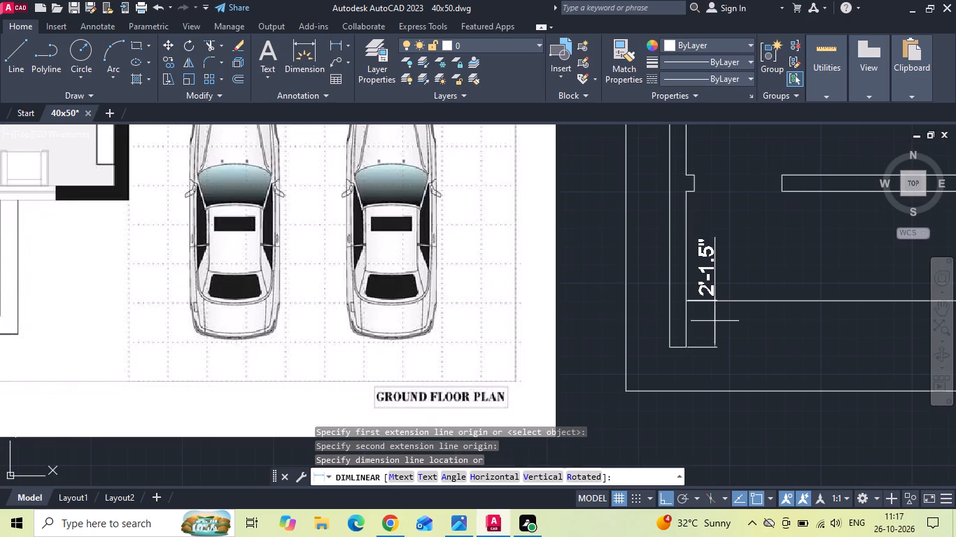
key(Escape)
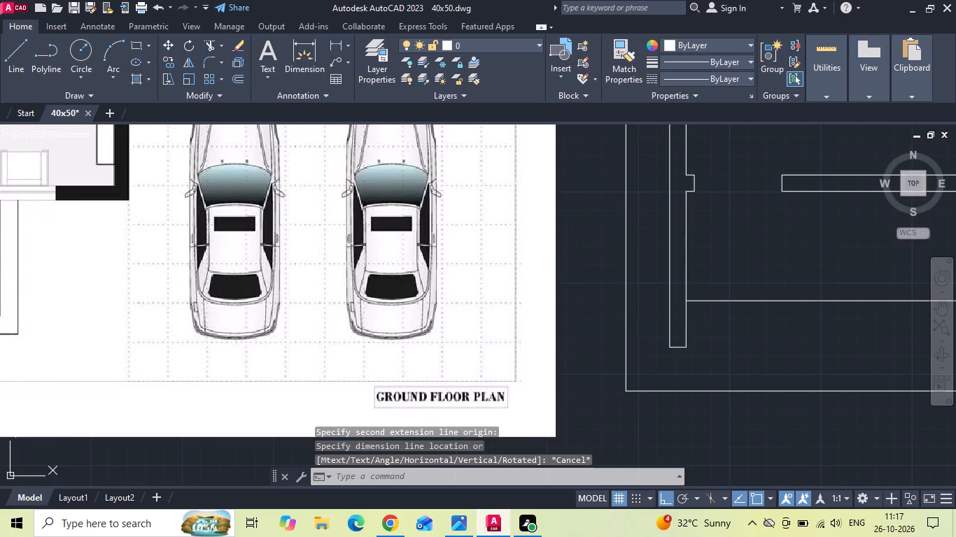
Measure the gap between the west wall's south end and the south plot boundary.
click(337, 45)
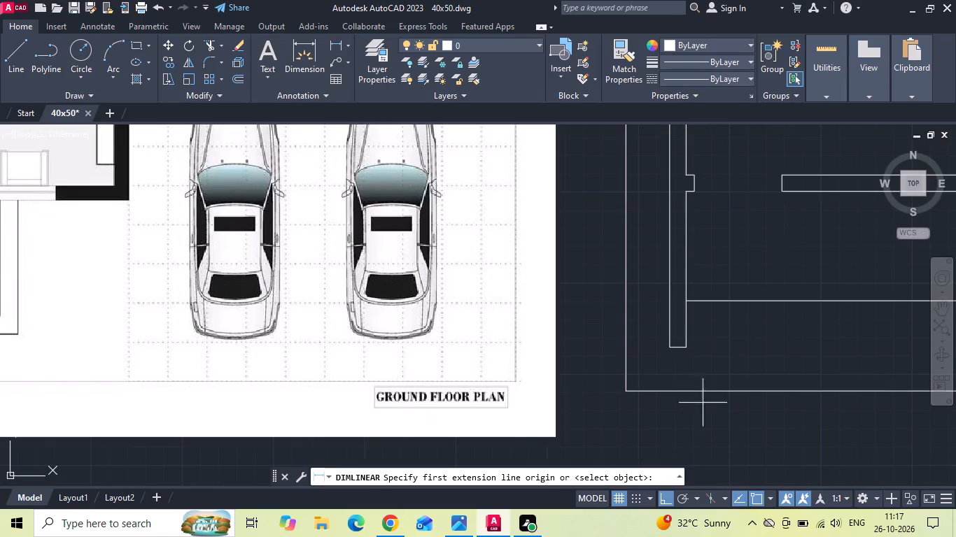
click(677, 343)
click(676, 389)
key(Escape)
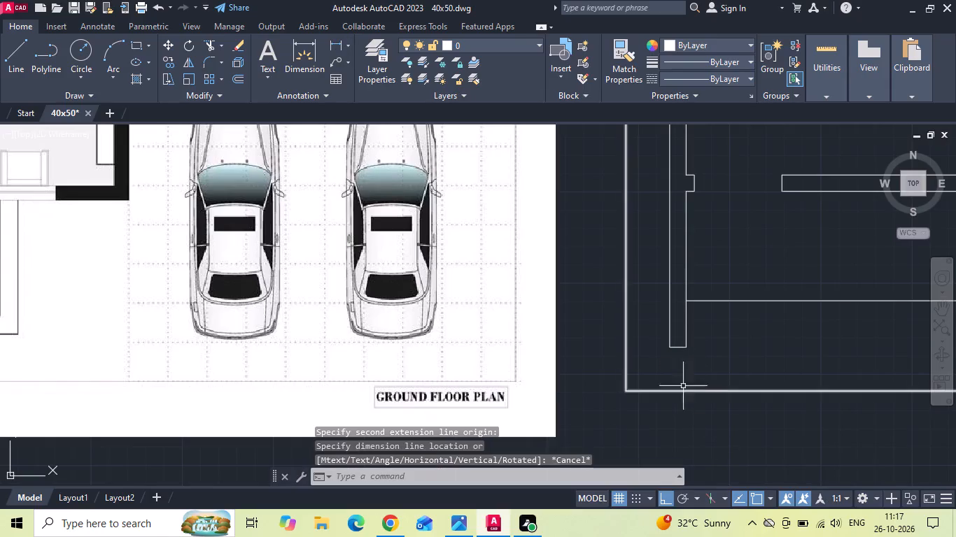
Place a vertical linear dimension of the sitout's depth from its edge line to the living room's south wall.
scroll(573, 391, down, 2)
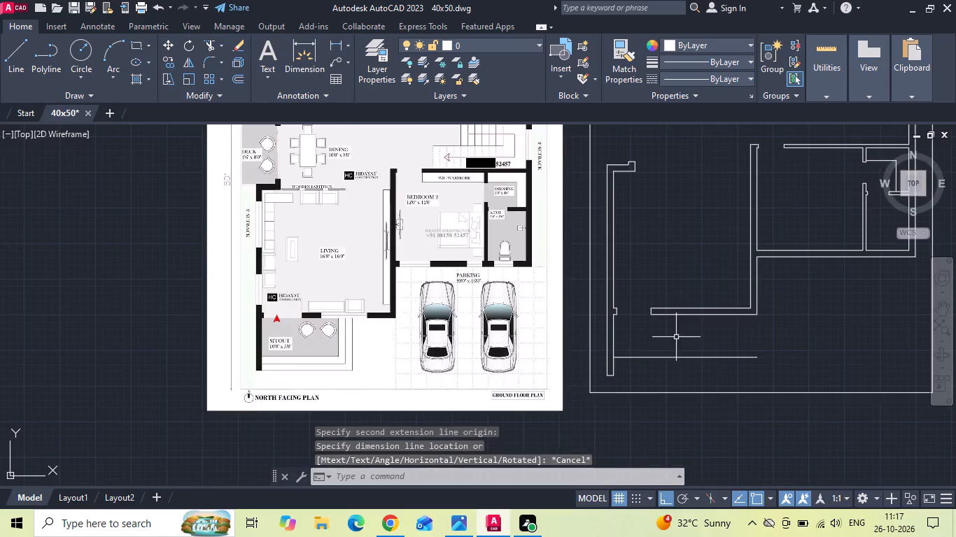
scroll(590, 352, down, 1)
scroll(611, 256, up, 1)
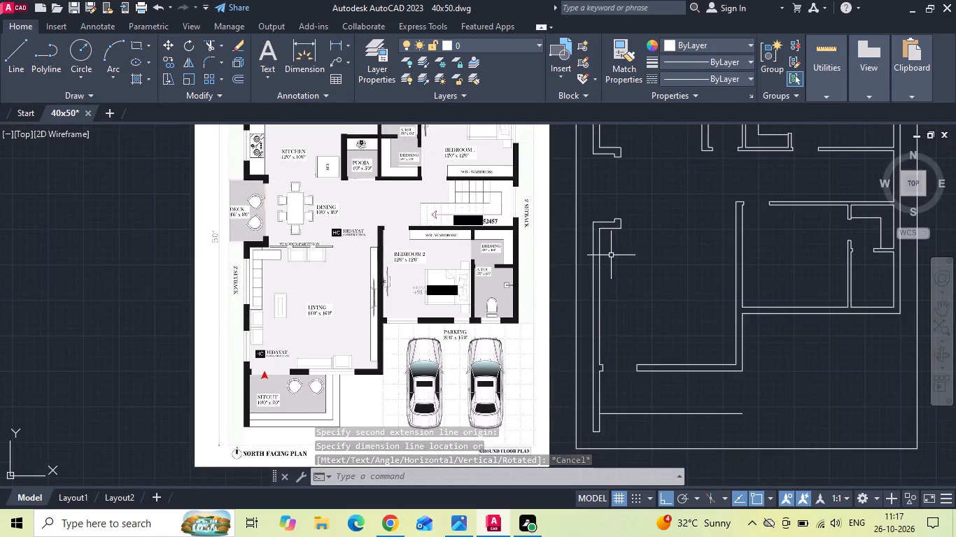
scroll(612, 436, up, 2)
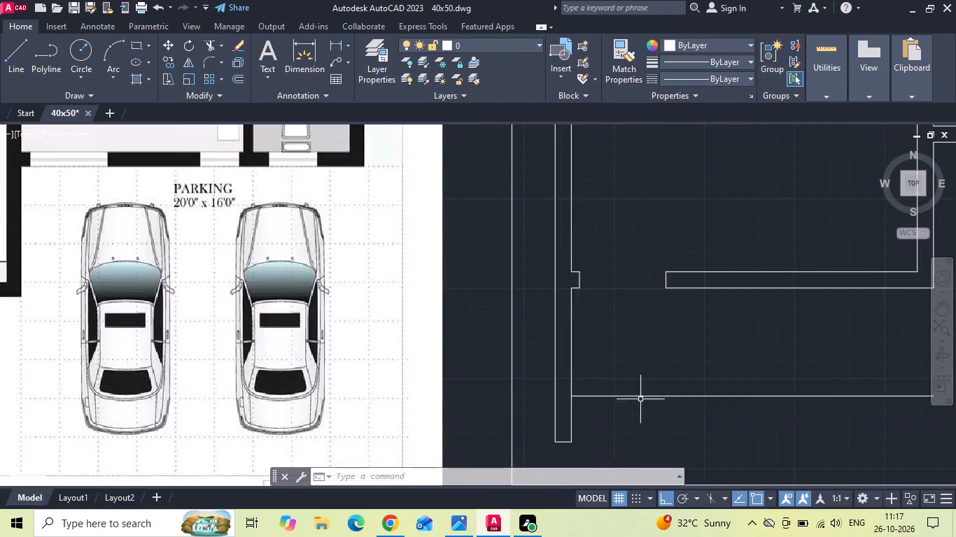
key(space)
click(677, 396)
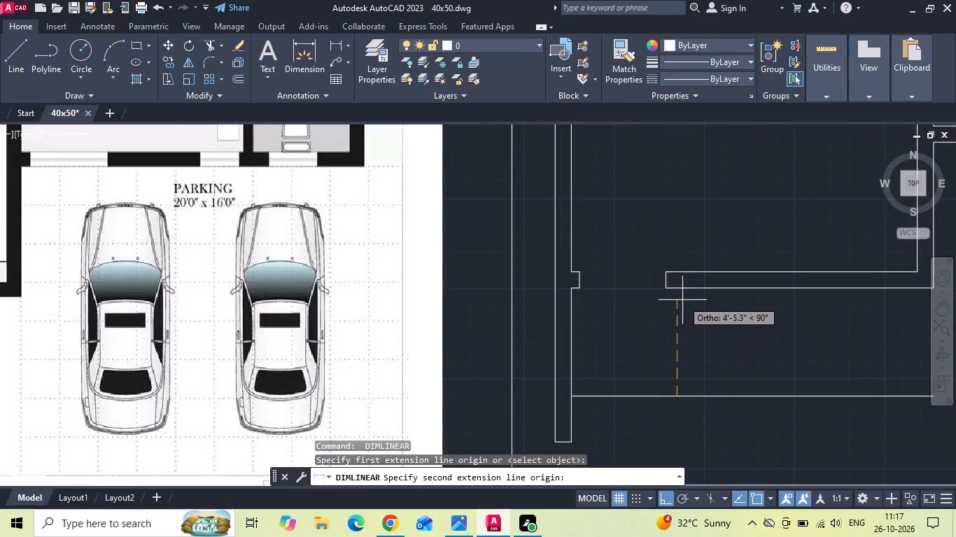
click(676, 291)
click(667, 329)
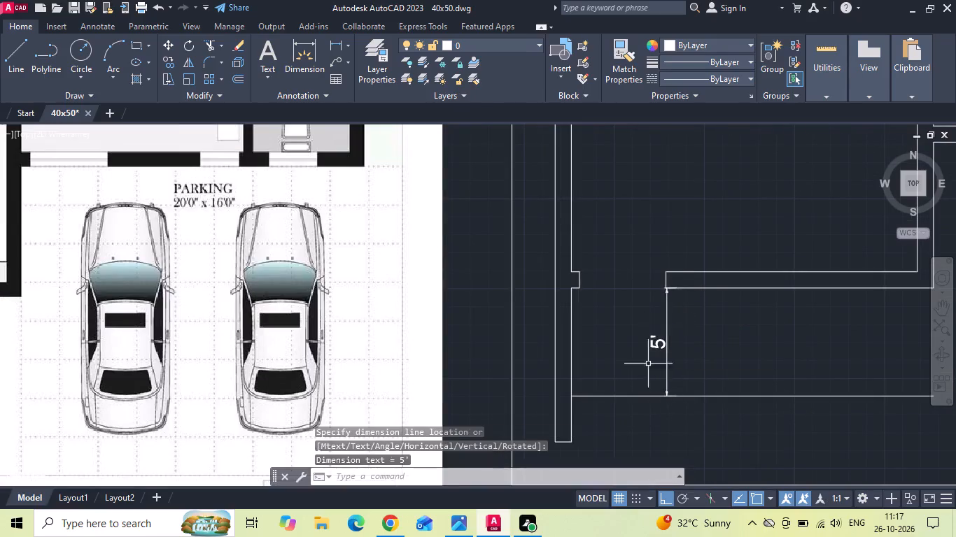
Place a vertical linear dimension of the living room's length from its south wall to its north edge by the deck.
scroll(640, 384, down, 2)
key(space)
drag(677, 341, 678, 324)
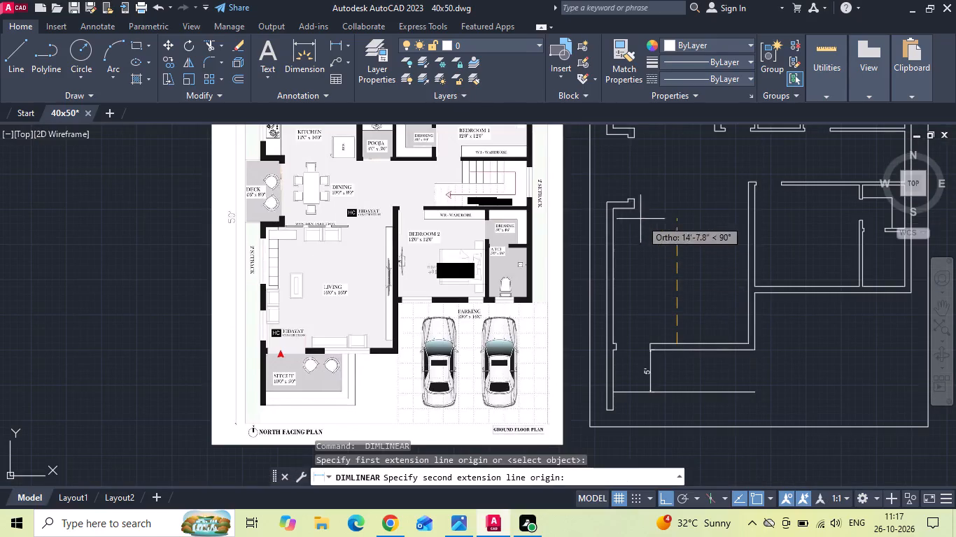
click(638, 209)
click(708, 250)
Place a horizontal linear dimension of the living room's width between its west and east walls.
scroll(701, 252, up, 2)
key(space)
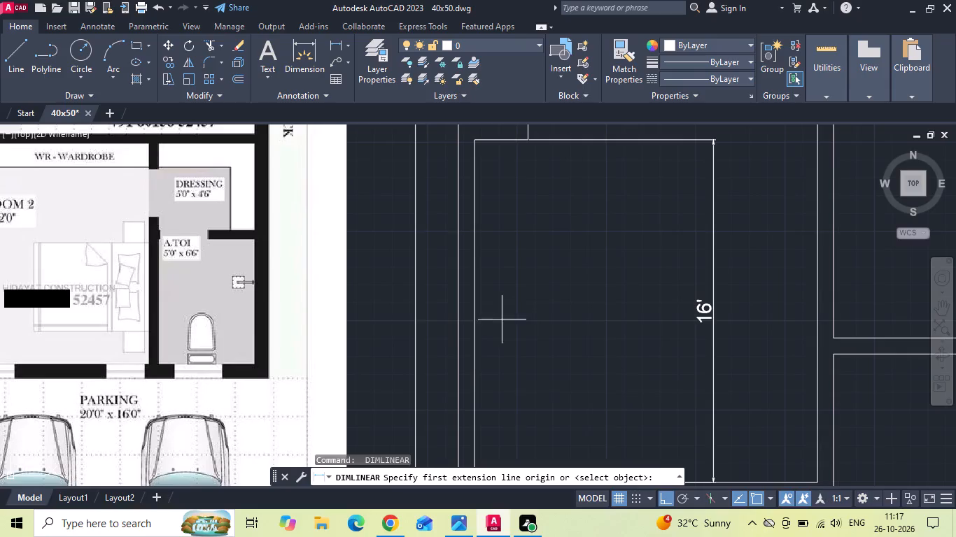
click(474, 347)
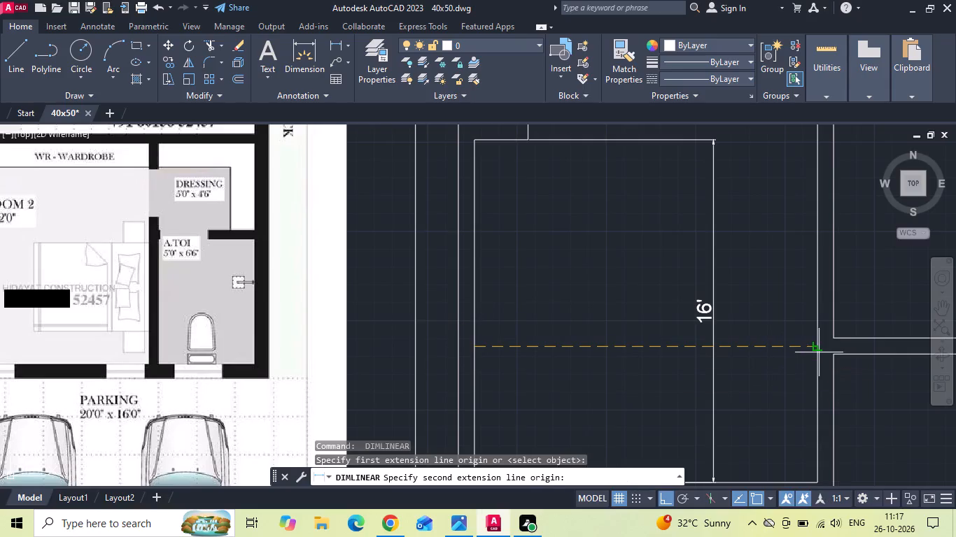
click(815, 349)
click(790, 331)
Place linear dimensions of Bedroom 2's length and of its width up to the toilet partition wall.
middle_drag(747, 364, 291, 334)
key(space)
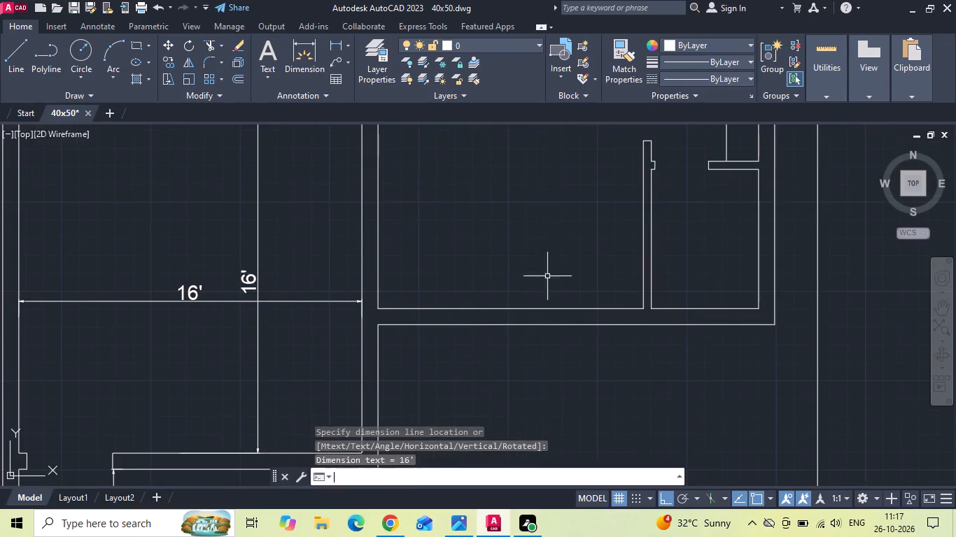
click(547, 310)
middle_drag(535, 234, 514, 343)
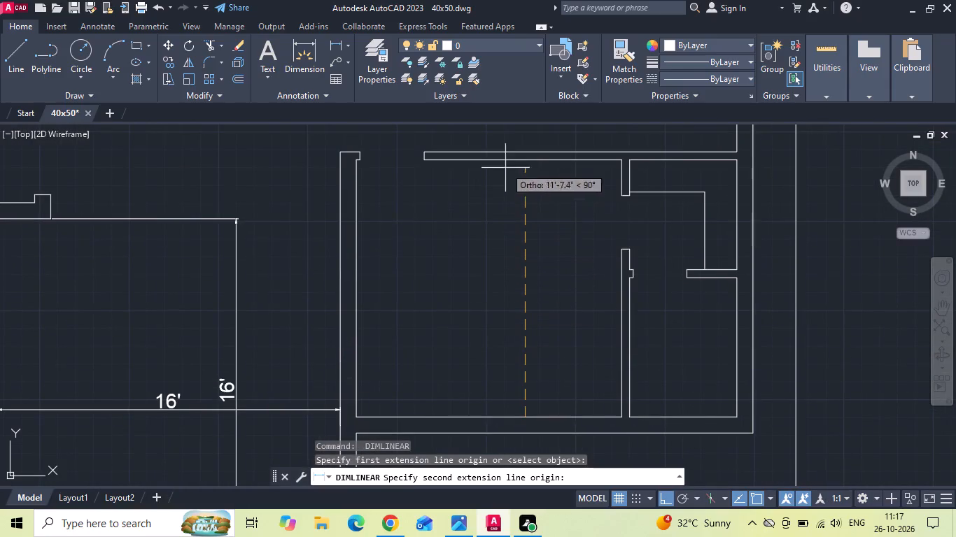
drag(524, 159, 521, 170)
click(511, 201)
key(space)
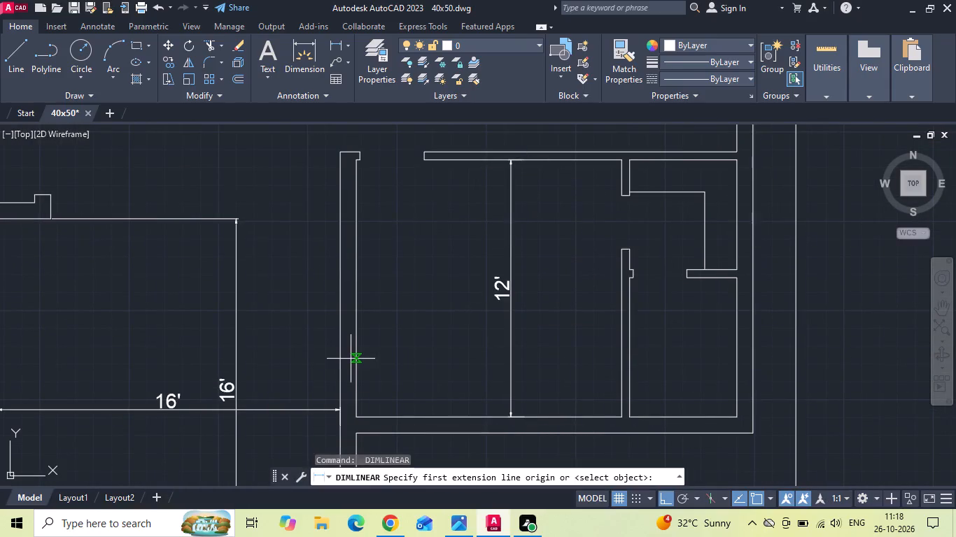
click(352, 361)
click(617, 363)
click(614, 341)
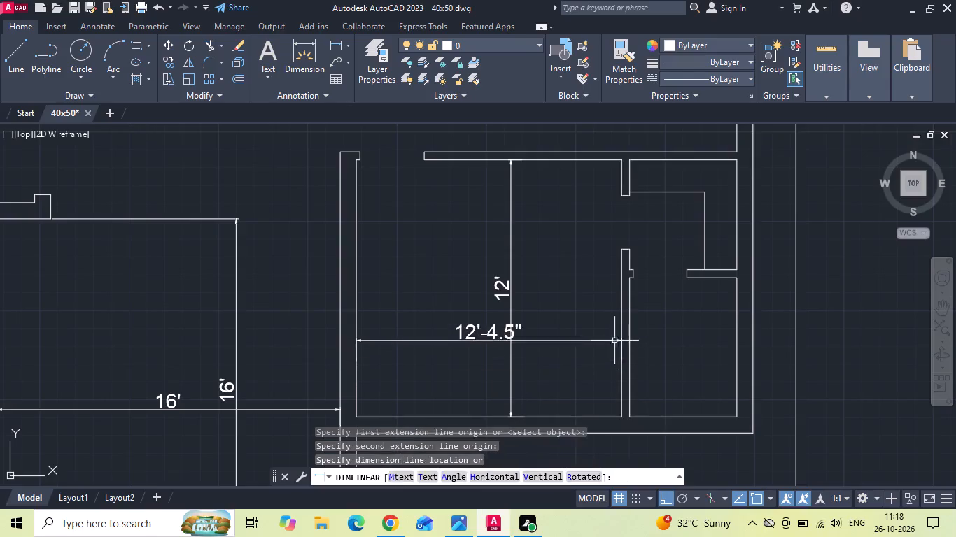
Place a horizontal linear dimension of the kitchen's width from its east wall to its west wall.
scroll(617, 359, down, 2)
scroll(229, 395, up, 2)
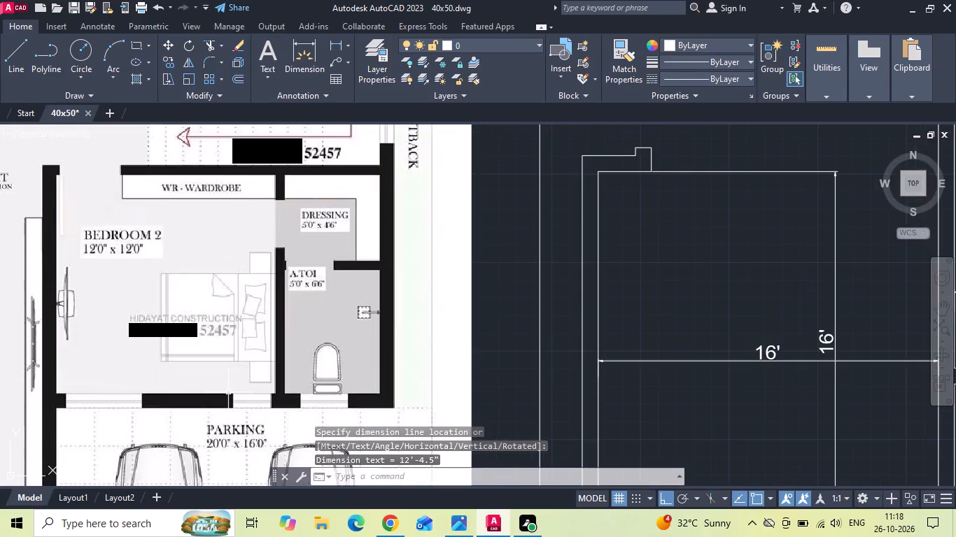
scroll(419, 369, down, 2)
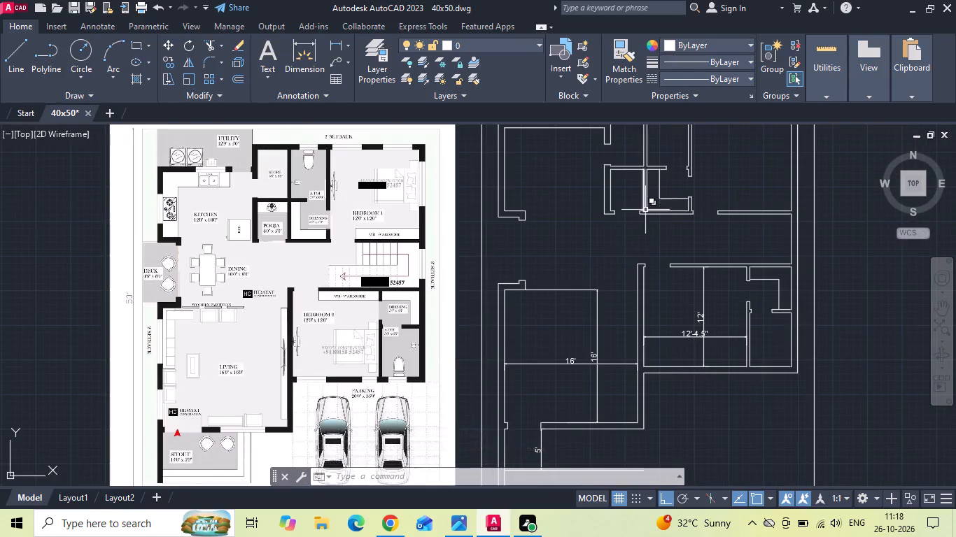
scroll(645, 206, up, 2)
scroll(650, 289, down, 2)
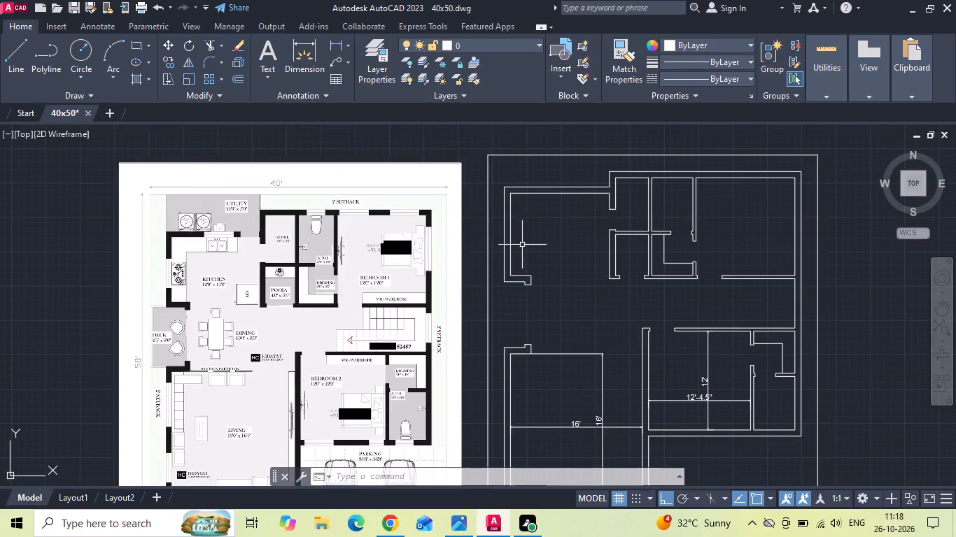
scroll(616, 223, up, 2)
key(space)
click(574, 285)
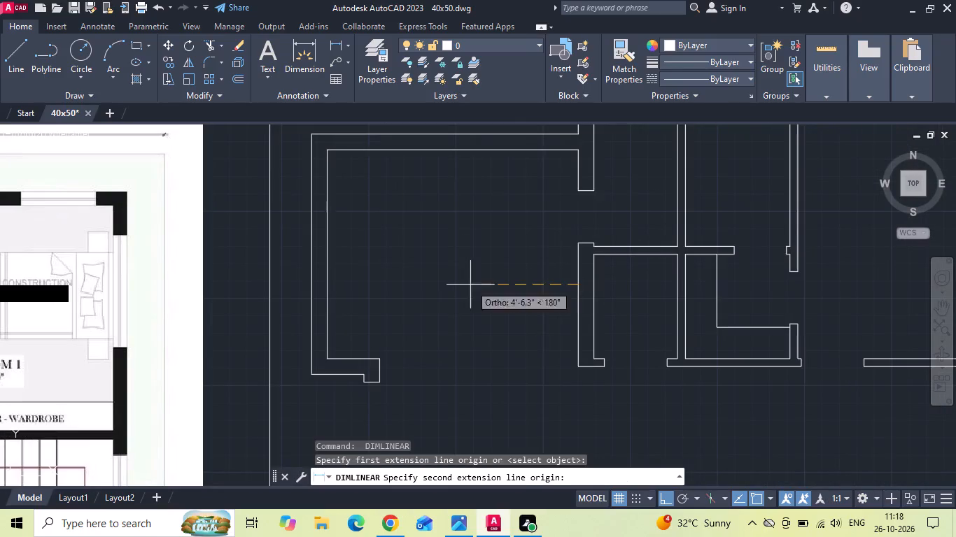
click(330, 285)
click(386, 308)
Place horizontal linear dimensions of the pooja room's width and the adjoining dressing room's width.
key(space)
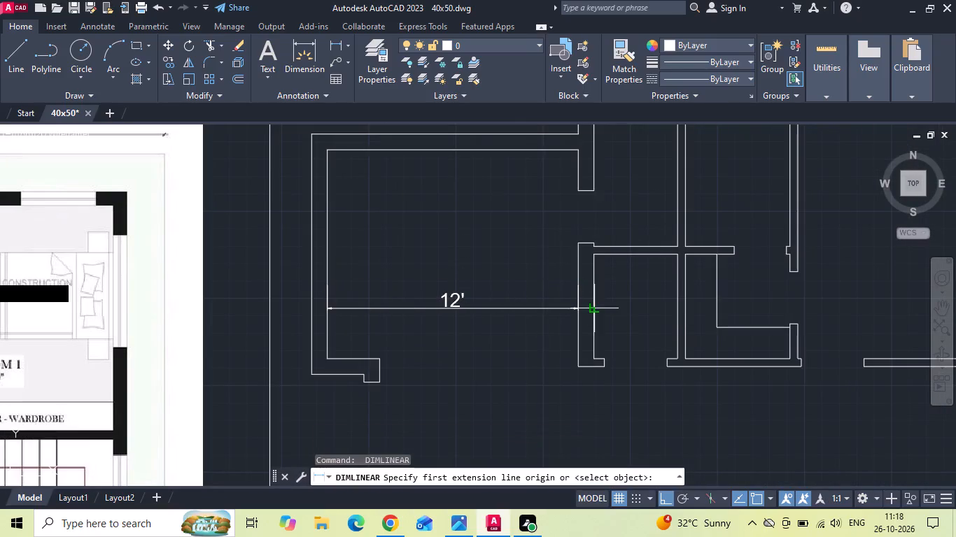
click(591, 299)
click(679, 302)
click(682, 309)
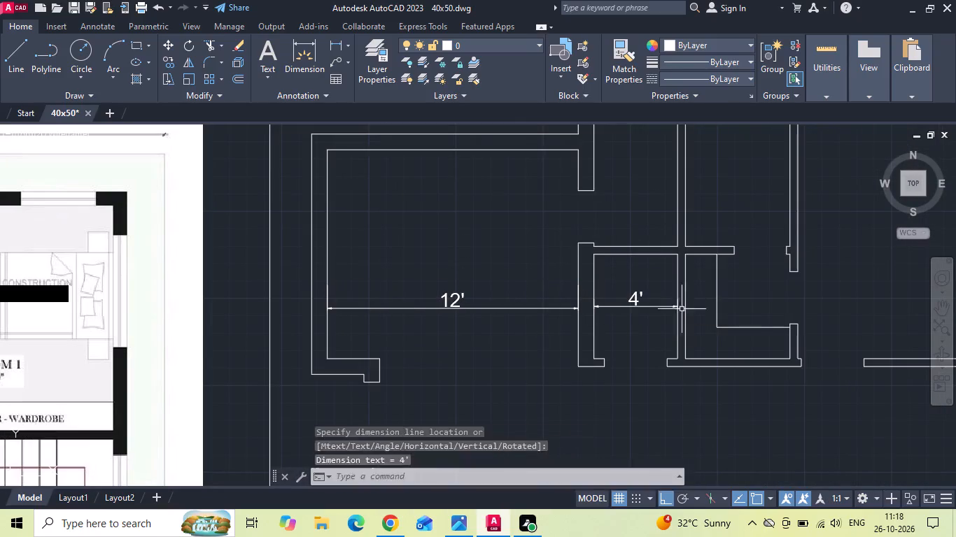
key(space)
click(686, 282)
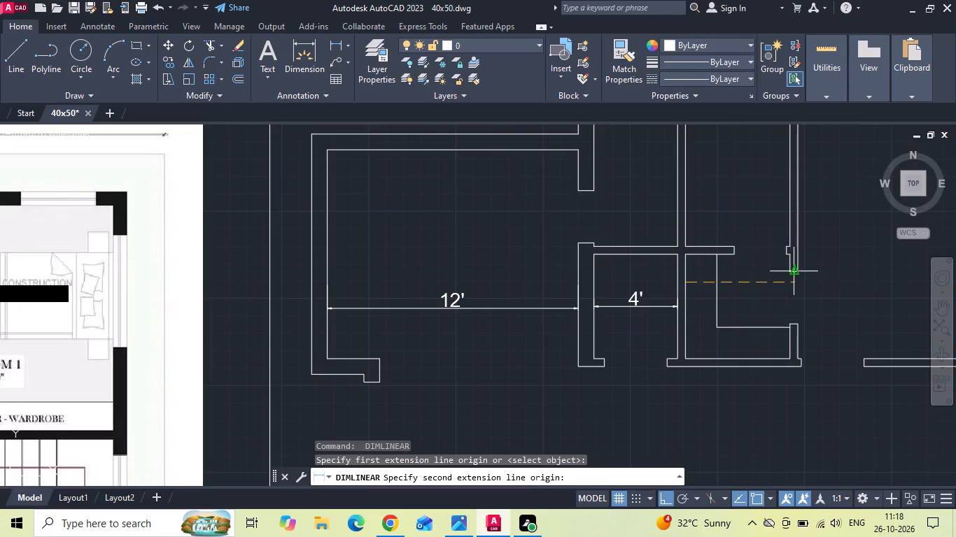
click(789, 272)
click(783, 290)
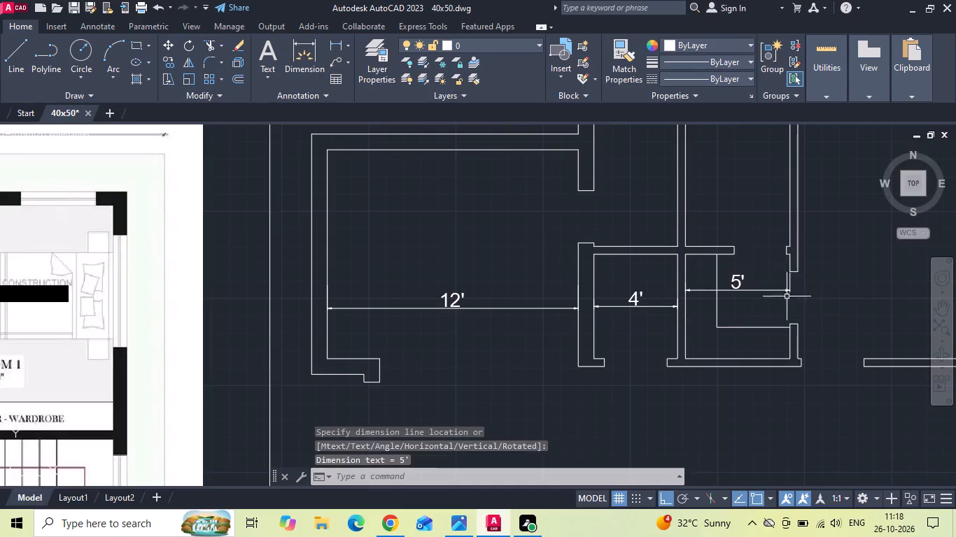
Place a horizontal linear dimension of Bedroom 1's width from its west partition to the east wall.
middle_drag(783, 302, 516, 331)
key(space)
click(533, 268)
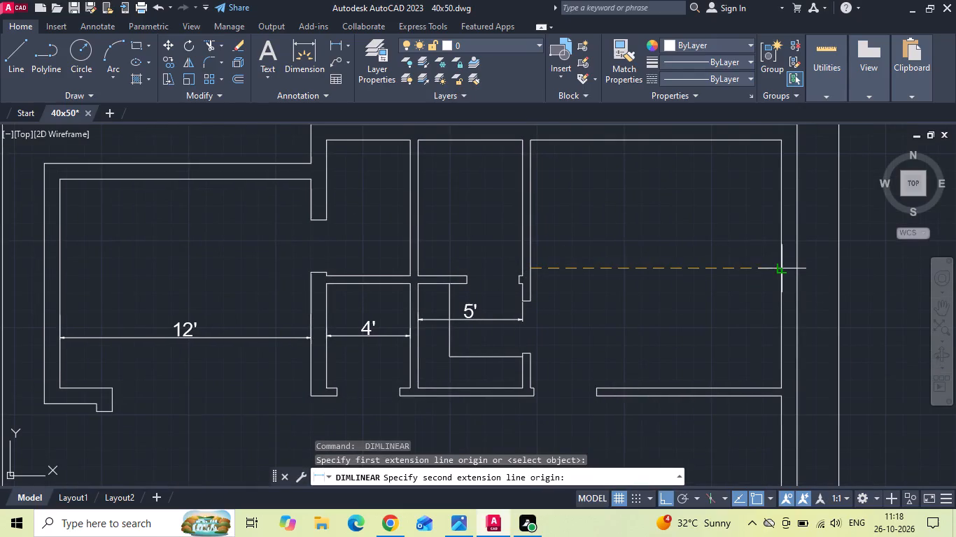
drag(785, 273, 778, 281)
click(761, 296)
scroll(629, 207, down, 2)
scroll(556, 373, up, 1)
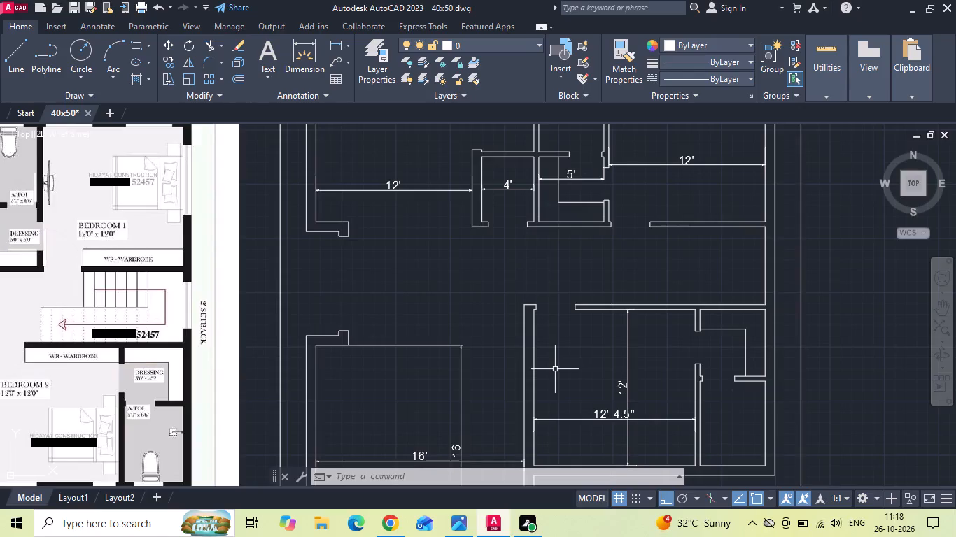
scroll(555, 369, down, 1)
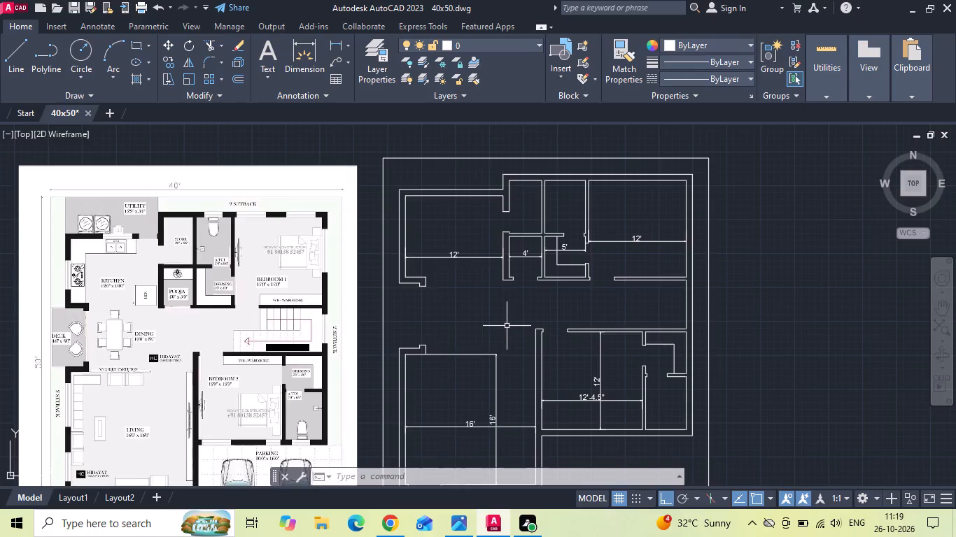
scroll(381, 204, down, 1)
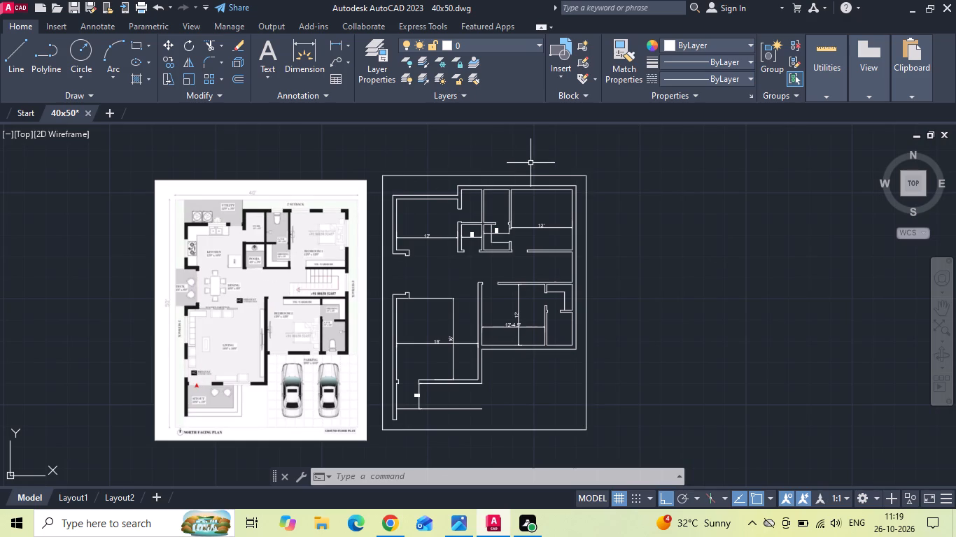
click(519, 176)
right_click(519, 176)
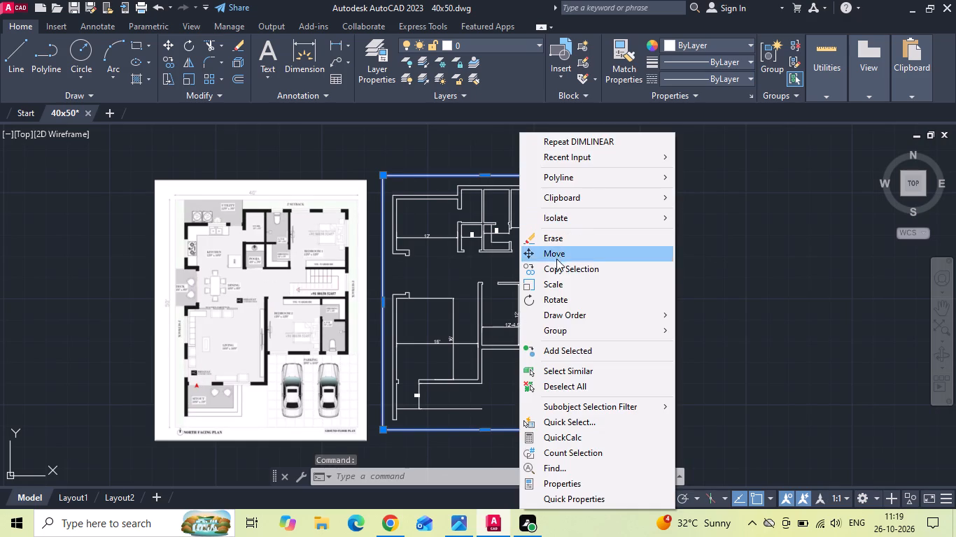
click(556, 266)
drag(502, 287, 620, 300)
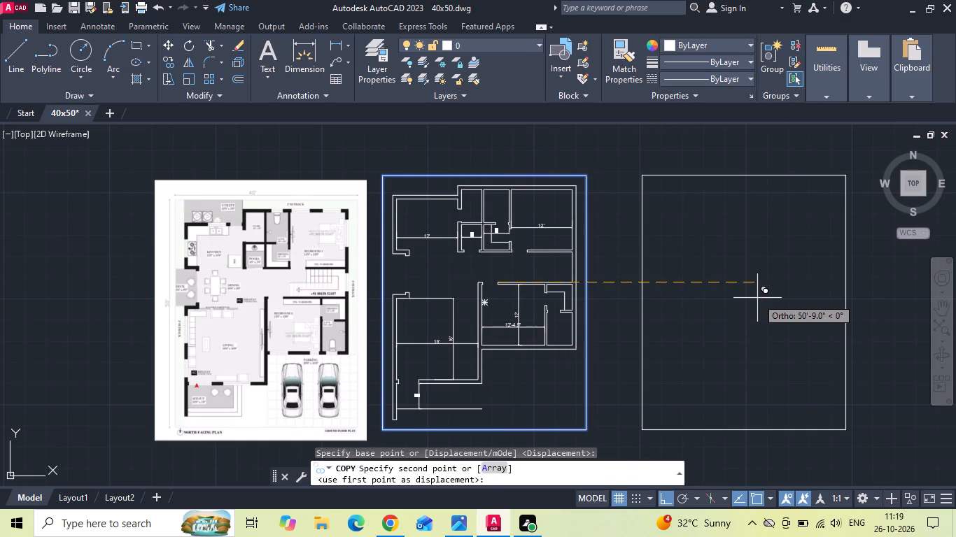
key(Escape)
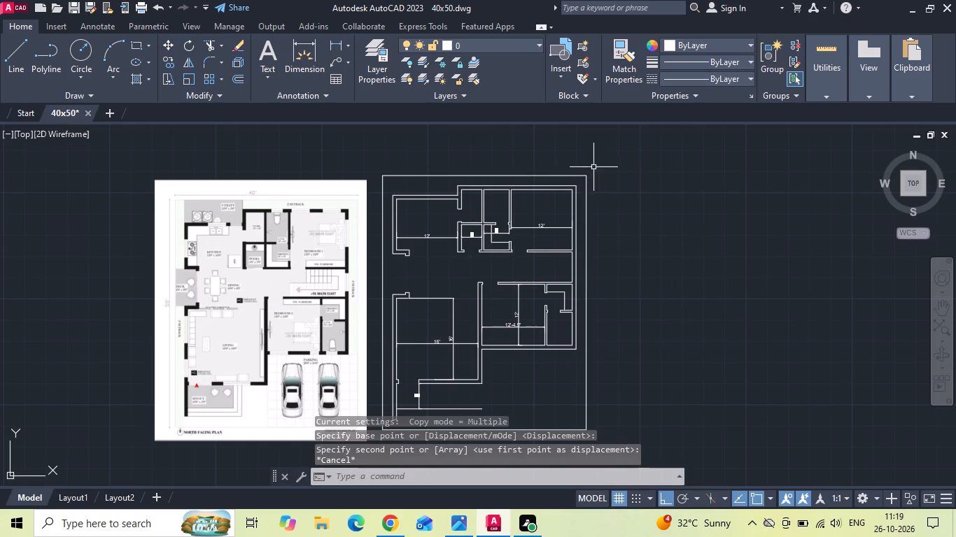
Copy the whole drafted plan with its plot boundary and dimensions horizontally about 59' to the east.
drag(595, 165, 584, 190)
scroll(538, 233, down, 1)
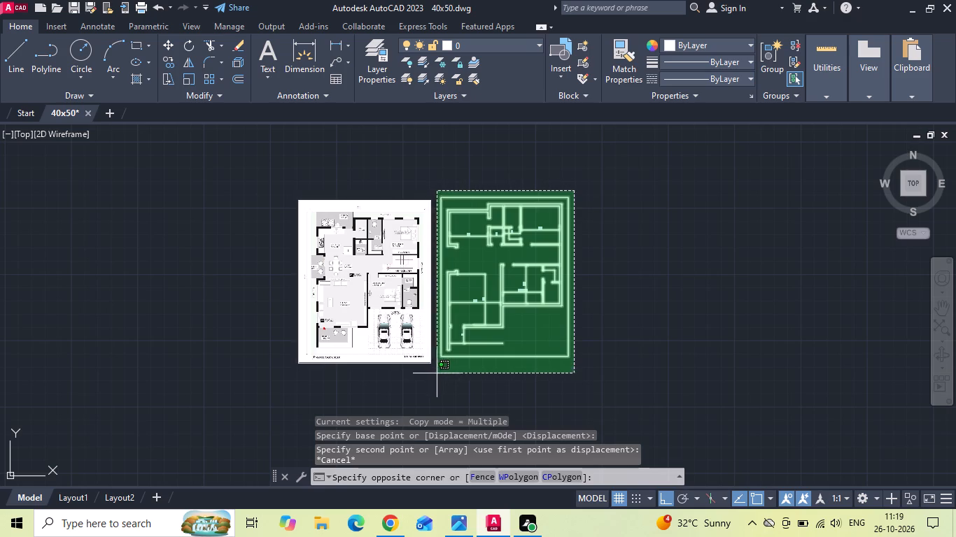
click(437, 373)
right_click(530, 288)
click(583, 290)
drag(631, 296, 743, 294)
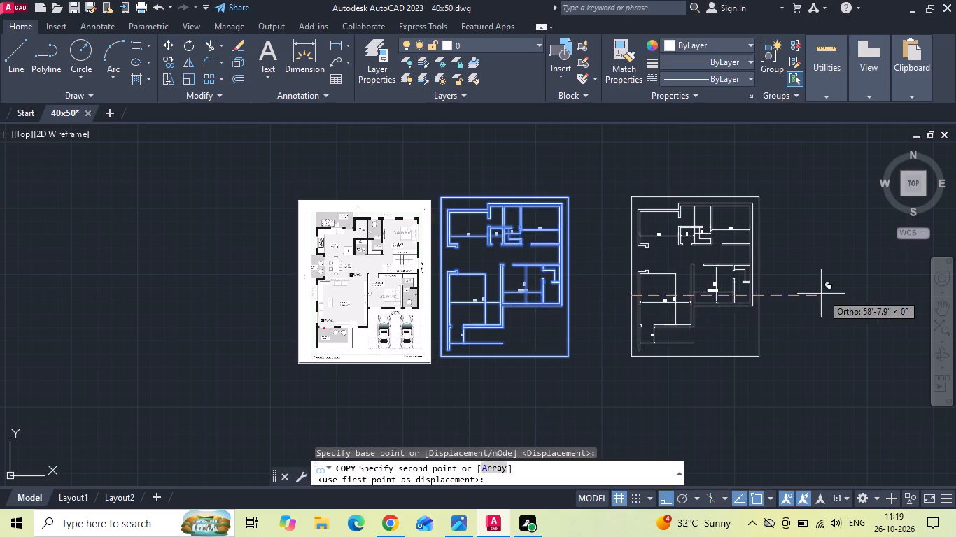
click(824, 294)
key(Escape)
Delete all walls and dimensions inside the original plan, keeping only its plot boundary rectangle.
scroll(492, 241, up, 1)
scroll(600, 185, up, 1)
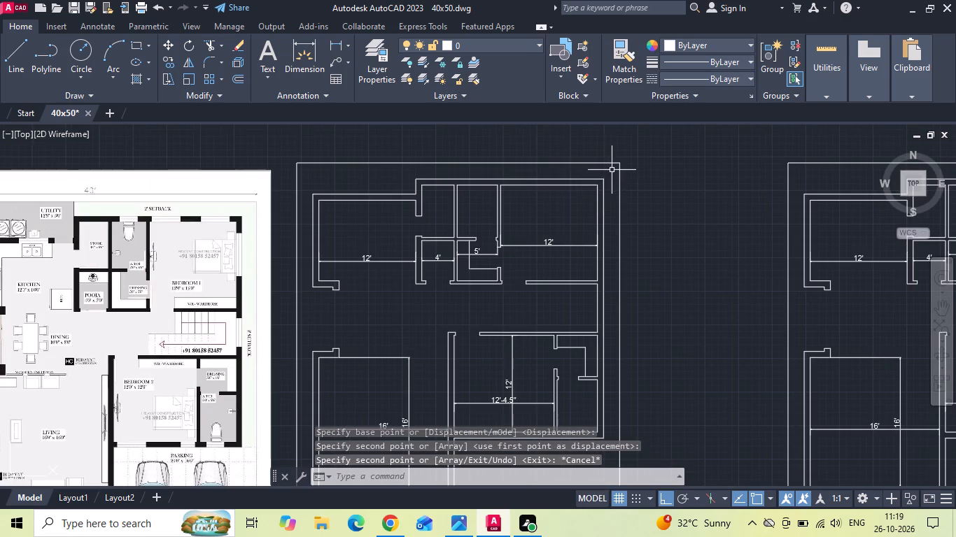
click(612, 169)
scroll(444, 319, down, 1)
middle_drag(389, 398, 397, 338)
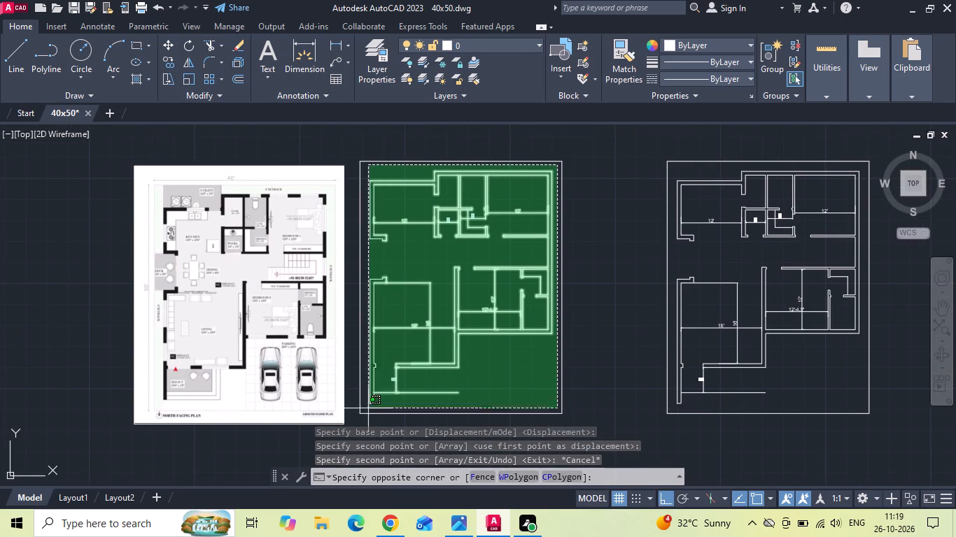
click(363, 411)
key(Delete)
Offset the emptied plot boundary rectangle 2' inward for the setback.
text(o 2)
key(apostrophe)
key(Return)
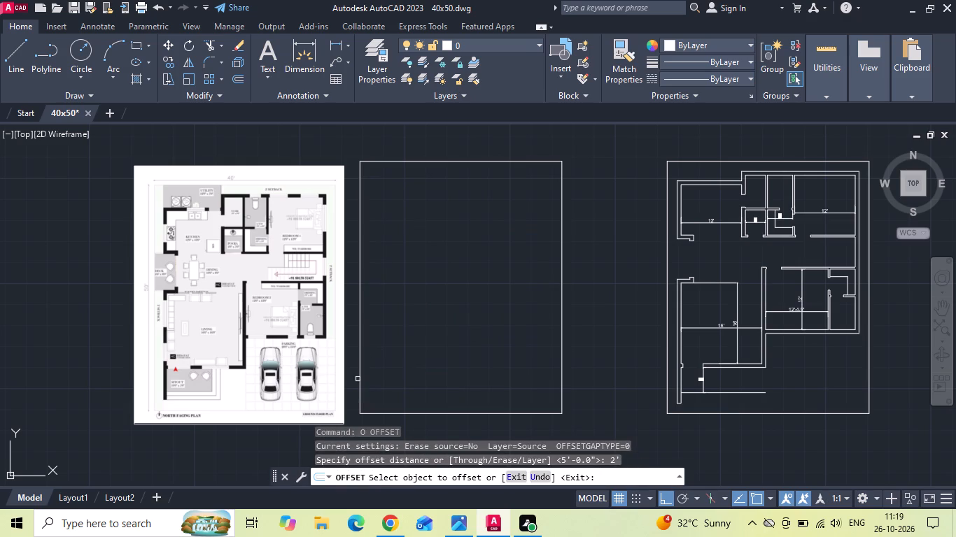
drag(359, 383, 398, 369)
click(467, 350)
key(Escape)
Explode the inner setback rectangle into separate lines.
key(x)
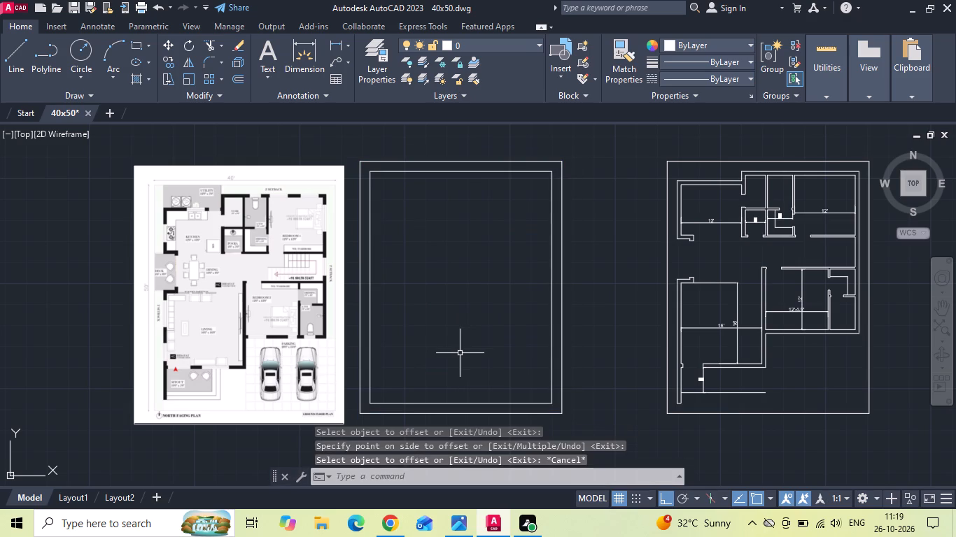
key(space)
click(371, 380)
key(space)
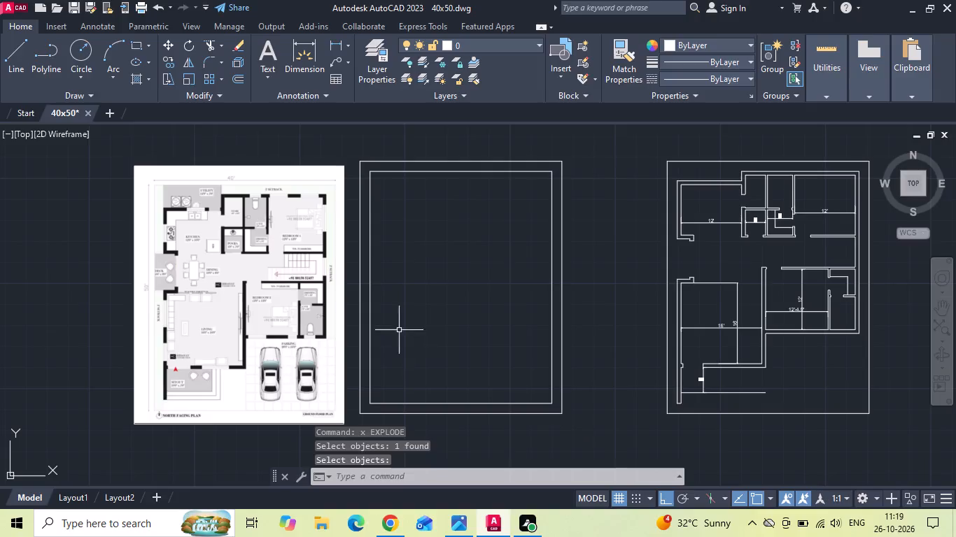
Offset each of the four exploded setback lines 8" inward to form the outer wall thickness.
text(o 8)
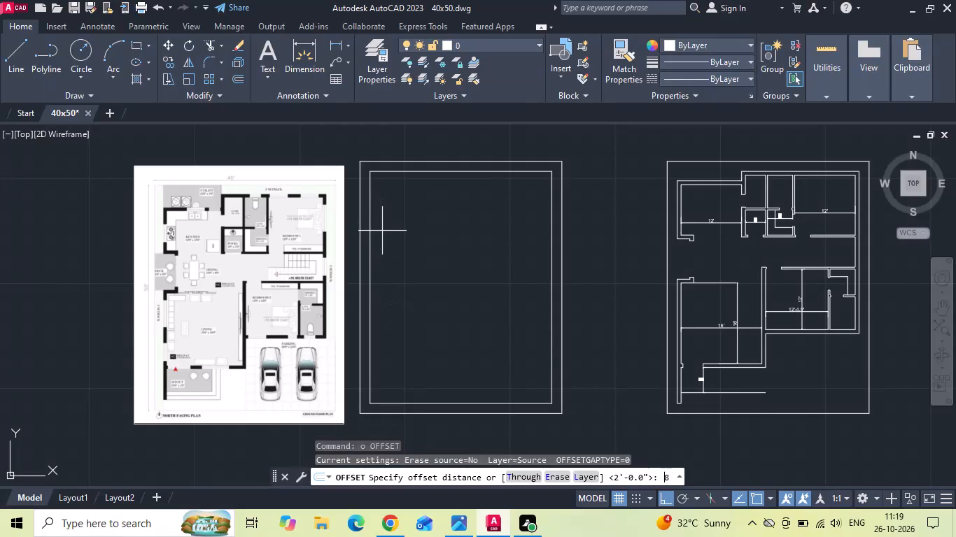
key(space)
drag(370, 259, 388, 249)
click(404, 237)
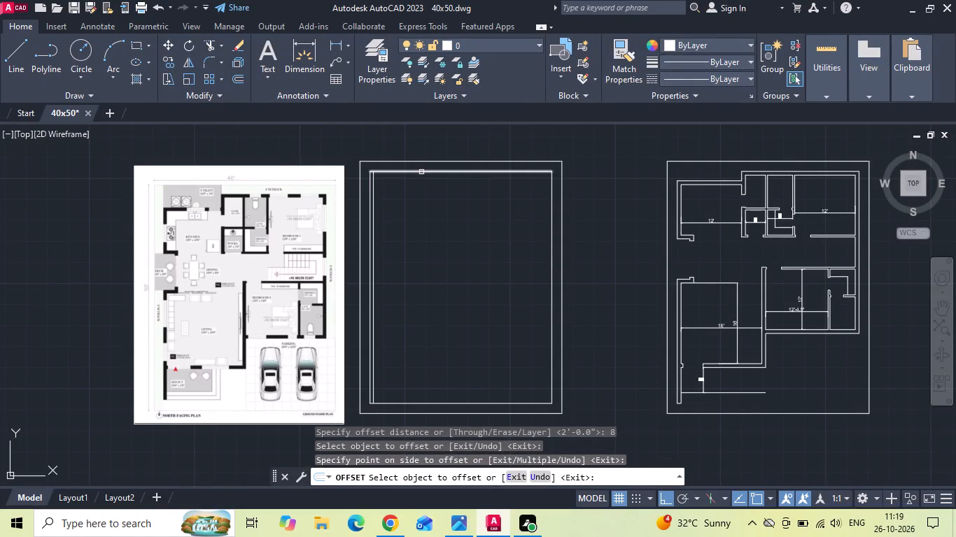
drag(421, 172, 414, 182)
drag(404, 234, 402, 243)
drag(393, 405, 402, 396)
click(421, 350)
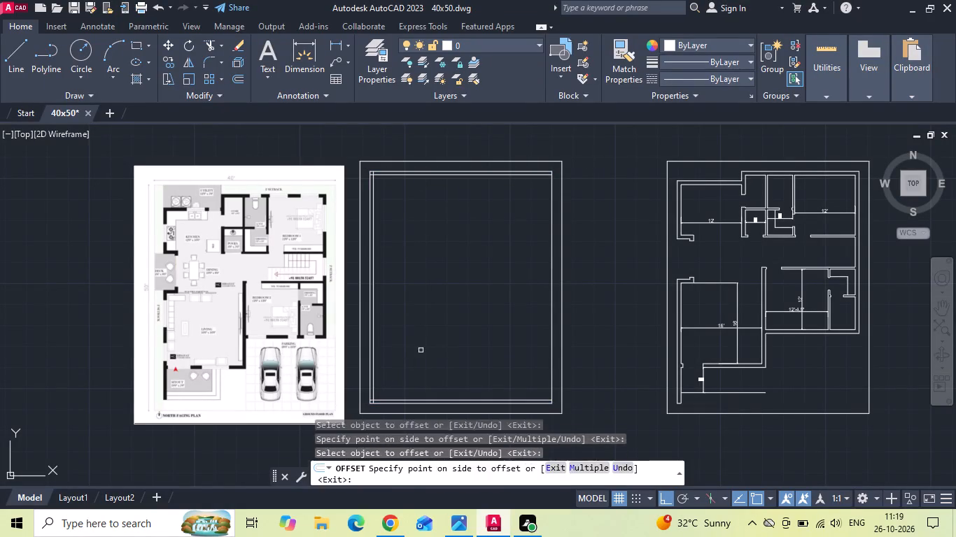
drag(552, 348, 514, 357)
click(491, 359)
scroll(545, 159, up, 2)
key(Escape)
Offset the north wall's inner line 12' southward.
key(o)
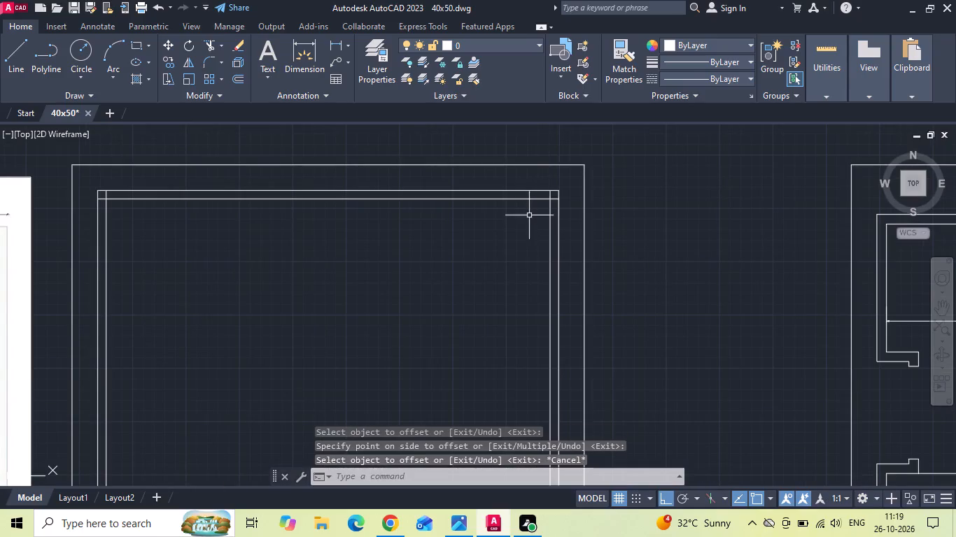
middle_drag(505, 298, 673, 326)
key(space)
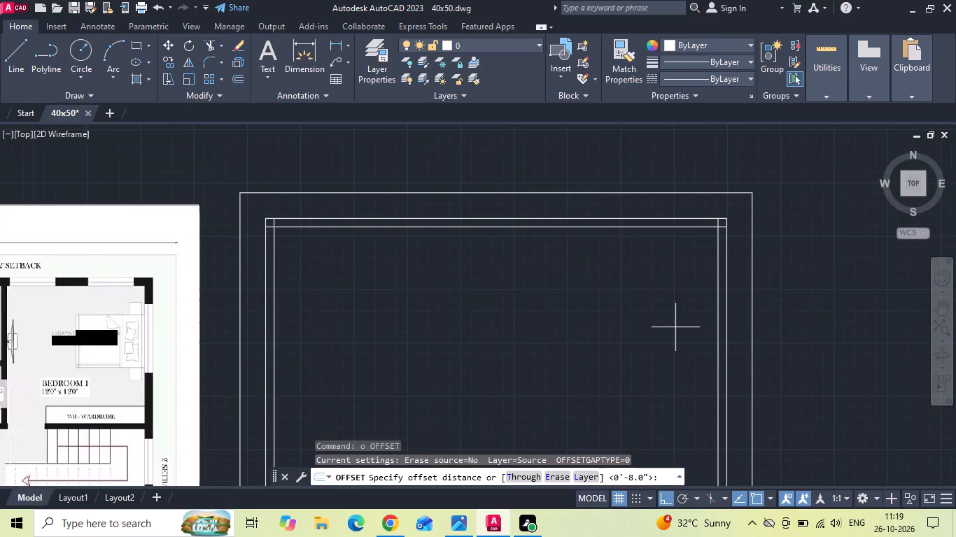
text(12')
key(Return)
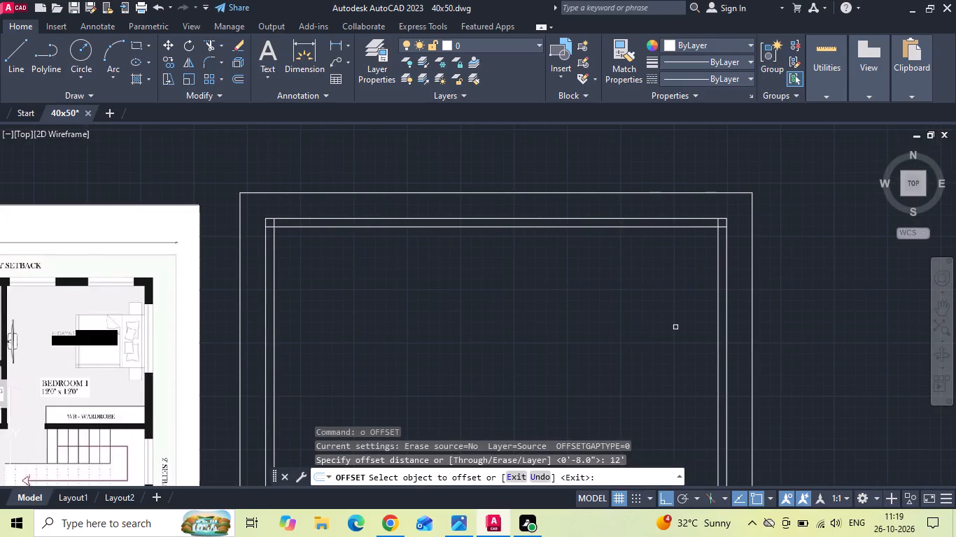
drag(655, 227, 656, 248)
drag(636, 309, 637, 315)
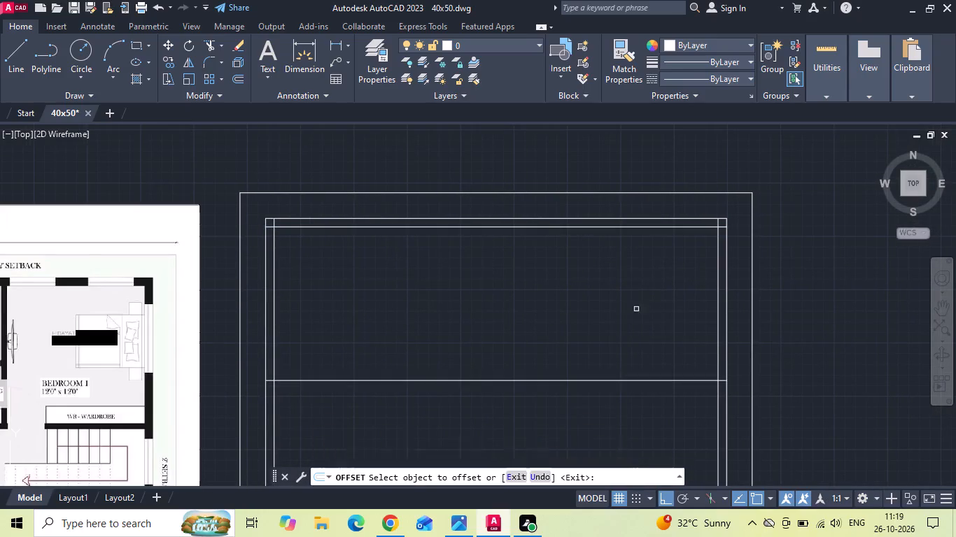
Offset the east wall's inner line 12' westward and the west wall's inner line 12' eastward.
drag(637, 315, 640, 319)
drag(719, 313, 703, 317)
click(616, 331)
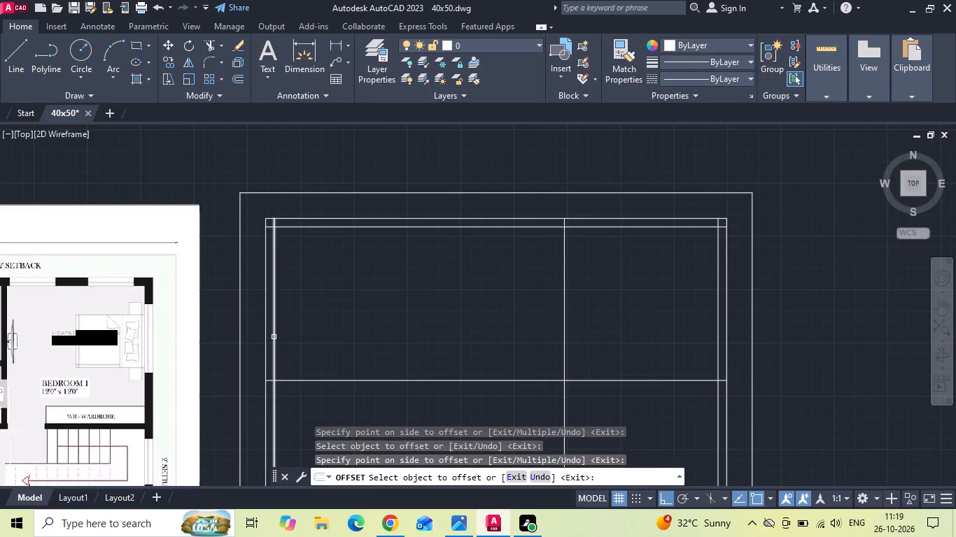
drag(274, 337, 323, 324)
click(409, 306)
key(Escape)
Offset the eastern 12' vertical line 4" westward and the horizontal 12' line 4" southward to form partition thickness.
text(o 4)
key(space)
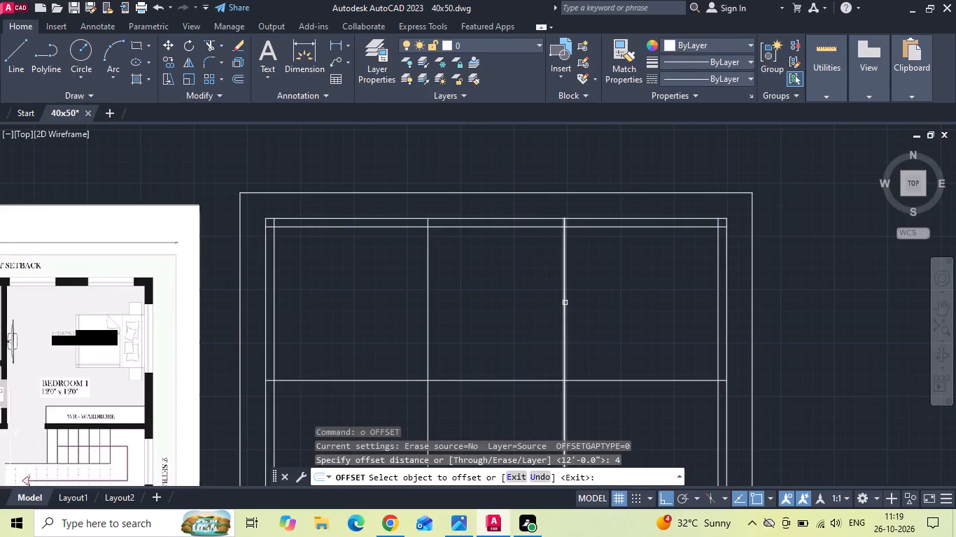
drag(565, 303, 532, 311)
click(474, 324)
click(592, 382)
click(589, 403)
key(Escape)
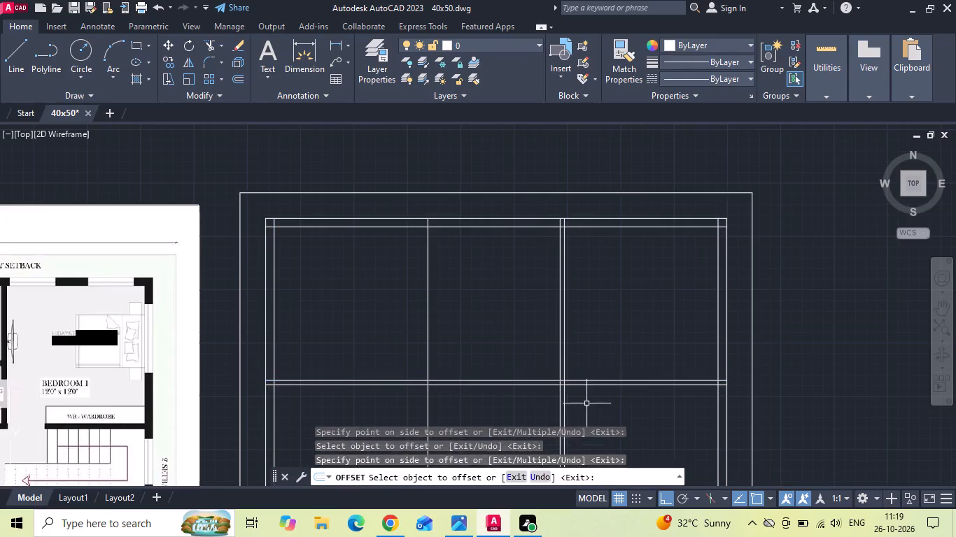
Offset the west face of the eastern vertical partition 5' westward.
text(o)
key(space)
text(5')
key(Return)
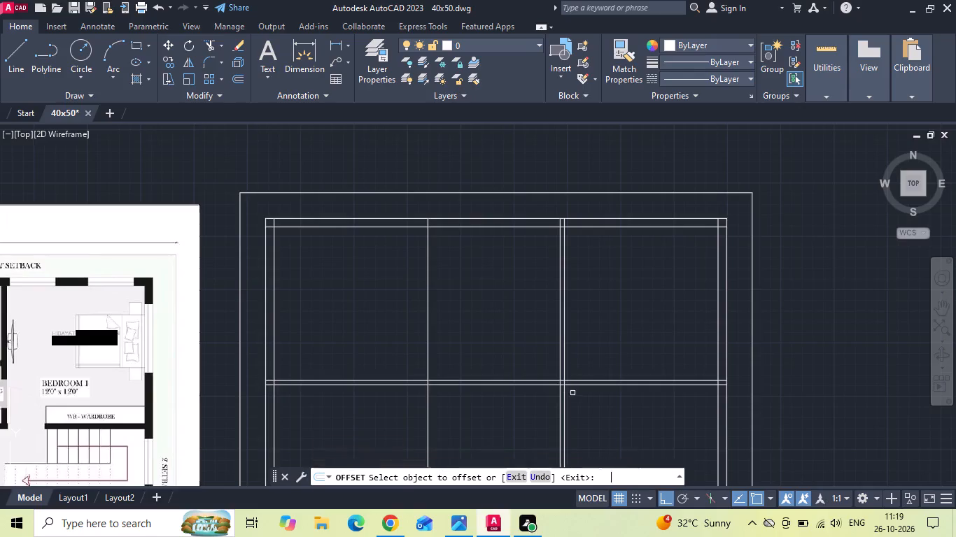
drag(559, 331, 538, 334)
click(488, 348)
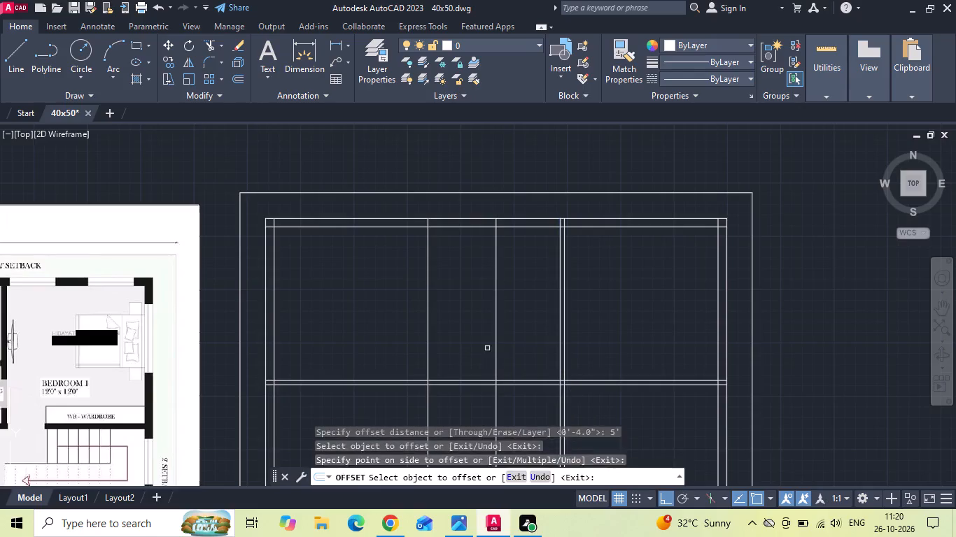
key(Escape)
Offset the new 5' vertical line 4" westward to form the partition's thickness.
text(o)
key(space)
text(4)
key(space)
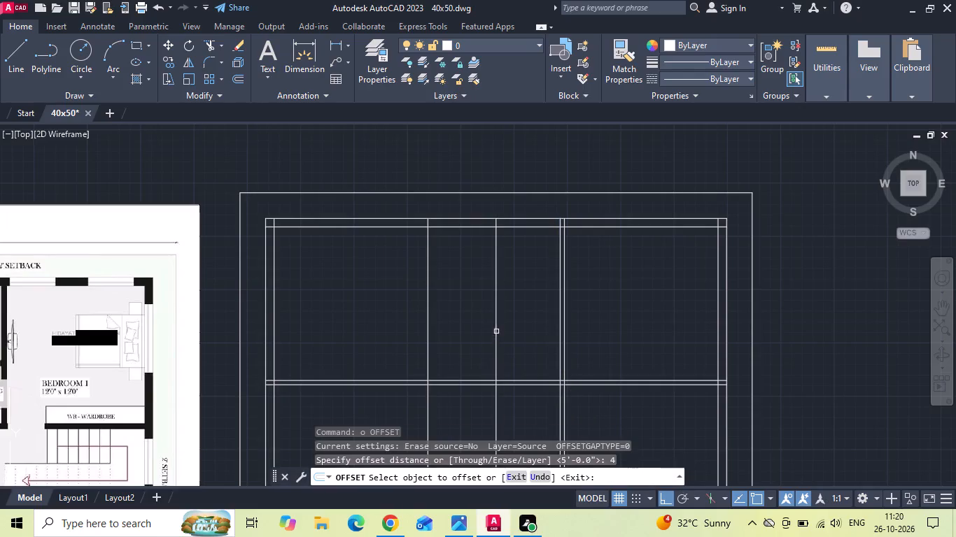
click(495, 322)
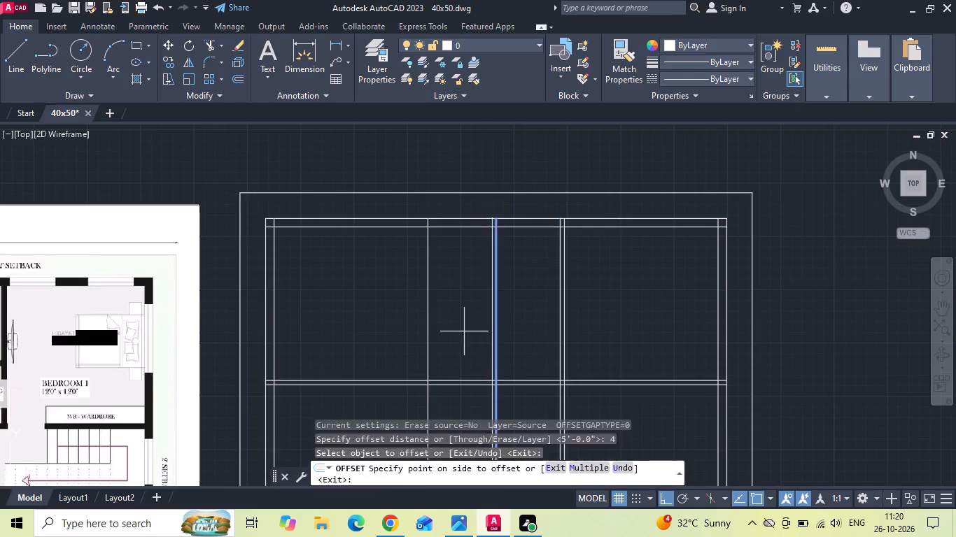
click(461, 332)
key(Escape)
Offset the vertical line 12' from the west wall 9" eastward to form a thicker wall.
key(o)
key(space)
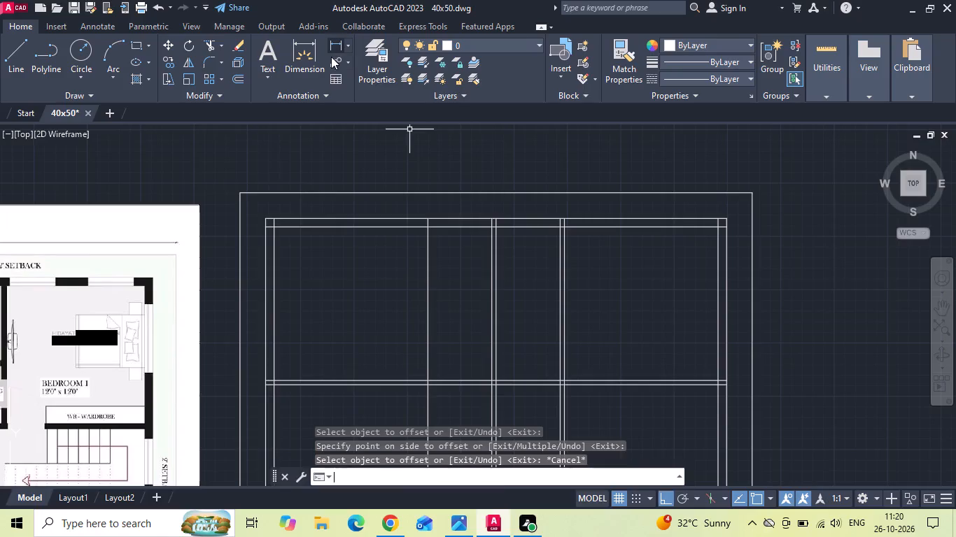
text(9)
key(space)
click(428, 287)
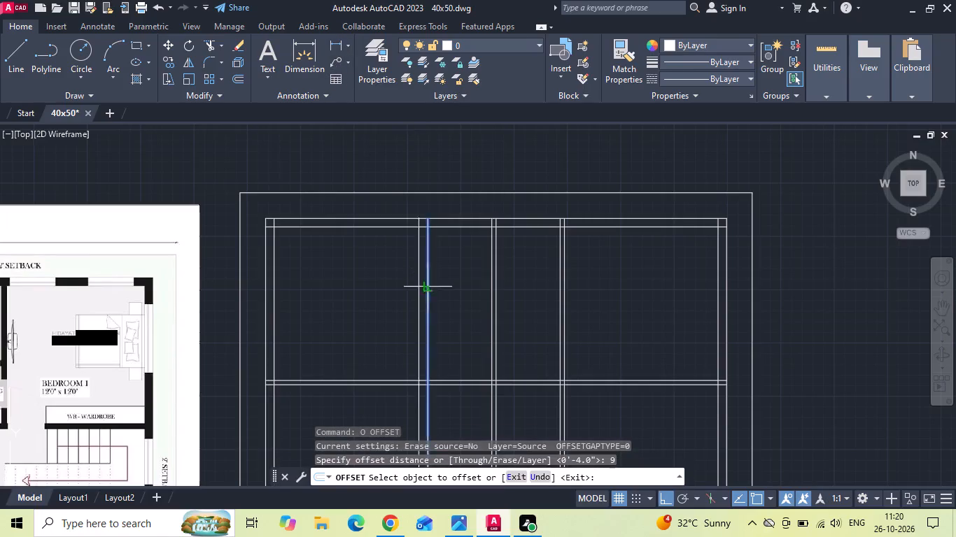
click(452, 289)
key(Escape)
Add a linear dimension across the narrow bay between the 9" wall and the adjacent 4" partition.
click(335, 41)
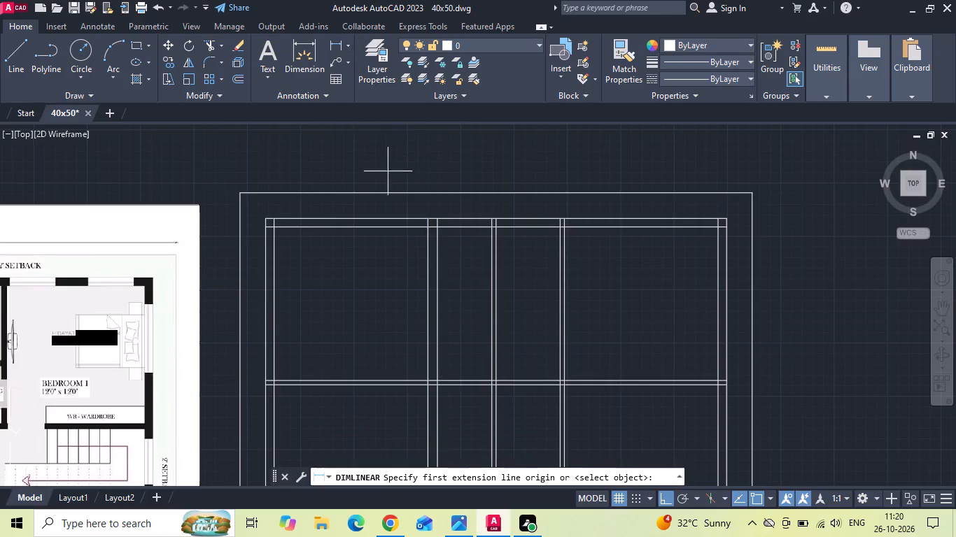
scroll(405, 211, up, 1)
click(451, 281)
click(542, 282)
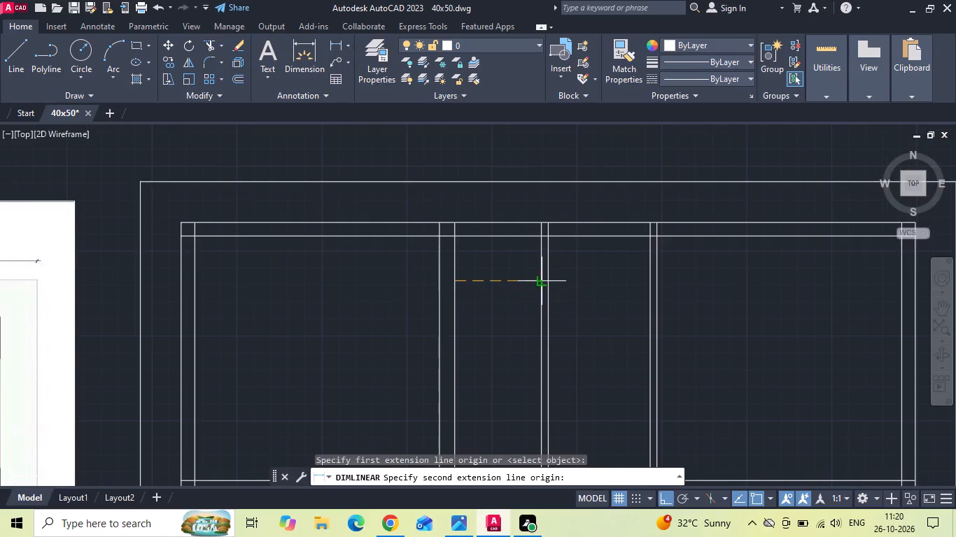
scroll(542, 282, up, 2)
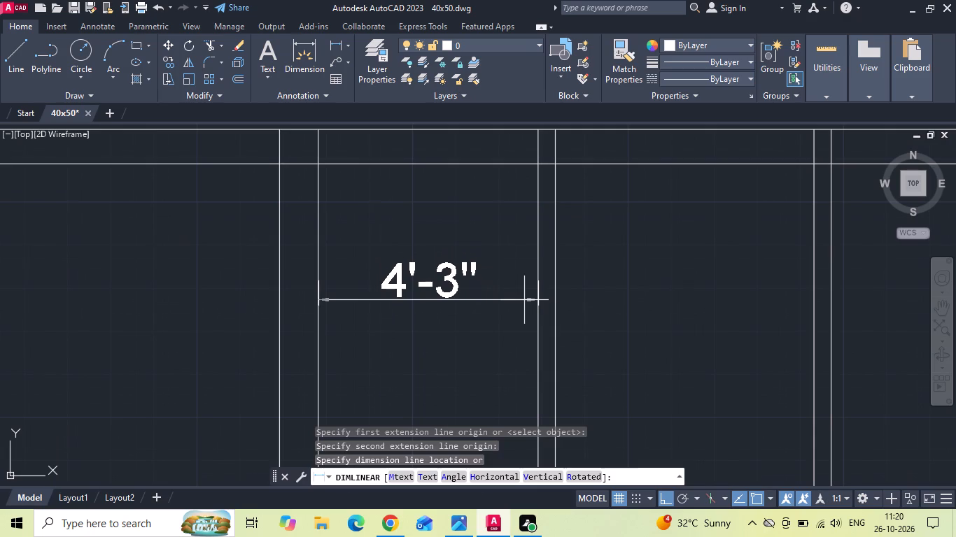
scroll(520, 300, down, 2)
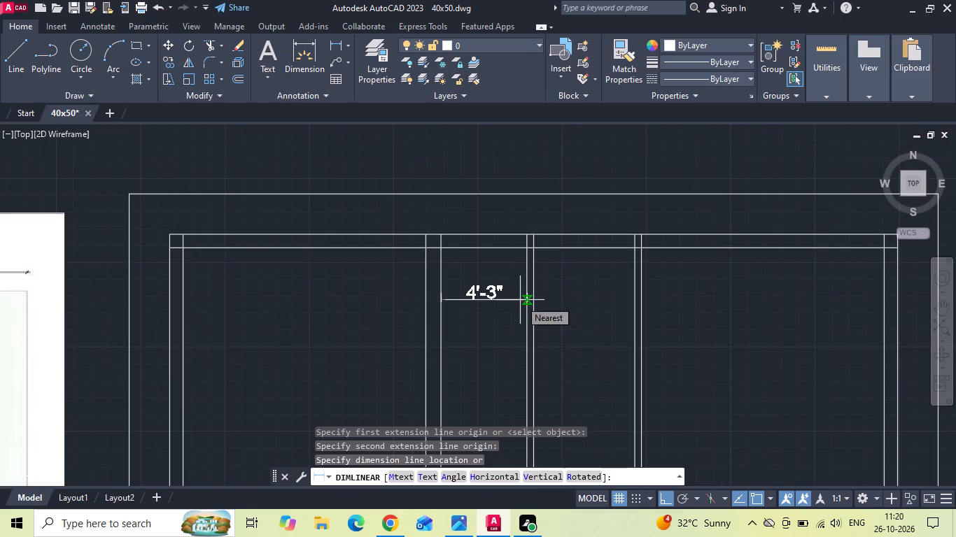
click(520, 300)
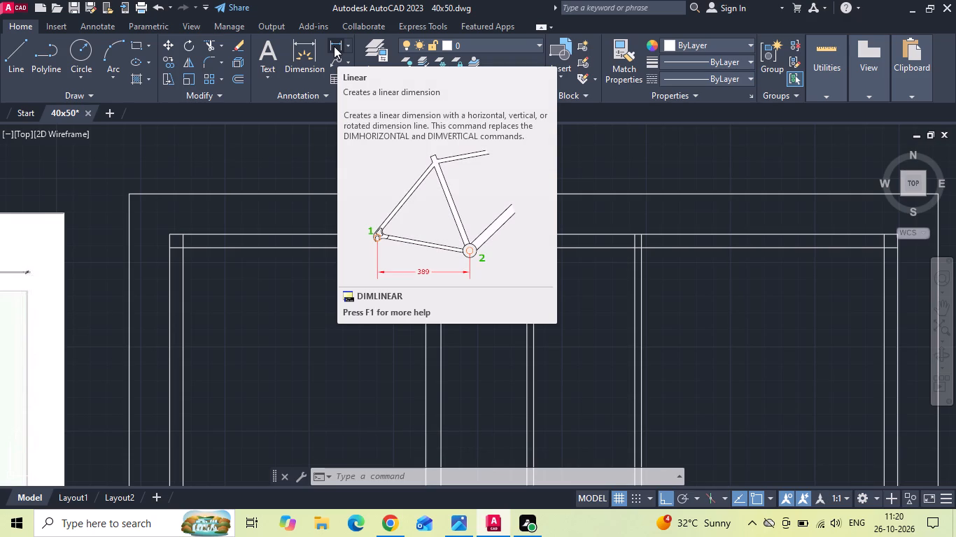
Add linear dimensions across the clear widths of the west room, the 5' bay and the east room.
click(334, 46)
click(183, 296)
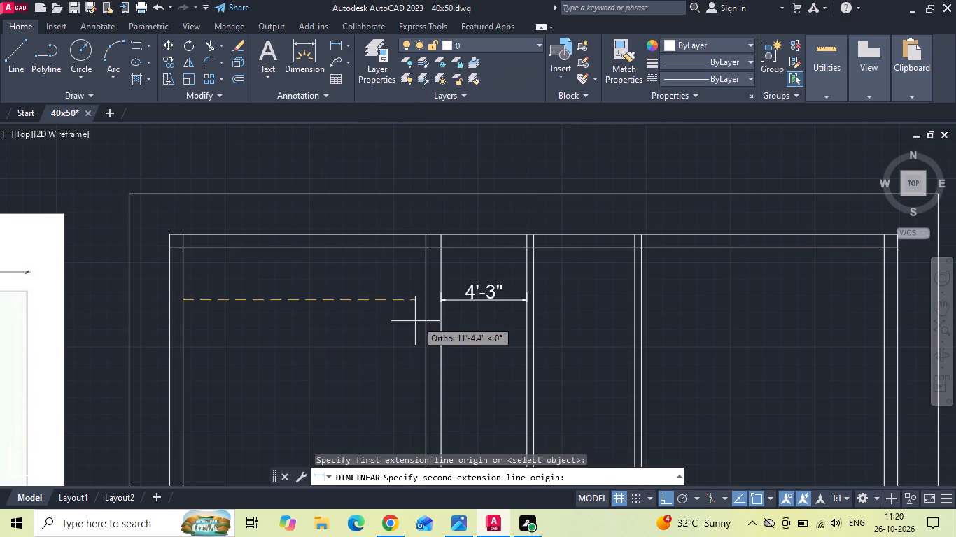
click(421, 301)
click(413, 324)
key(space)
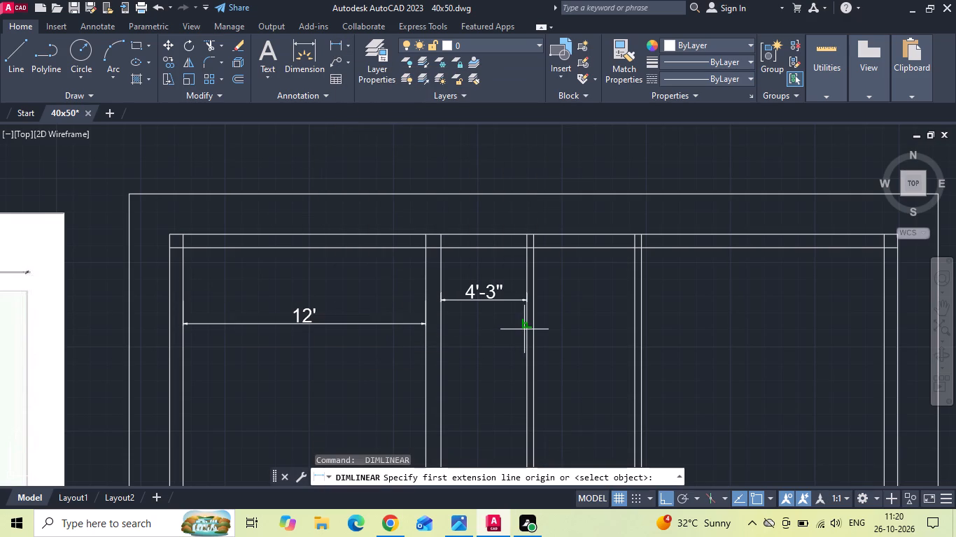
click(535, 323)
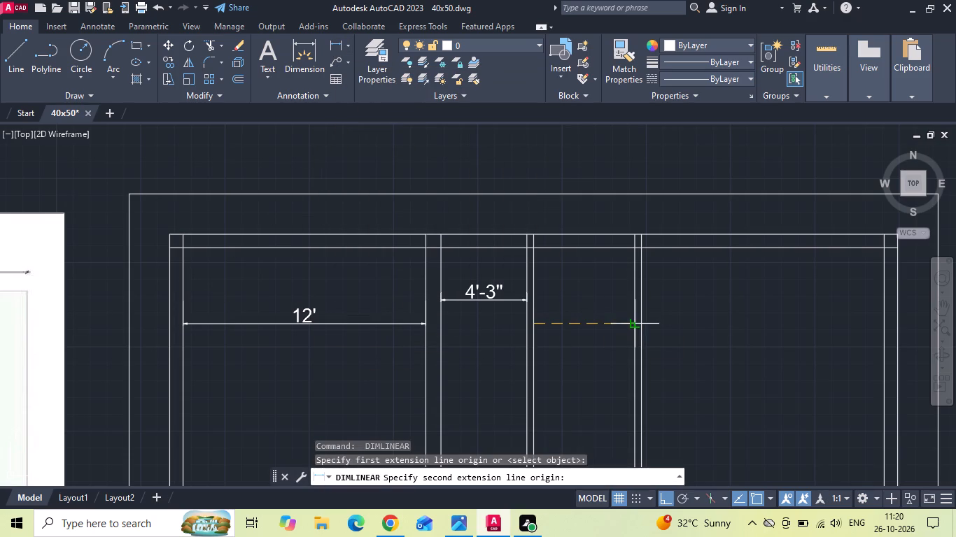
click(637, 323)
click(632, 341)
key(space)
click(640, 315)
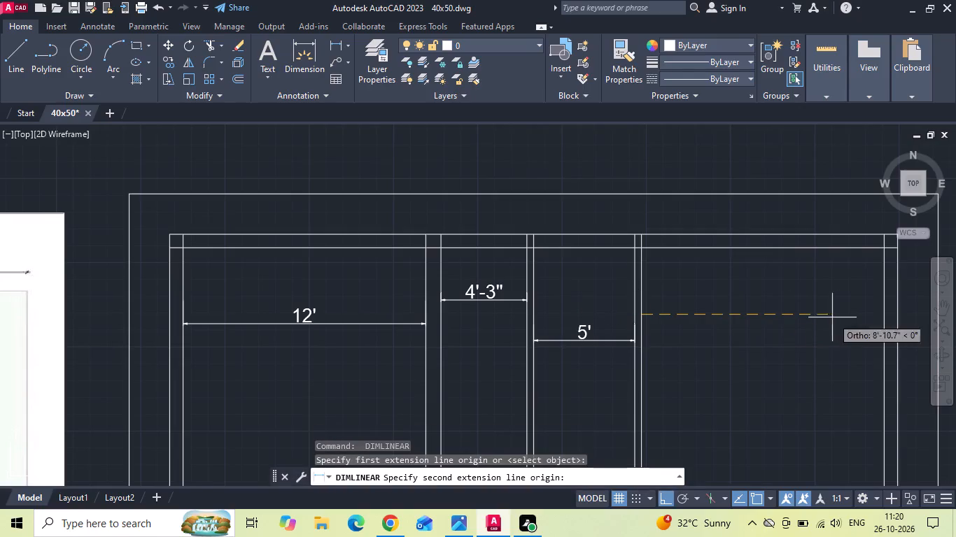
click(881, 319)
click(876, 338)
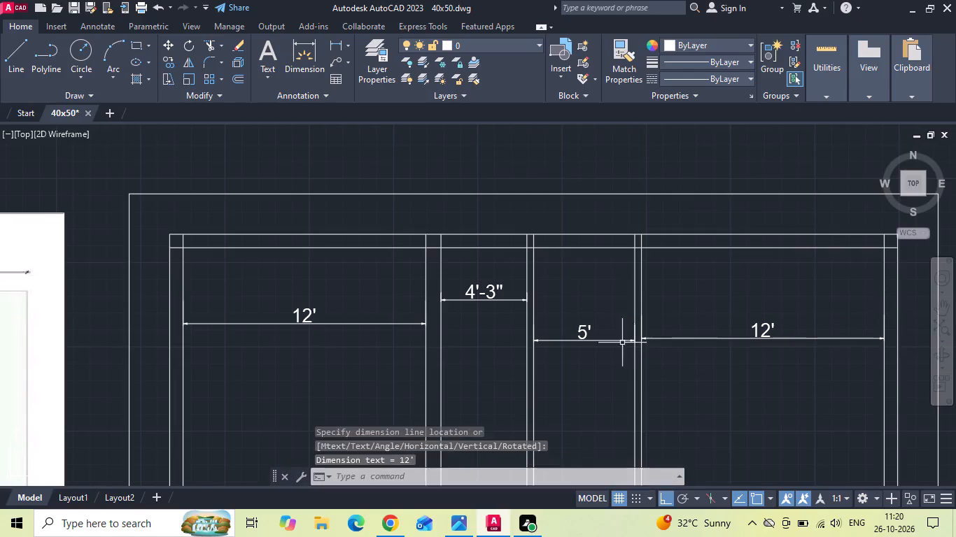
Add a second linear dimension across the narrow bay, just south of its existing one.
key(space)
click(528, 360)
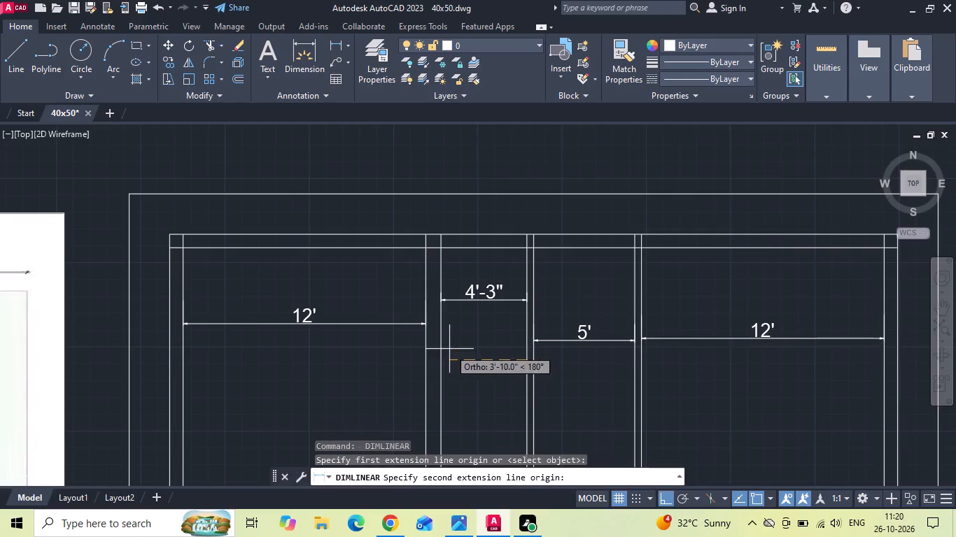
click(444, 357)
click(449, 374)
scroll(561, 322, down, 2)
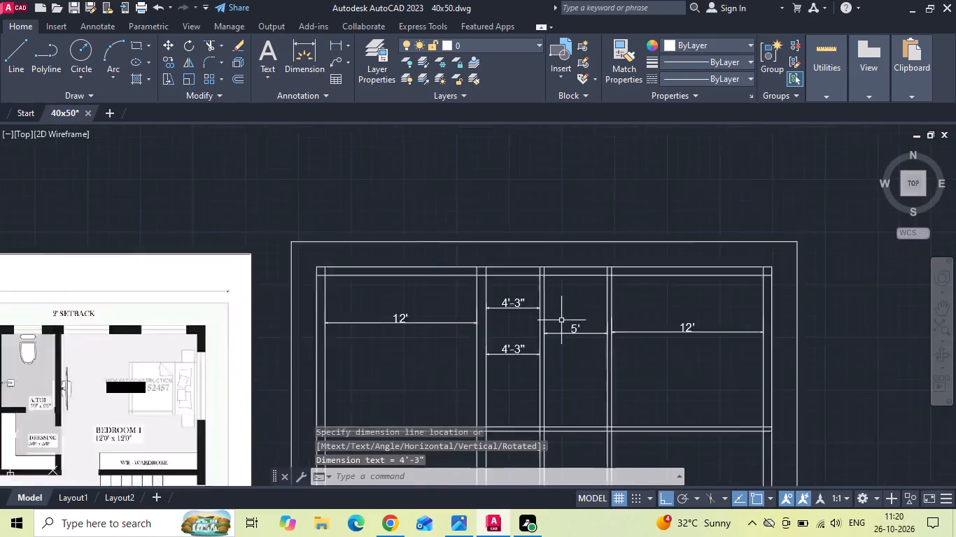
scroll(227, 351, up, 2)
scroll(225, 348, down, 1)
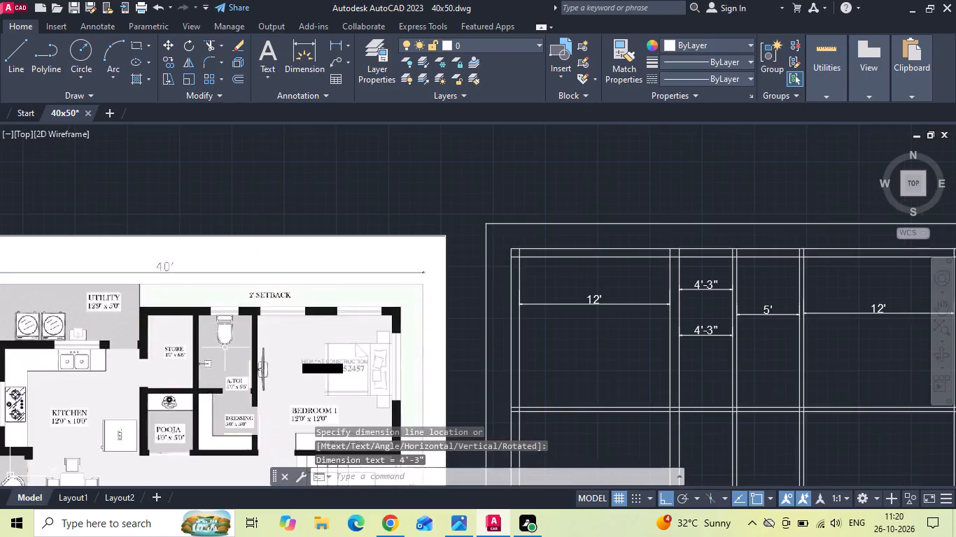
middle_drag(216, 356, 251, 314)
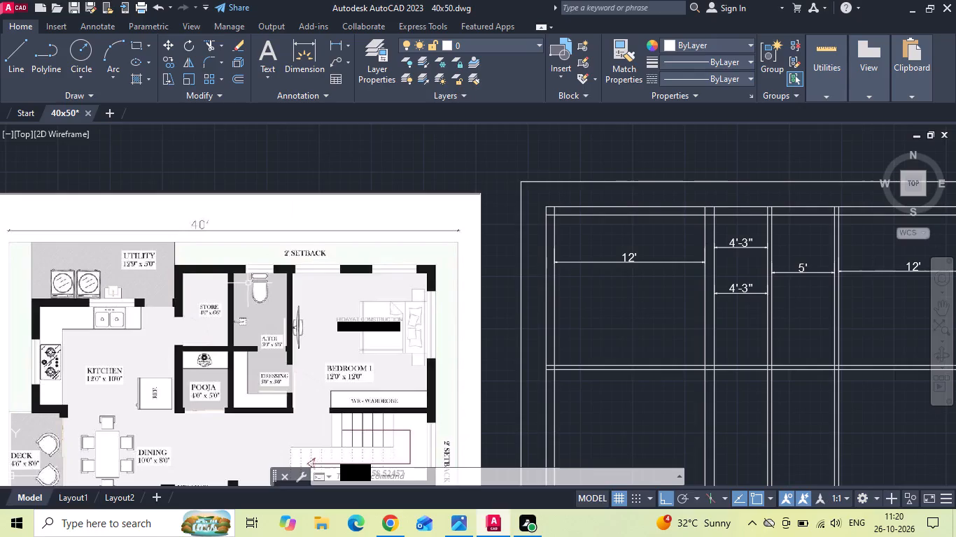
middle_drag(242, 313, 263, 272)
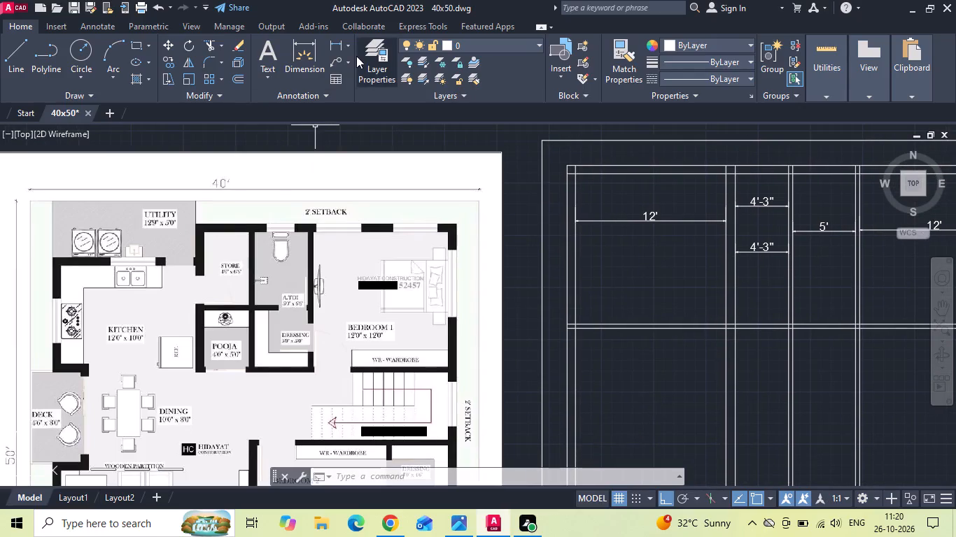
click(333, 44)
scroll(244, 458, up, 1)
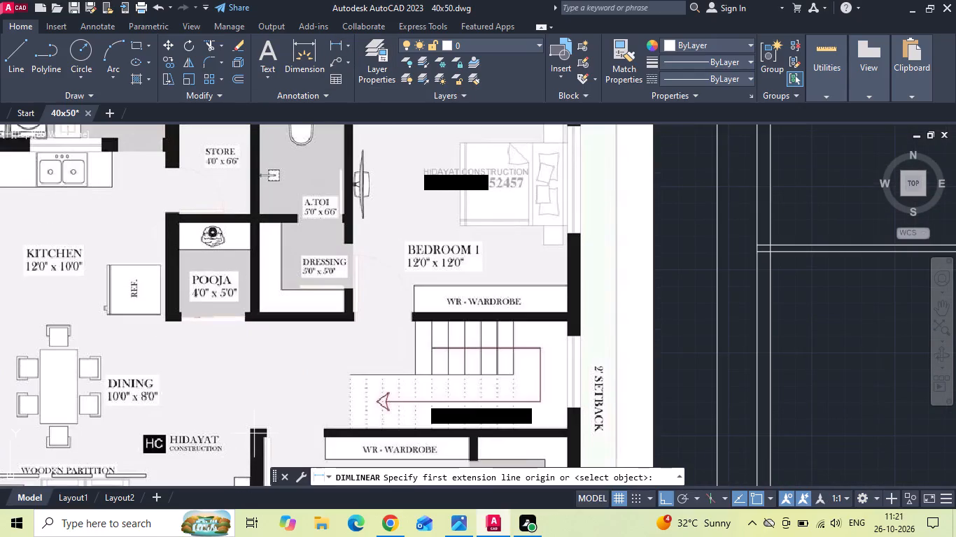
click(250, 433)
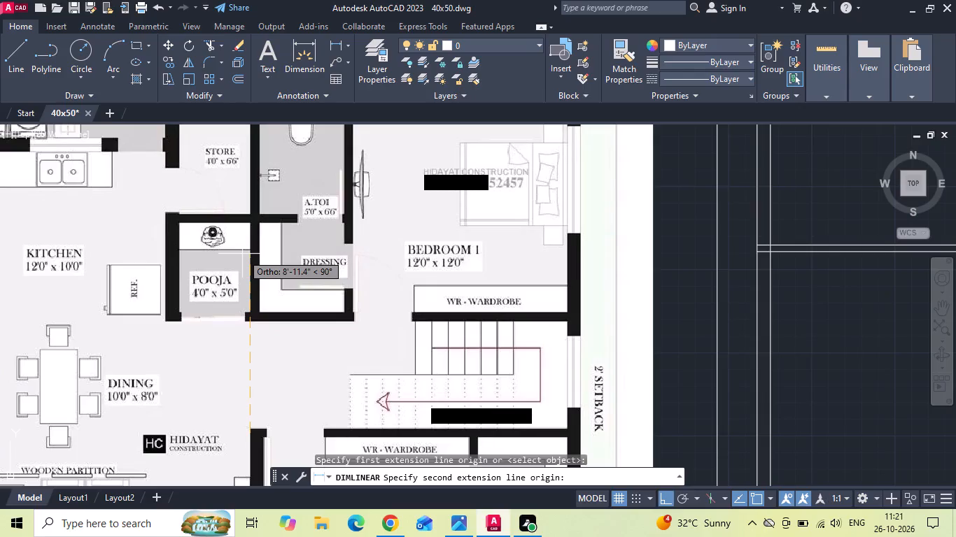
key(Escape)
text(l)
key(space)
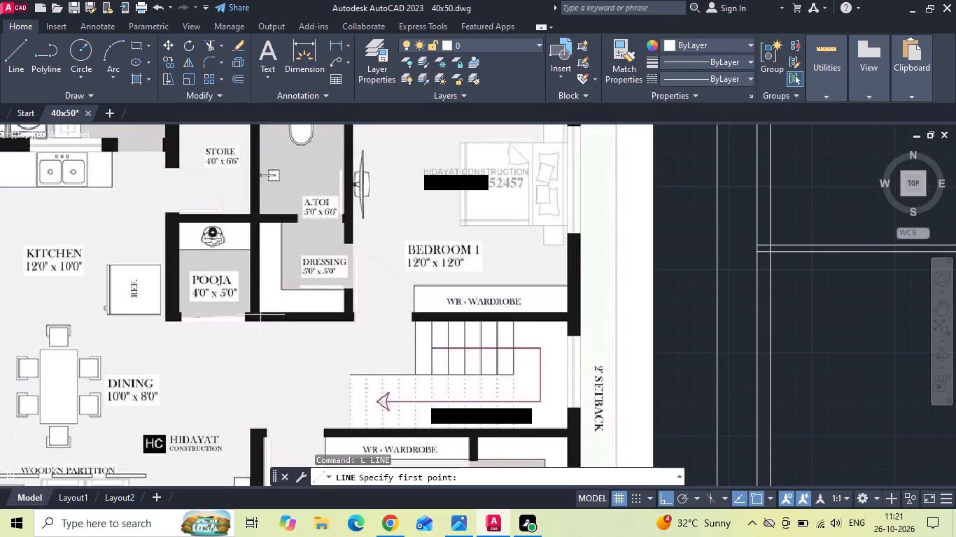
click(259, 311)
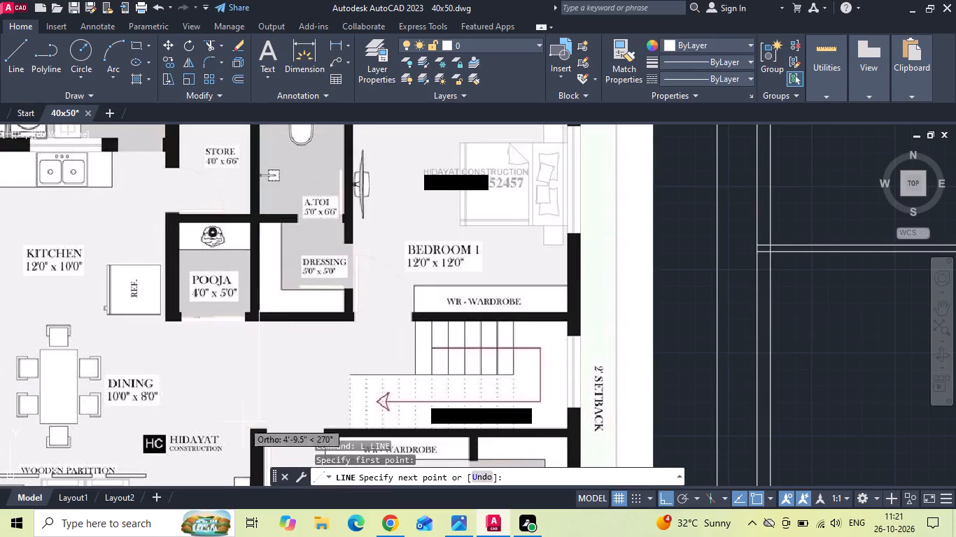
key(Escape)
Offset the west wall's inner line 16' eastward.
scroll(241, 275, down, 2)
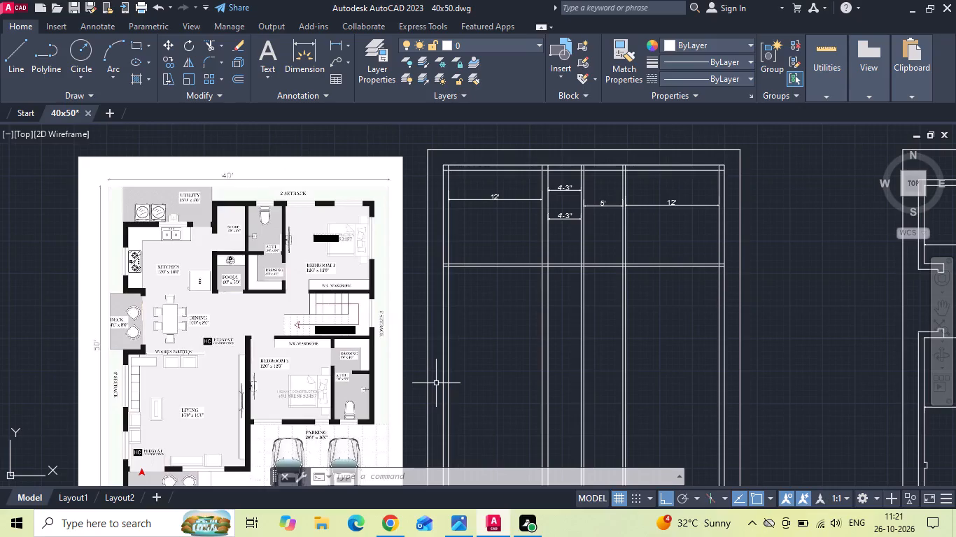
text(o 1)
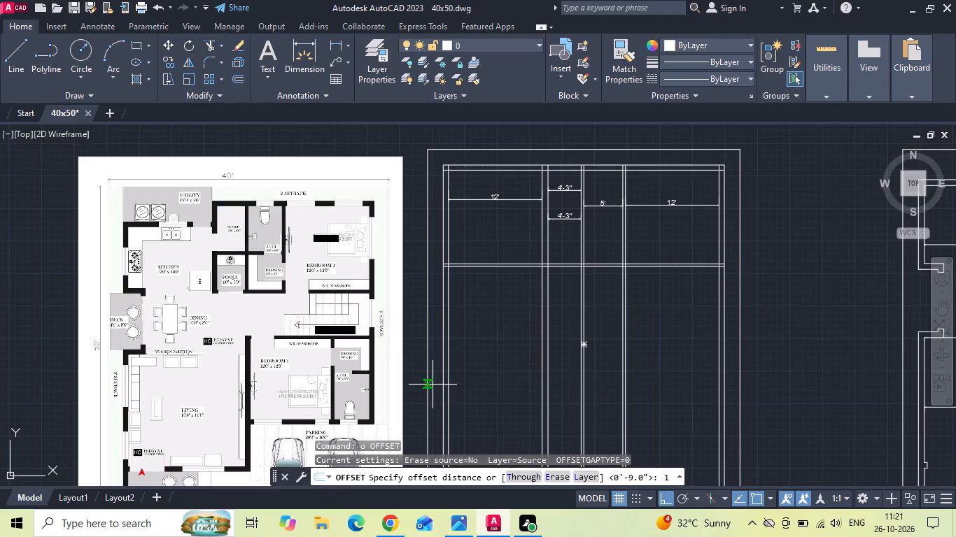
text(6')
key(Return)
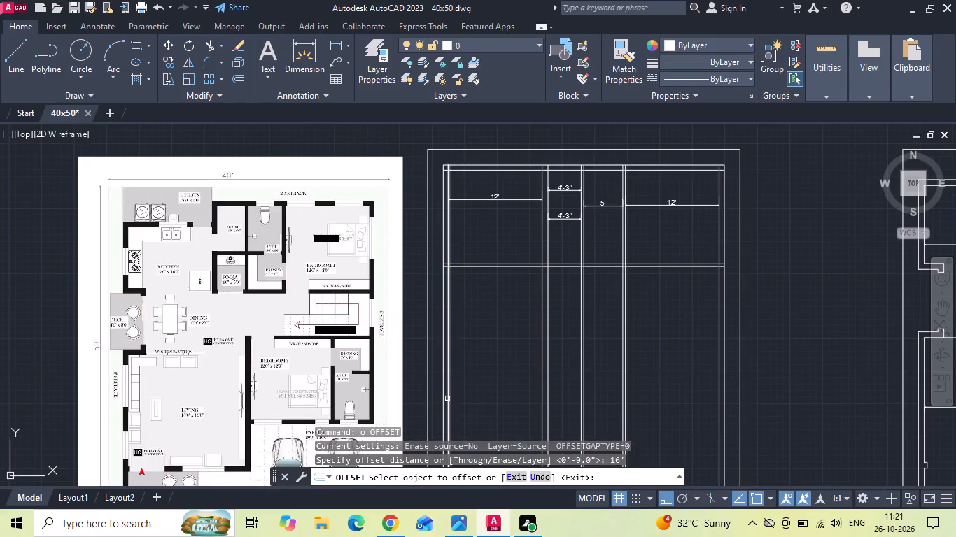
click(447, 399)
click(557, 382)
scroll(613, 375, up, 2)
key(Escape)
Trim the two lines of the 4" partition west of the 5' bay, south of the horizontal partition.
key(t)
key(r)
key(space)
drag(571, 374, 524, 401)
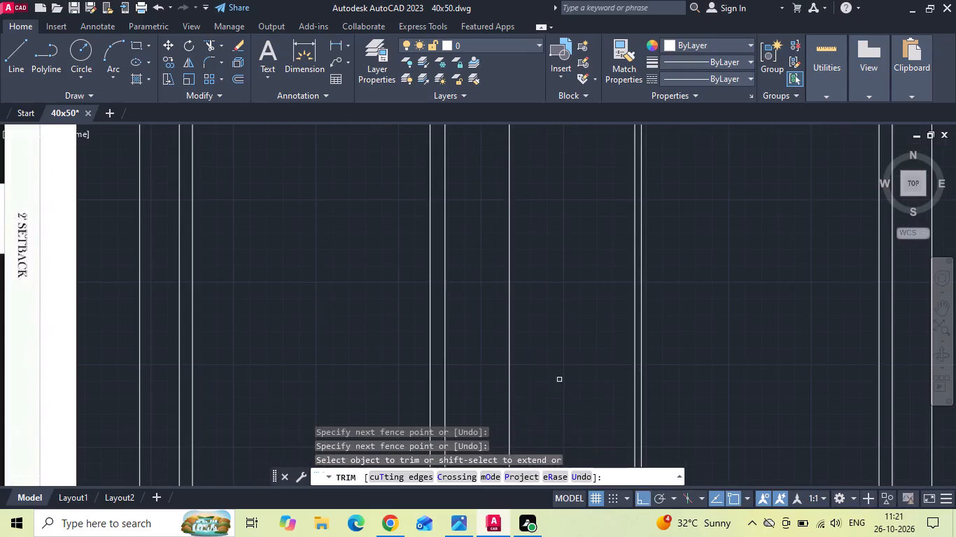
scroll(559, 380, down, 2)
key(Escape)
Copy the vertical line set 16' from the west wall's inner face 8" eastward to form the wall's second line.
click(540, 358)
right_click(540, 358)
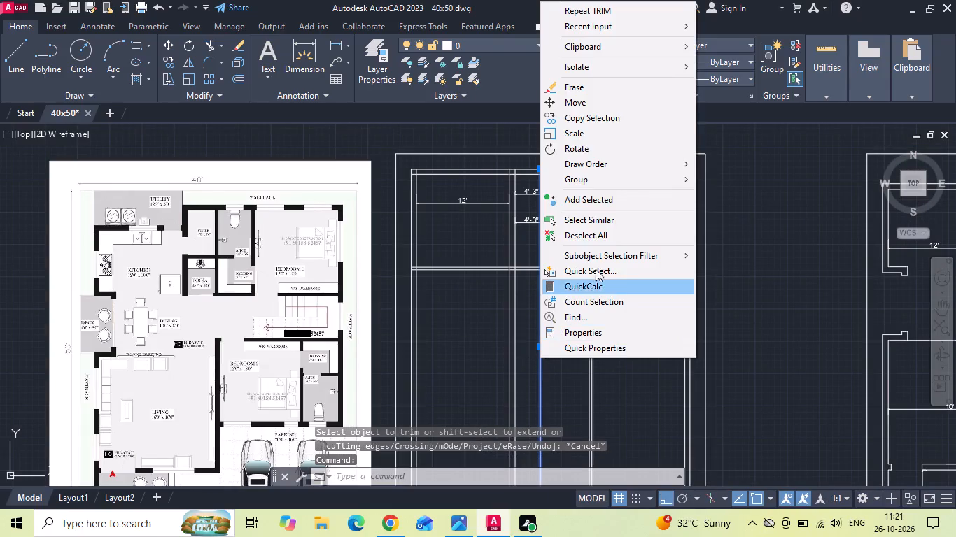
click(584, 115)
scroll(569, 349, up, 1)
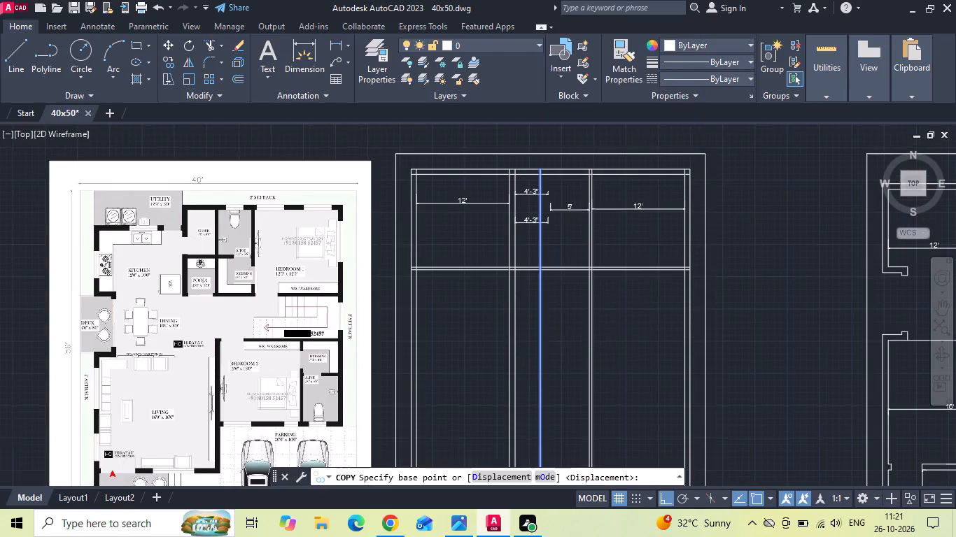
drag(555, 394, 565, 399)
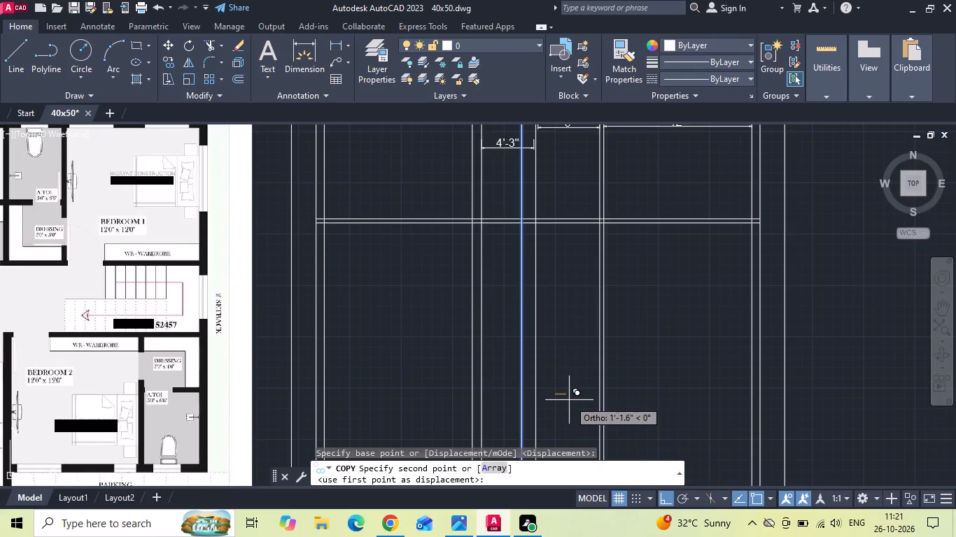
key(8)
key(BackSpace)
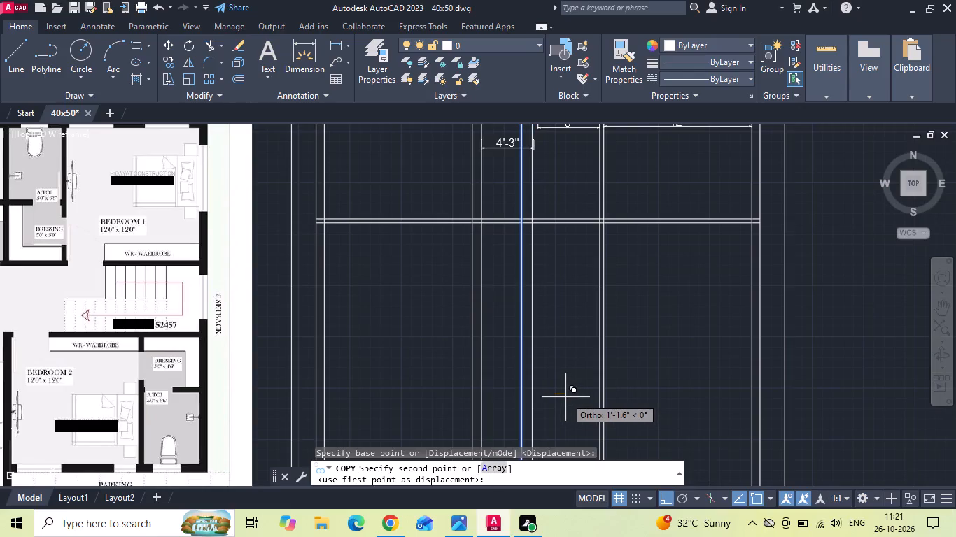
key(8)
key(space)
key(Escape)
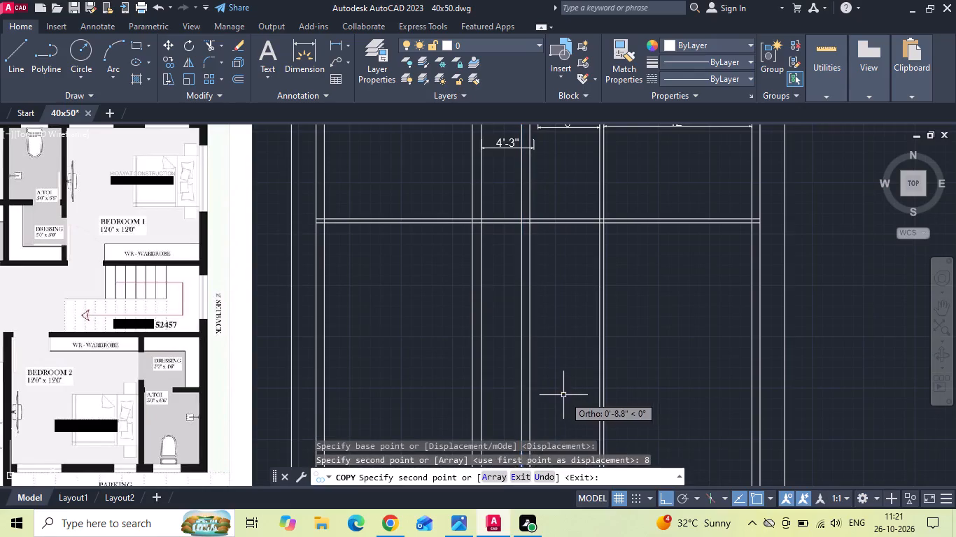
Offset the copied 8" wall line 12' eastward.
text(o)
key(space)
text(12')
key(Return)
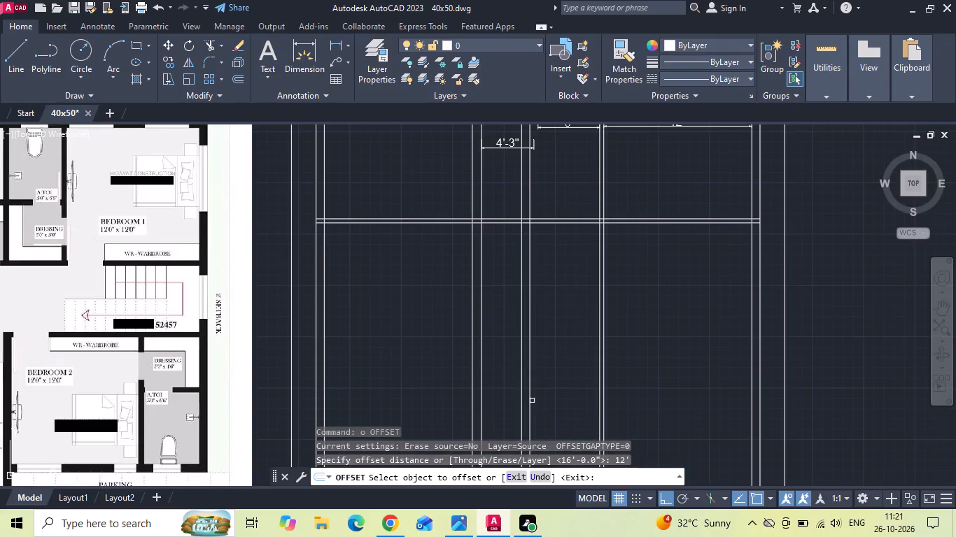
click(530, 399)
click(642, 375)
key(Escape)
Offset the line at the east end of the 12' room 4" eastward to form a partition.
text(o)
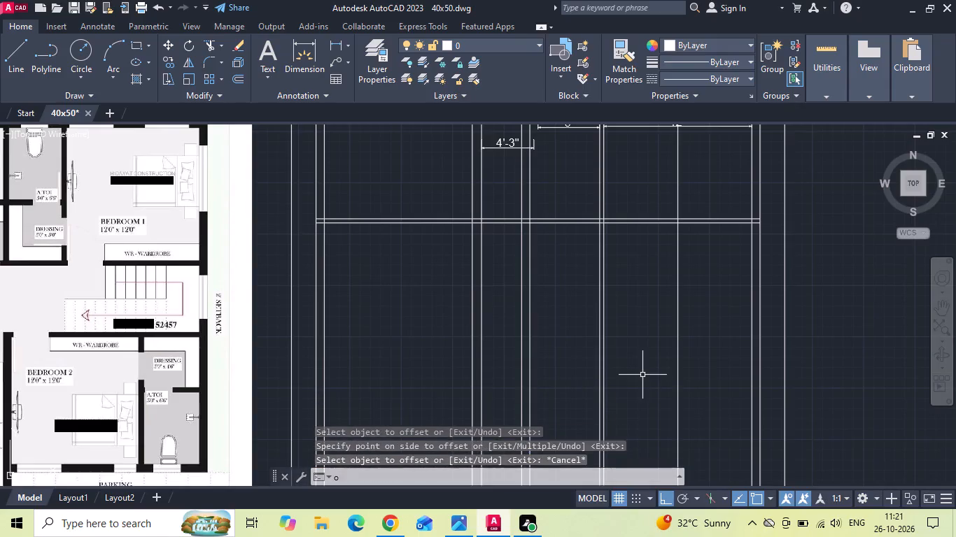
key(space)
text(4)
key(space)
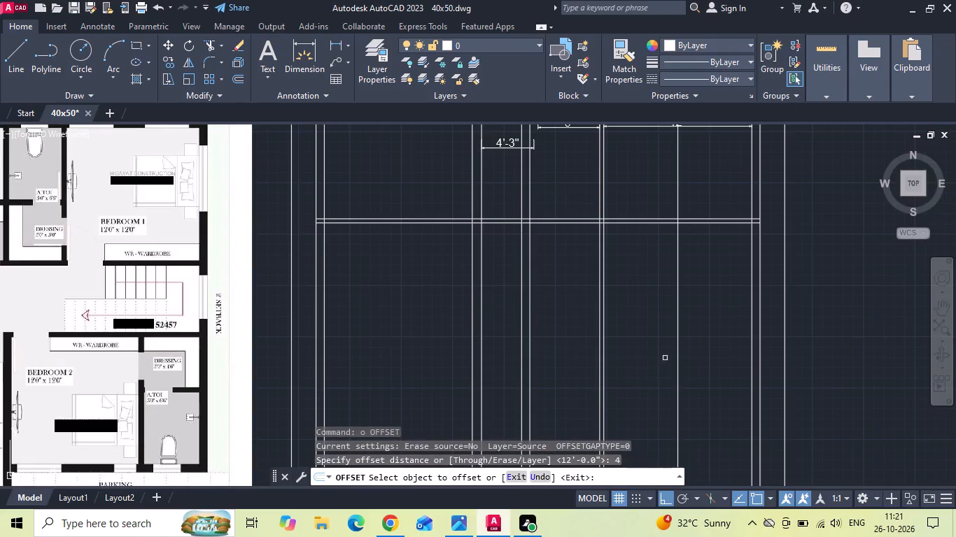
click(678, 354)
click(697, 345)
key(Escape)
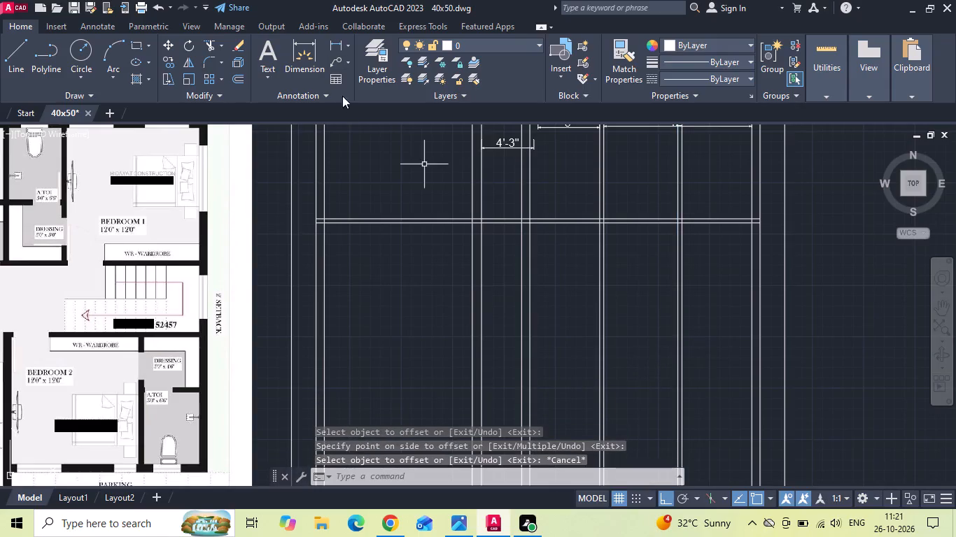
Check the clear width between the new 4" partition and the east wall's inner line with a trial linear dimension.
click(330, 41)
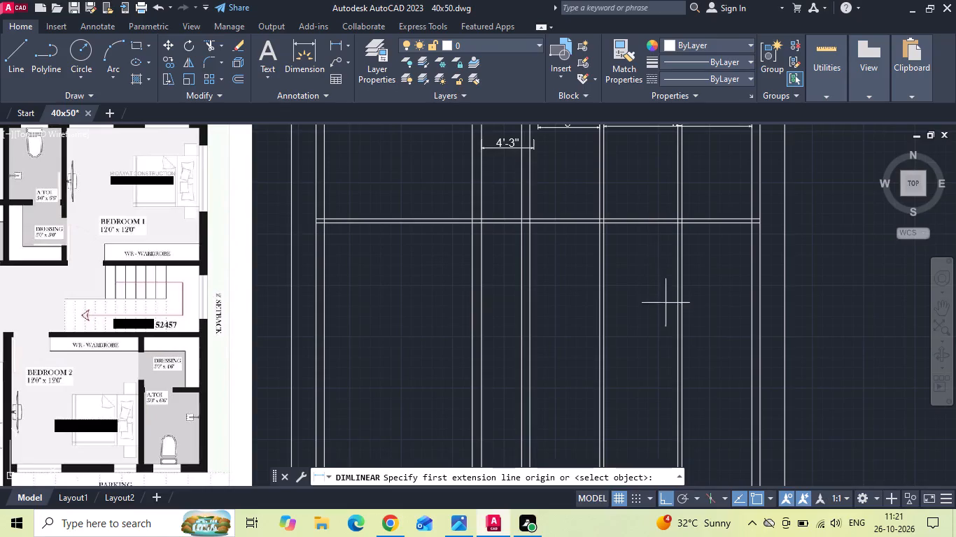
click(684, 343)
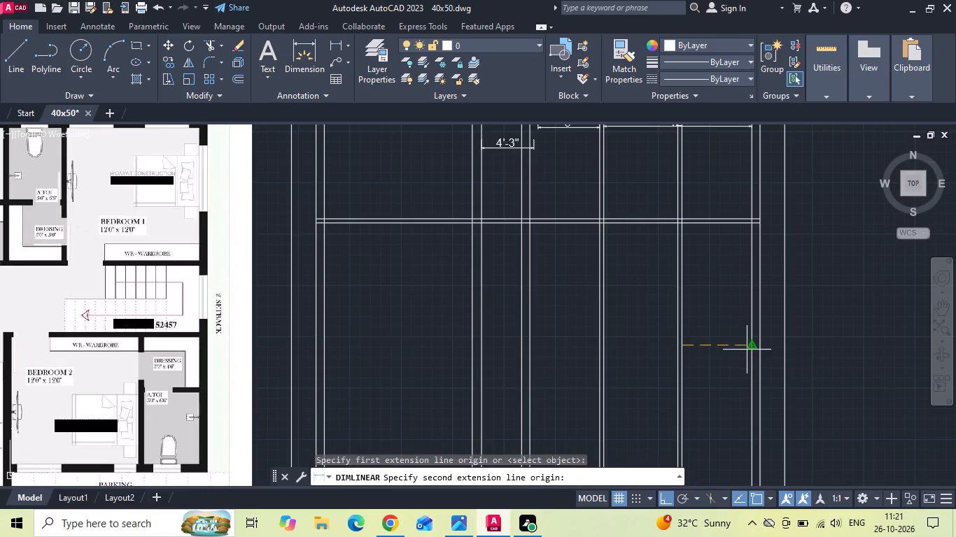
click(747, 350)
scroll(747, 350, up, 2)
scroll(747, 350, down, 2)
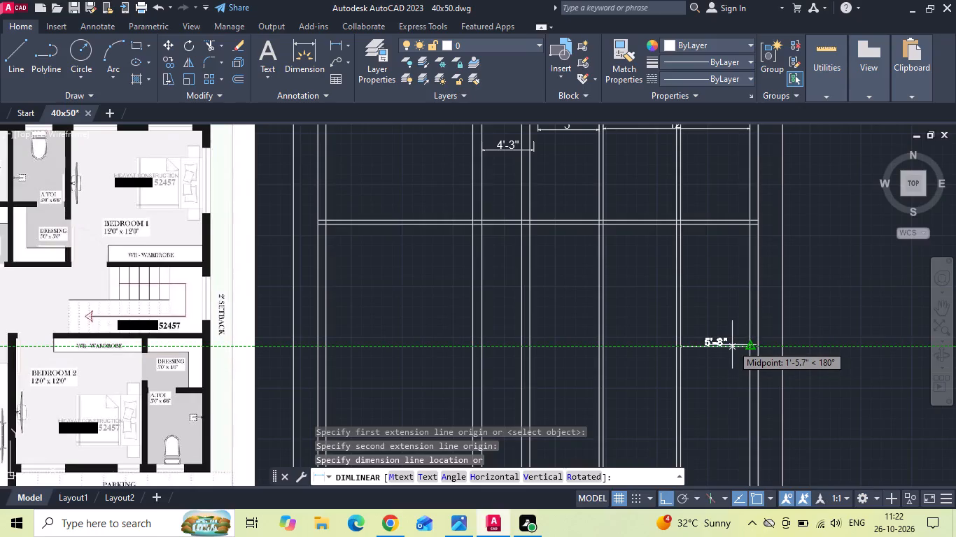
key(Escape)
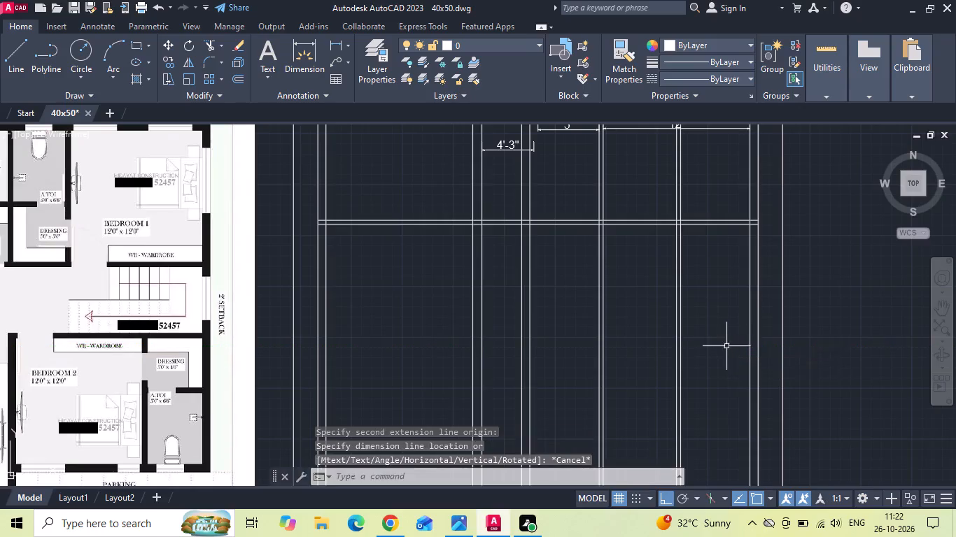
Erase the entire redrawn plan beside the reference image, including its plot boundary, wall lines and dimensions.
scroll(638, 317, down, 2)
click(680, 185)
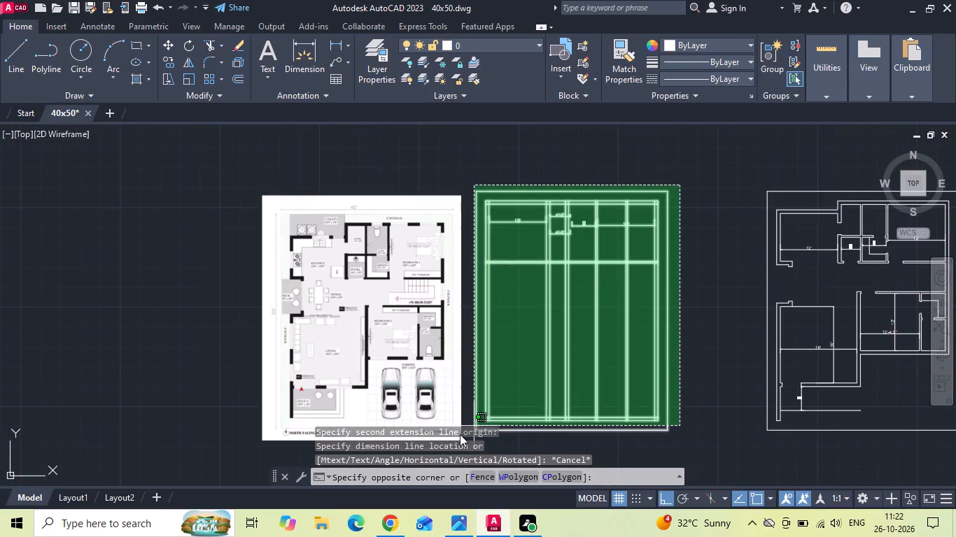
click(464, 438)
key(Delete)
Move the kept dimensioned plan about 58'-6" westward into the cleared space beside the reference image.
middle_drag(544, 373, 426, 346)
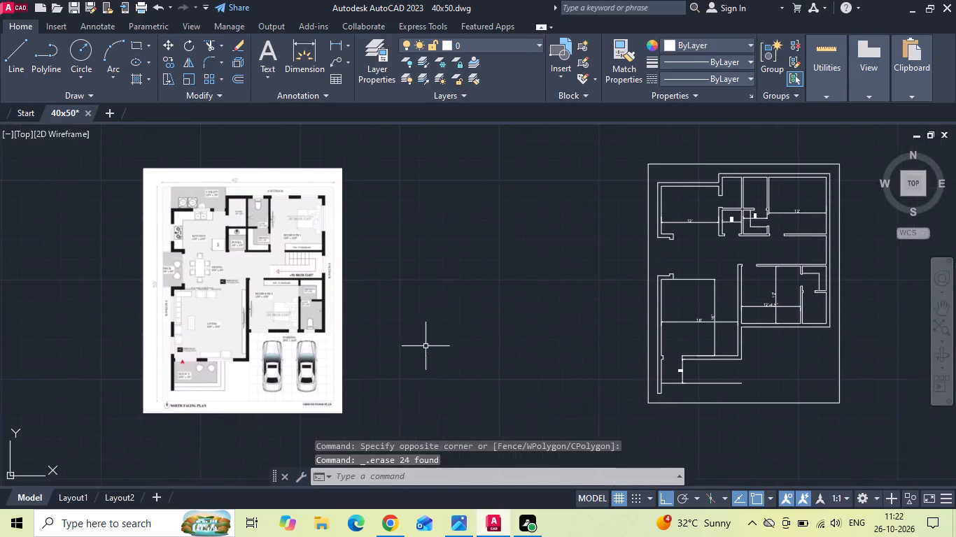
drag(567, 439, 589, 430)
click(865, 153)
right_click(862, 152)
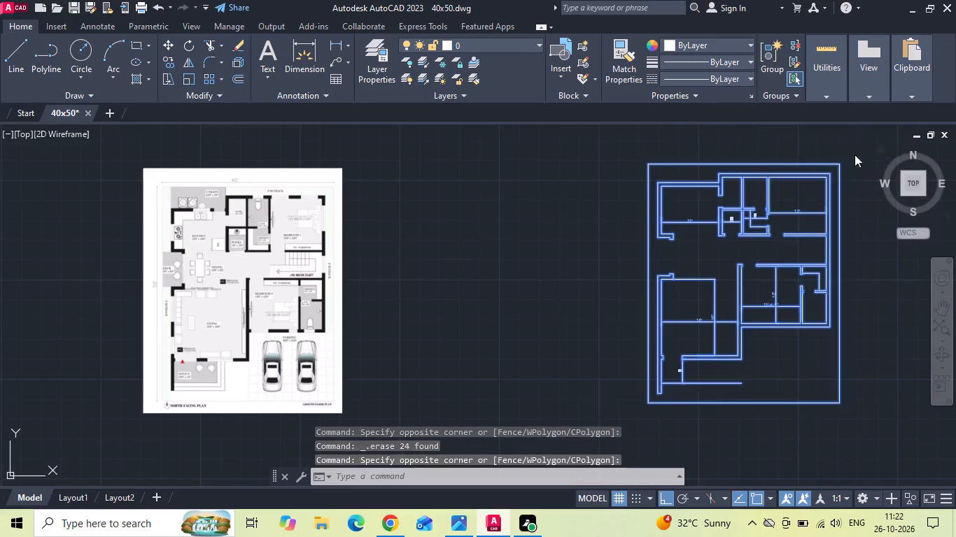
click(868, 252)
drag(780, 282, 710, 289)
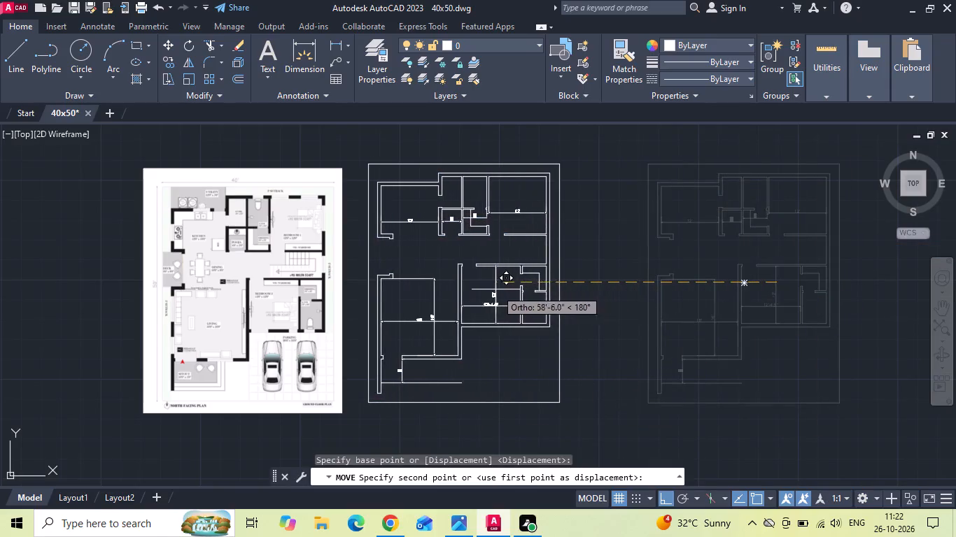
click(495, 289)
Check with a trial line how the Pooja room's east wall aligns with Bedroom 2's west wall in the drafted plan.
scroll(430, 245, up, 2)
scroll(575, 210, down, 1)
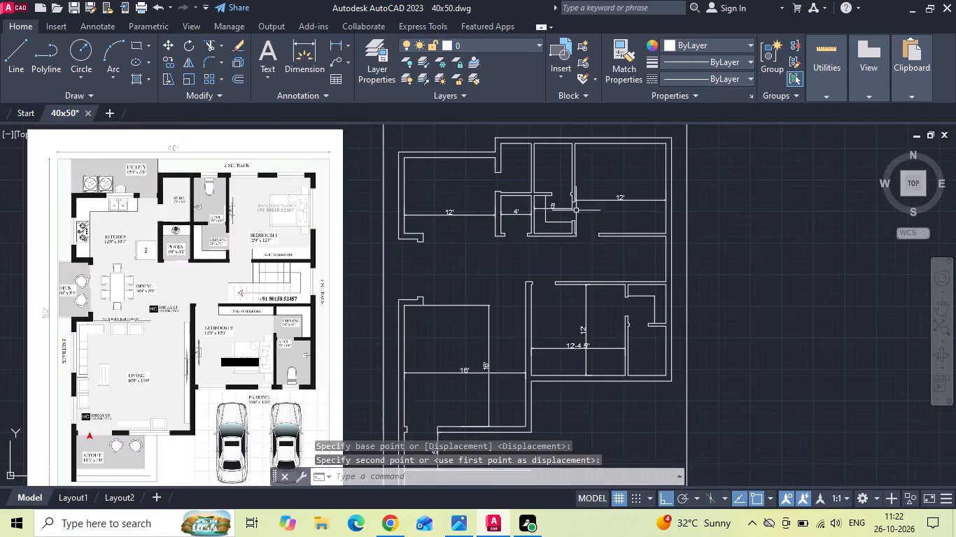
middle_drag(523, 348, 549, 339)
scroll(536, 262, up, 1)
key(l)
key(space)
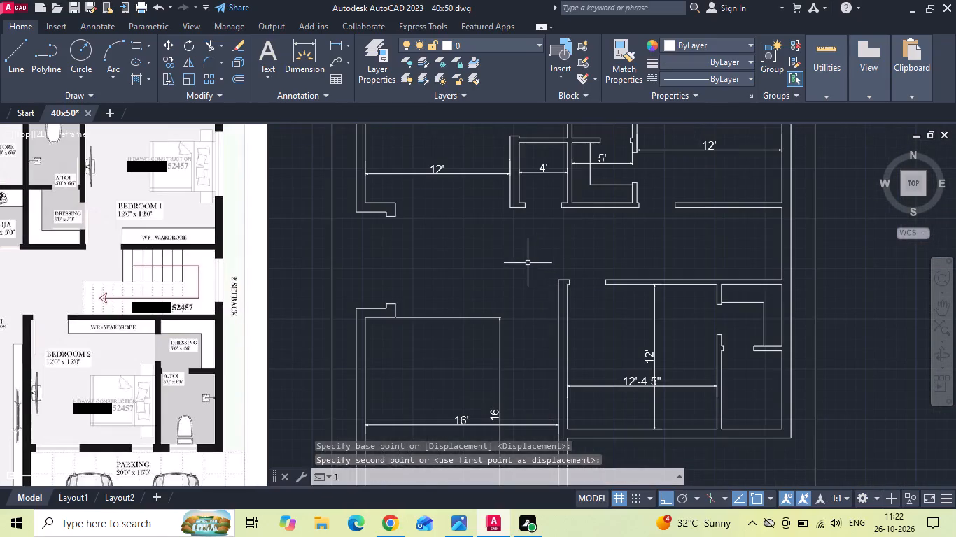
scroll(558, 192, up, 1)
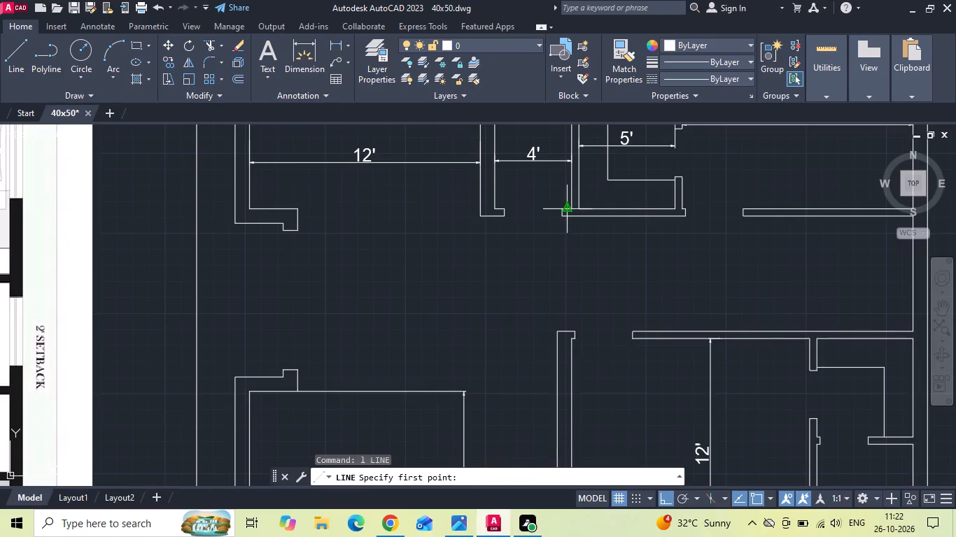
click(572, 208)
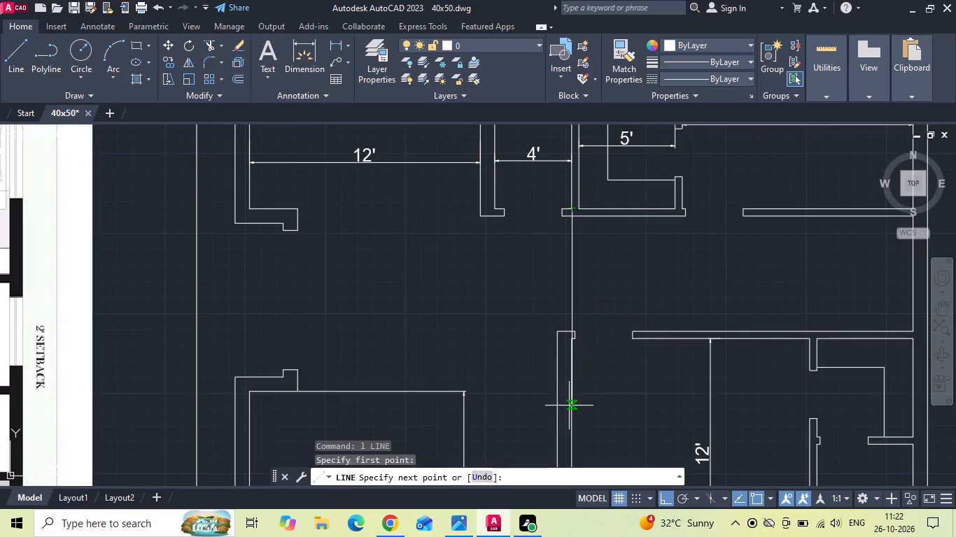
scroll(569, 406, down, 1)
key(Escape)
Check on the reference image how Bedroom 2's west wall aligns with the Pooja room's east wall, using a trial vertical line.
middle_drag(241, 383, 375, 351)
key(l)
key(space)
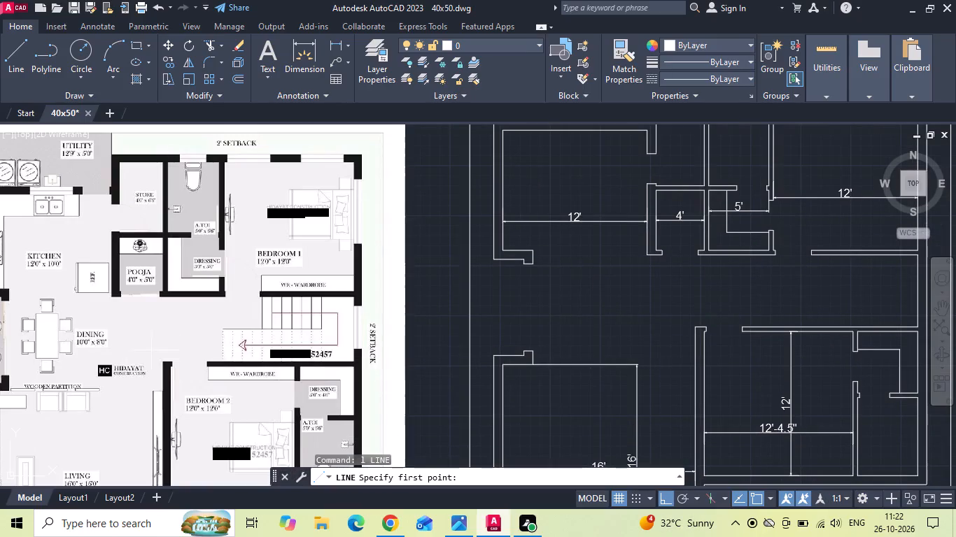
scroll(155, 339, up, 1)
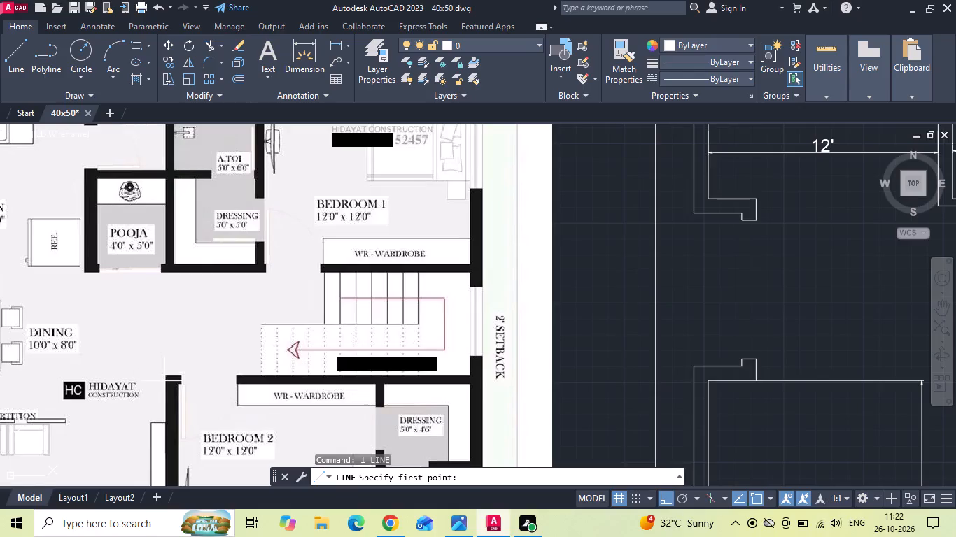
click(164, 381)
scroll(162, 252, down, 1)
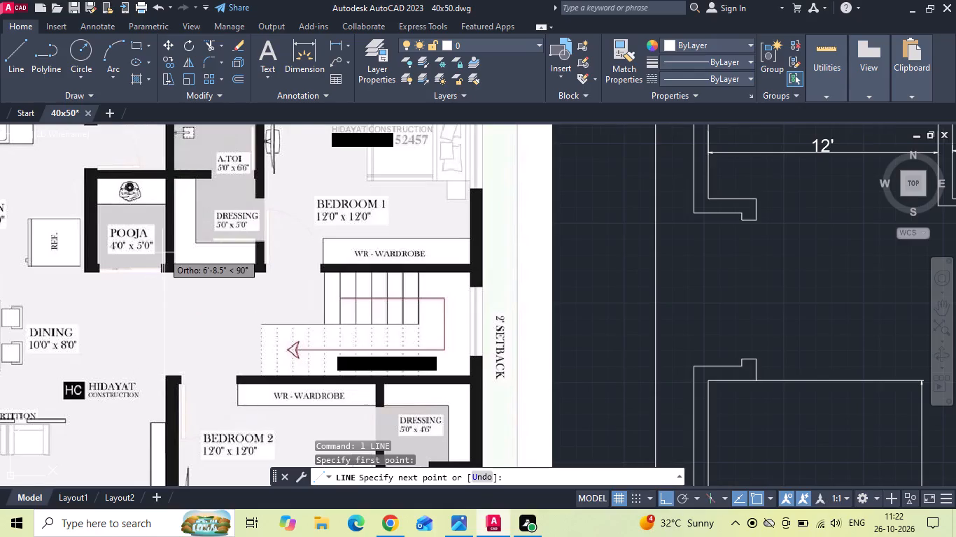
scroll(162, 252, down, 1)
key(Escape)
Recheck the same wall alignment in the drafted plan with a trial line southward from the Pooja room's southeast corner.
scroll(374, 271, up, 1)
scroll(568, 255, up, 1)
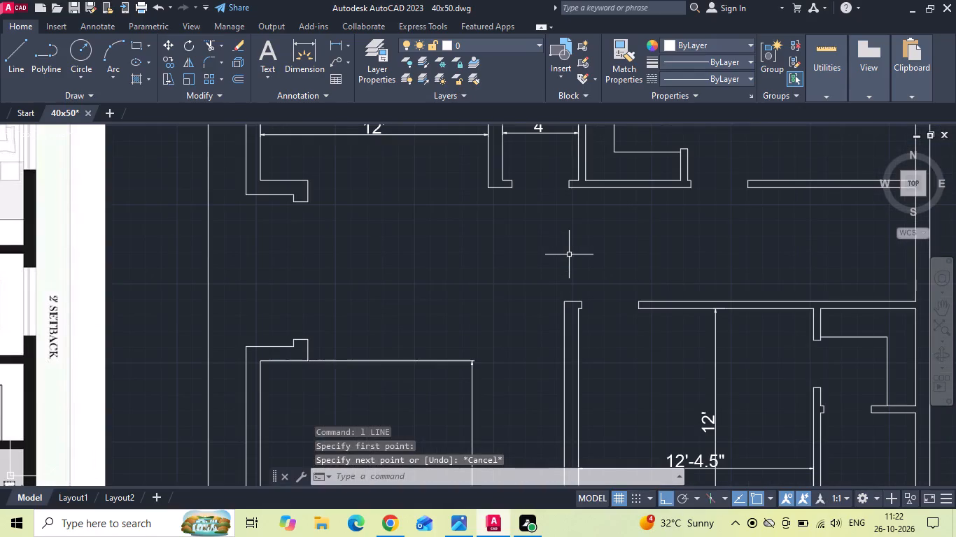
text(l)
key(space)
click(581, 177)
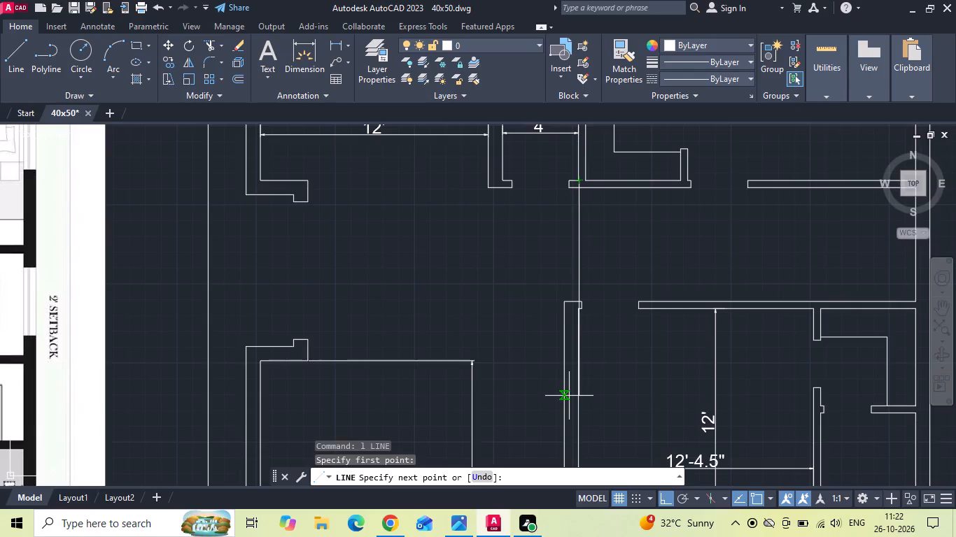
scroll(569, 396, down, 1)
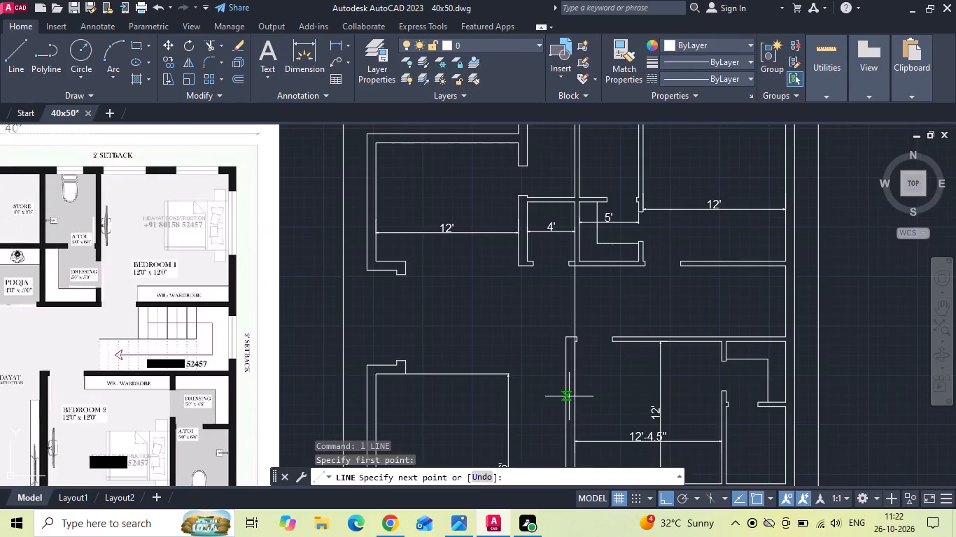
key(Escape)
Draw a vertical line from the Pooja room's southeast inner corner down to the top of Bedroom 2's west wall.
scroll(585, 330, down, 1)
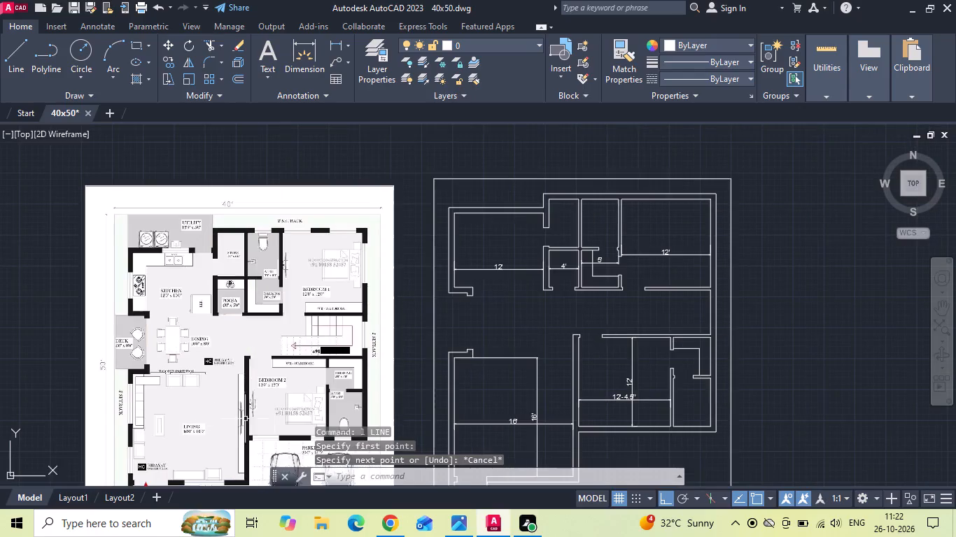
scroll(211, 427, up, 1)
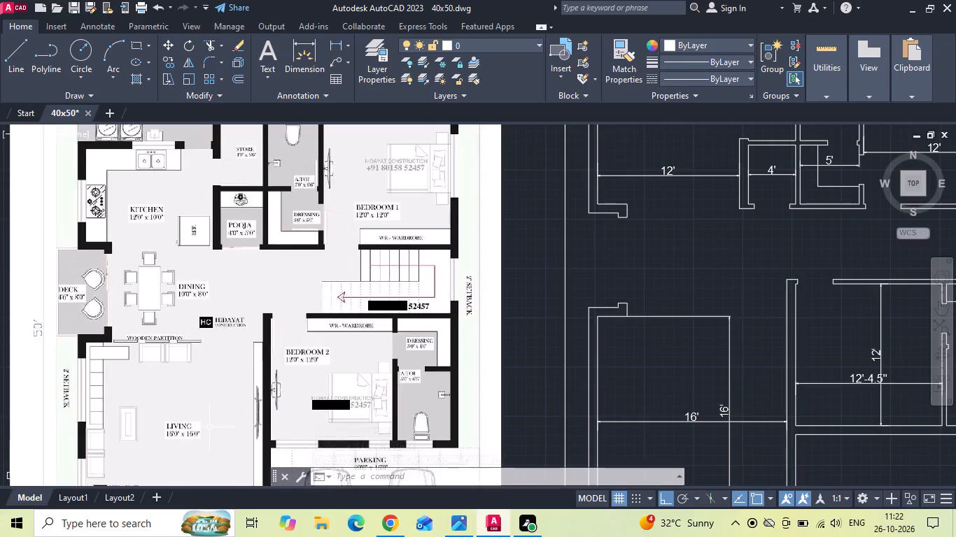
scroll(209, 426, down, 1)
scroll(563, 361, up, 2)
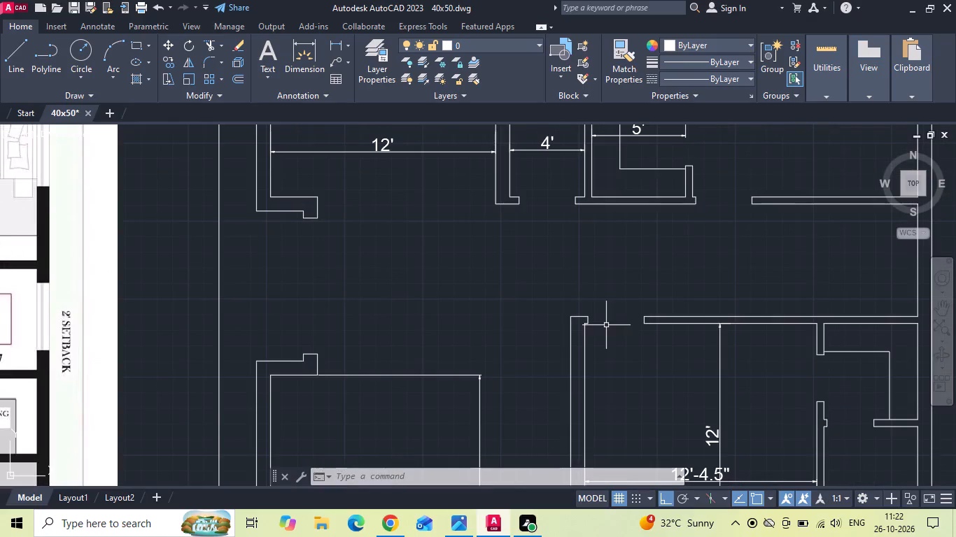
text(l)
key(space)
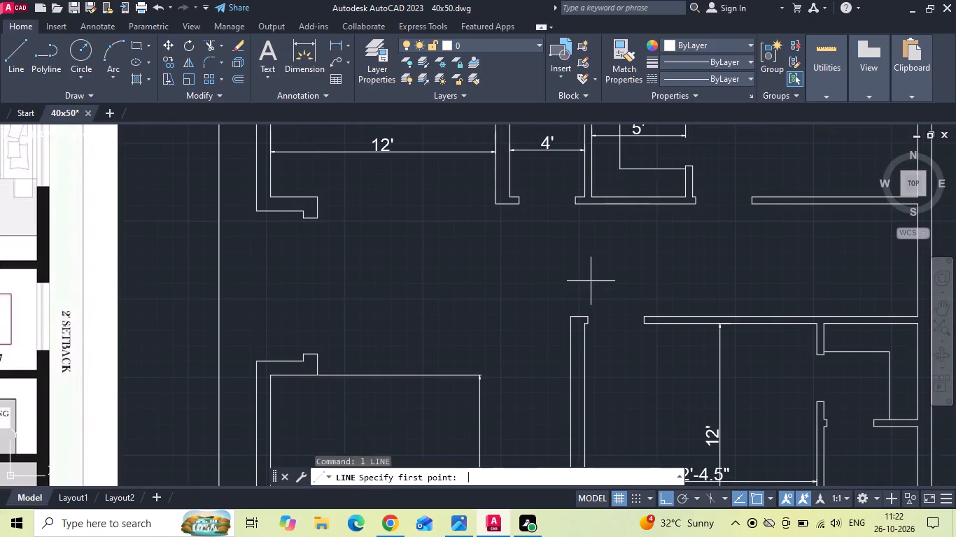
scroll(582, 194, up, 1)
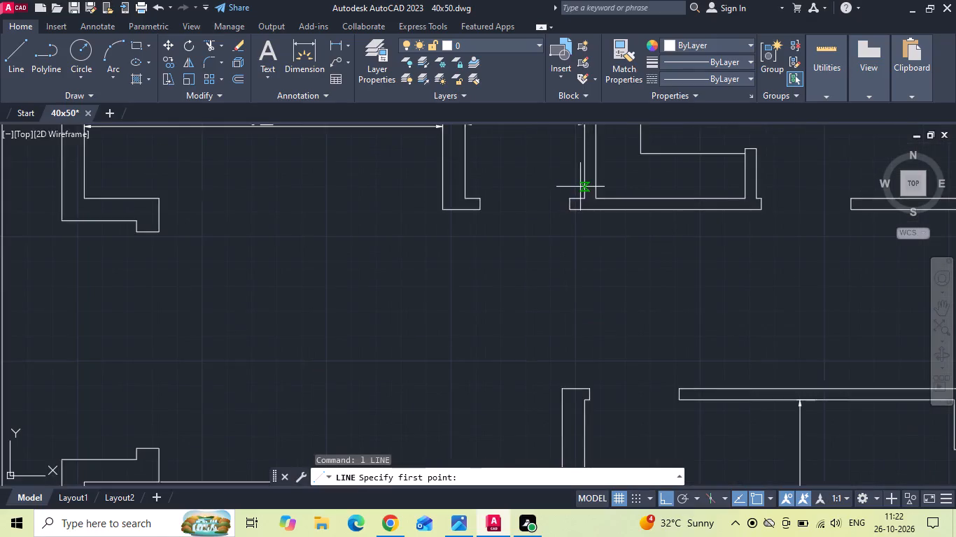
click(586, 199)
scroll(575, 396, up, 3)
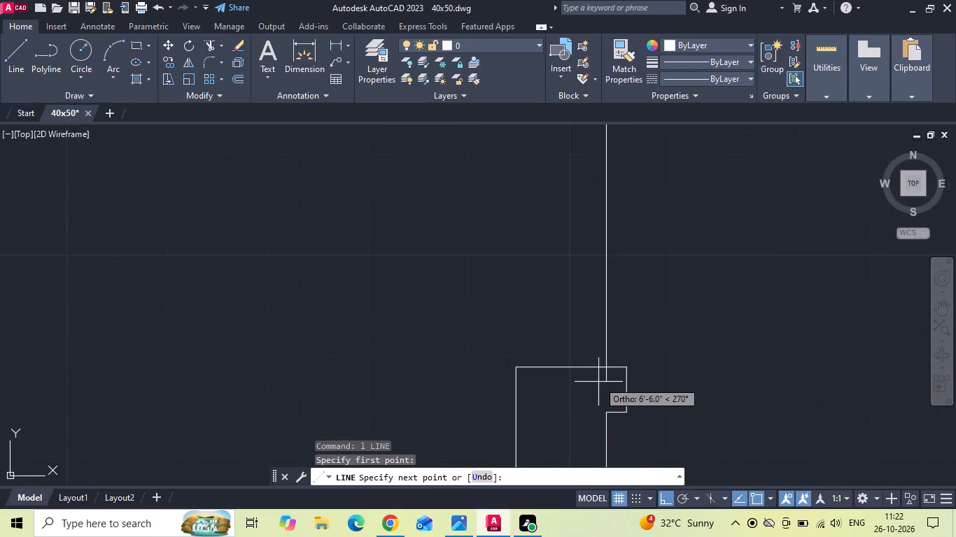
click(607, 370)
scroll(607, 370, down, 5)
key(Escape)
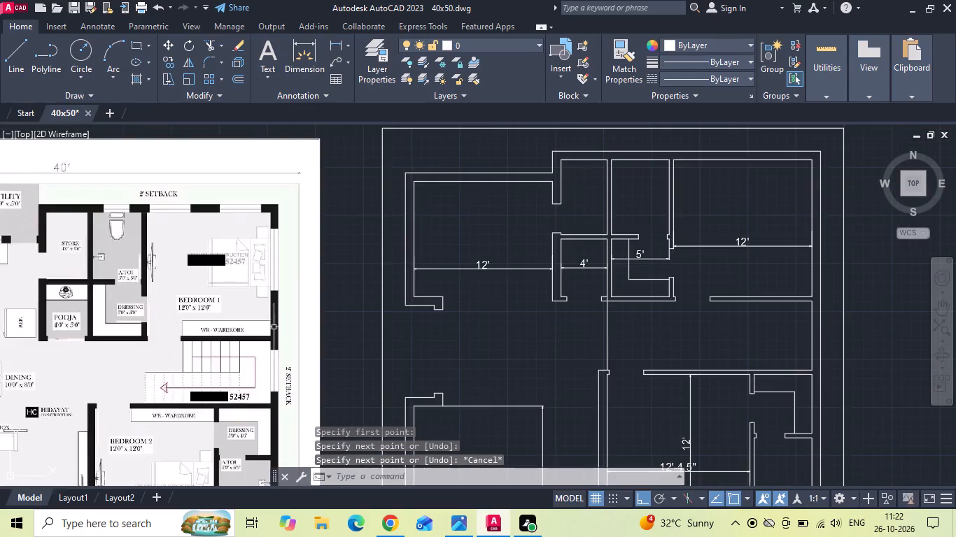
Check on the reference image with a trial vertical line how the Pooja room's southeast corner aligns with Bedroom 2's west wall.
middle_drag(225, 341, 353, 315)
key(l)
key(space)
scroll(237, 352, up, 1)
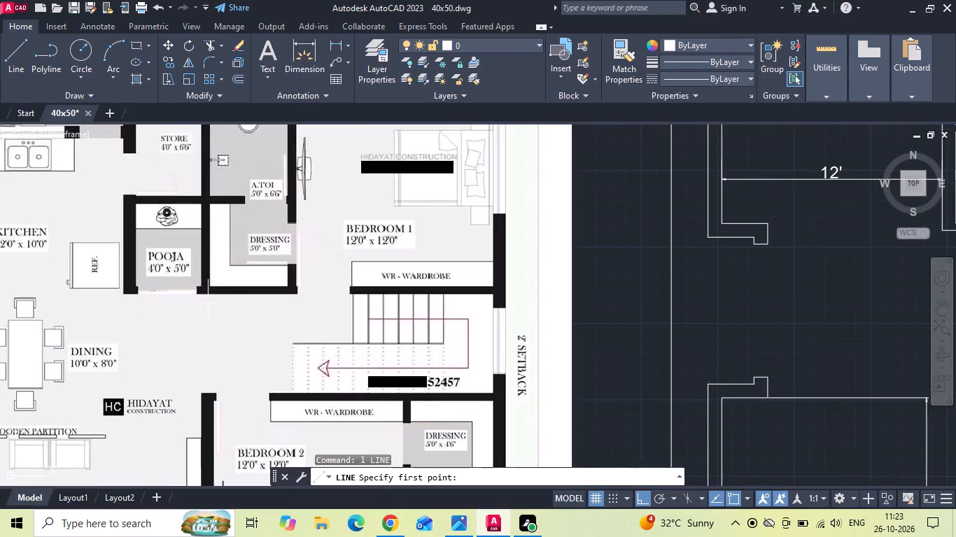
click(200, 285)
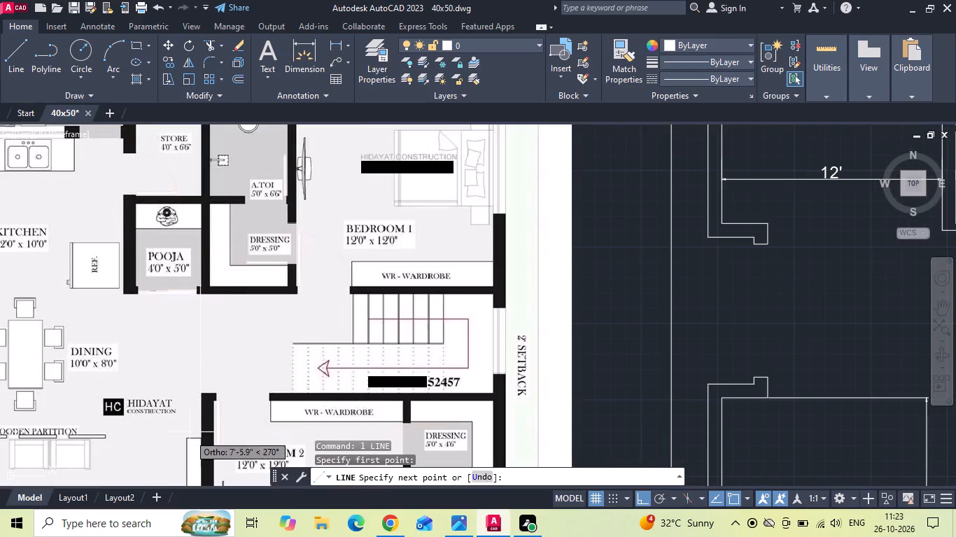
key(Escape)
Move Bedroom 2's west wall and both door jamb ends east about 9", aligning the wall's northwest corner with the vertical guide line.
scroll(185, 341, down, 1)
scroll(768, 355, up, 1)
scroll(664, 348, up, 2)
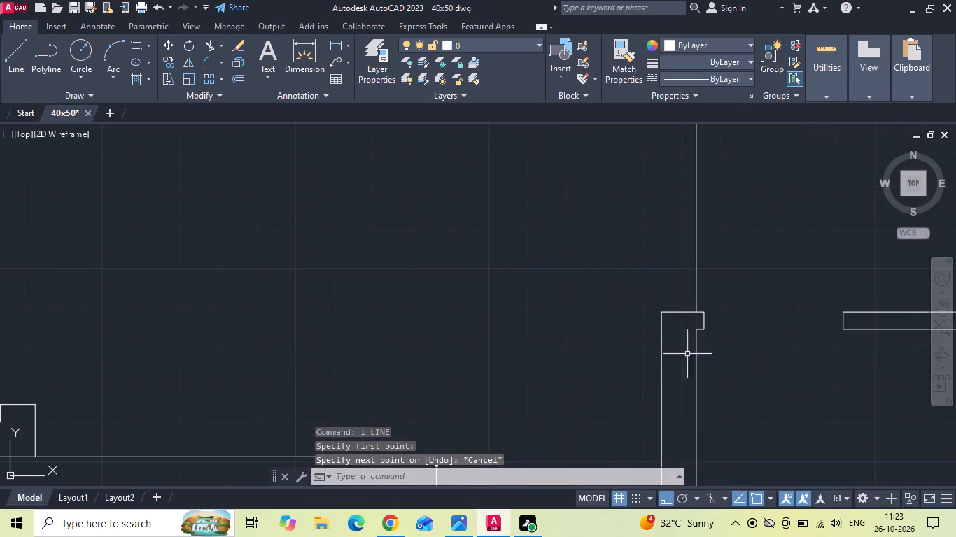
scroll(714, 312, up, 2)
drag(705, 303, 691, 335)
click(682, 373)
drag(688, 396, 595, 402)
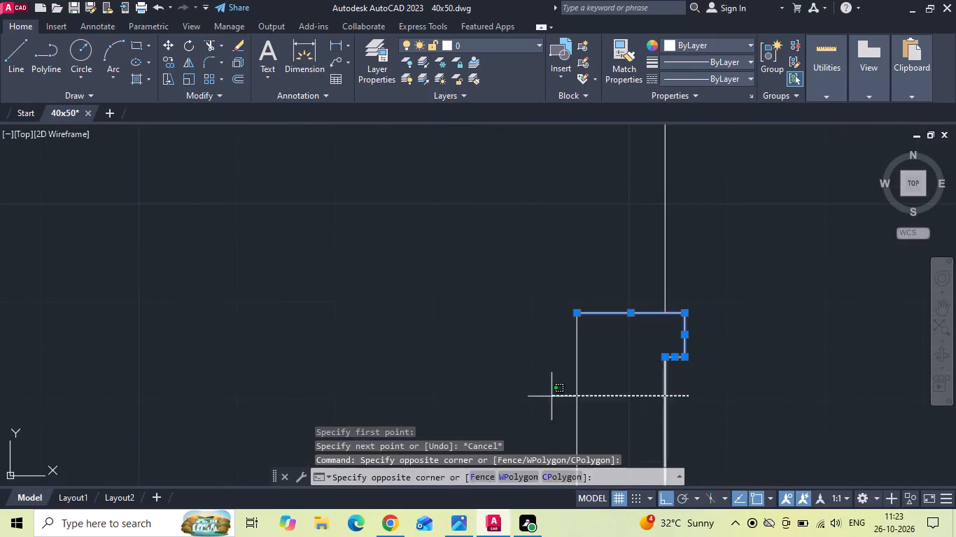
click(538, 396)
scroll(469, 310, down, 2)
scroll(733, 322, up, 1)
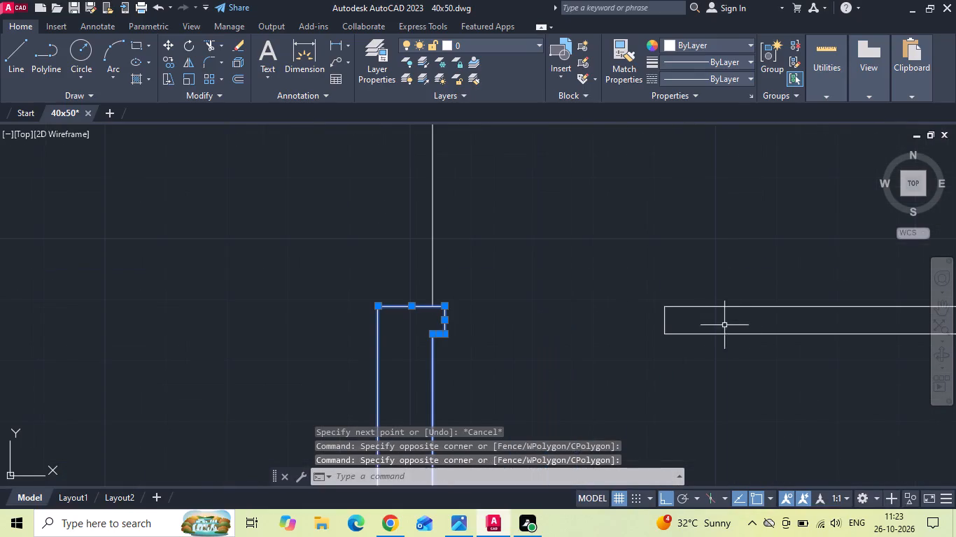
drag(688, 319, 665, 319)
click(625, 315)
right_click(617, 270)
click(655, 276)
scroll(403, 324, up, 1)
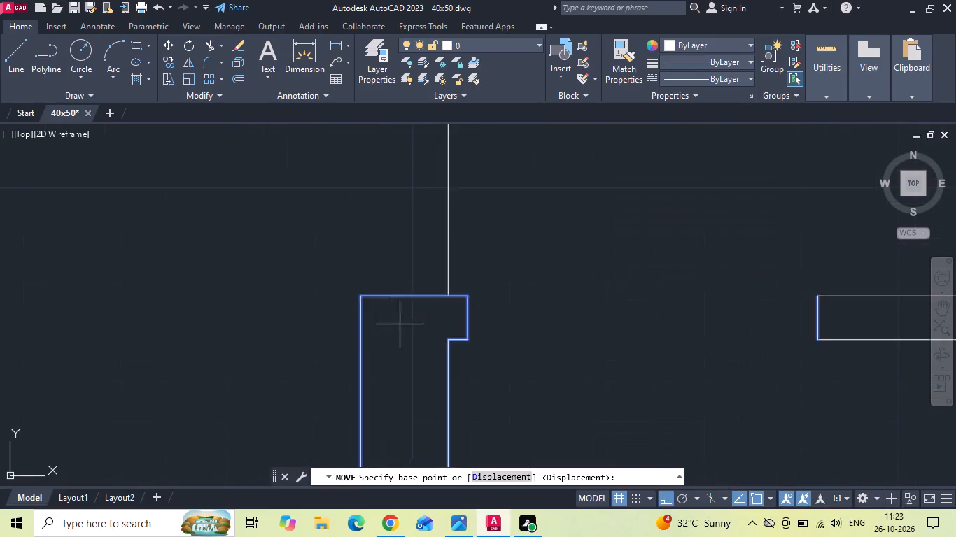
scroll(399, 324, up, 1)
click(341, 291)
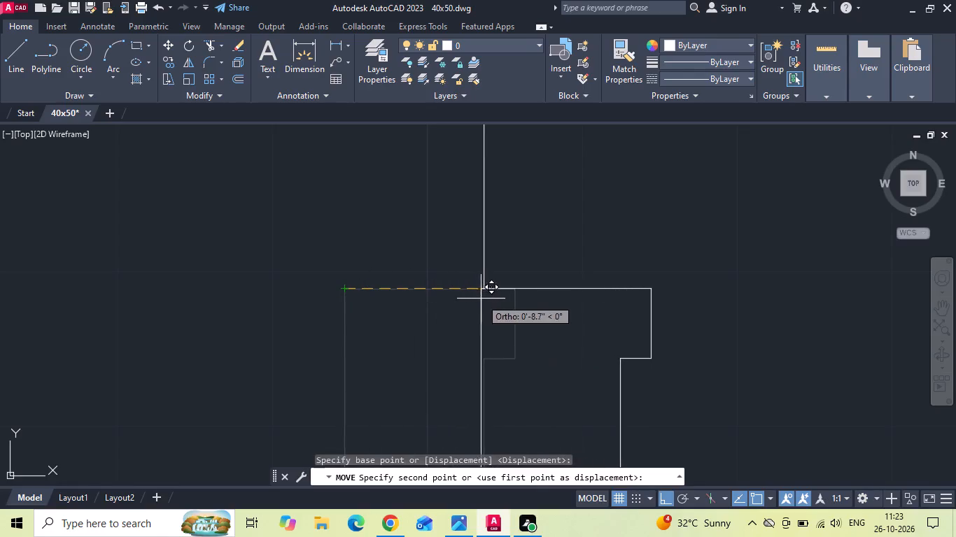
click(483, 291)
Compare the position of Bedroom 2's west wall in the drafted plan with the reference image.
scroll(483, 289, down, 5)
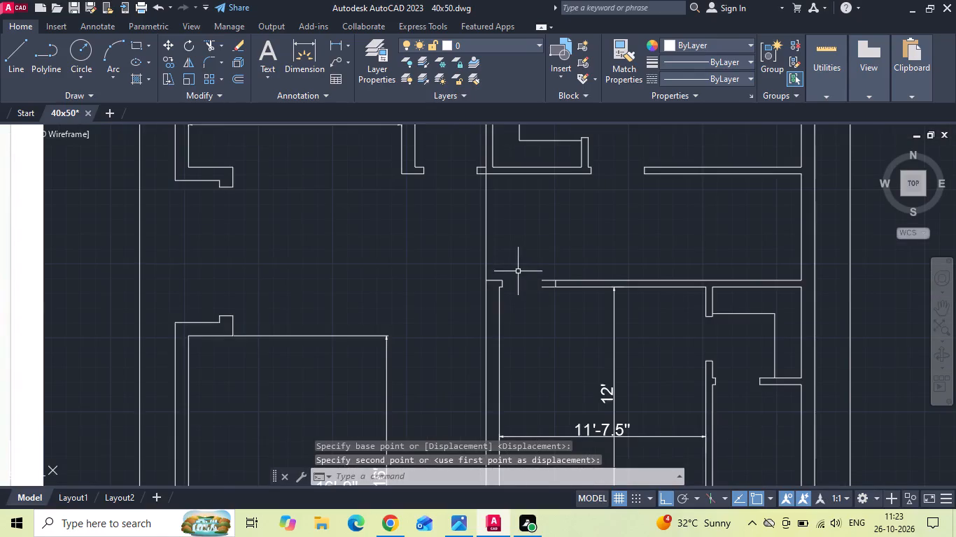
scroll(523, 270, down, 1)
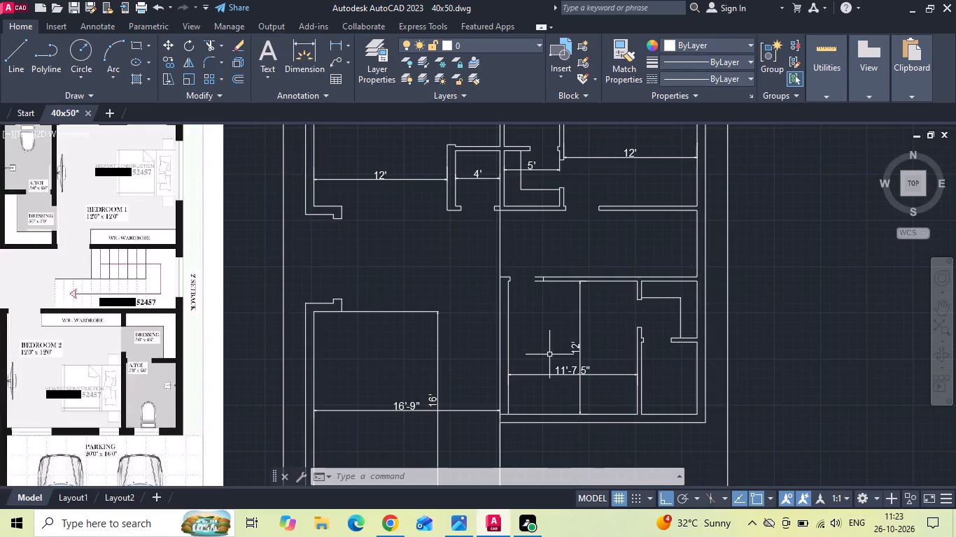
scroll(549, 355, down, 1)
scroll(549, 242, up, 2)
scroll(450, 292, down, 1)
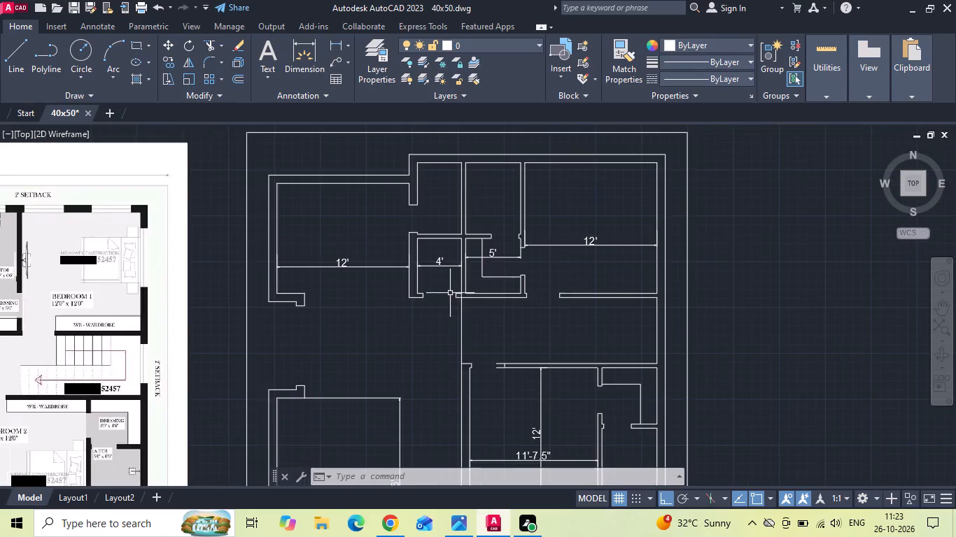
middle_drag(432, 329, 472, 315)
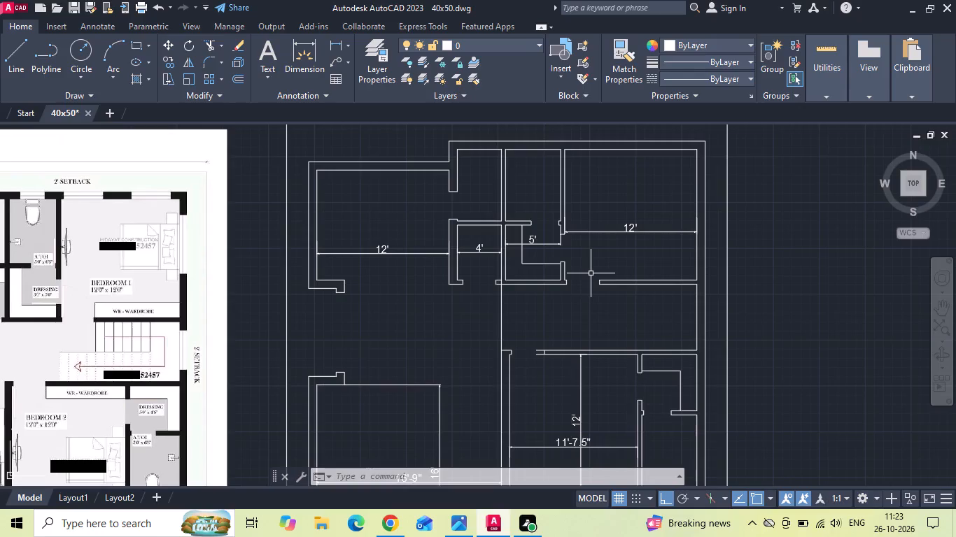
scroll(591, 273, down, 1)
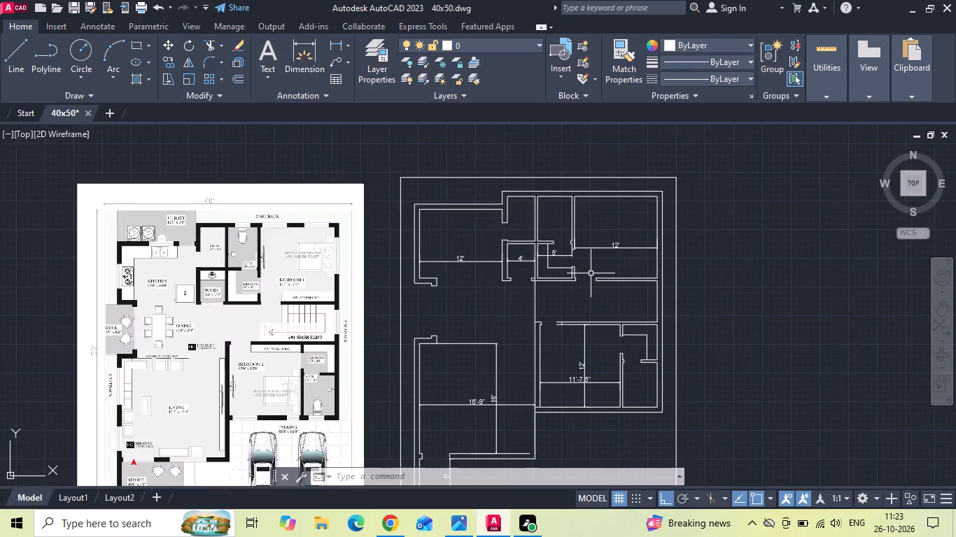
scroll(559, 344, up, 1)
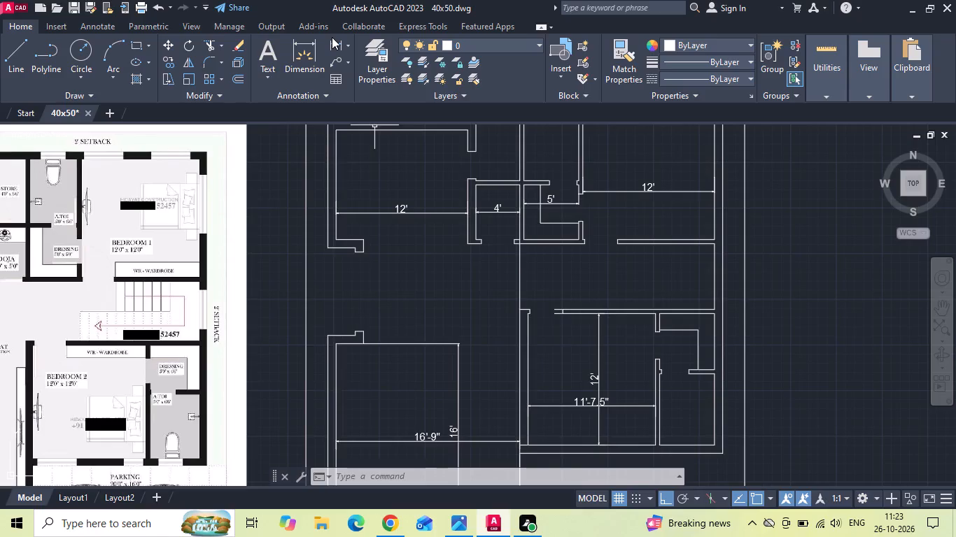
Move Bedroom 2's west wall and both door jamb ends 4.5" back to the west.
scroll(523, 287, up, 2)
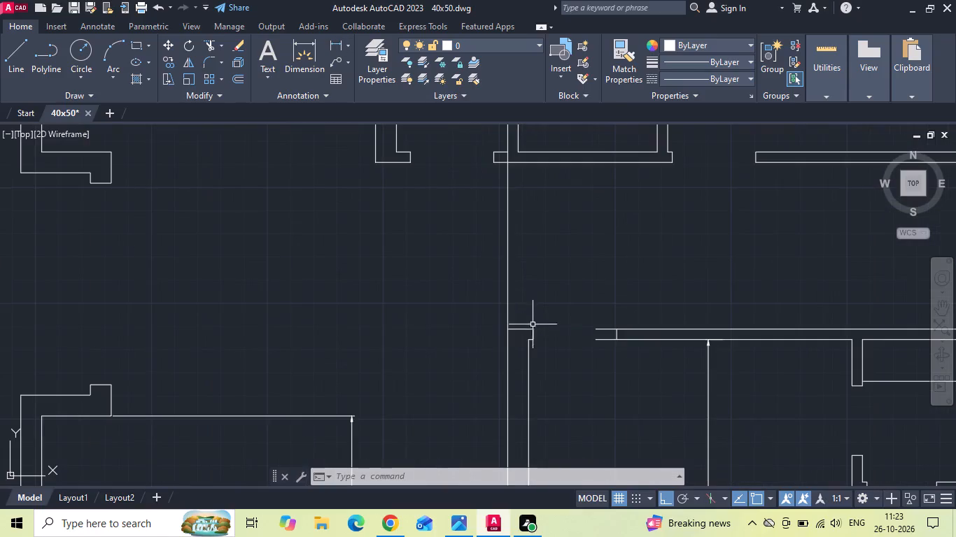
drag(475, 301, 501, 337)
click(549, 420)
drag(552, 384, 529, 408)
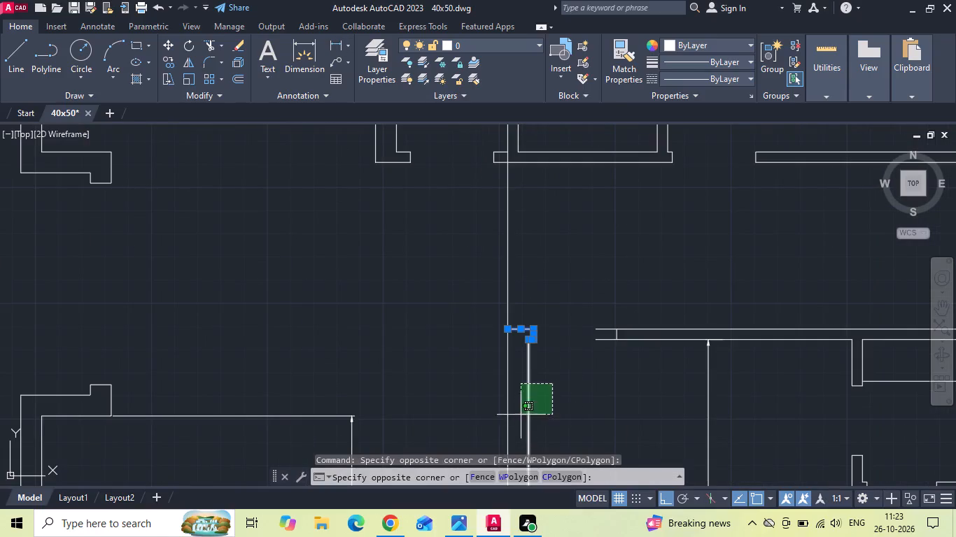
click(488, 437)
scroll(641, 328, up, 1)
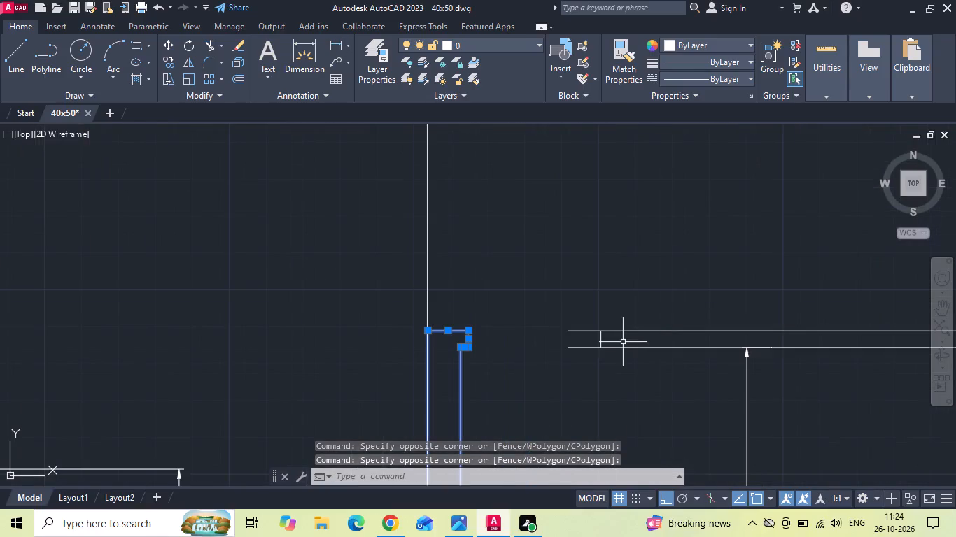
click(623, 342)
click(577, 343)
right_click(576, 294)
click(600, 280)
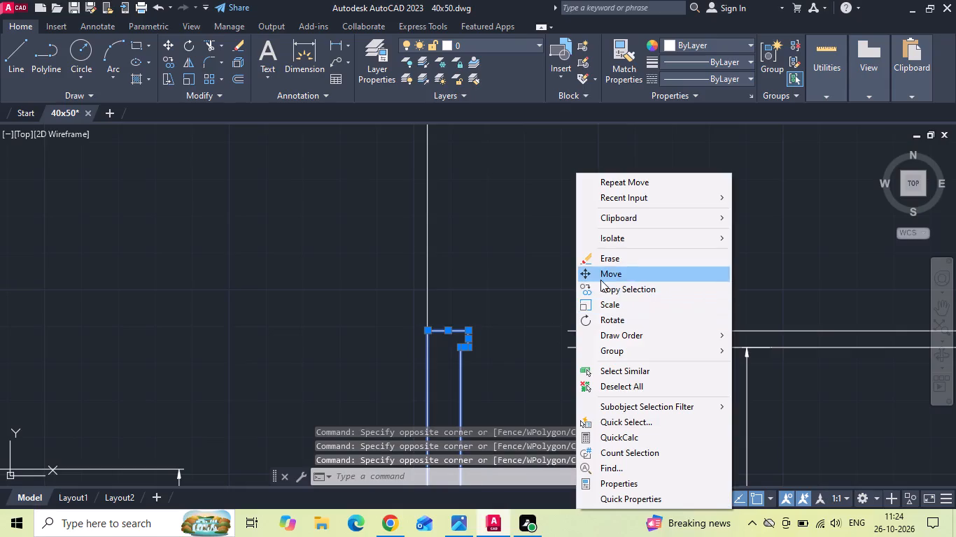
click(649, 275)
text(4.5)
key(Return)
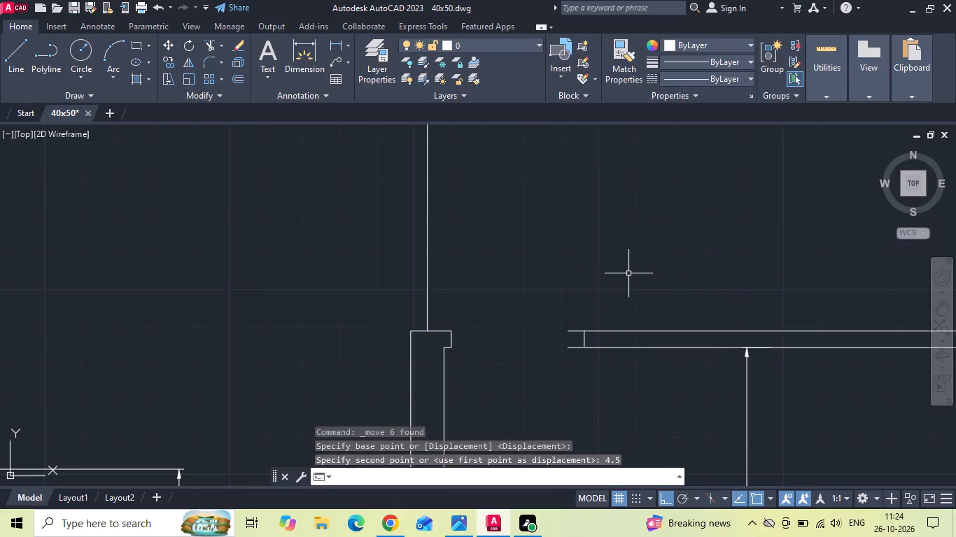
scroll(536, 294, down, 3)
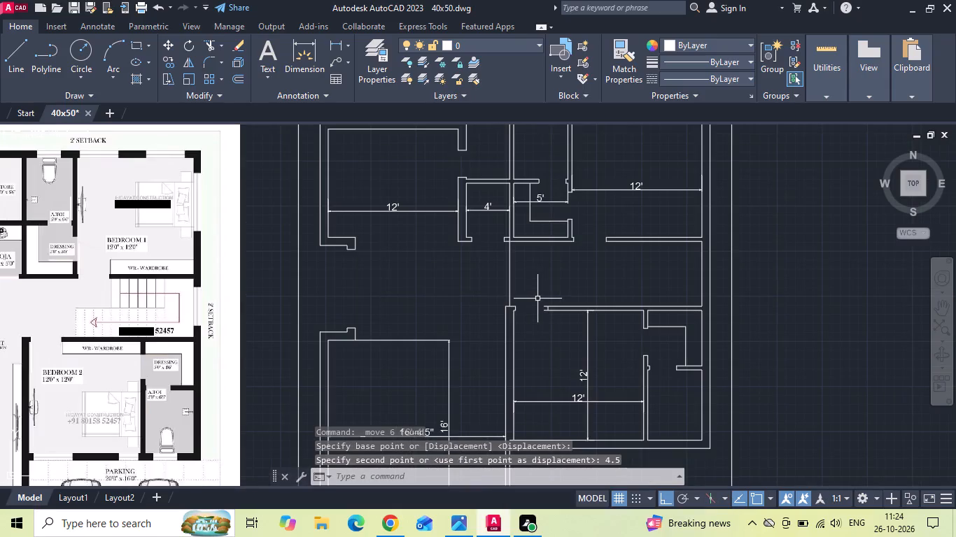
Check with a trial linear dimension how the dressing's southwest inner corner aligns with Bedroom 2's west wall.
click(332, 44)
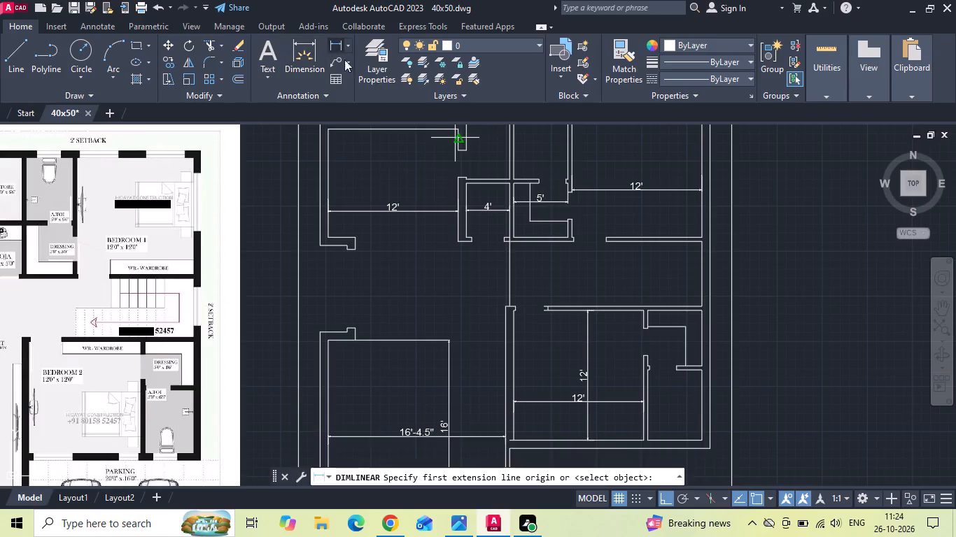
scroll(505, 201, up, 1)
click(517, 255)
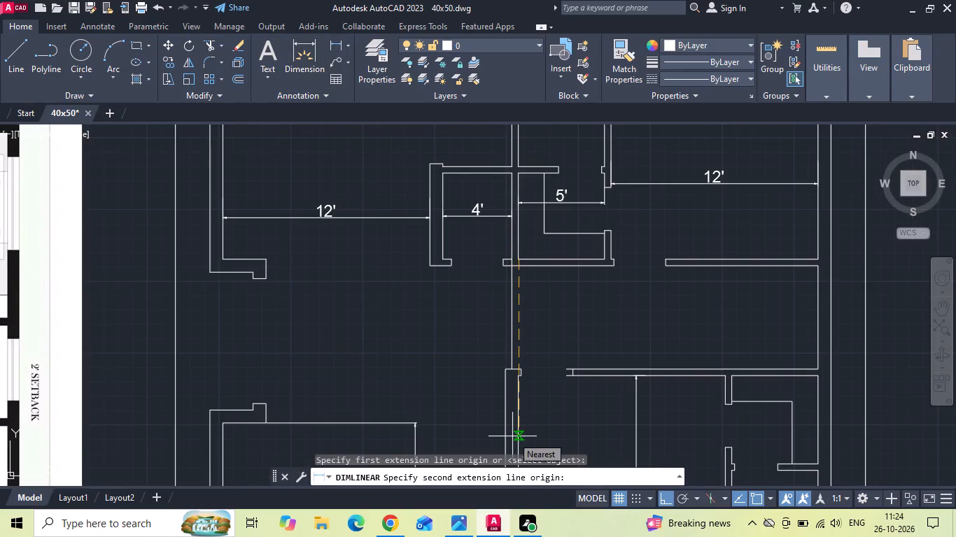
key(grave)
key(t)
key(r)
key(space)
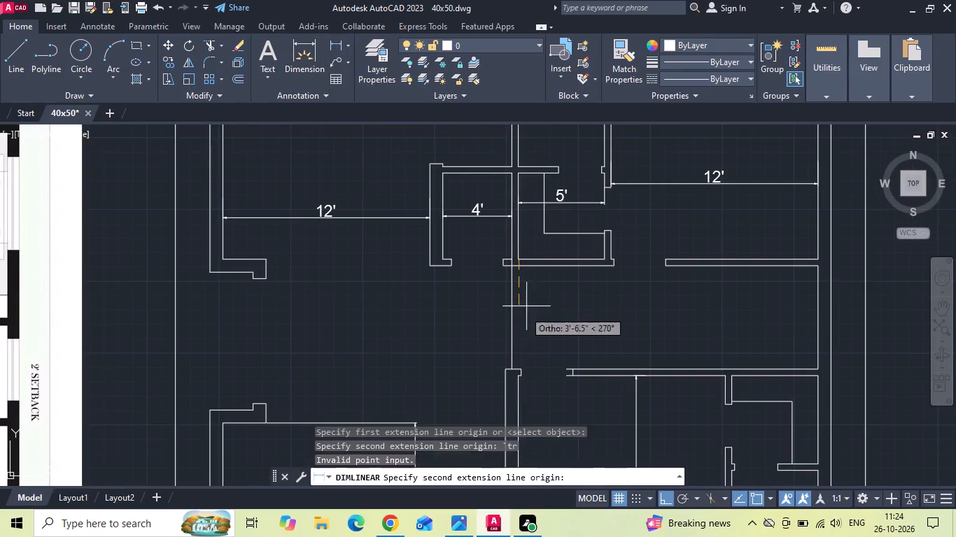
drag(526, 304, 449, 308)
key(Escape)
Trim away the vertical guide line, the wall stubs past Bedroom 2's east door jamb, and the leftover line in its southwest wall corner.
key(t)
key(r)
key(space)
drag(481, 314, 482, 315)
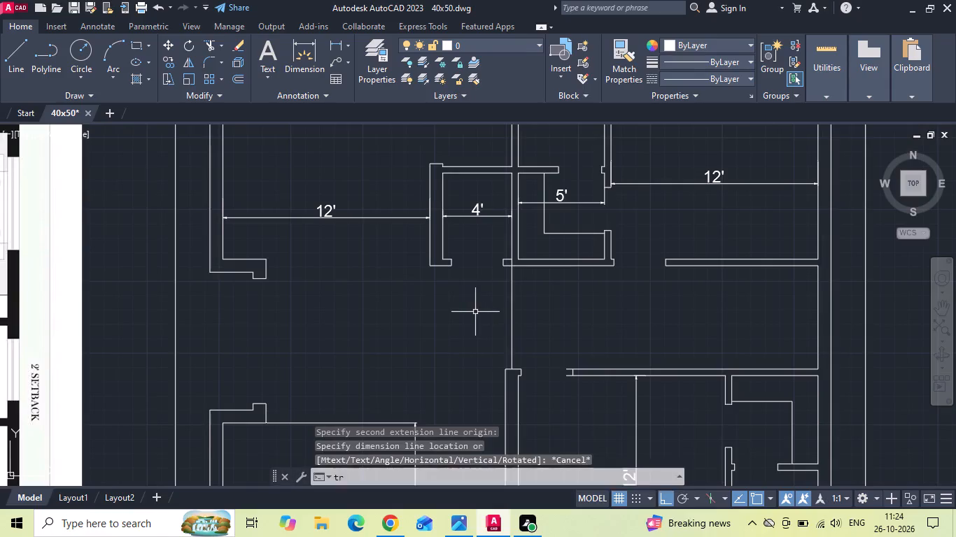
drag(482, 315, 561, 331)
scroll(558, 385, up, 3)
click(580, 381)
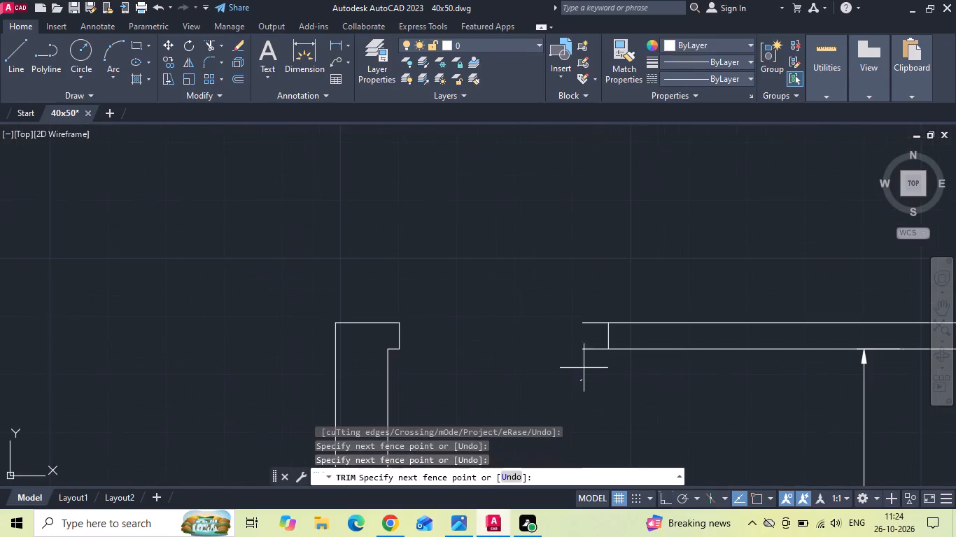
click(594, 310)
scroll(589, 308, down, 5)
scroll(530, 347, up, 2)
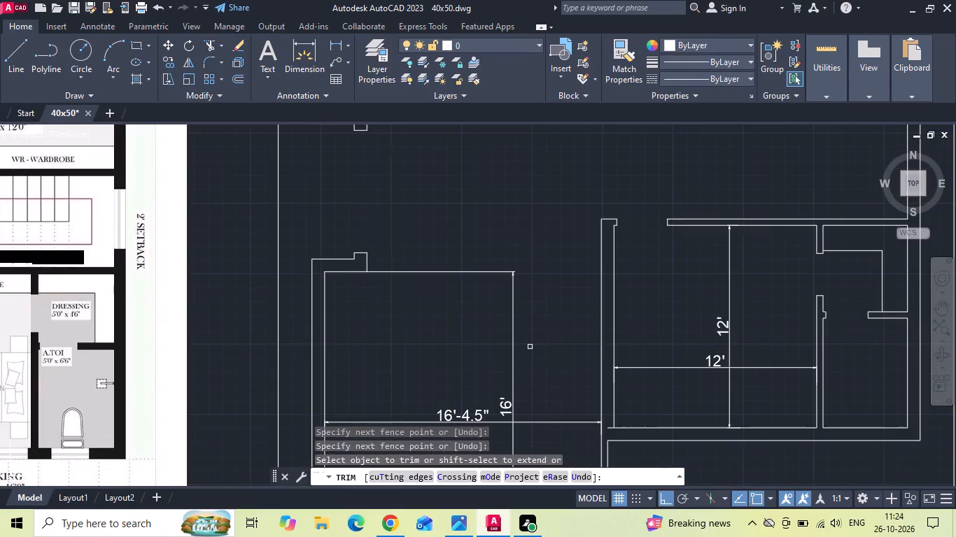
click(607, 427)
key(Escape)
Save the drawing.
key(ctrl+s)
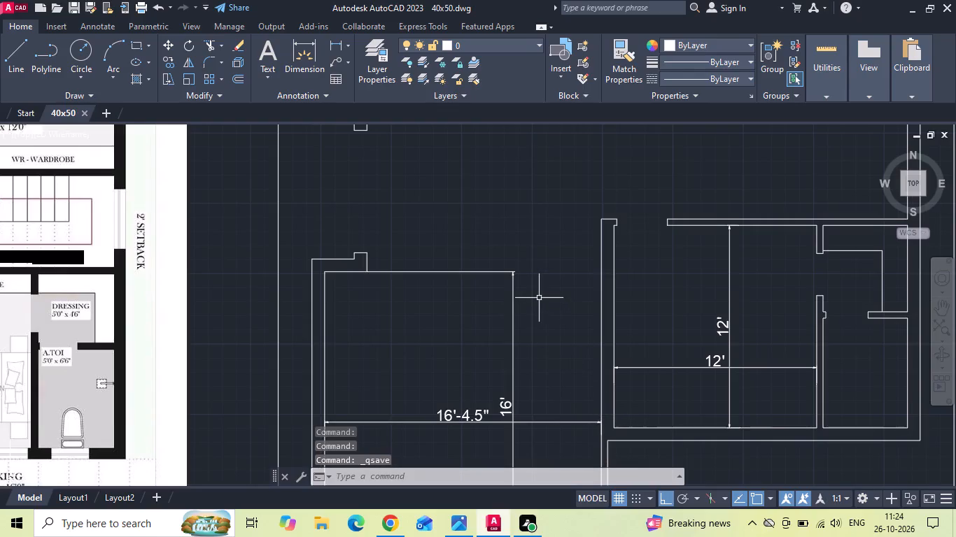
Measure the parking area's width from the living room's east wall to the plot's east boundary.
scroll(459, 278, down, 1)
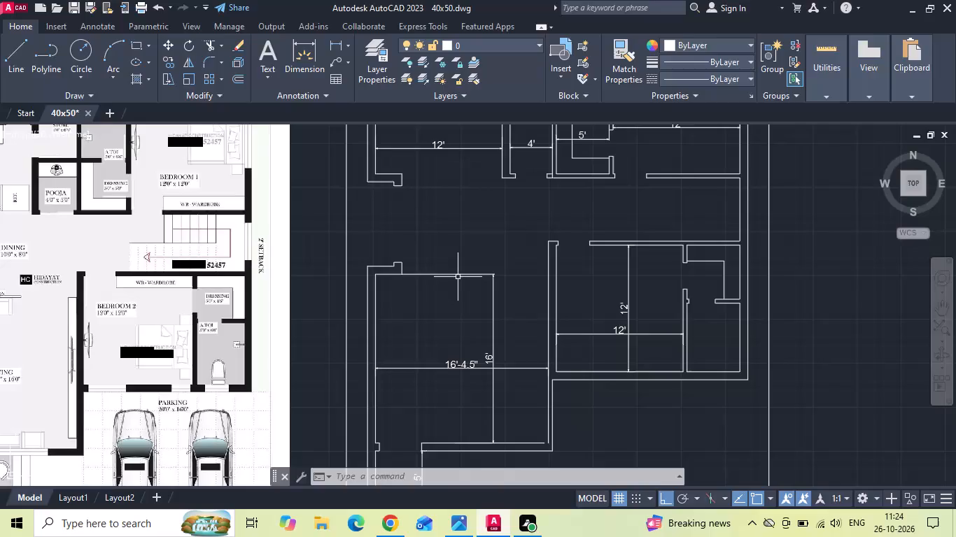
middle_click(447, 269)
middle_drag(447, 269, 463, 236)
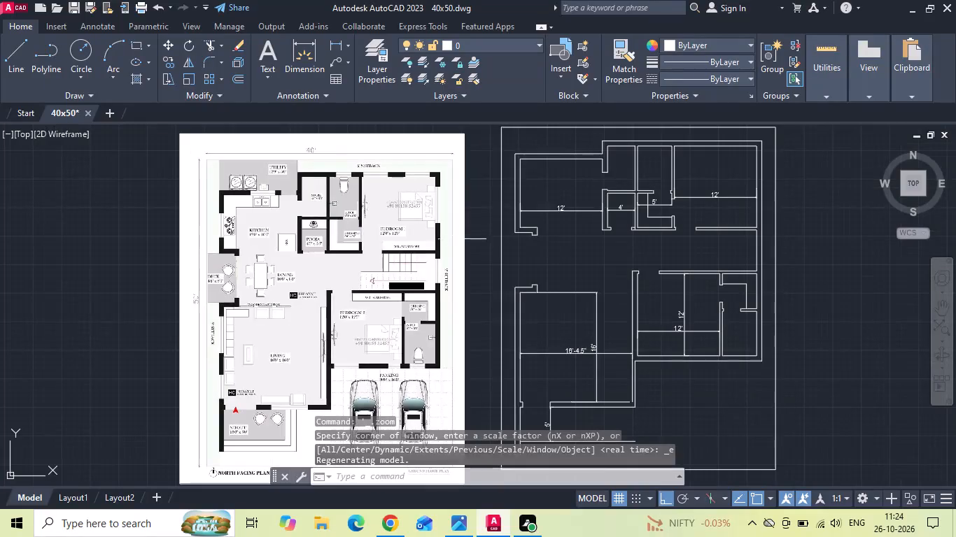
scroll(331, 374, up, 2)
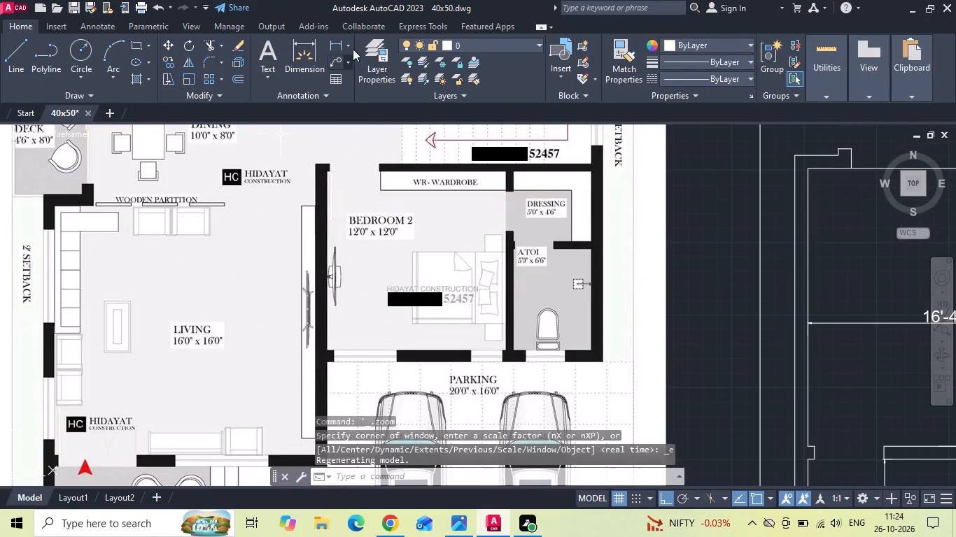
click(340, 43)
scroll(230, 112, down, 2)
middle_drag(497, 296, 268, 255)
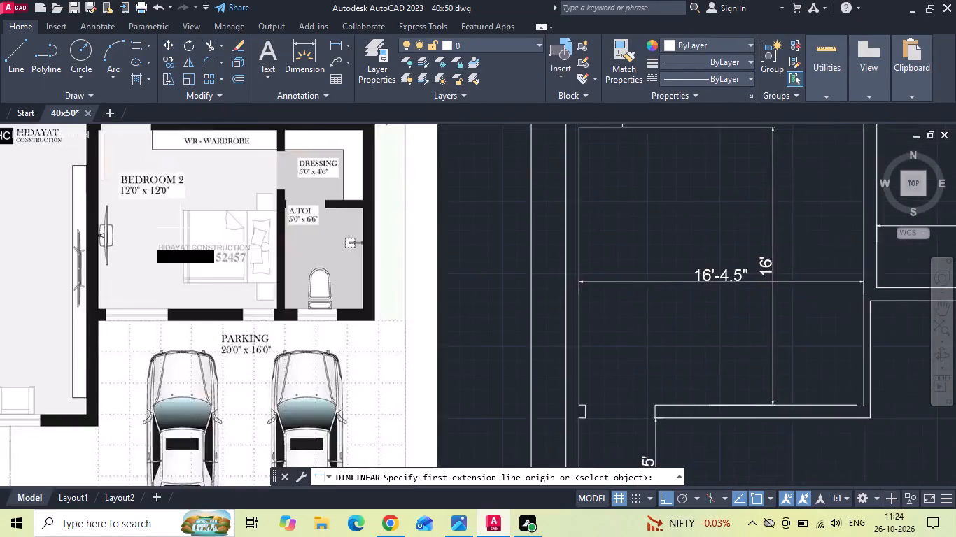
scroll(180, 228, down, 1)
click(616, 294)
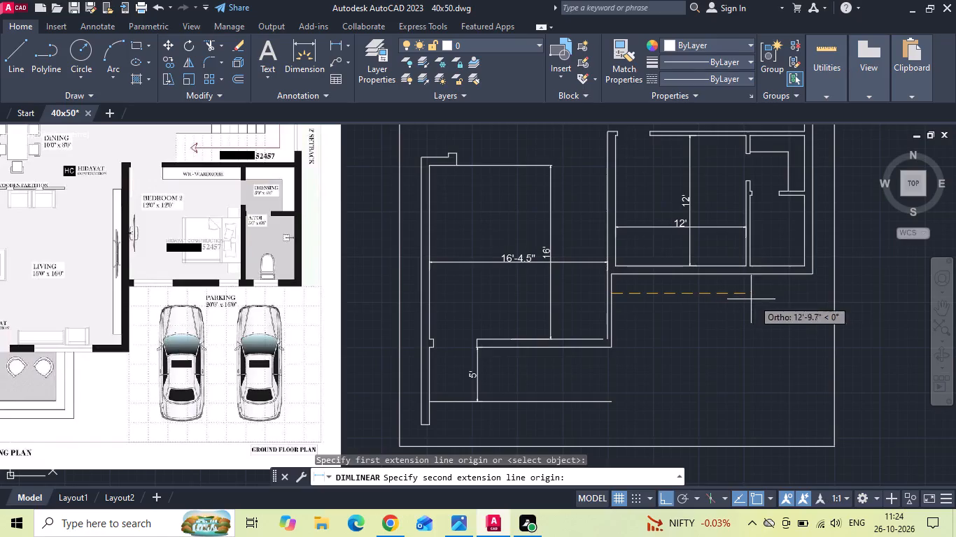
click(834, 295)
scroll(814, 296, up, 2)
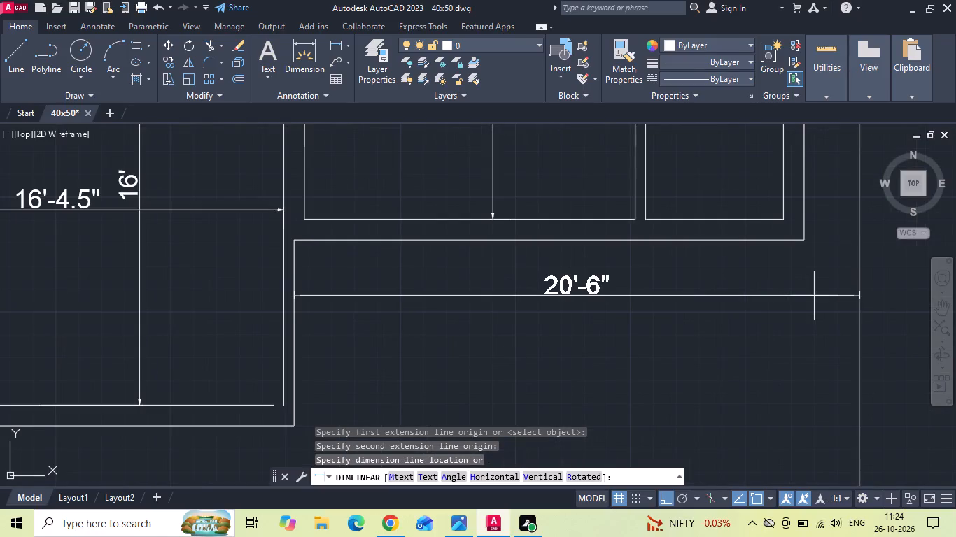
scroll(814, 296, down, 2)
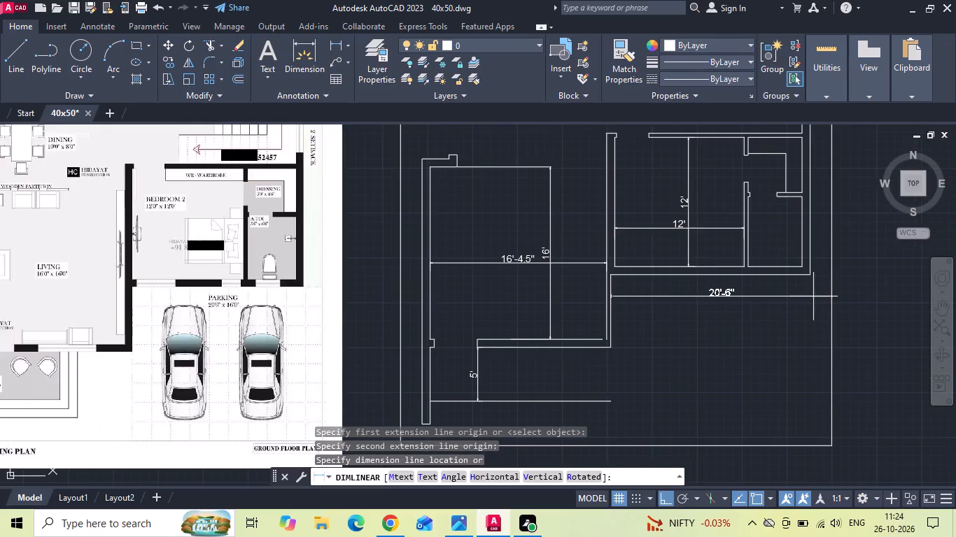
key(Escape)
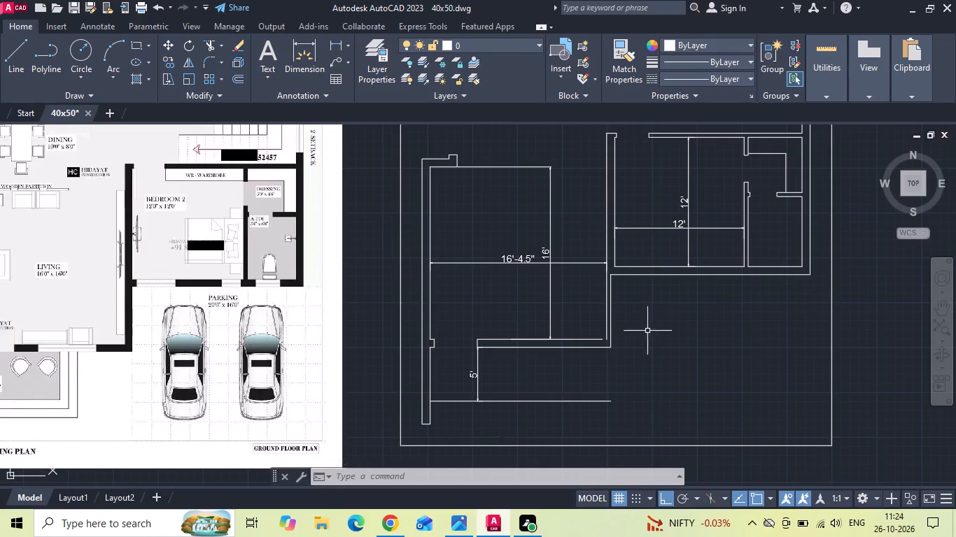
scroll(575, 315, up, 1)
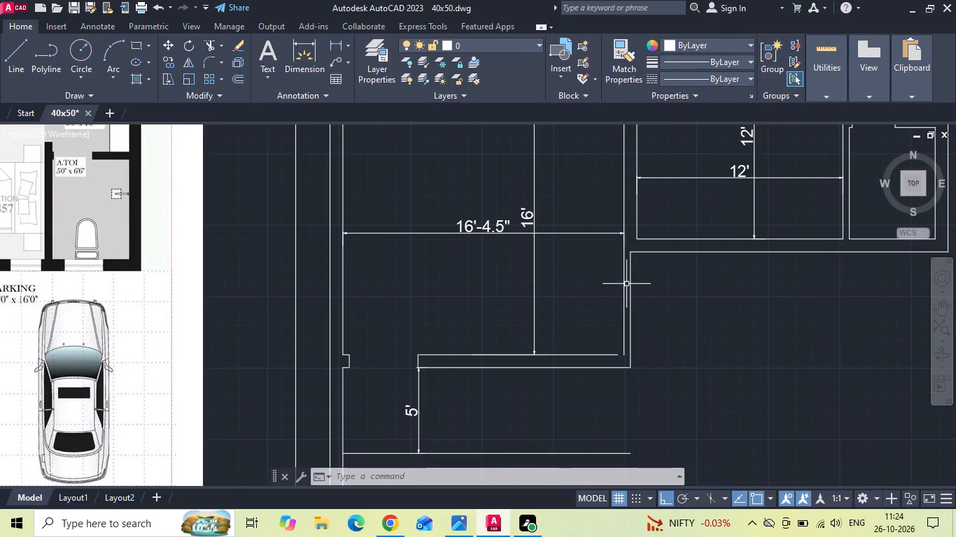
Check with a trial vertical line how Bedroom 1's dressing west wall aligns with Bedroom 2's west wall.
scroll(509, 306, down, 1)
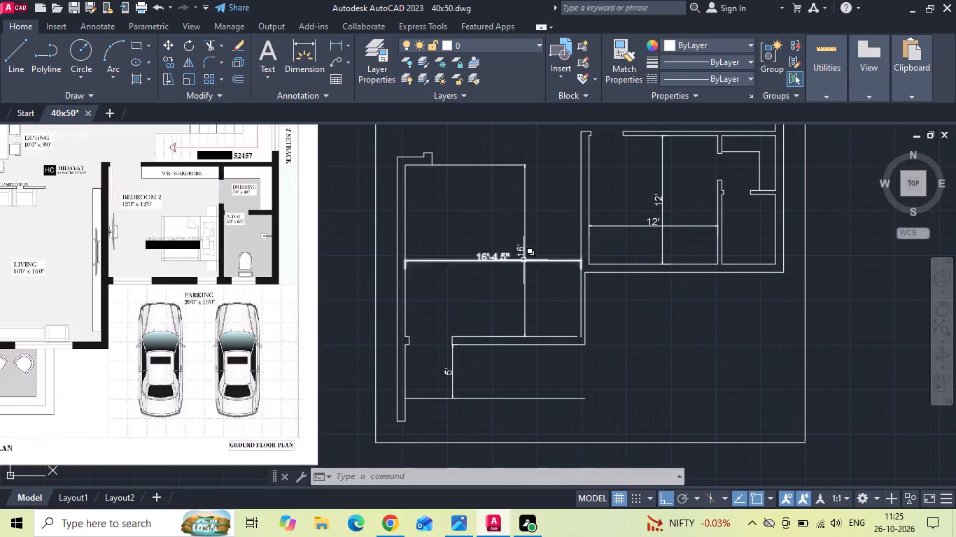
middle_drag(521, 269, 514, 299)
middle_drag(511, 294, 495, 327)
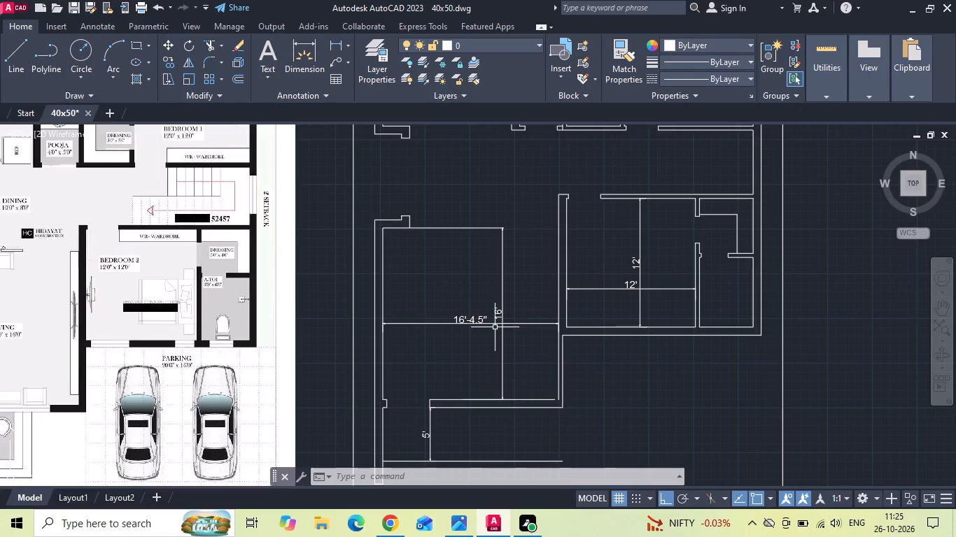
middle_drag(491, 336, 489, 366)
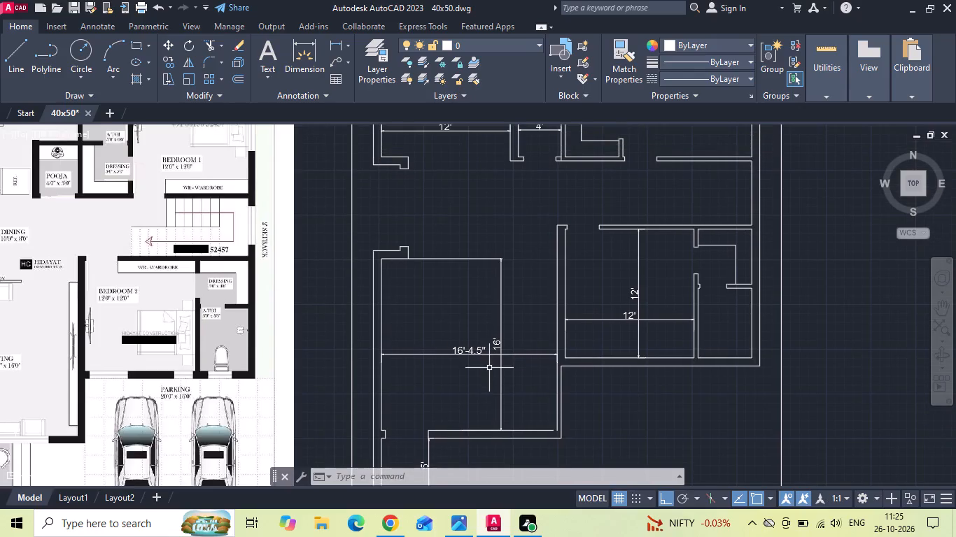
key(l)
key(space)
scroll(590, 166, up, 1)
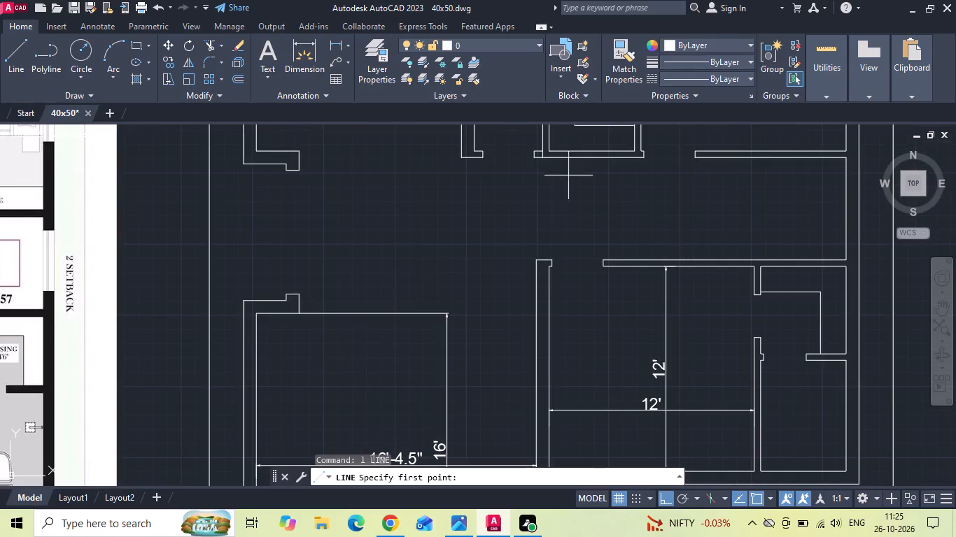
drag(542, 162, 531, 221)
key(Escape)
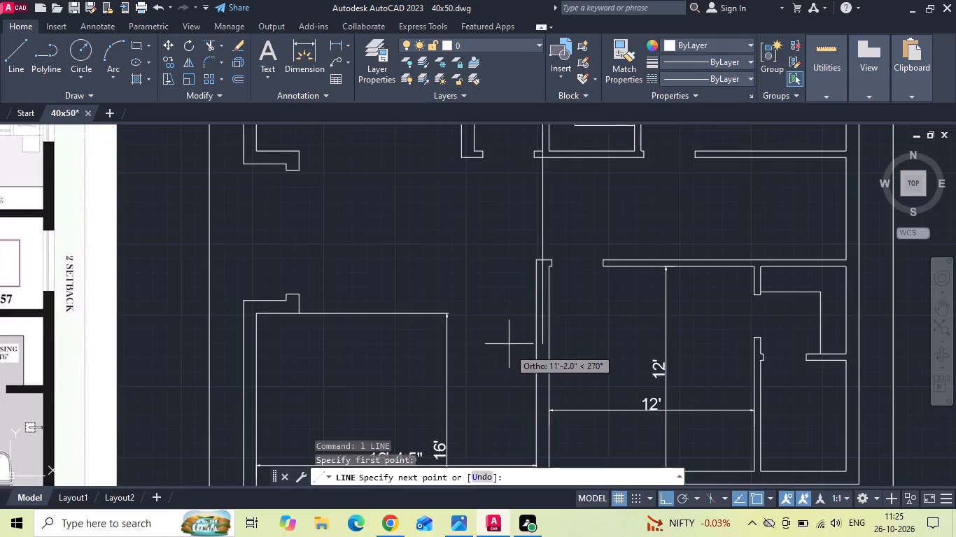
Move Bedroom 2's west wall lines and both jambs of its north door 4.5" east.
drag(506, 240, 557, 356)
click(566, 371)
scroll(568, 264, down, 1)
drag(557, 349, 553, 340)
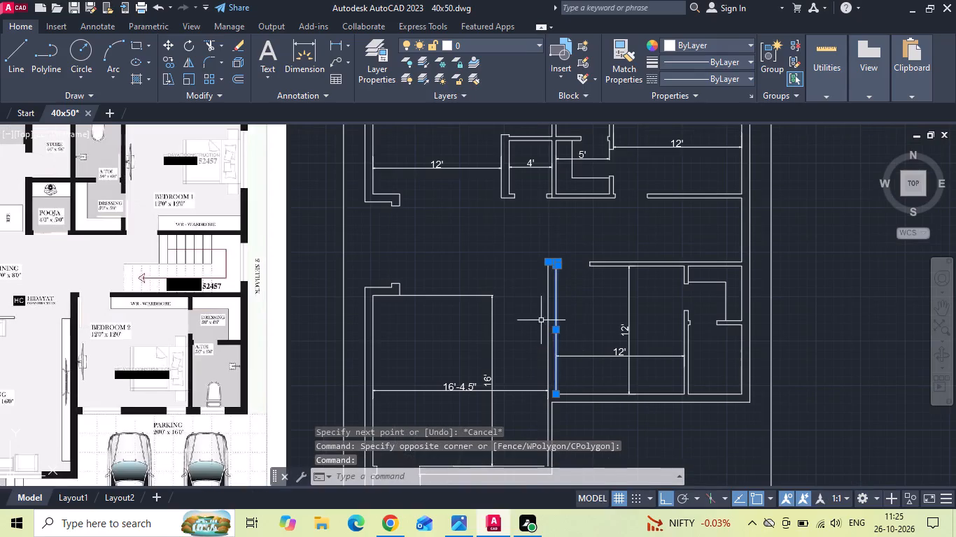
click(540, 320)
scroll(544, 312, up, 2)
click(544, 289)
click(554, 262)
click(516, 294)
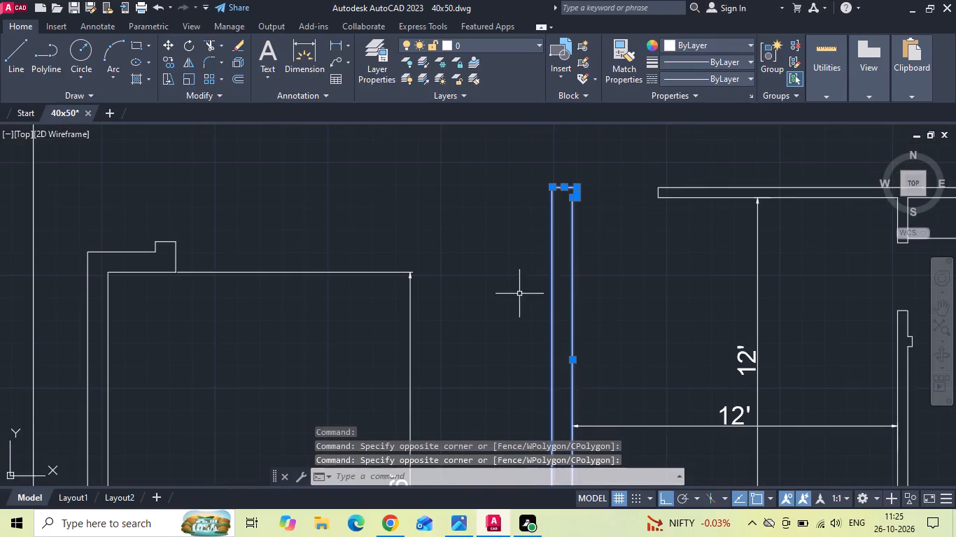
scroll(671, 196, up, 1)
click(667, 192)
click(618, 190)
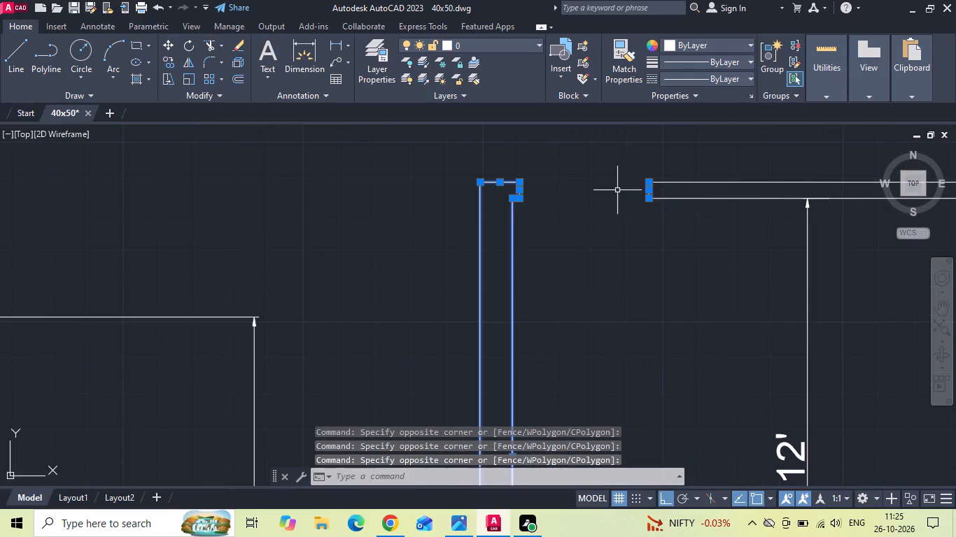
right_click(617, 190)
click(643, 270)
drag(597, 285, 633, 289)
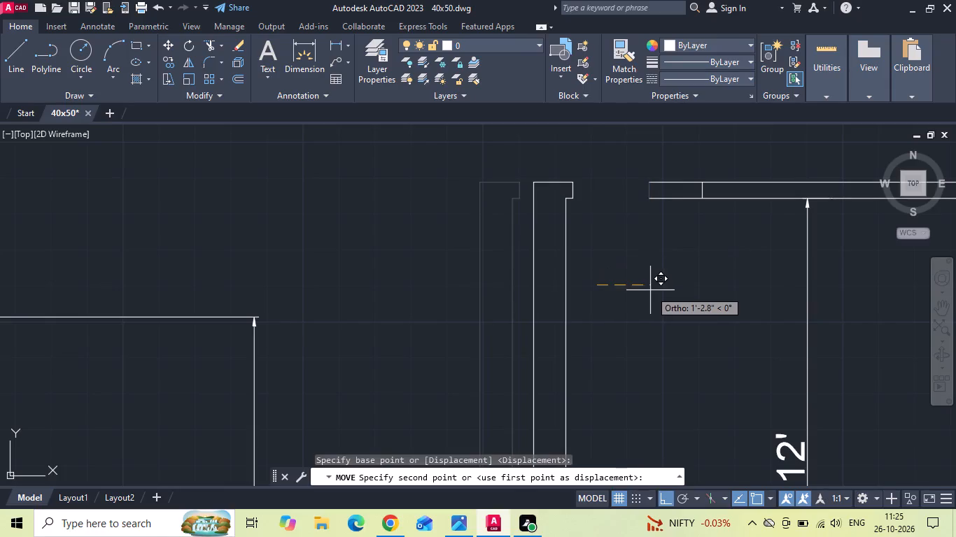
text(4.5)
key(Return)
scroll(446, 388, down, 2)
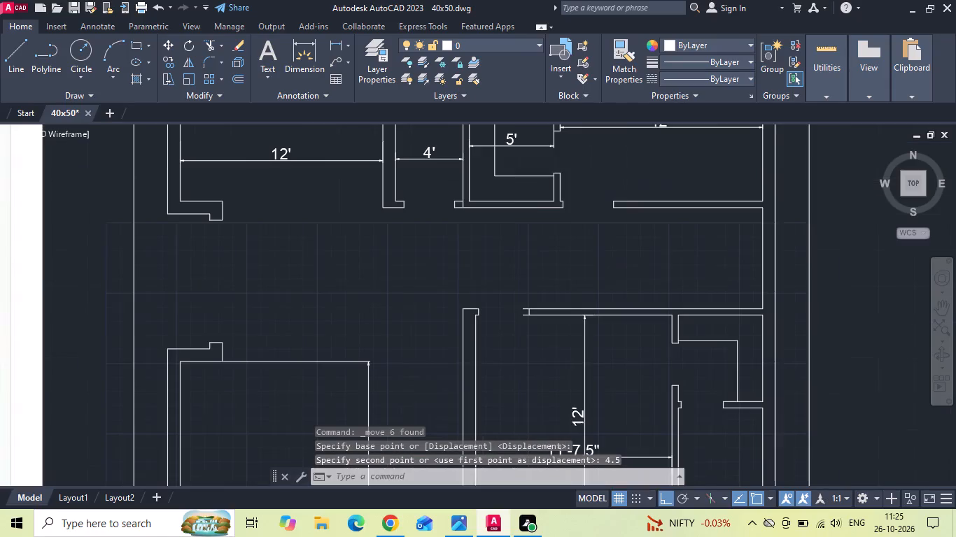
Recheck the alignment of Bedroom 2's west wall with a trial vertical line from the Bedroom 1 dressing's west wall.
key(l)
key(space)
scroll(454, 185, up, 2)
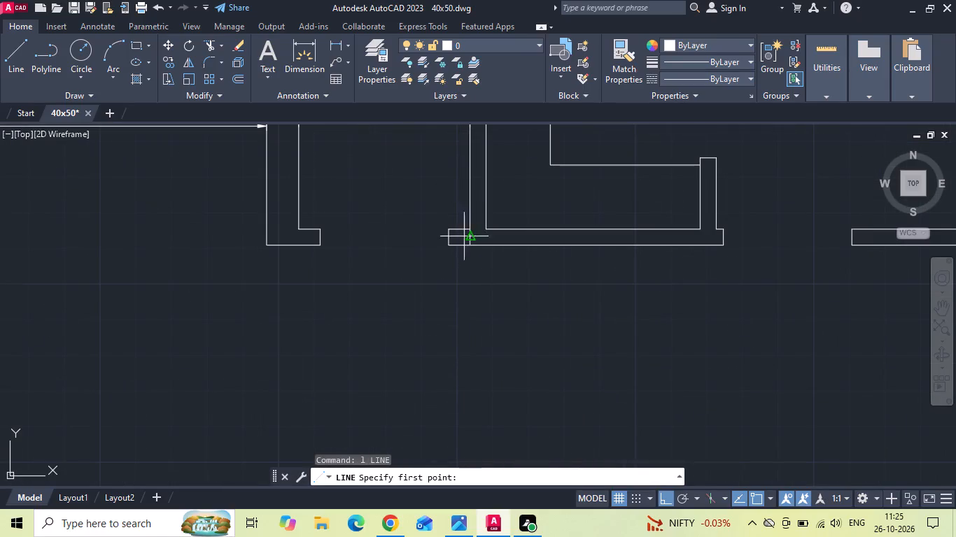
click(470, 241)
scroll(470, 241, down, 3)
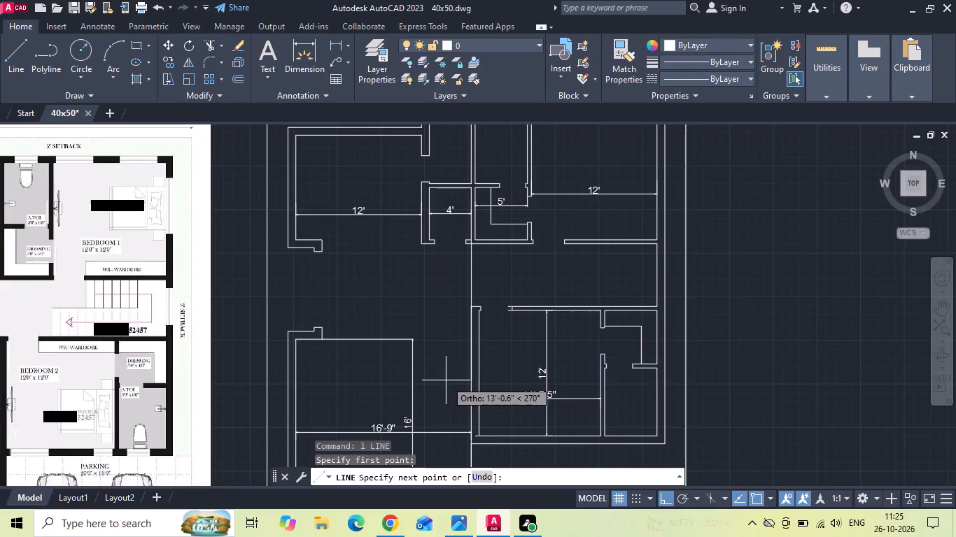
key(Escape)
Trim the wall line stubs projecting past the east jamb of Bedroom 2's north door.
key(t)
key(r)
key(space)
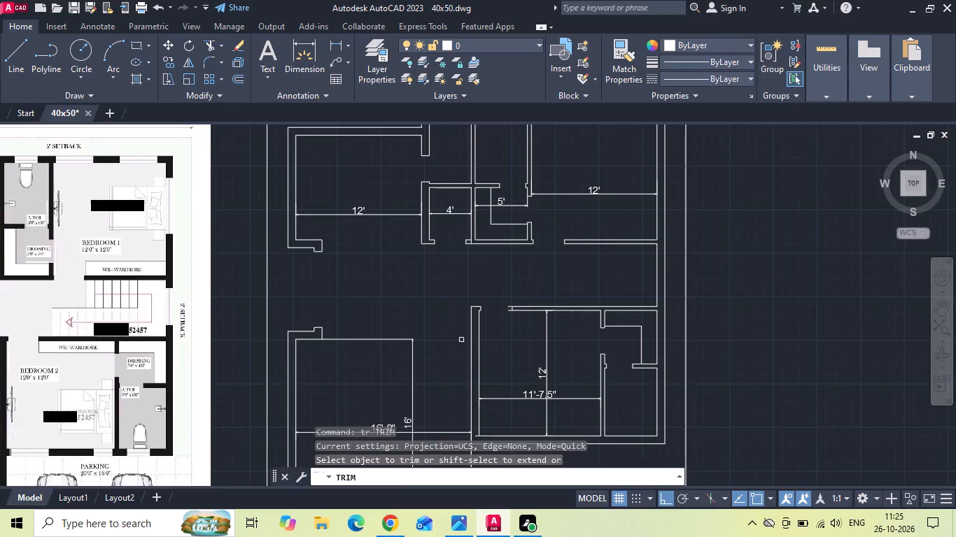
key(space)
scroll(474, 324, up, 3)
scroll(546, 283, up, 1)
drag(540, 269, 522, 375)
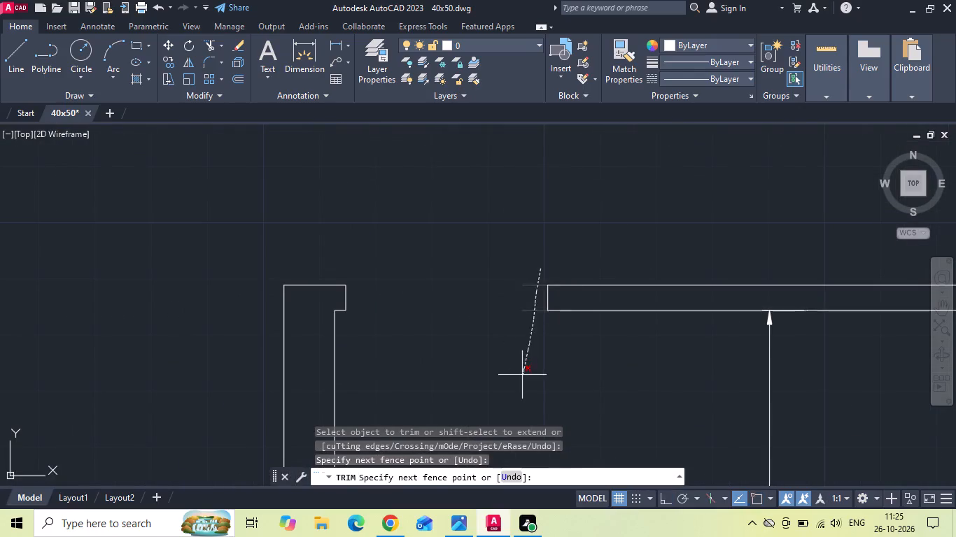
scroll(509, 267, down, 4)
key(Escape)
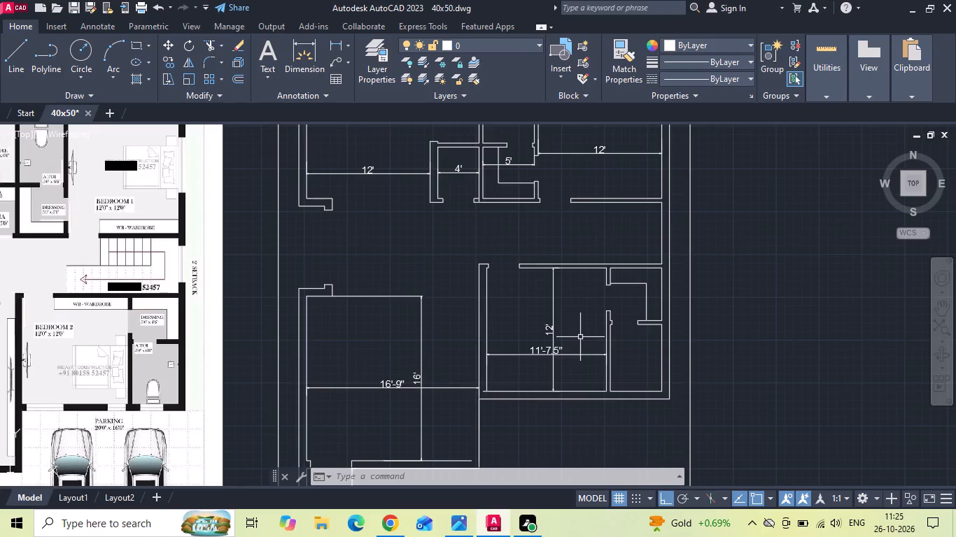
Measure the width of Bedroom 2's attached toilet with a trial linear dimension.
click(332, 42)
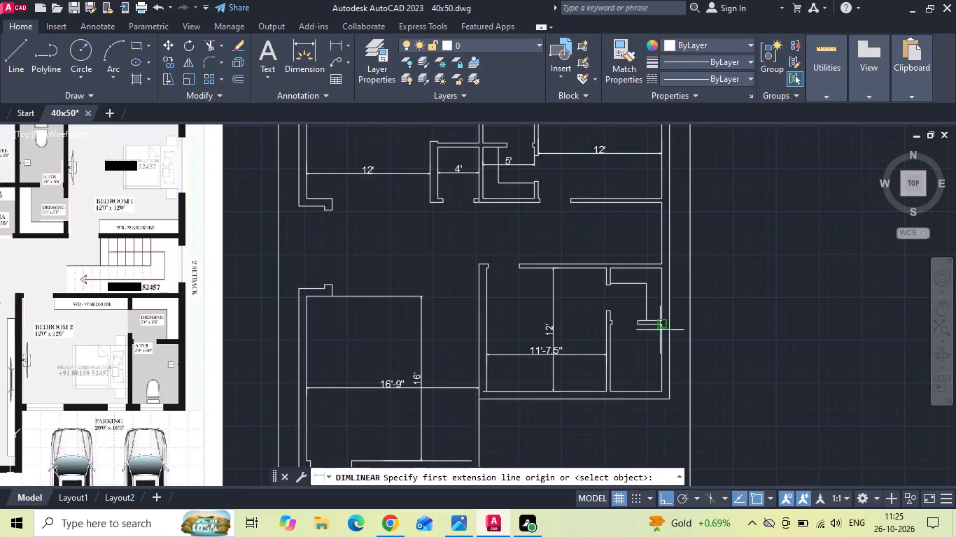
scroll(672, 337, up, 2)
click(643, 364)
click(507, 364)
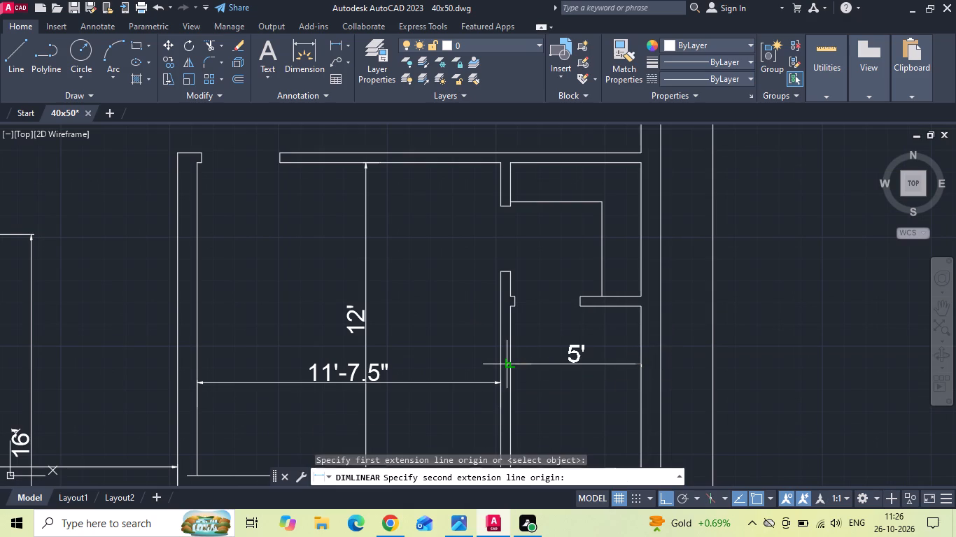
key(Escape)
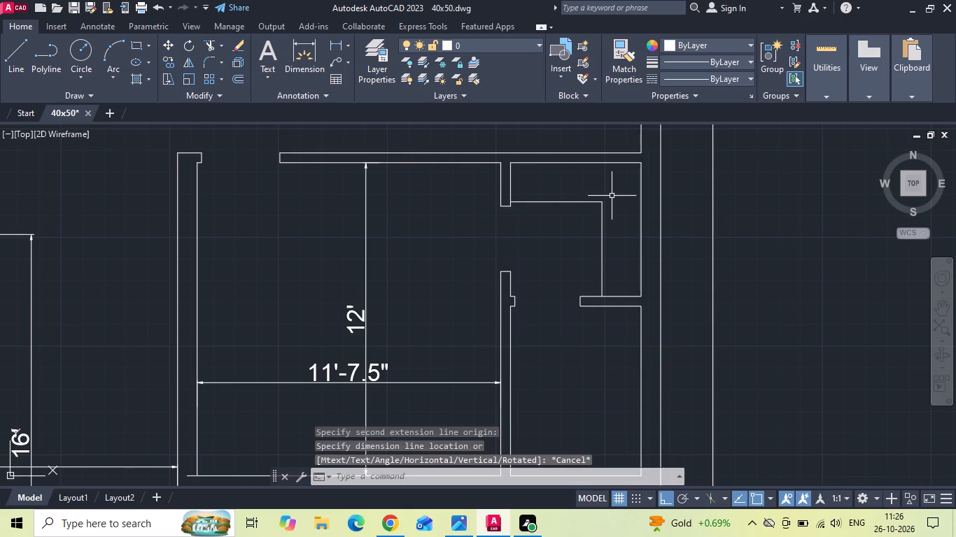
Move the partition walls of Bedroom 2's dressing and attached toilet 2.5" east.
click(612, 196)
click(484, 359)
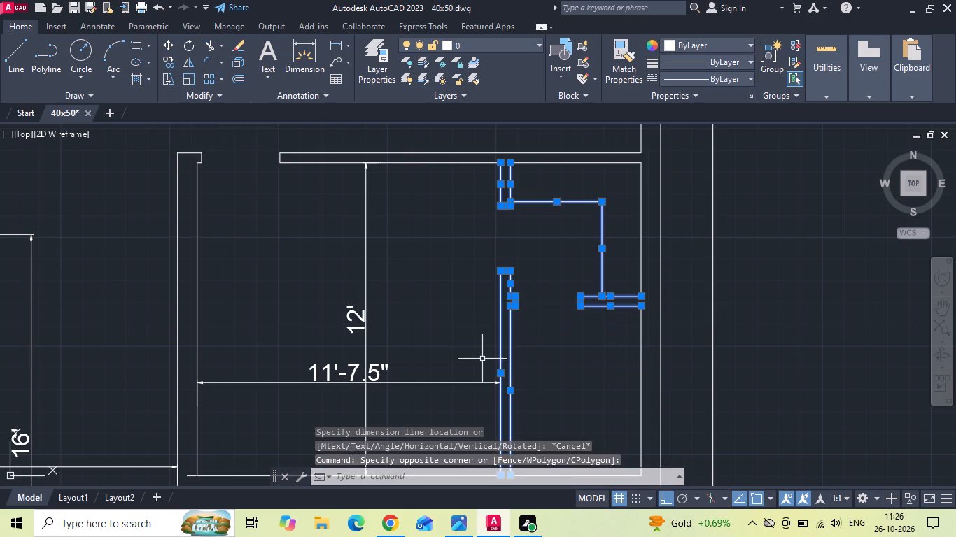
right_click(476, 310)
click(496, 279)
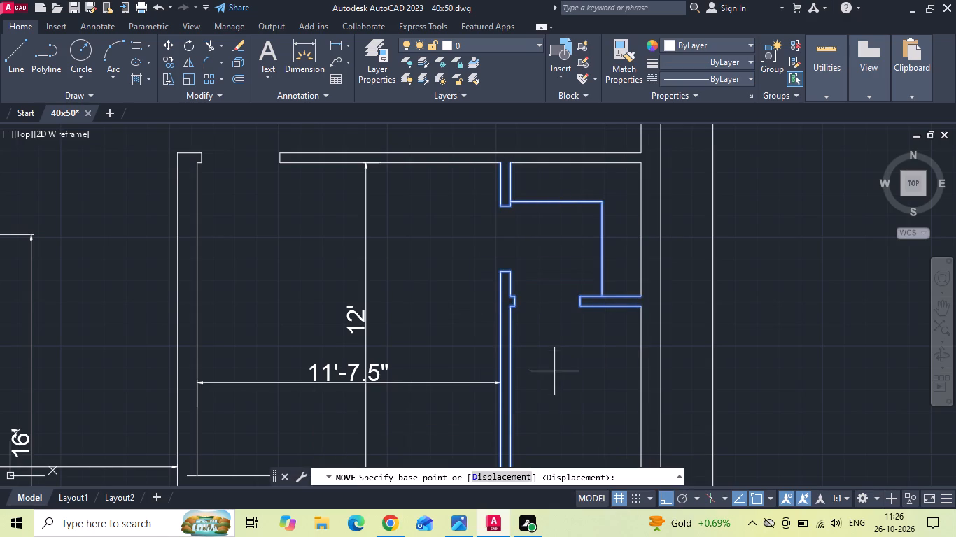
click(555, 381)
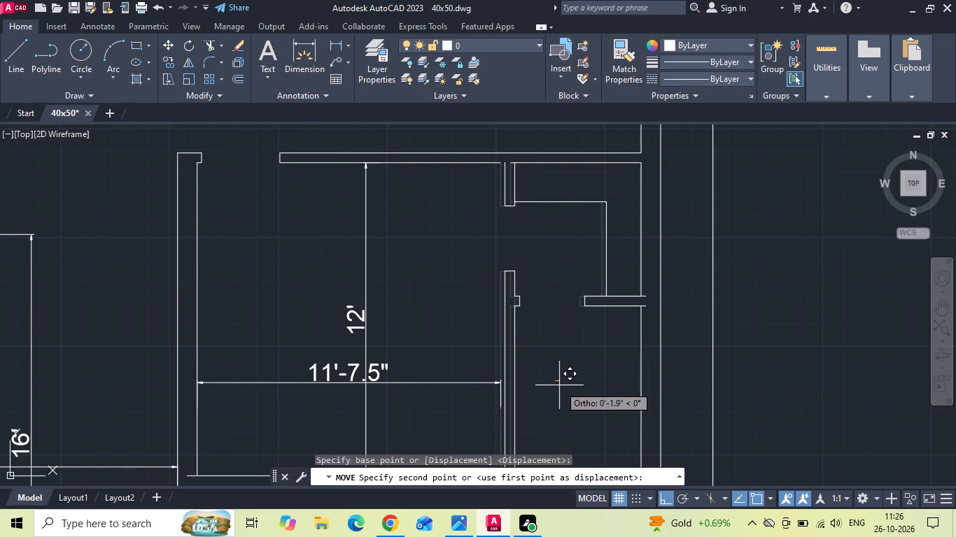
text(2.5)
key(Return)
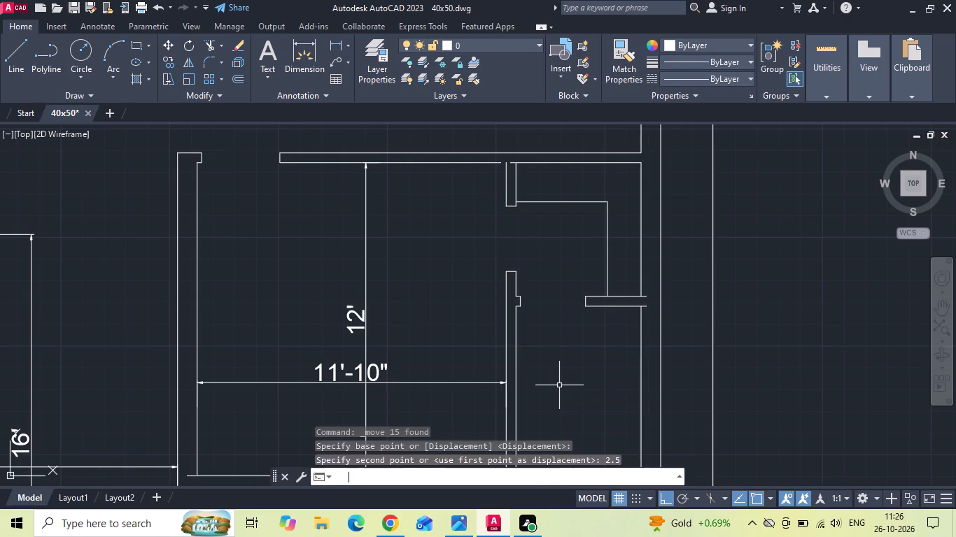
Measure the attached toilet's width again between the partition and the east wall.
click(337, 48)
click(520, 360)
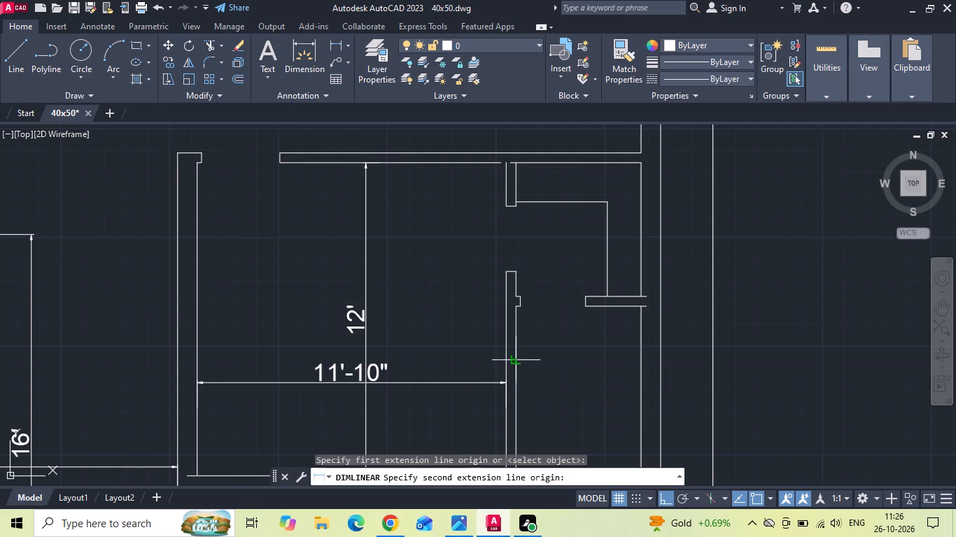
click(641, 357)
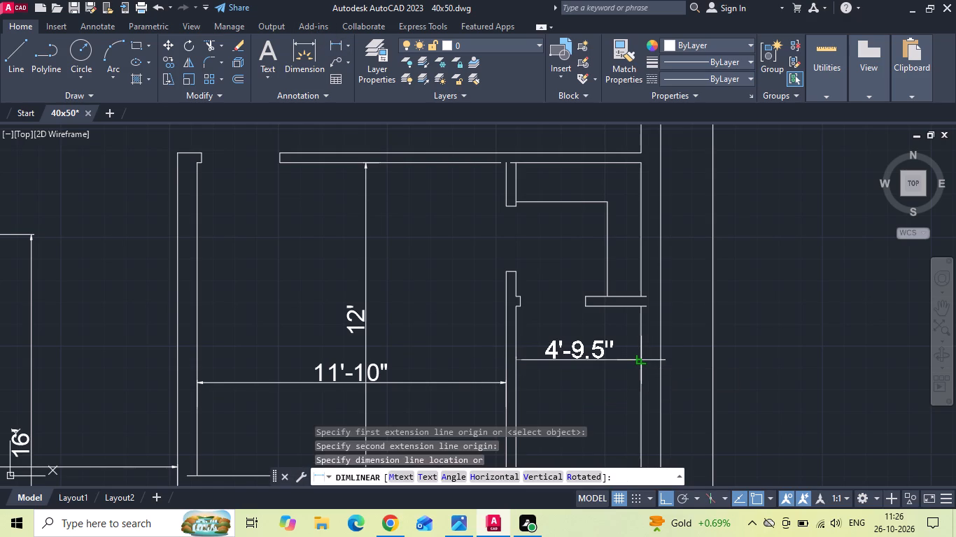
key(Escape)
Move the dressing and attached toilet partition walls a further 2" east to make Bedroom 2 12' wide.
drag(617, 176, 610, 194)
click(464, 337)
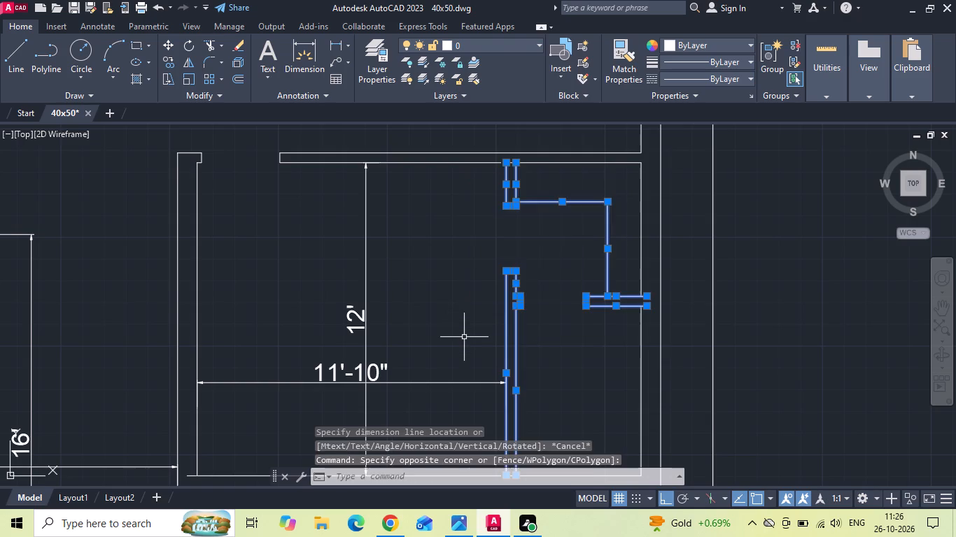
right_click(464, 337)
click(482, 101)
middle_drag(532, 349, 534, 333)
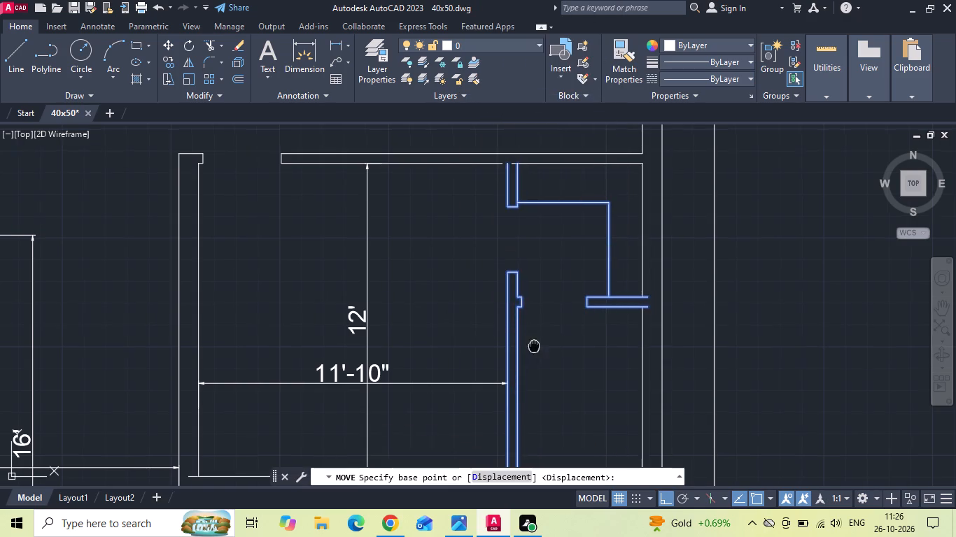
middle_drag(534, 333, 534, 296)
drag(547, 328, 560, 332)
key(2)
key(Return)
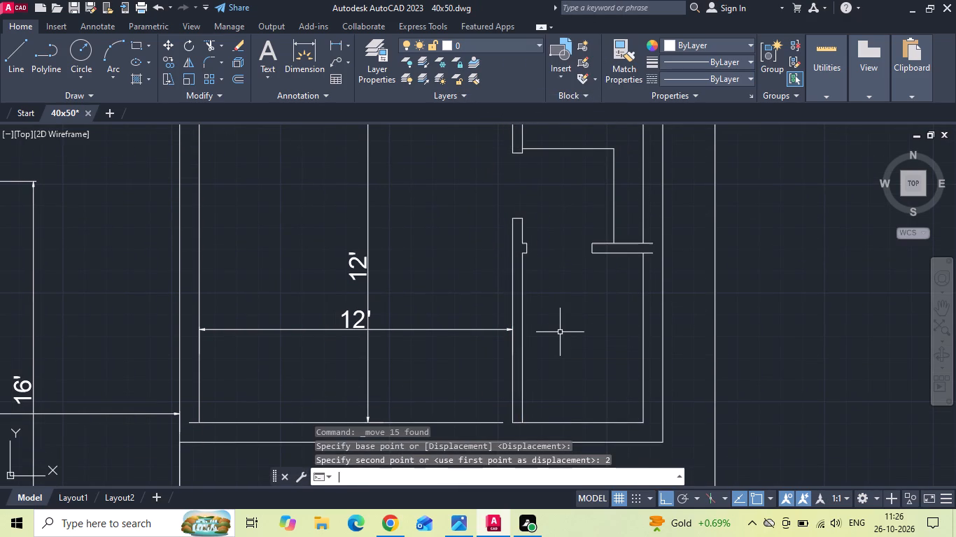
Fillet the partition's south end with zero radius to close Bedroom 2's southeast corner and the toilet's southwest corner.
key(f)
key(space)
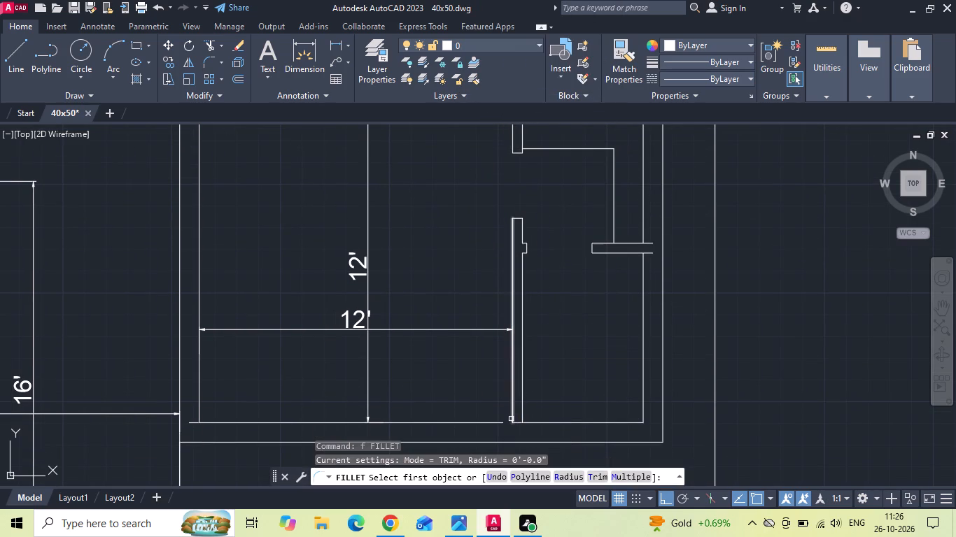
click(511, 420)
click(483, 423)
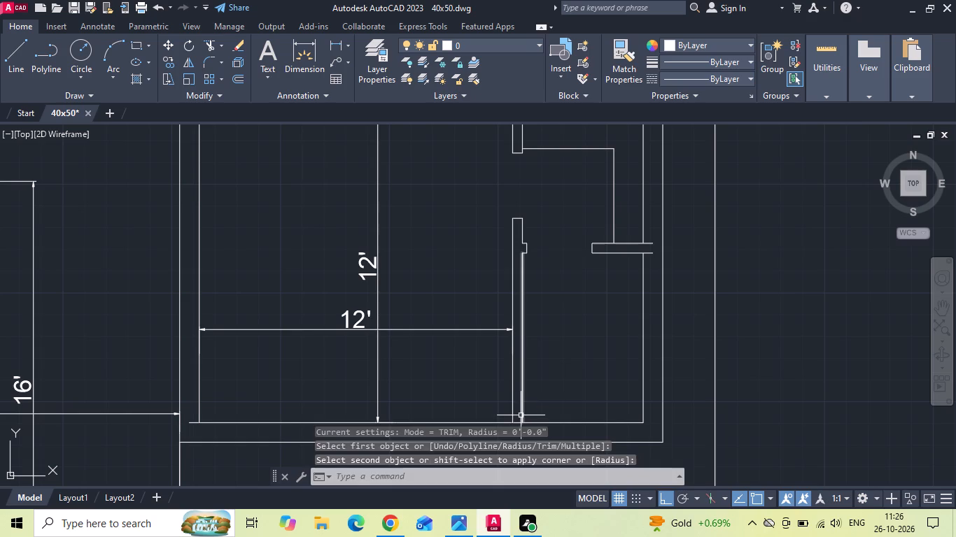
key(space)
click(521, 412)
click(534, 422)
Fillet both lines of the dressing–toilet divider to the inner east wall line with zero radius.
key(space)
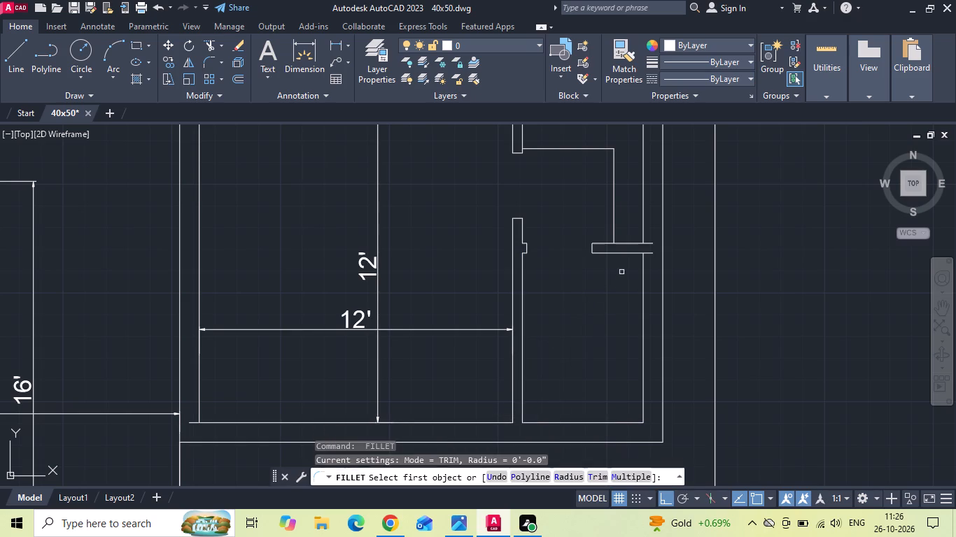
click(632, 252)
click(643, 273)
middle_drag(628, 273, 629, 352)
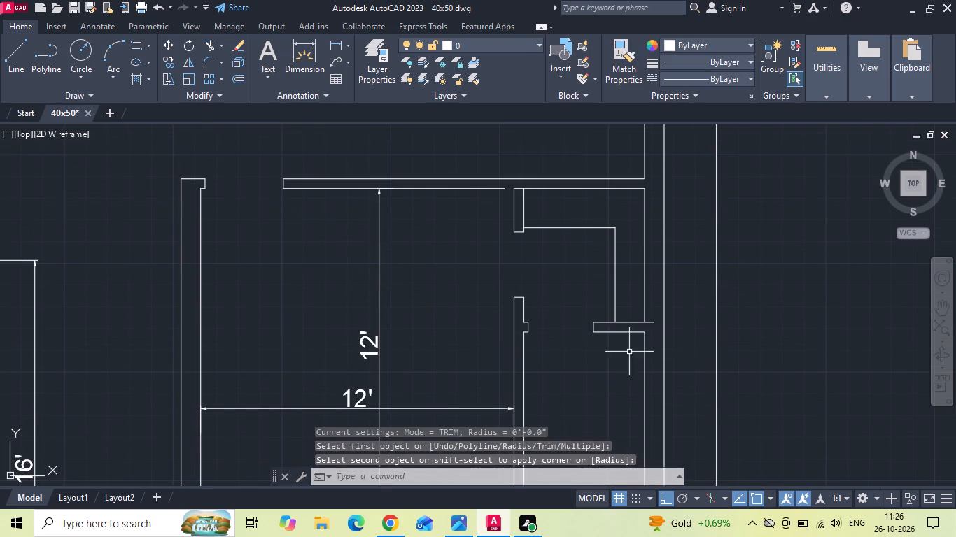
key(space)
click(637, 323)
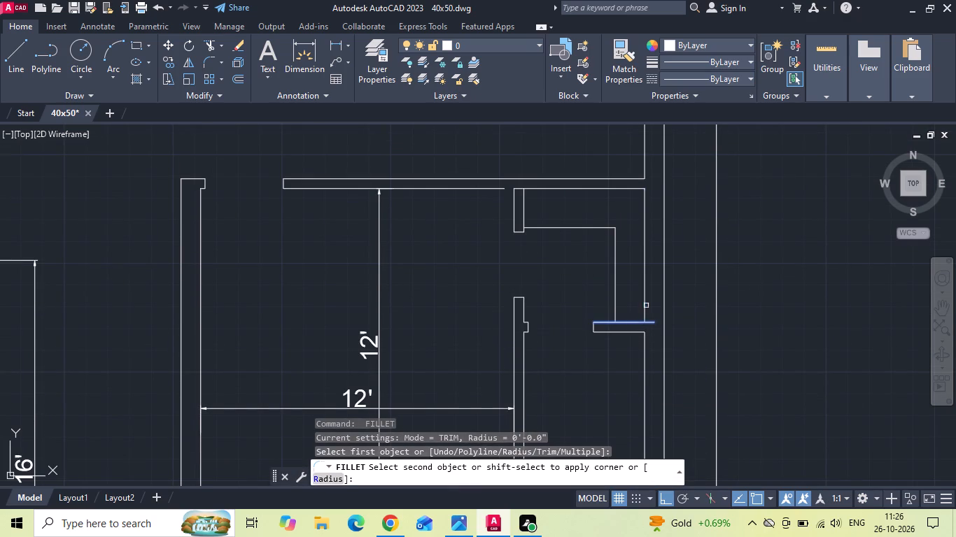
click(645, 300)
Fillet the partition's north end with zero radius at the dressing's northwest corner and Bedroom 2's northeast corner.
key(space)
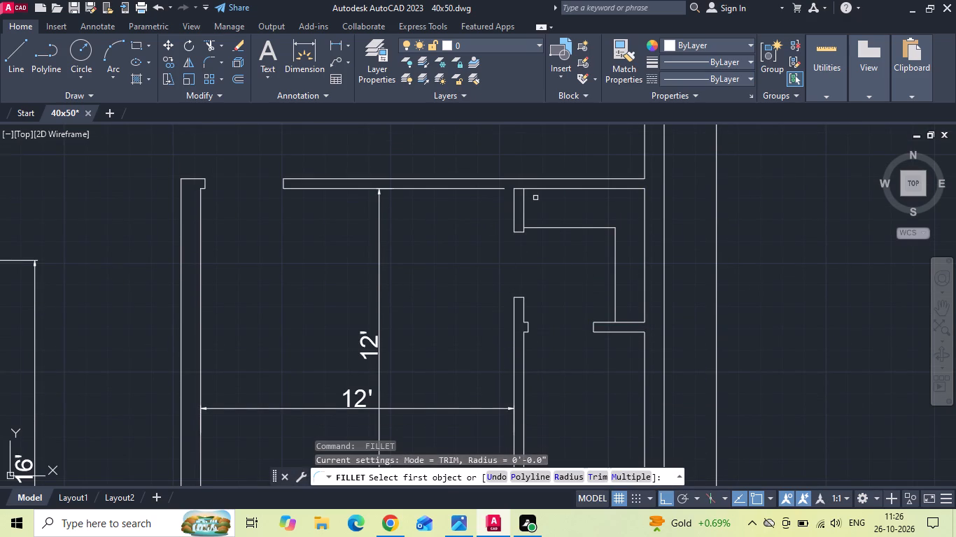
click(523, 206)
click(536, 188)
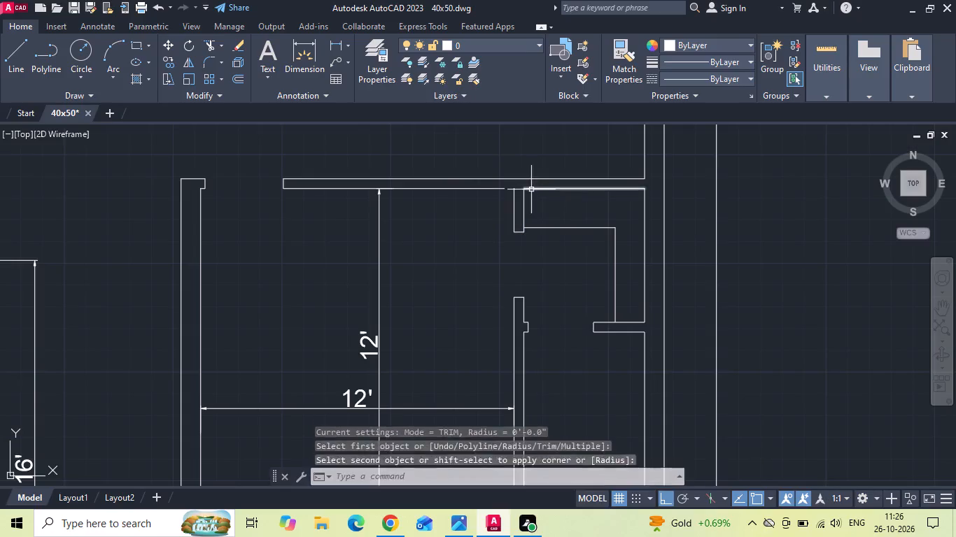
key(space)
click(488, 190)
click(513, 203)
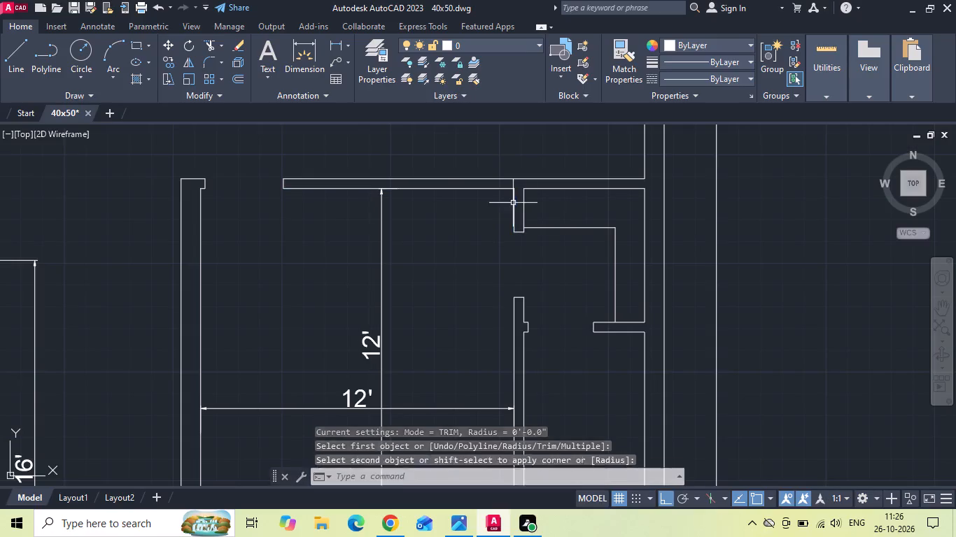
Delete the overlapping line segment on the living room's east wall, south of Bedroom 2's south wall.
scroll(745, 321, down, 2)
scroll(545, 276, down, 1)
scroll(546, 375, up, 1)
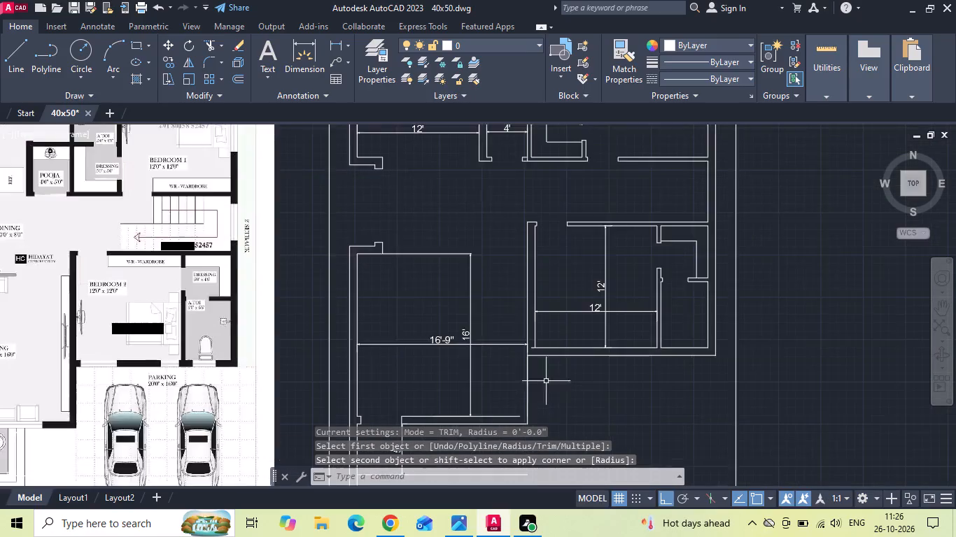
scroll(542, 399, up, 2)
middle_drag(547, 295, 551, 231)
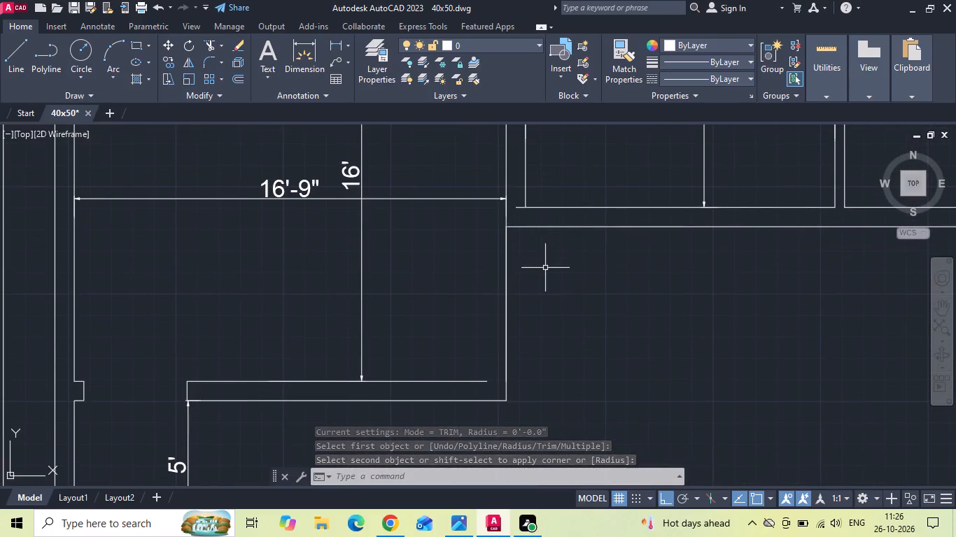
click(506, 318)
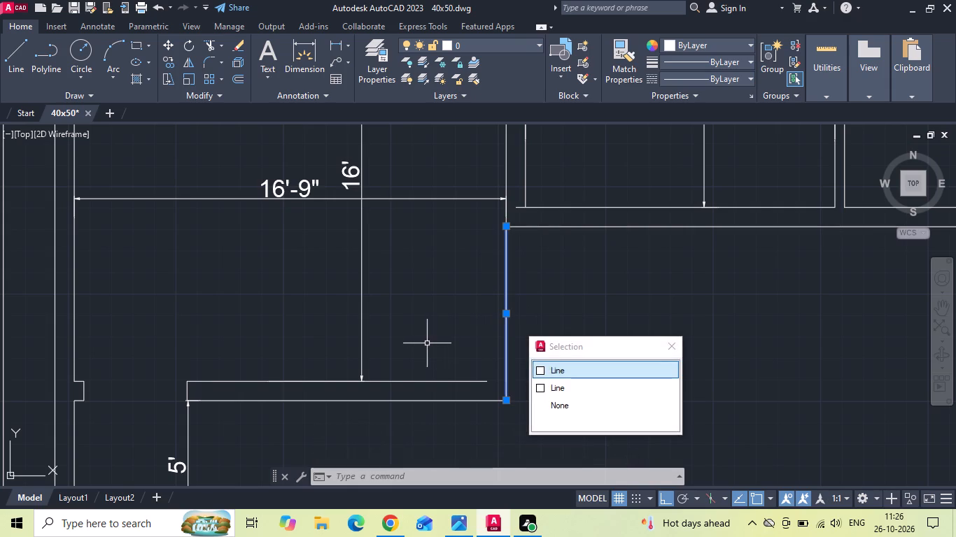
key(Delete)
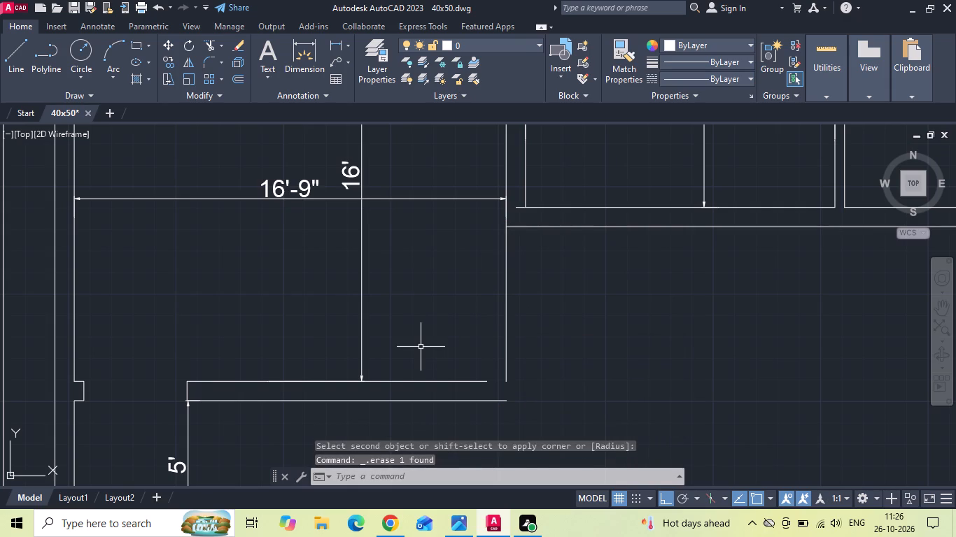
Fillet the inner and outer wall lines with zero radius to close the living room's southeast corner.
text(f)
key(space)
click(469, 382)
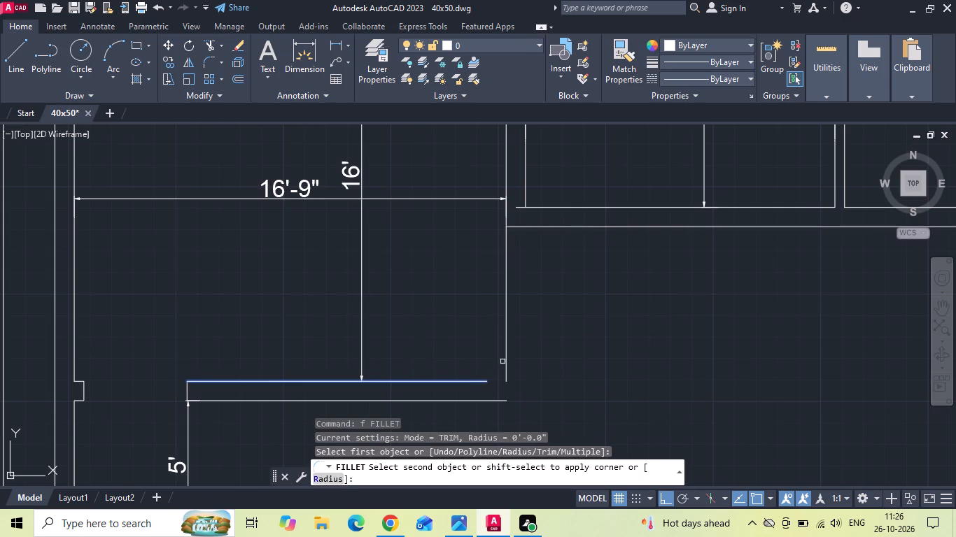
click(505, 359)
key(space)
click(528, 197)
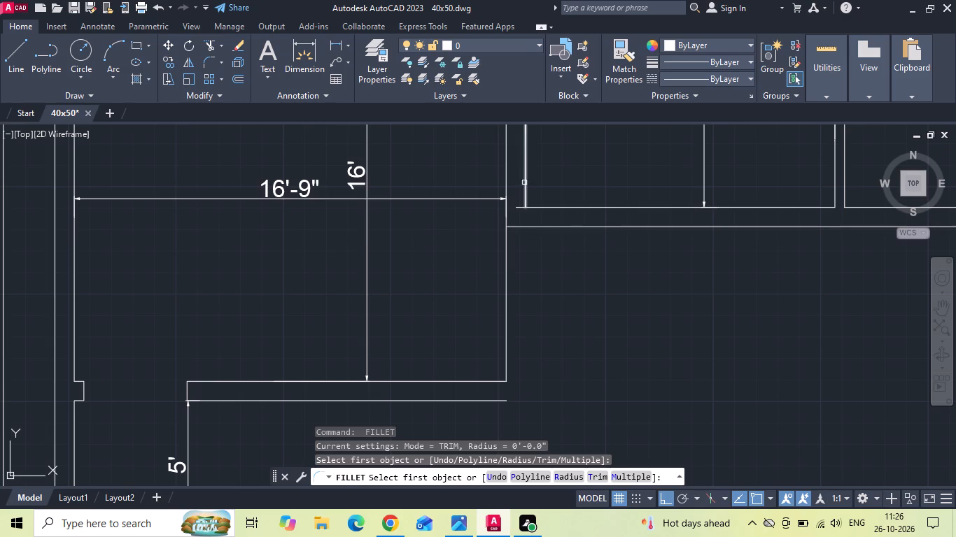
click(526, 181)
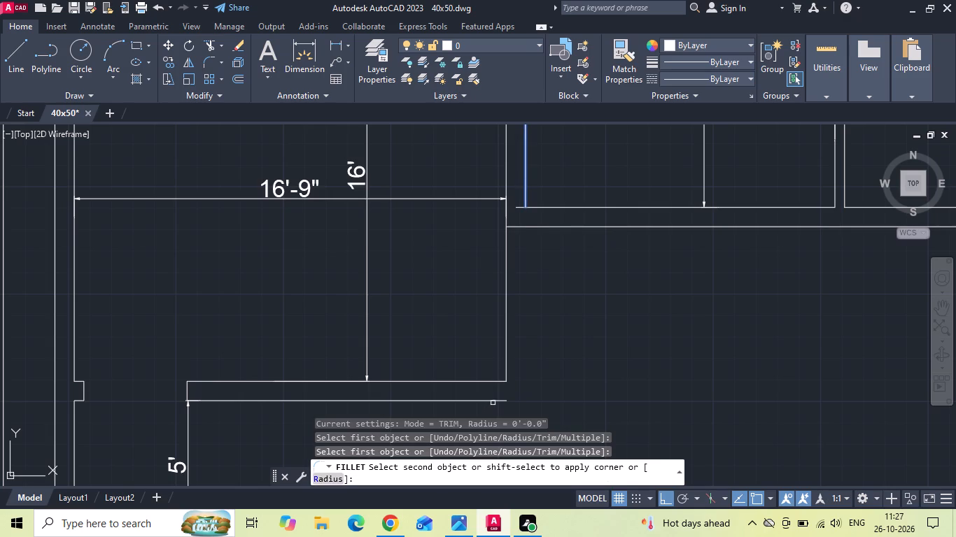
click(493, 401)
key(Escape)
Trim the overlapping line ends where Bedroom 2's south wall meets the living room's east wall to open the wall junction.
key(t)
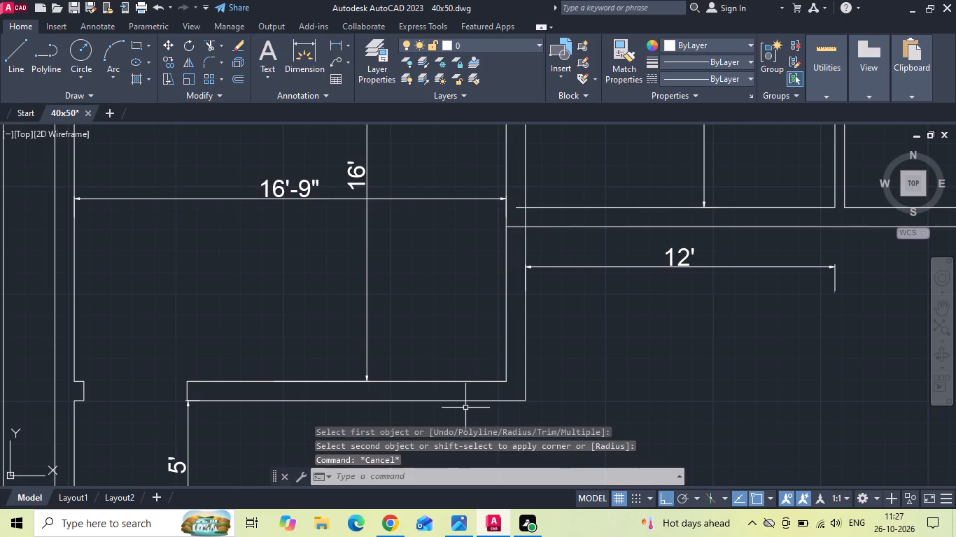
key(r)
key(space)
click(524, 194)
key(ctrl+z)
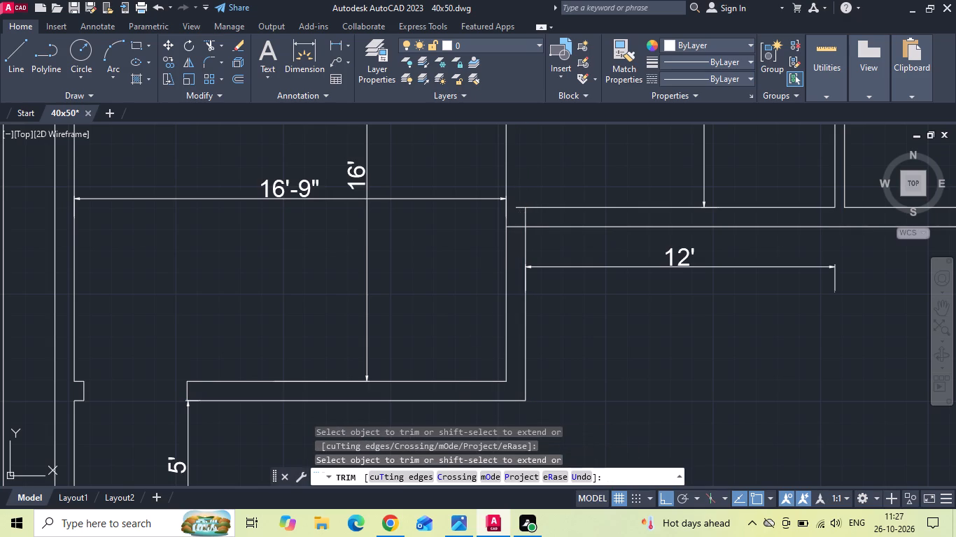
click(517, 205)
click(516, 231)
click(523, 223)
key(Escape)
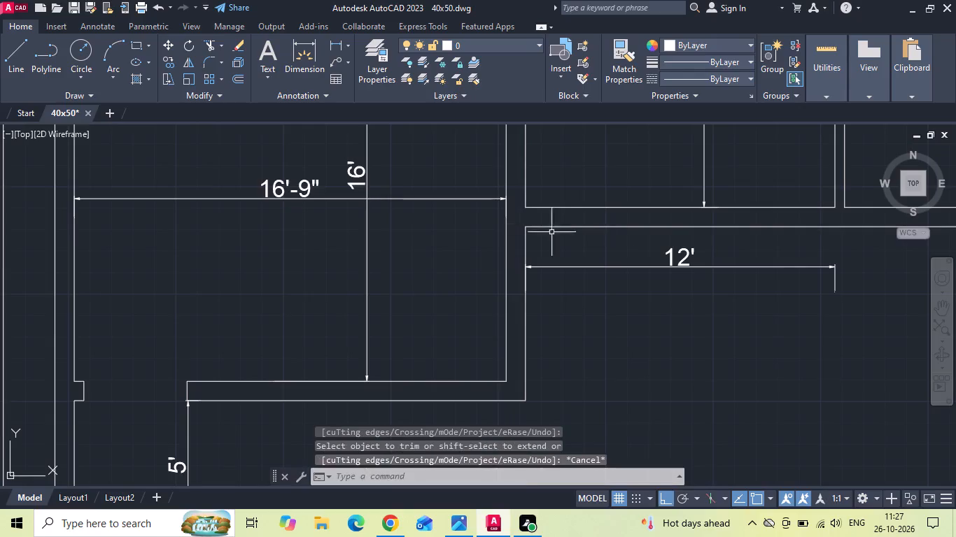
Delete the 12' dimension south of Bedroom 2 and the living room's 16'-9" and 16' dimensions.
drag(610, 250, 606, 288)
click(601, 310)
key(Delete)
drag(486, 251, 380, 218)
click(270, 193)
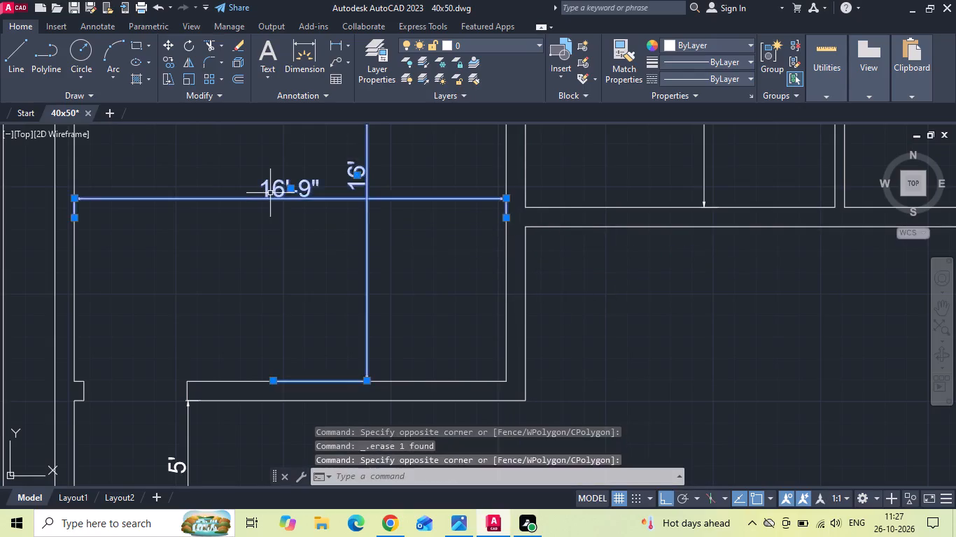
key(Delete)
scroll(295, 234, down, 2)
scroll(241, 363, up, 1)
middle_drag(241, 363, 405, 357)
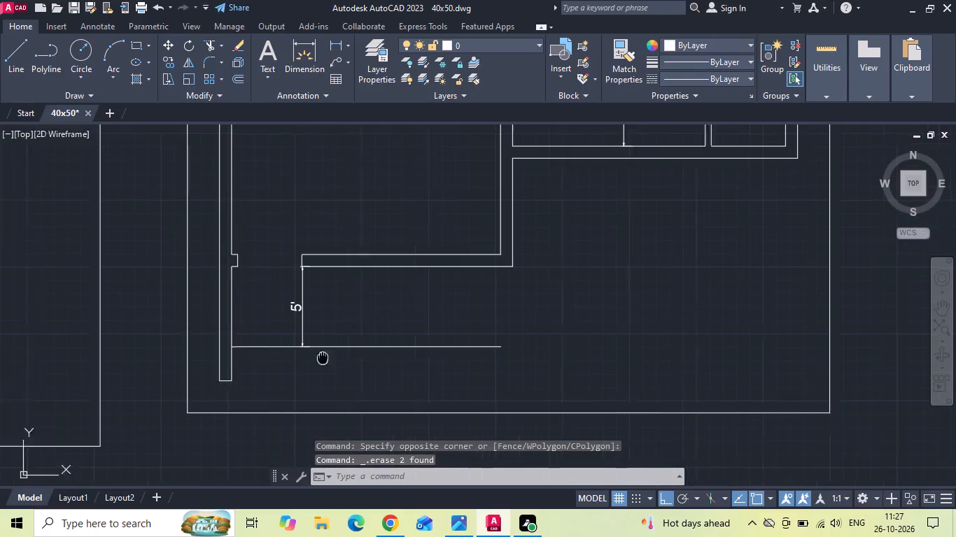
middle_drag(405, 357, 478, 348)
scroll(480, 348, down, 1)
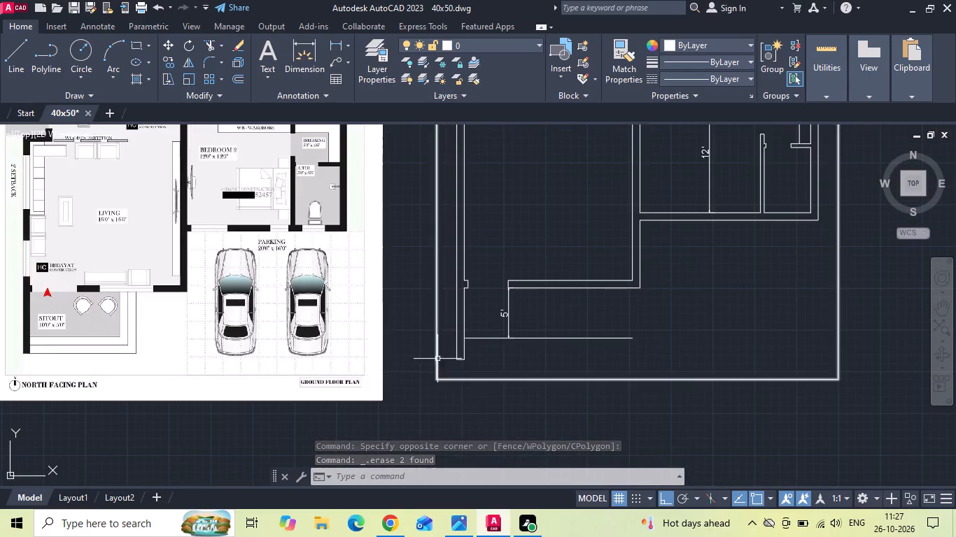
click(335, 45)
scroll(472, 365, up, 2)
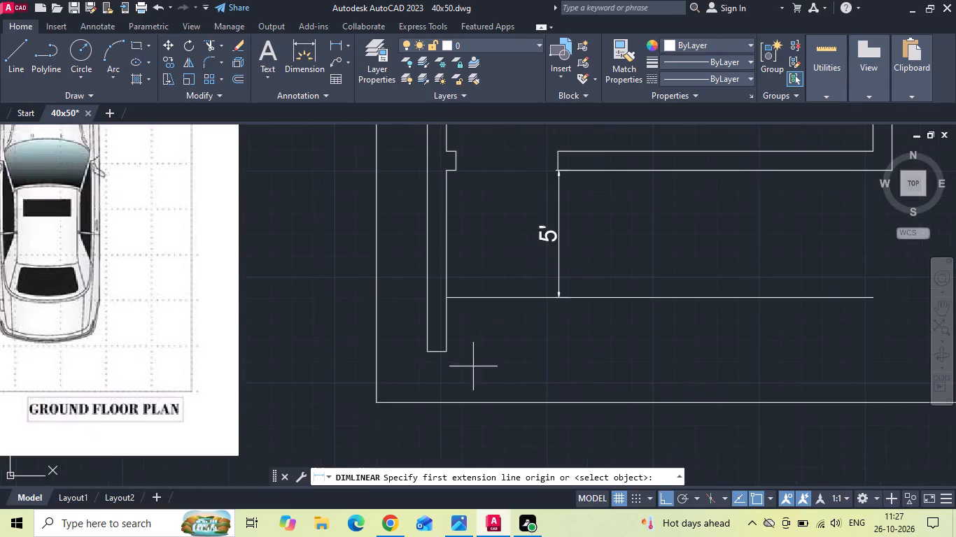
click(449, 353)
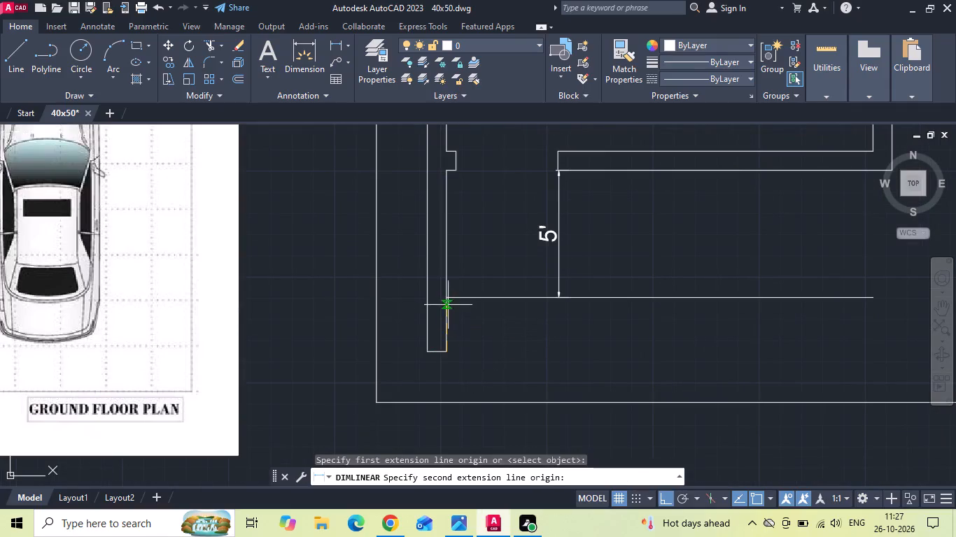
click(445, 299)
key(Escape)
Offset the sitout's south edge line 1' south twice to create two parallel step lines.
text(o)
key(space)
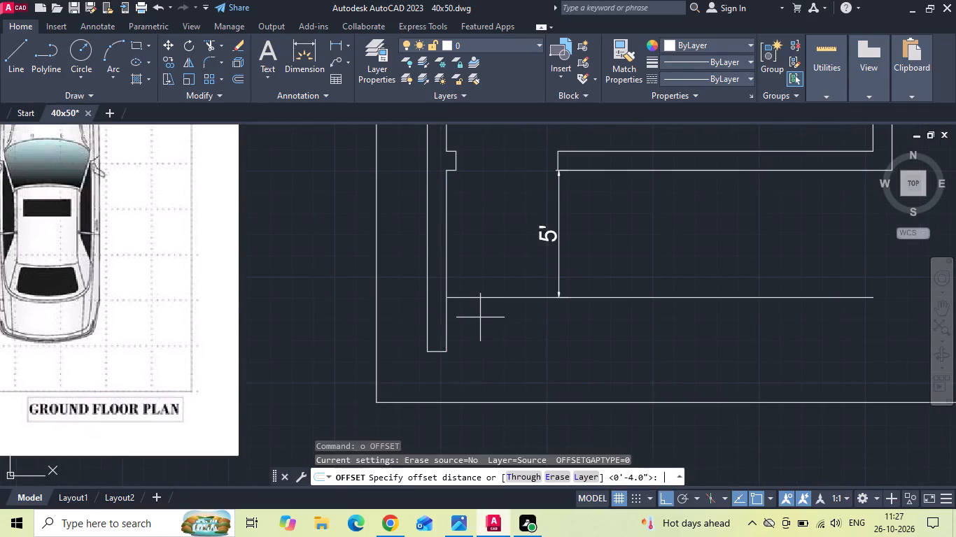
text(1')
key(Return)
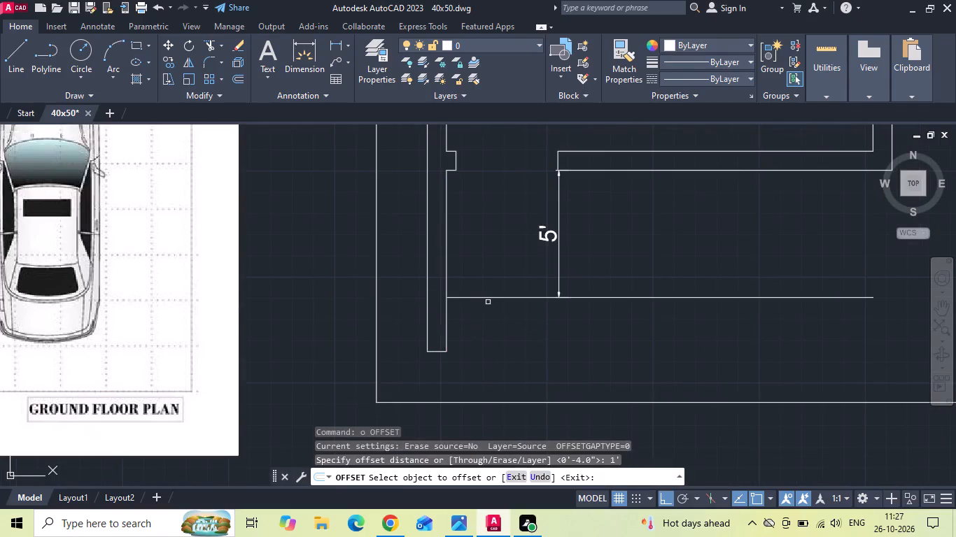
drag(488, 295, 489, 303)
click(489, 306)
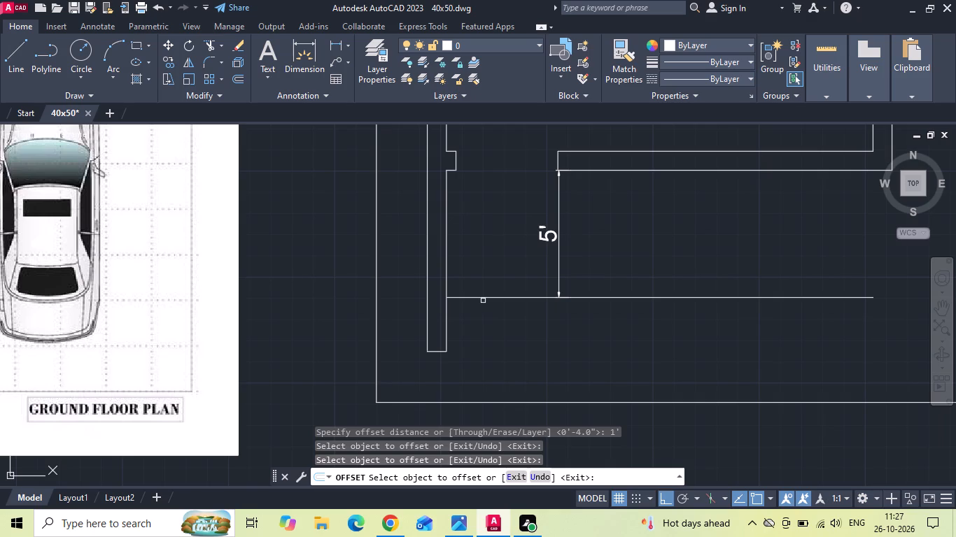
drag(483, 299, 483, 306)
click(482, 329)
click(483, 323)
click(486, 345)
key(Escape)
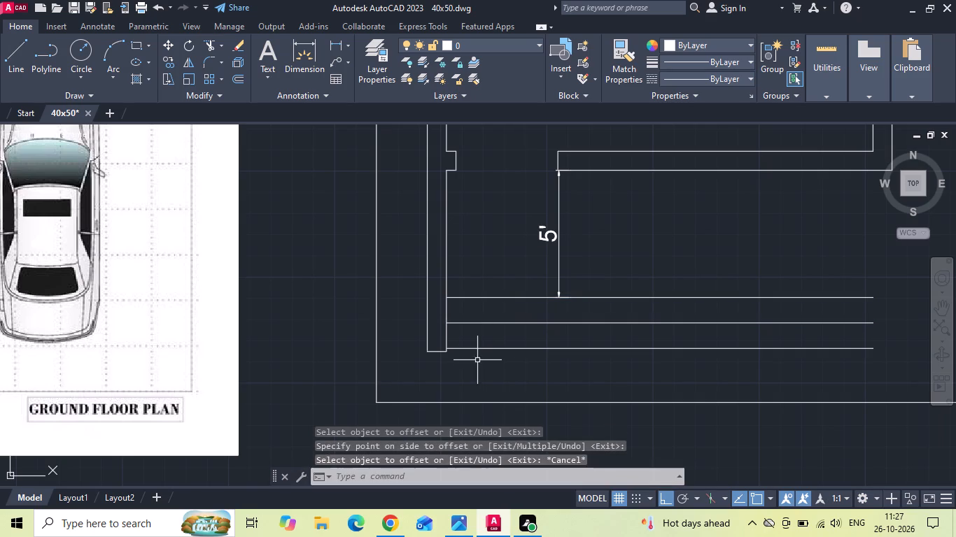
Extend the southernmost step line west across the sitout's west wall to the wall's outer face.
text(ex)
key(space)
scroll(456, 364, up, 2)
drag(455, 361, 464, 311)
key(Escape)
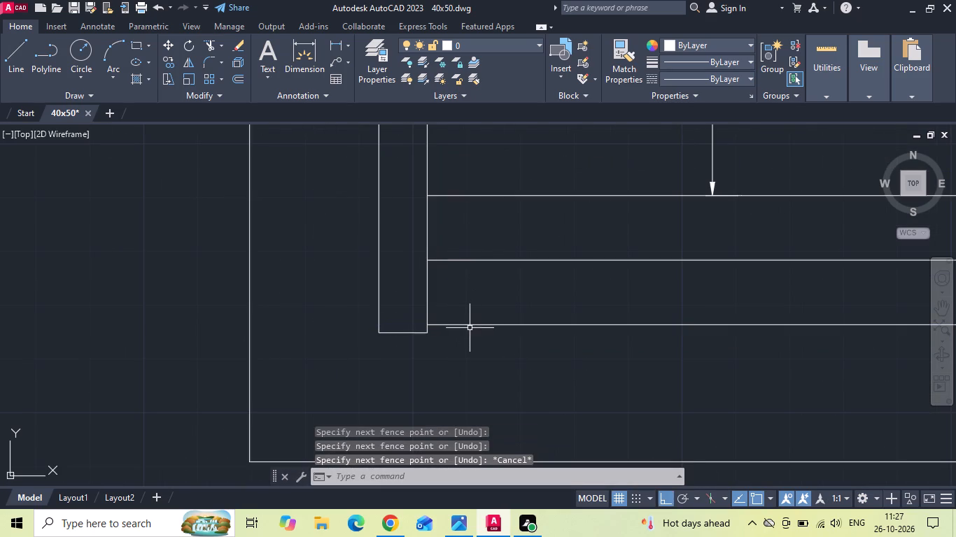
text(ex)
key(space)
drag(457, 346, 463, 299)
key(Escape)
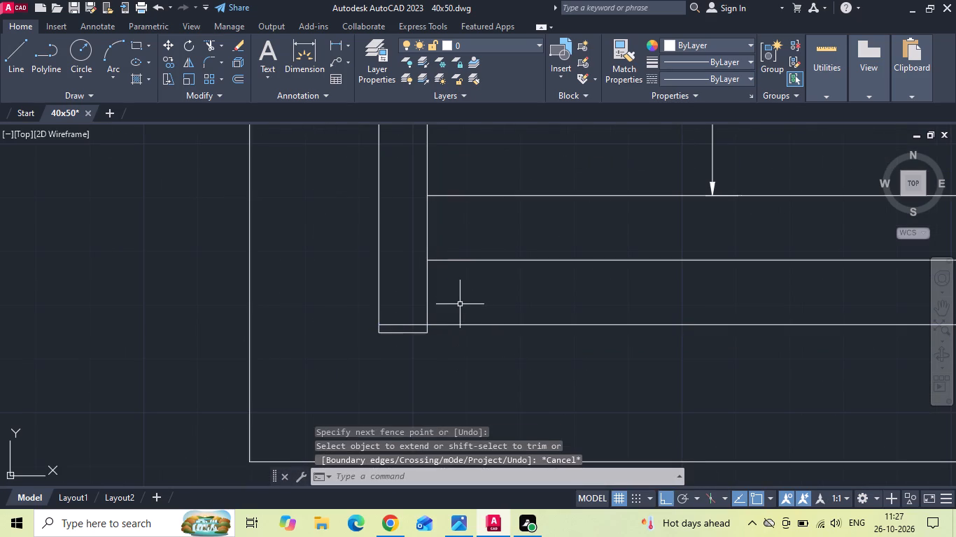
Trim off the end of the sitout's west wall that projects south of the southernmost step line.
text(tr)
key(space)
scroll(434, 336, up, 2)
click(432, 320)
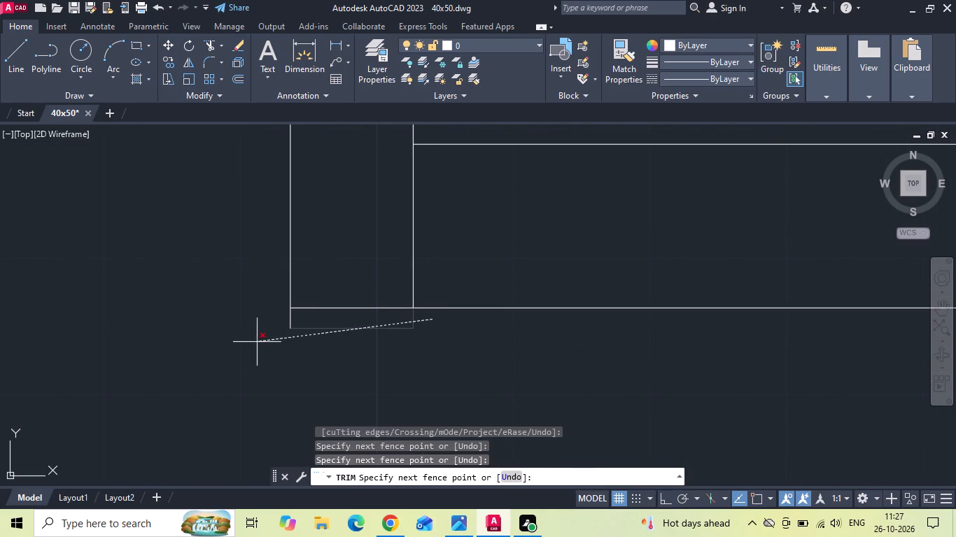
click(252, 321)
click(284, 323)
click(344, 346)
scroll(338, 348, down, 3)
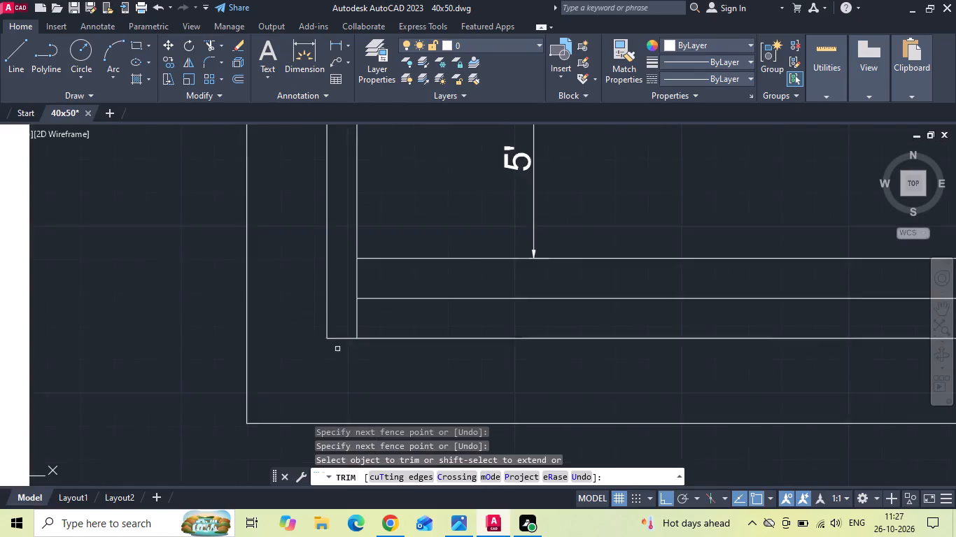
scroll(337, 349, down, 2)
scroll(495, 352, down, 1)
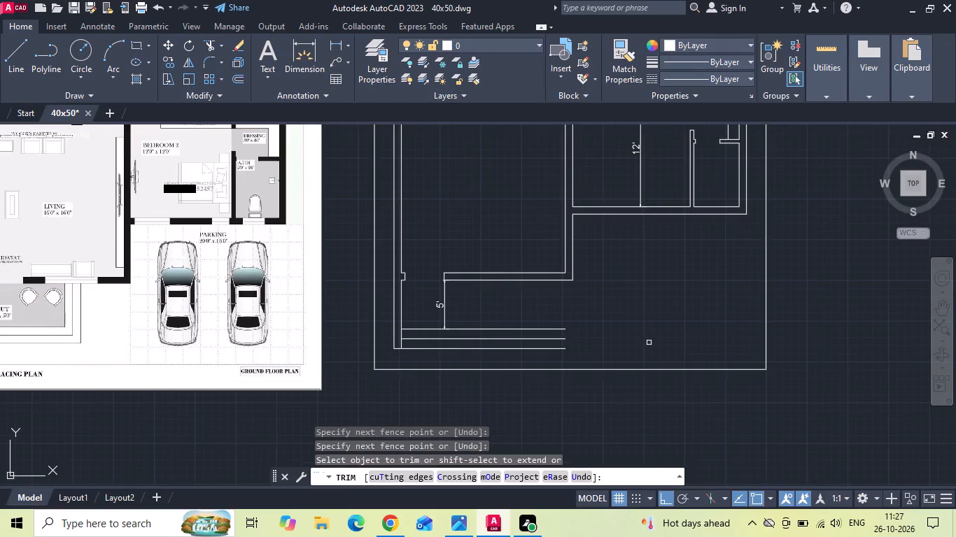
key(Escape)
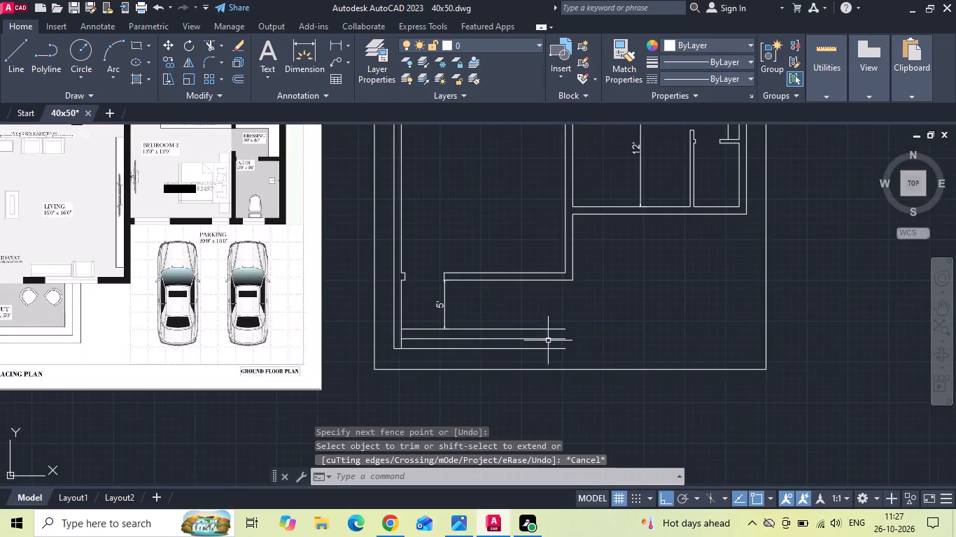
Offset the end line of the living room's south wall at the entrance opening 6' east.
middle_drag(520, 342, 639, 319)
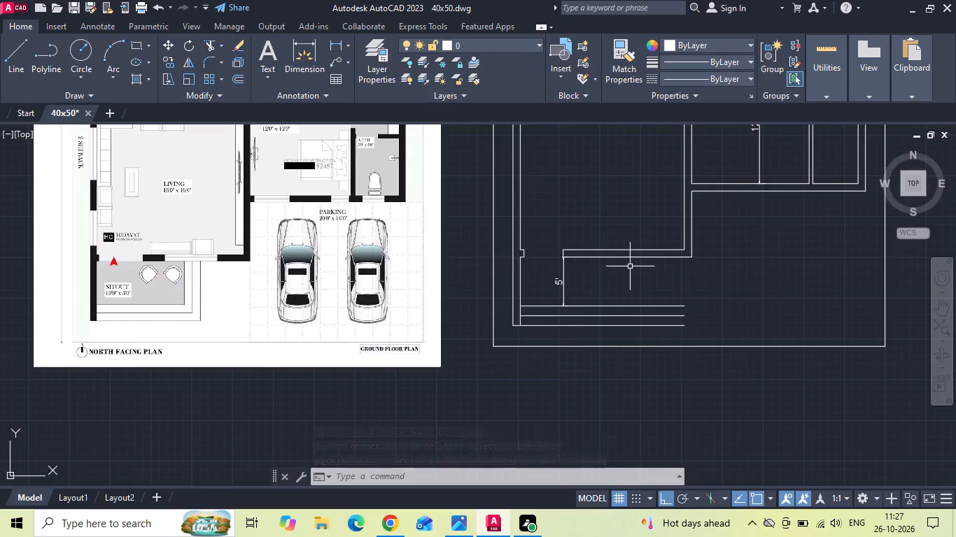
text(o)
key(space)
text(6')
key(Return)
scroll(554, 245, up, 2)
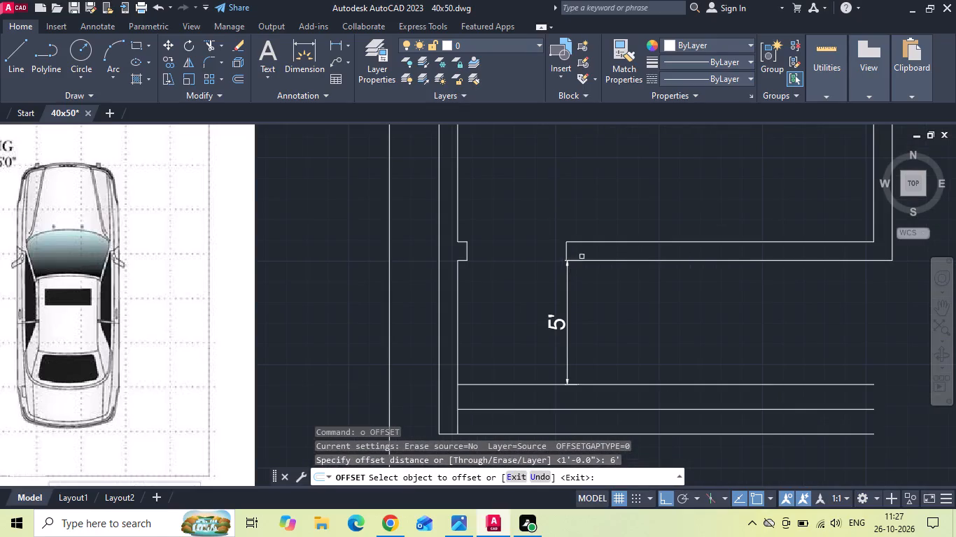
drag(568, 252, 589, 260)
click(709, 298)
scroll(708, 314, down, 1)
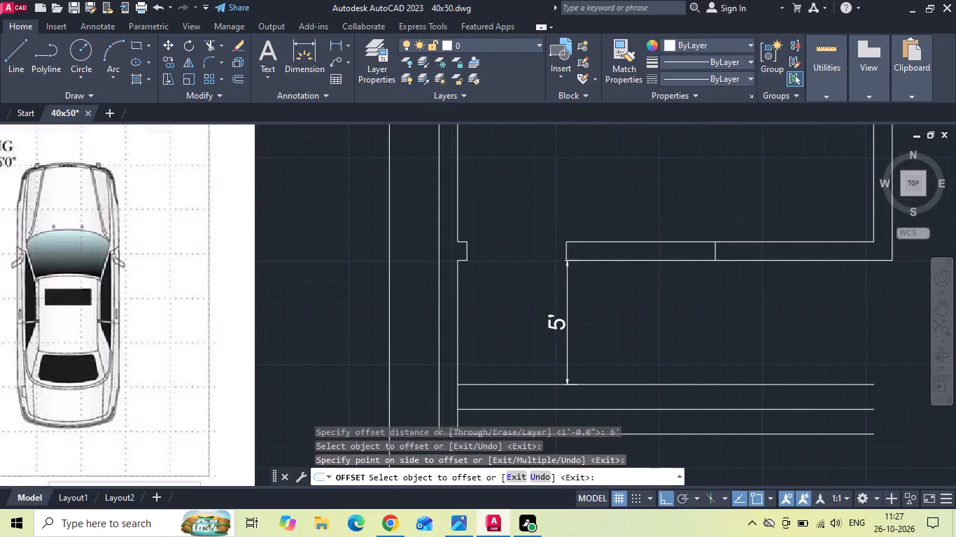
key(Escape)
Extend the offset line south through the sitout's south edge to the middle step line.
scroll(709, 315, down, 1)
text(ex)
key(space)
scroll(708, 303, up, 1)
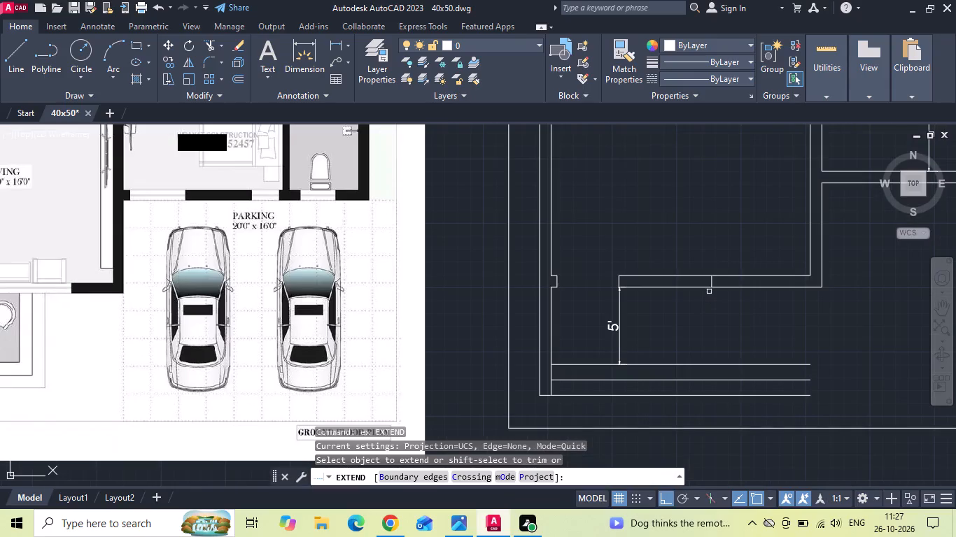
click(711, 282)
click(710, 315)
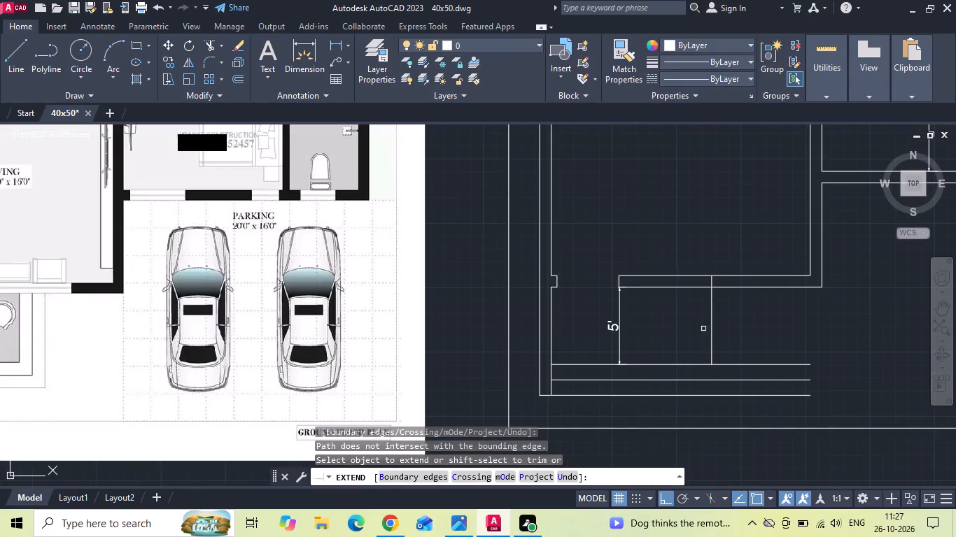
drag(710, 338, 724, 343)
key(Escape)
Offset the extended sitout line 1' east to add a parallel step line.
text(o)
key(space)
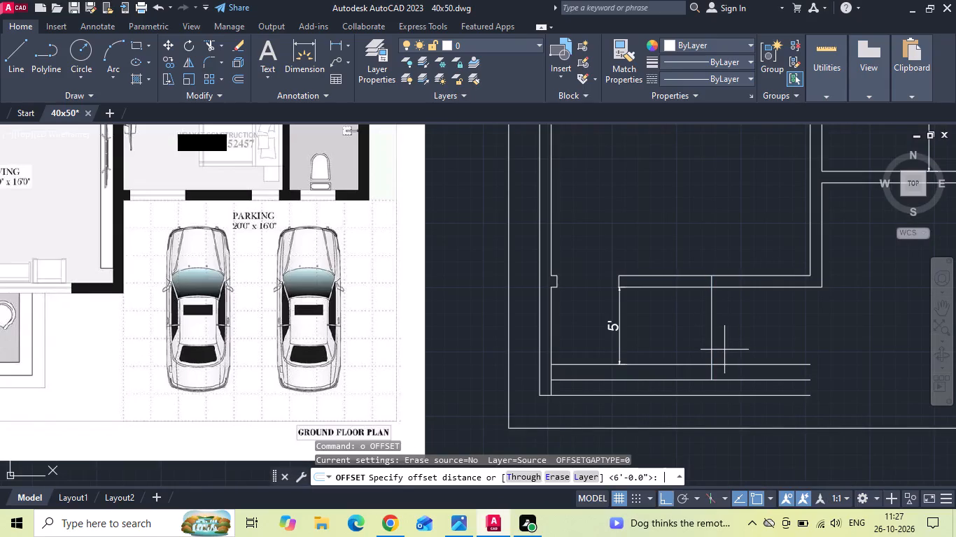
text(1')
key(Return)
drag(713, 346, 810, 325)
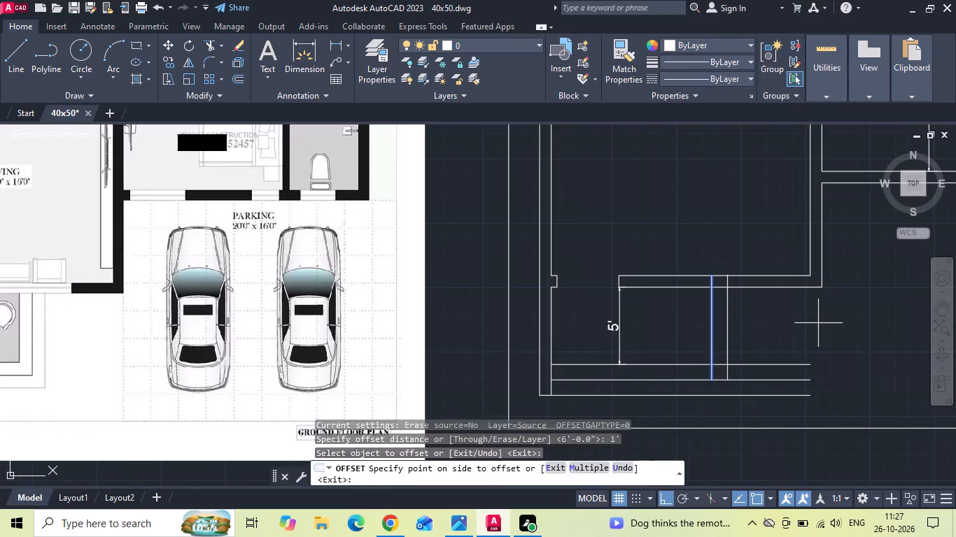
click(818, 323)
key(Escape)
Extend the new parallel line south to the southernmost step line.
key(e)
key(x)
key(space)
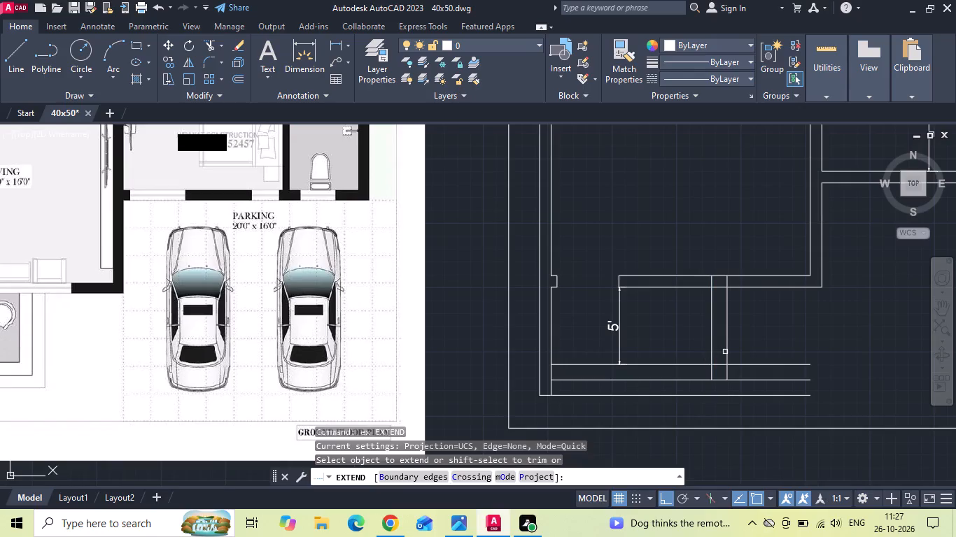
click(726, 358)
key(Escape)
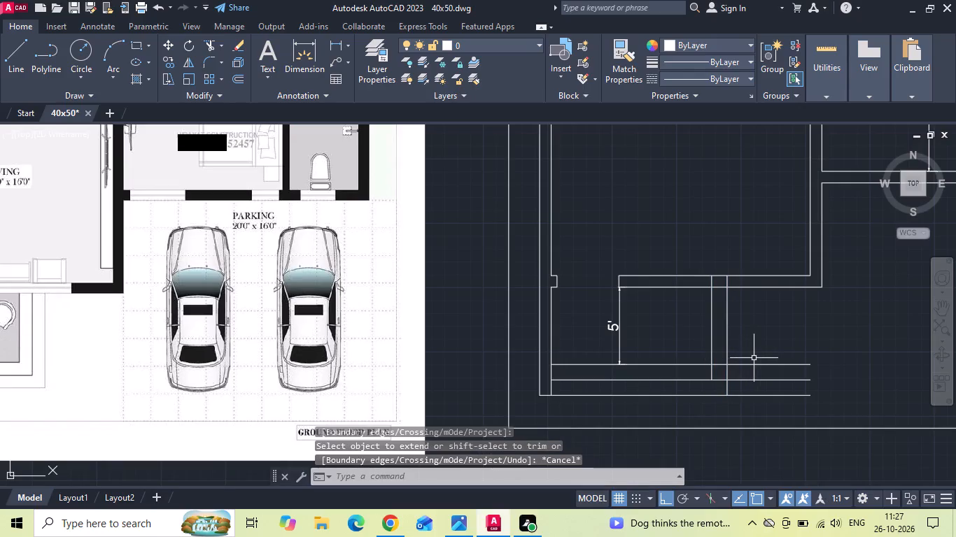
Offset the easternmost step line beside the sitout 1' further east.
text(o 1')
key(Return)
click(729, 331)
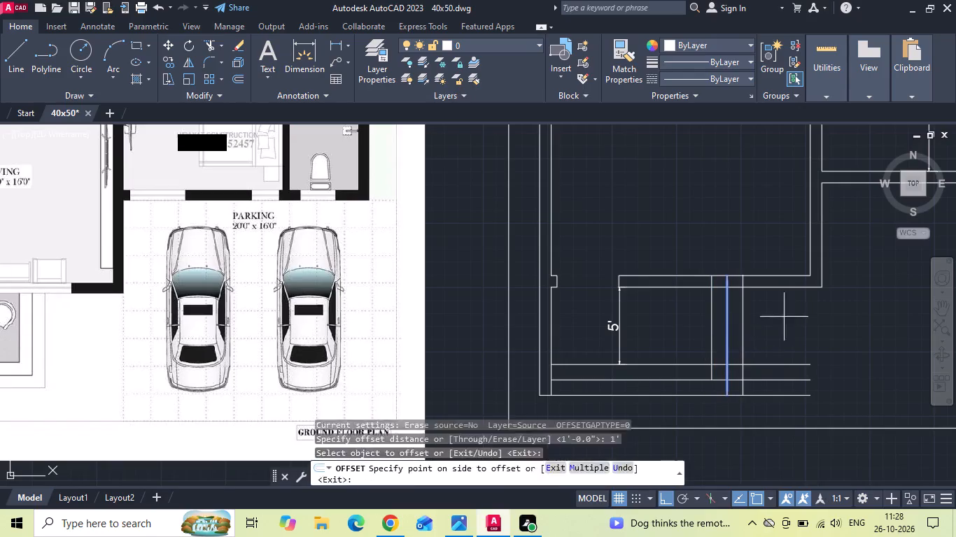
click(784, 317)
key(Escape)
Trim the overhanging and crossing ends of the sitout edge and step lines so they meet at clean southeast corners.
text(tr)
key(space)
drag(775, 331, 760, 399)
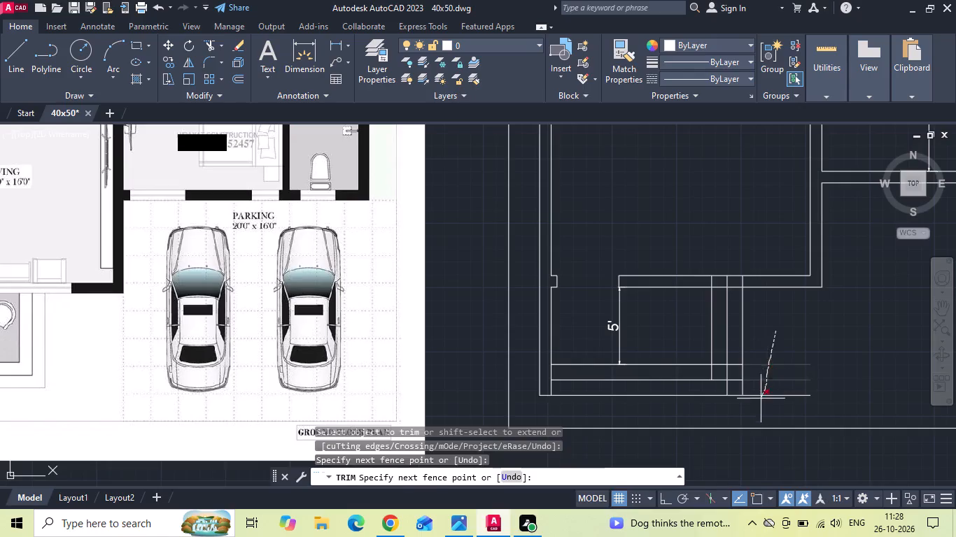
drag(760, 399, 760, 401)
scroll(712, 375, up, 1)
drag(717, 353, 703, 373)
click(703, 373)
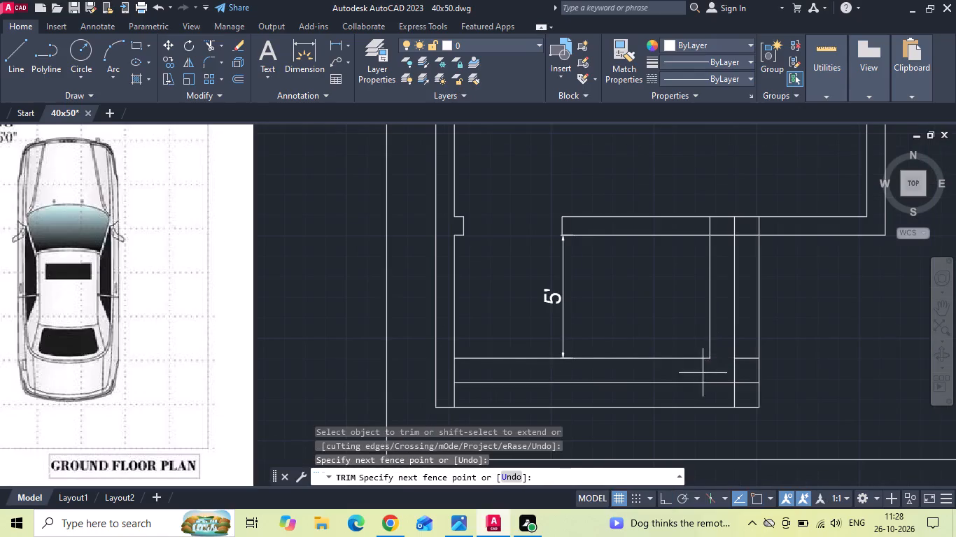
click(717, 358)
drag(744, 351, 743, 370)
drag(743, 370, 733, 399)
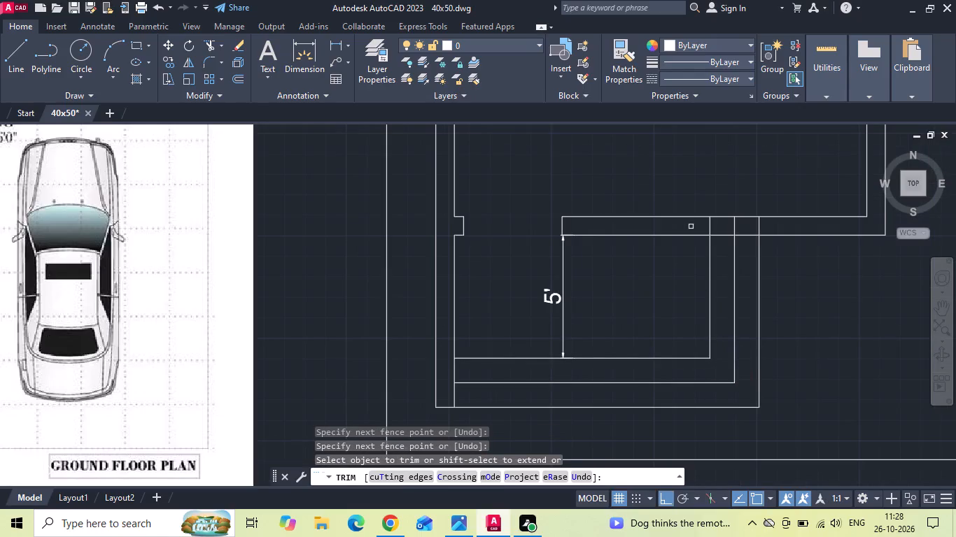
Trim the three north-south sitout and step lines out of the thickness of the living room's south wall.
drag(691, 227, 703, 228)
click(783, 228)
scroll(822, 346, down, 2)
key(Escape)
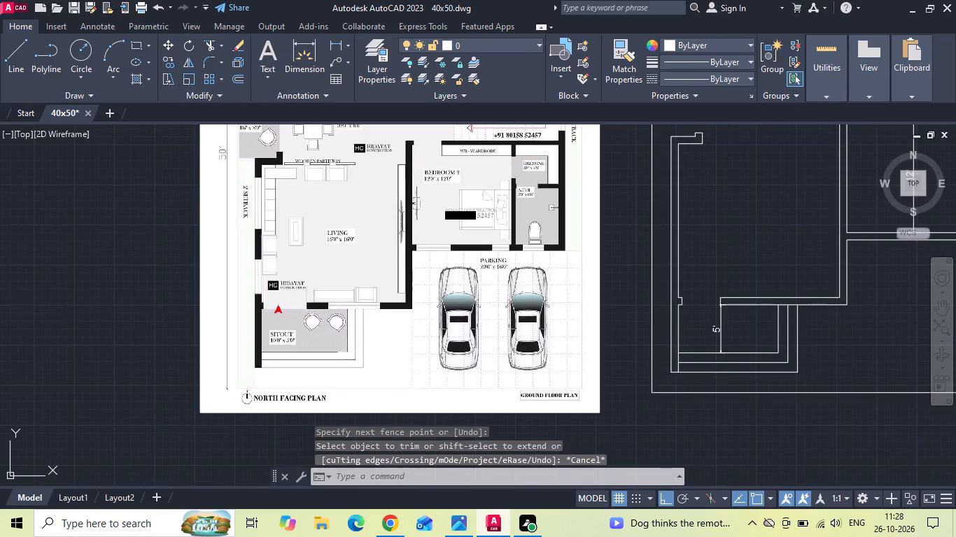
Examine the staircase between Bedroom 1 and Bedroom 2 in the reference plan and locate the matching space in the drawing.
scroll(325, 344, up, 2)
scroll(132, 313, down, 1)
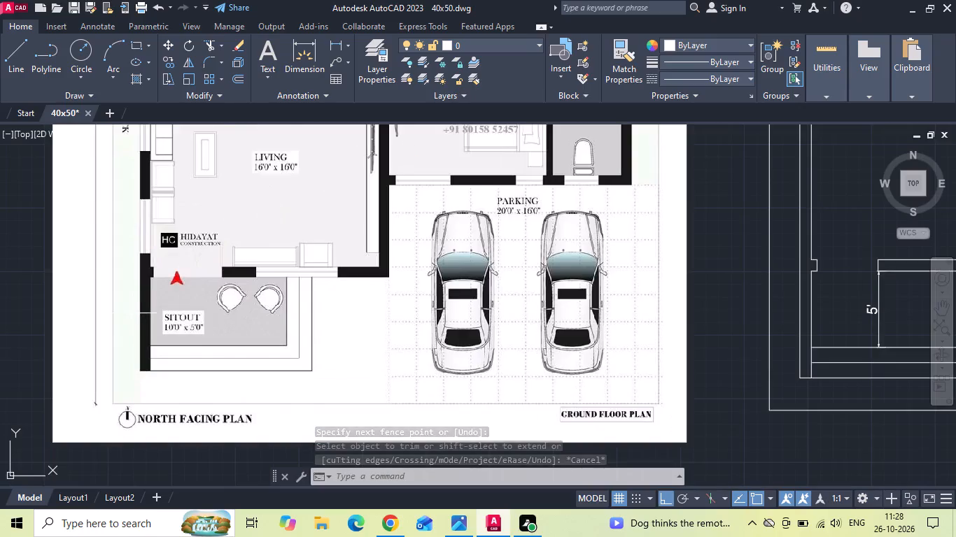
scroll(132, 313, down, 2)
middle_drag(472, 296, 479, 303)
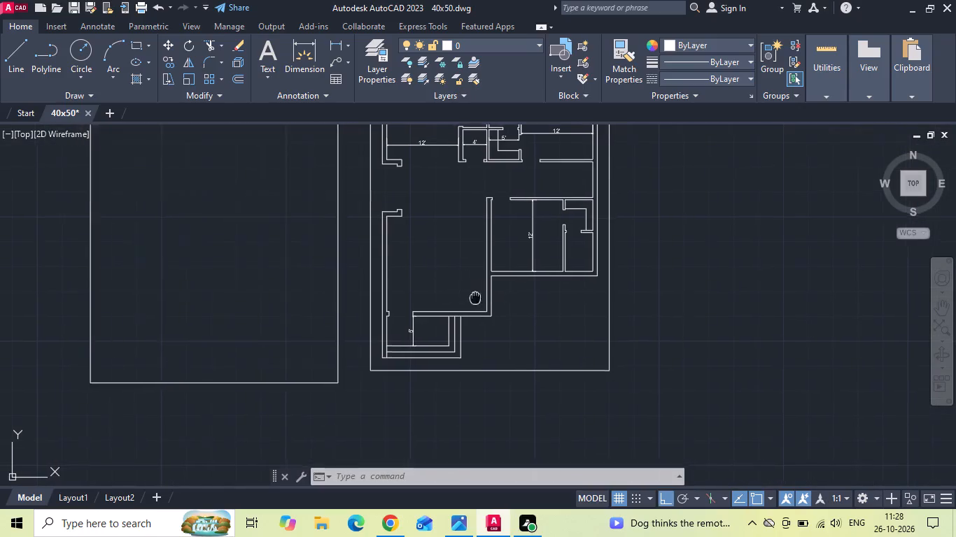
middle_drag(479, 303, 486, 384)
scroll(138, 316, up, 2)
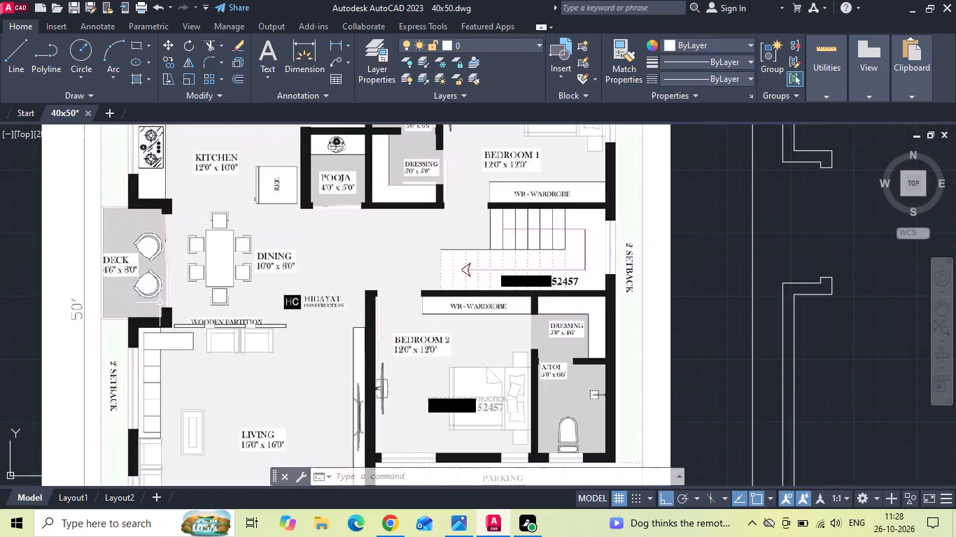
scroll(126, 351, down, 2)
scroll(252, 318, up, 2)
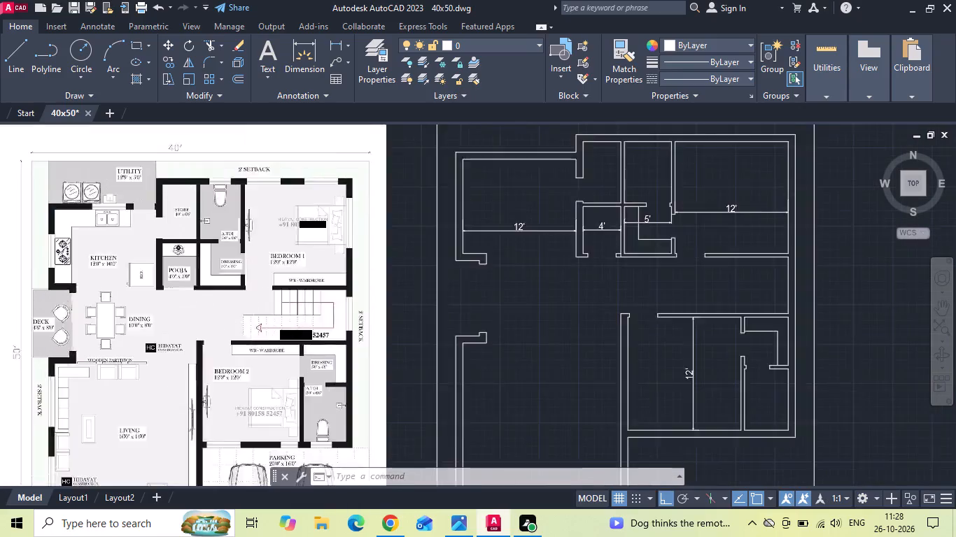
scroll(332, 313, up, 1)
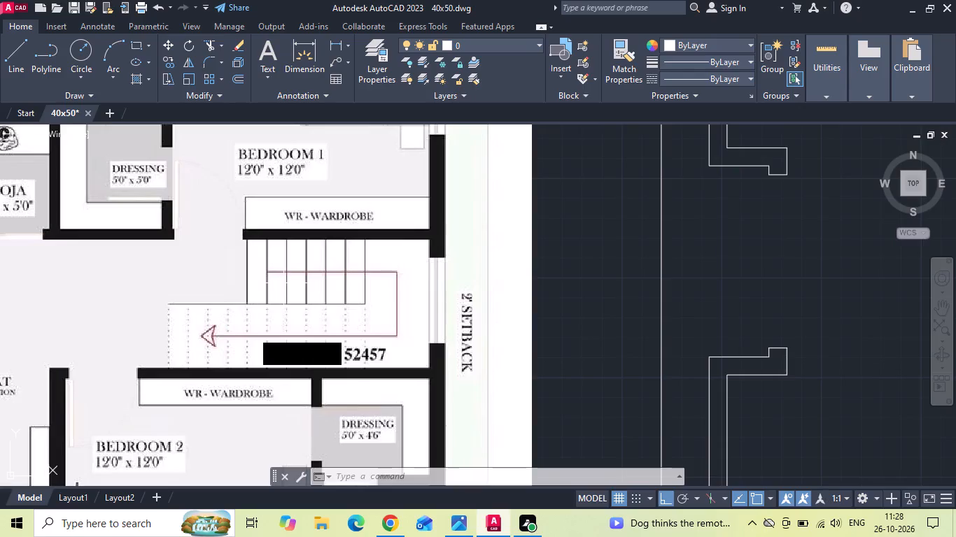
middle_drag(459, 260, 83, 258)
scroll(75, 262, down, 2)
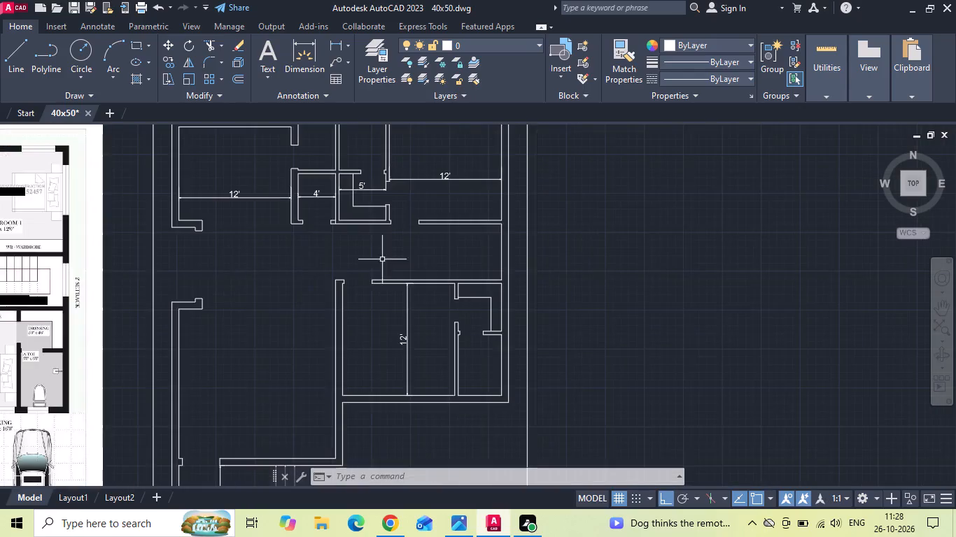
scroll(404, 235, up, 2)
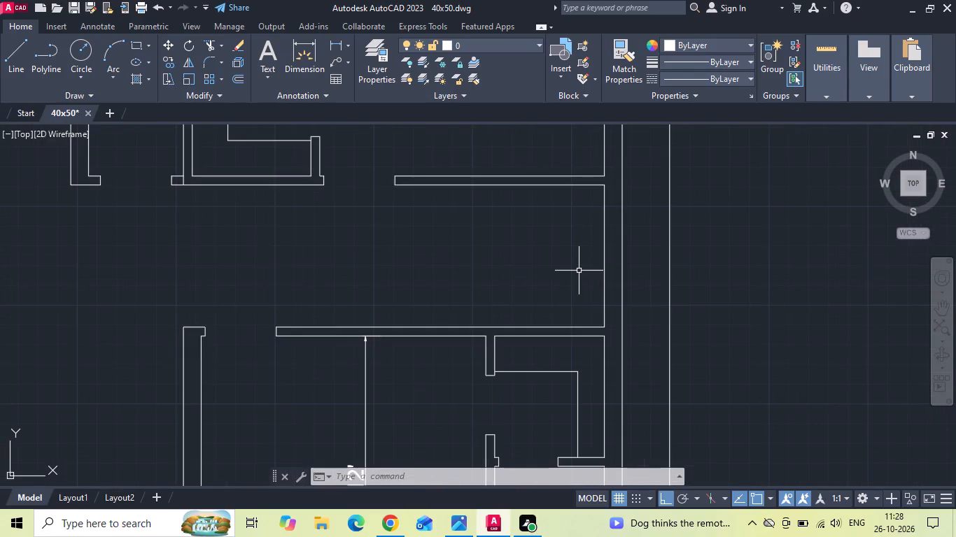
Offset the stair area's east wall face 3' west for the landing and its north wall face 3' south for the flight divider.
key(o)
key(Return)
text(3')
key(Return)
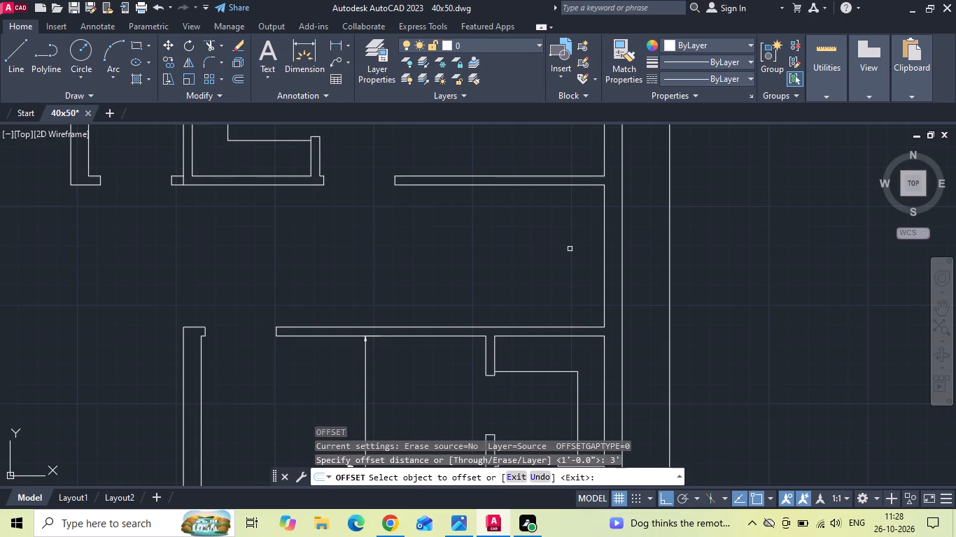
drag(603, 275, 528, 261)
click(445, 243)
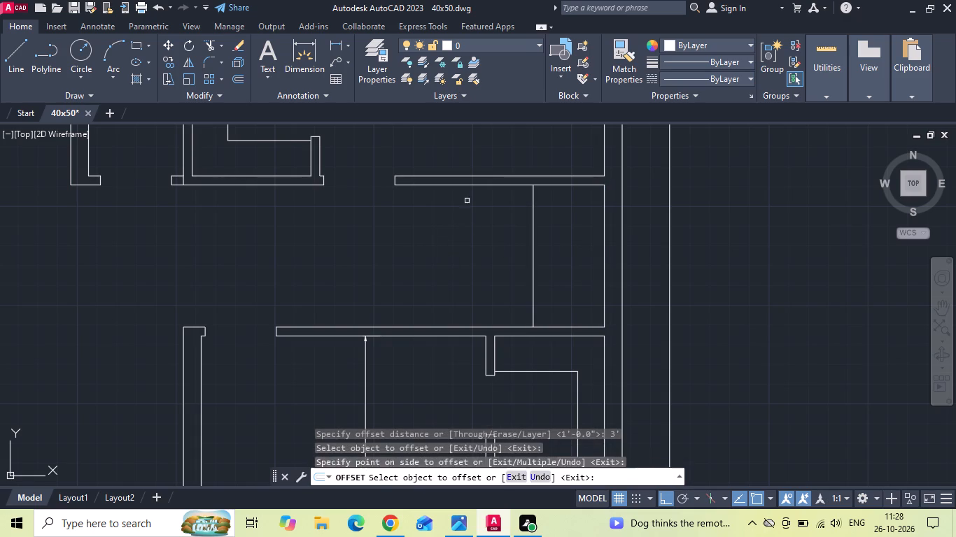
click(475, 185)
click(465, 268)
key(Escape)
Offset the landing line 10" west six times in succession to add evenly spaced stair tread lines.
key(o)
key(space)
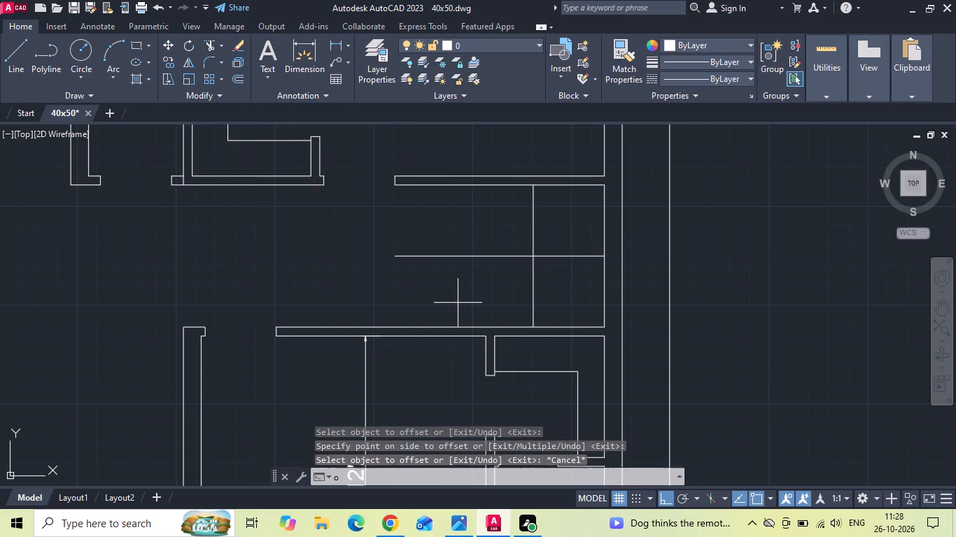
text(10)
key(Return)
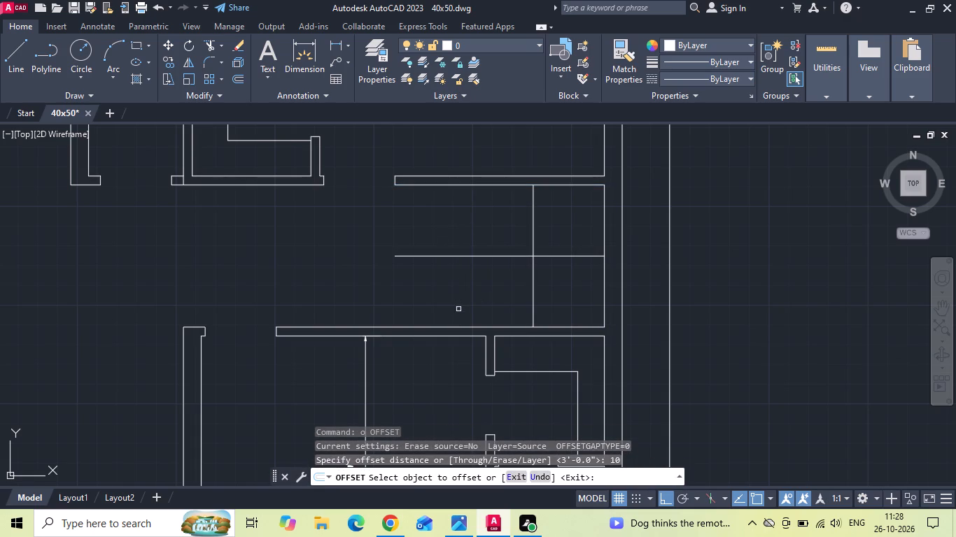
click(531, 296)
click(466, 312)
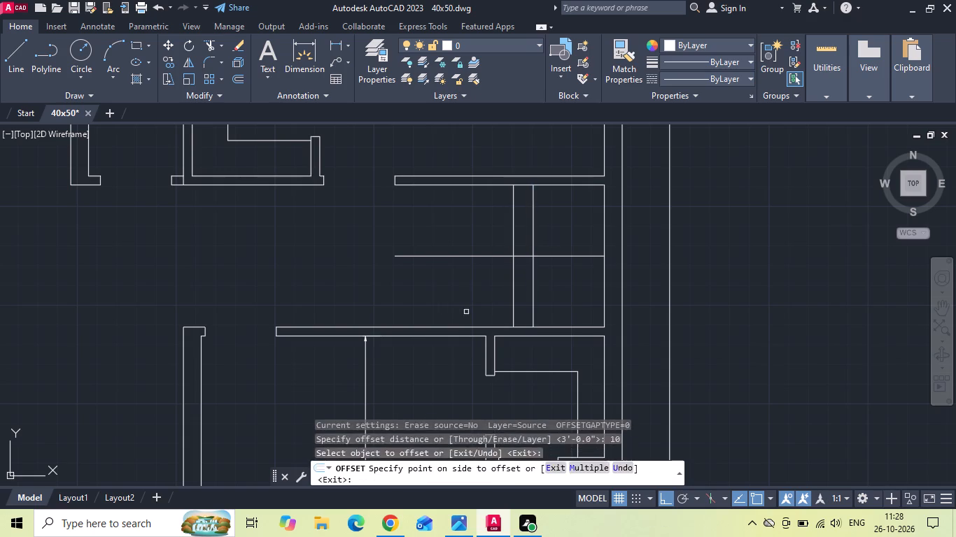
click(514, 268)
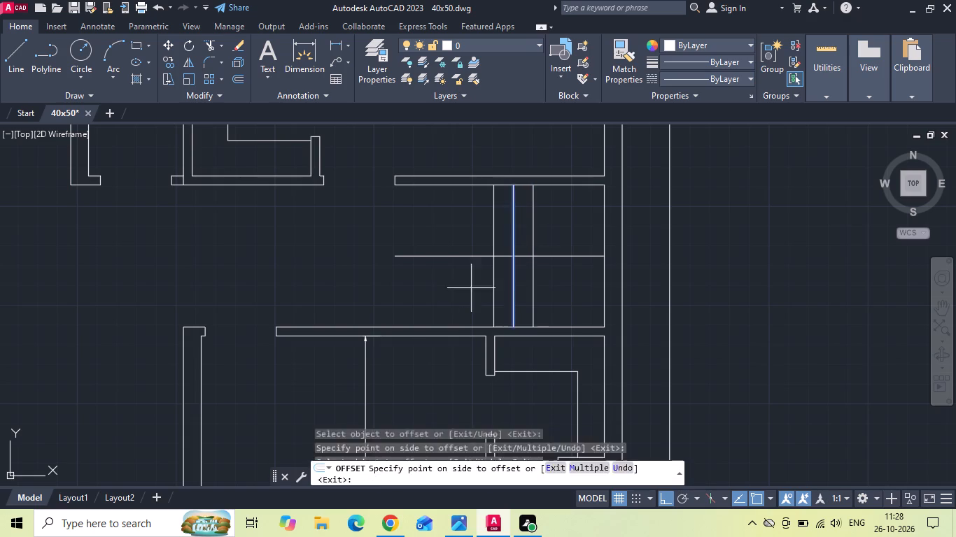
click(458, 294)
click(493, 266)
click(433, 290)
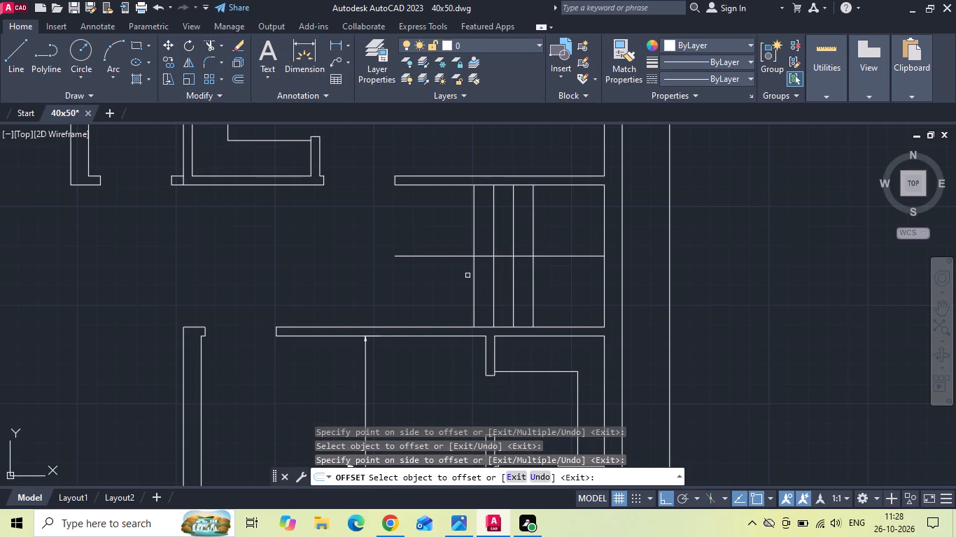
drag(474, 271, 463, 273)
click(409, 296)
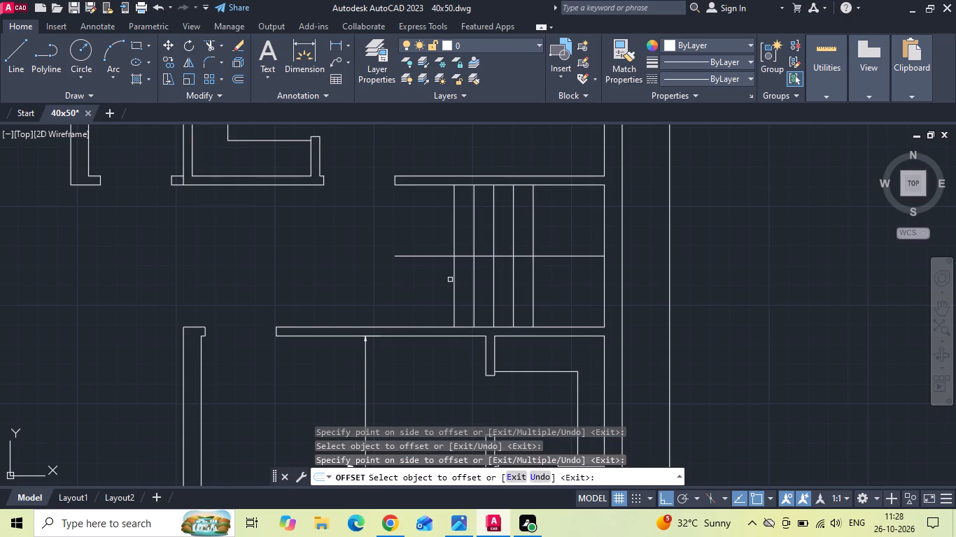
click(453, 275)
click(417, 292)
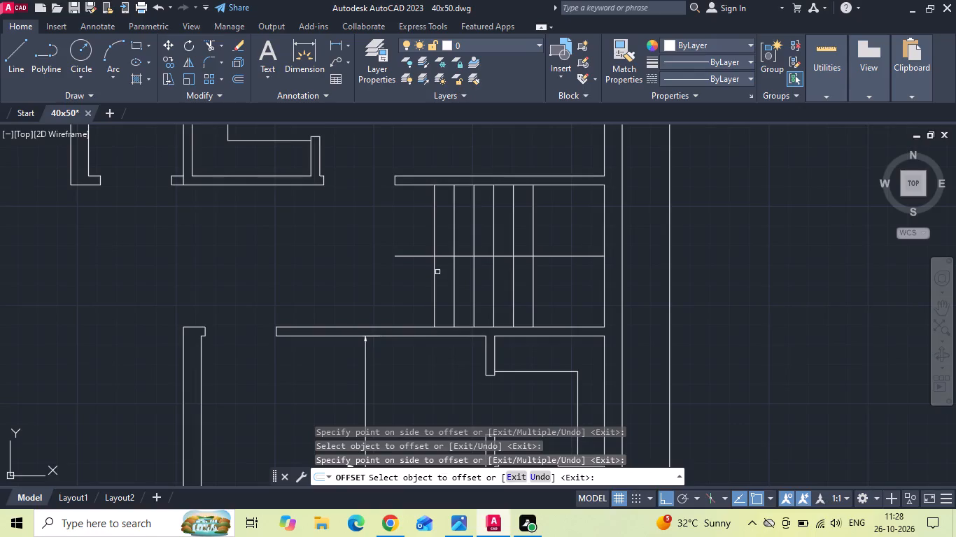
click(434, 275)
click(372, 292)
Check the reference staircase and offset the westernmost tread line 10" west four more times in succession.
scroll(421, 272, down, 2)
middle_drag(0, 329, 240, 306)
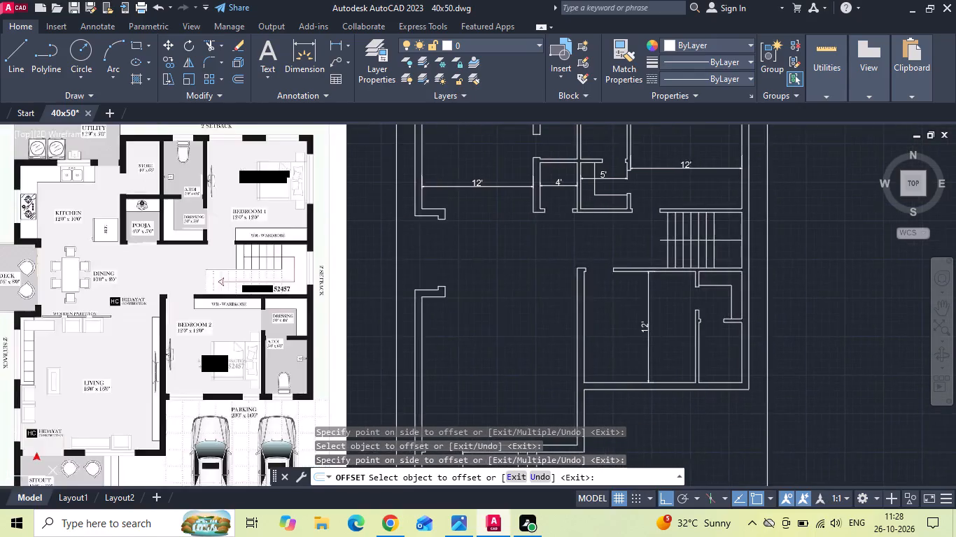
scroll(235, 295, up, 2)
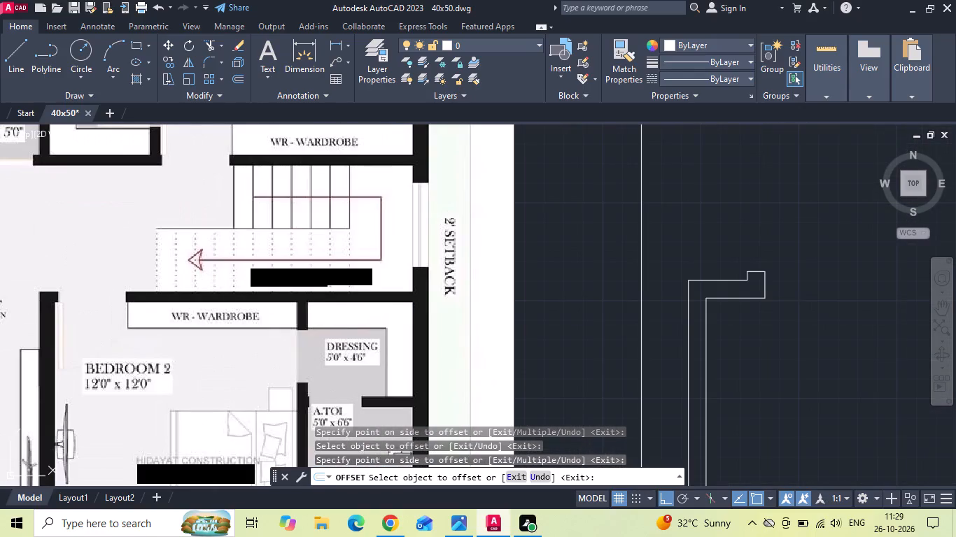
scroll(127, 283, down, 3)
scroll(355, 264, up, 2)
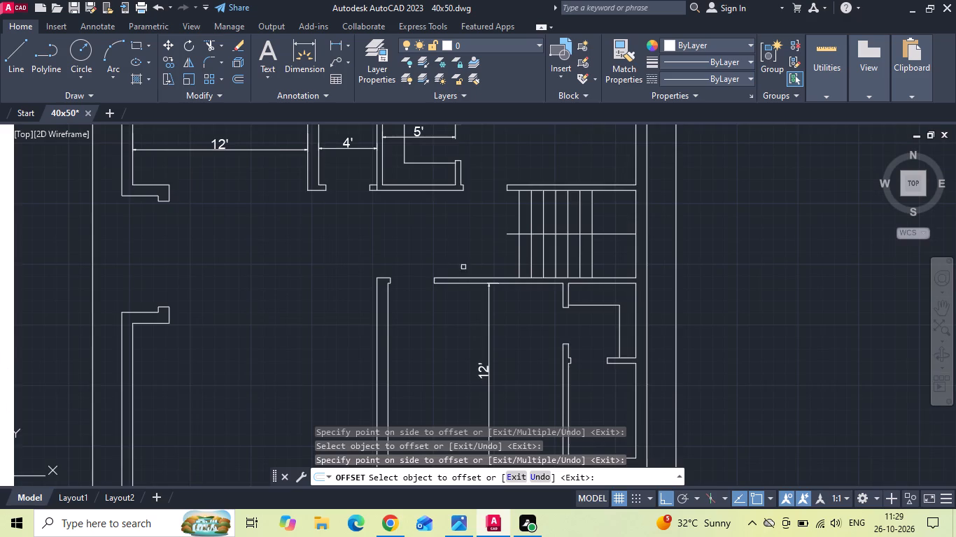
scroll(513, 260, up, 2)
drag(523, 250, 495, 257)
click(403, 285)
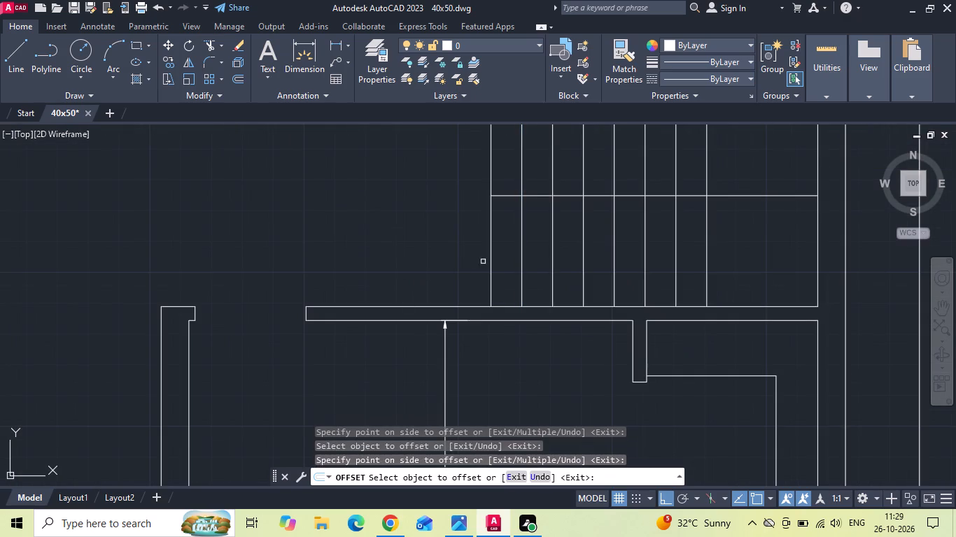
drag(490, 253, 482, 255)
click(402, 275)
scroll(400, 282, down, 1)
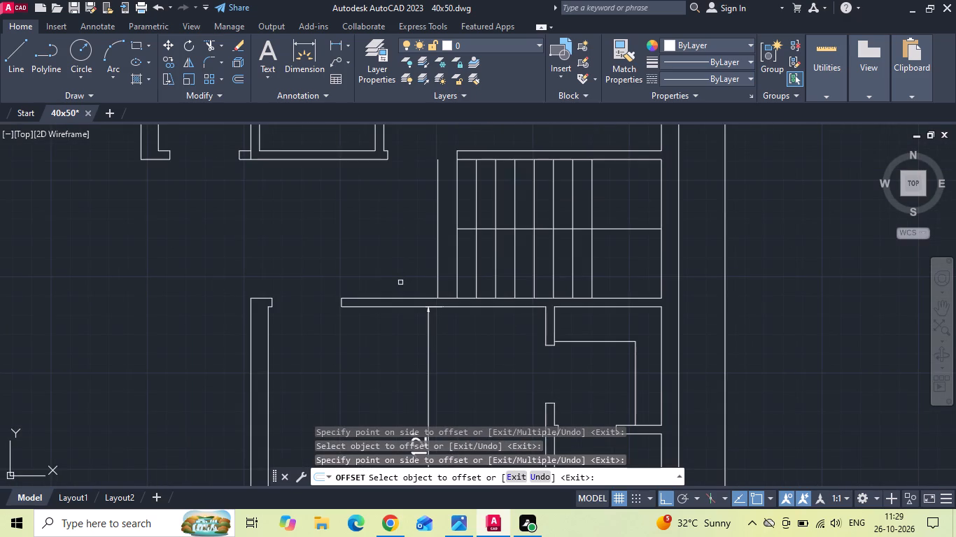
click(439, 244)
click(404, 254)
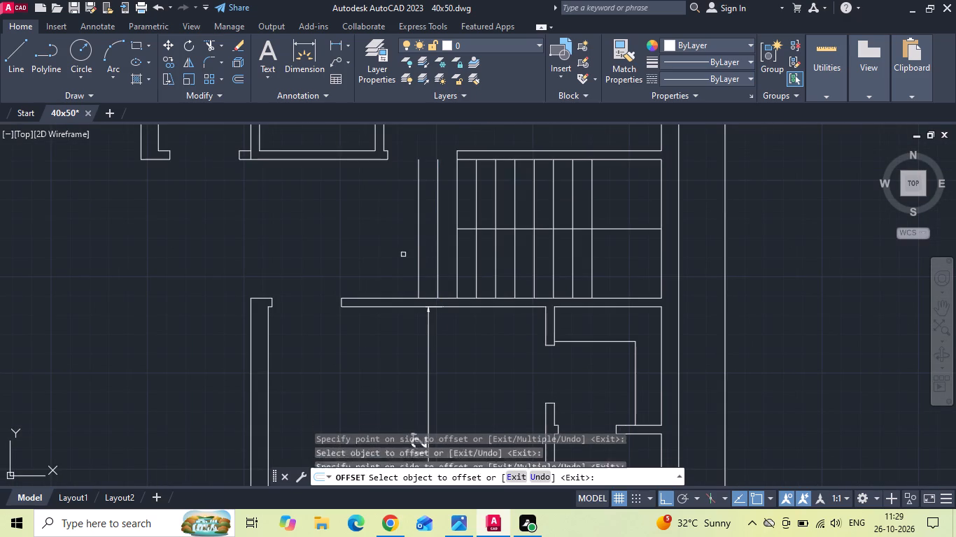
click(419, 254)
click(386, 273)
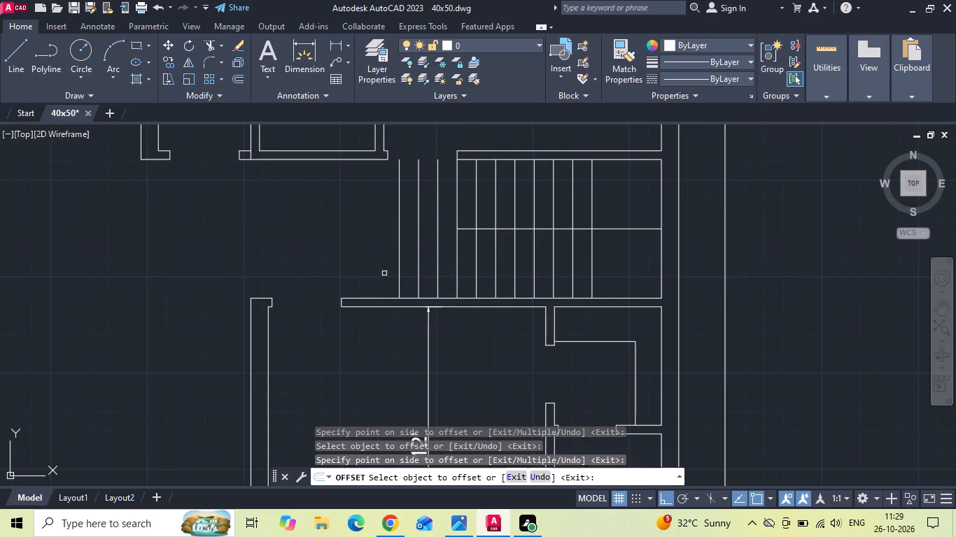
key(Escape)
Extend the line dividing the two stair flights west to the westernmost tread line.
text(ex)
key(space)
key(space)
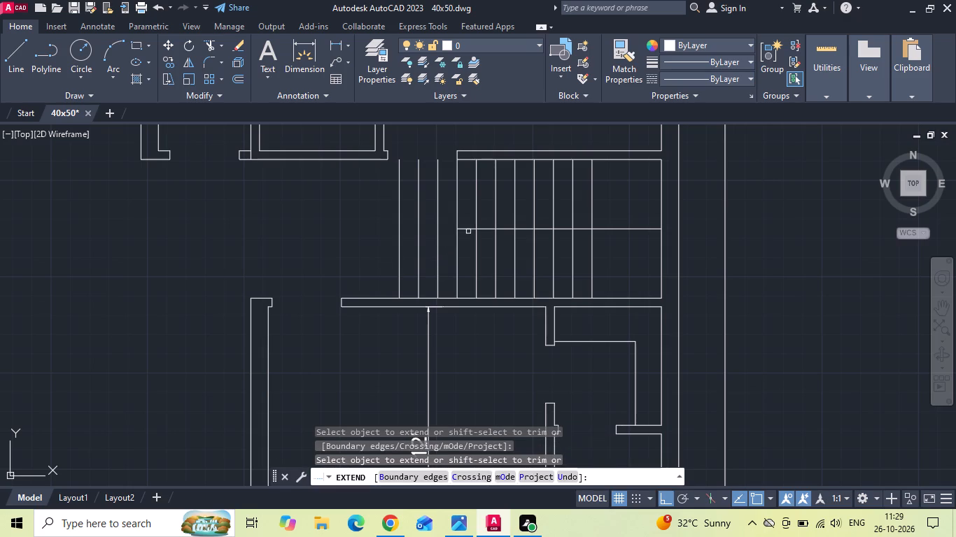
click(470, 227)
click(469, 228)
click(469, 228)
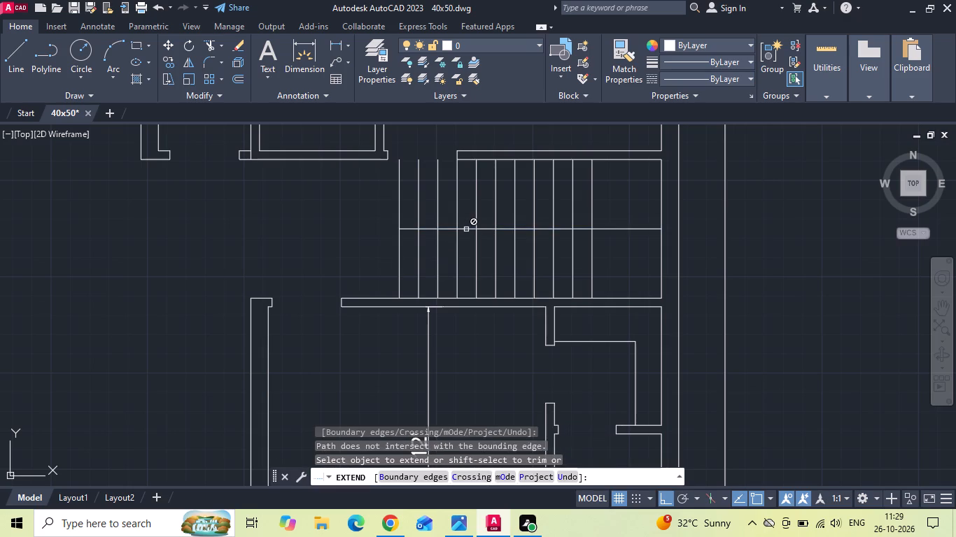
key(Escape)
Trim the four westernmost tread lines north of the flight divider, and trim the divider's segment across the landing.
key(t)
key(r)
key(space)
drag(450, 208, 362, 210)
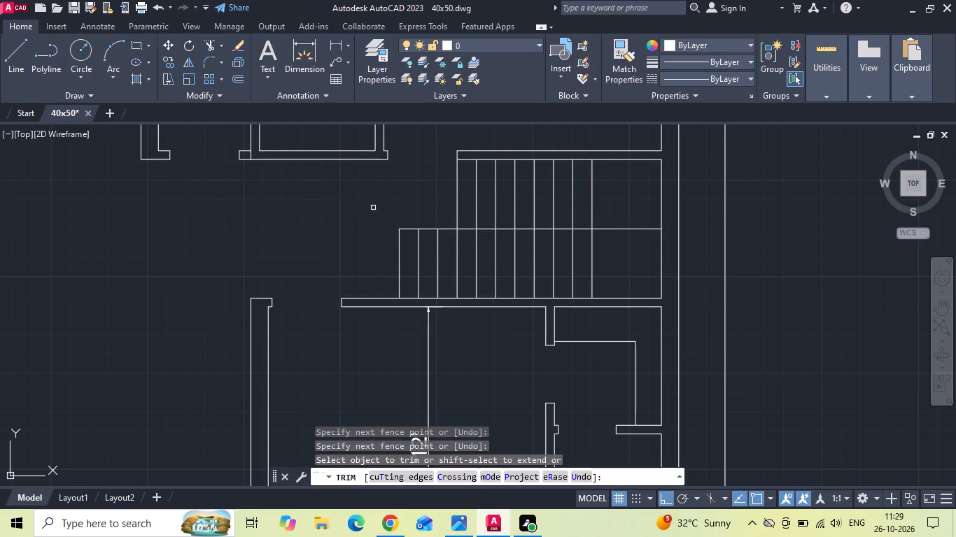
click(458, 199)
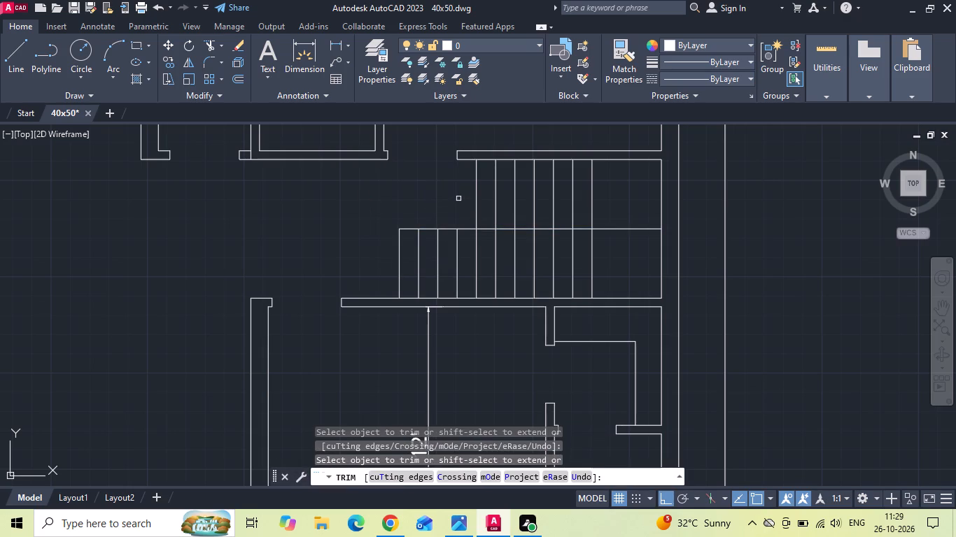
click(604, 229)
scroll(603, 231, down, 1)
Trim away all the tread lines south of the line dividing the two stair flights.
scroll(603, 231, down, 2)
scroll(521, 254, up, 2)
key(Escape)
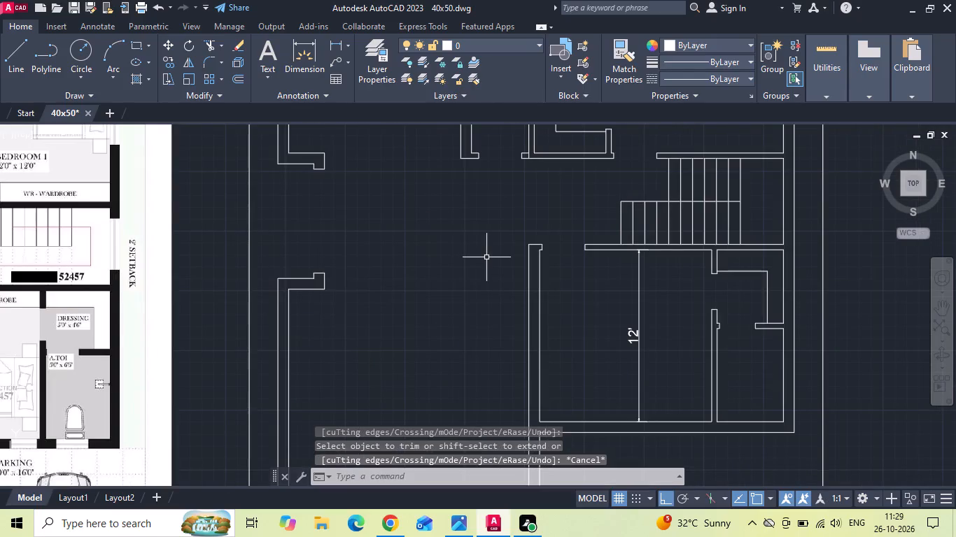
key(t)
key(r)
key(space)
scroll(726, 210, up, 2)
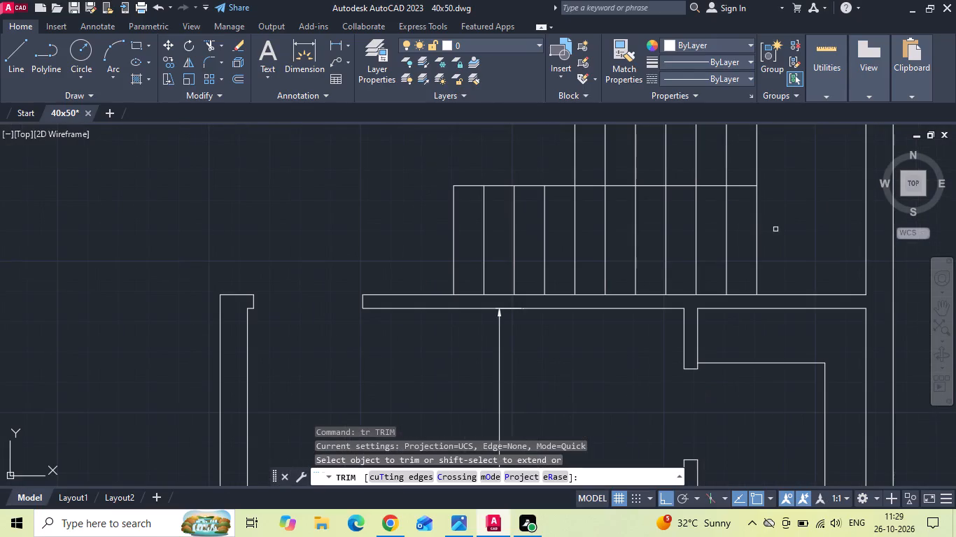
click(772, 248)
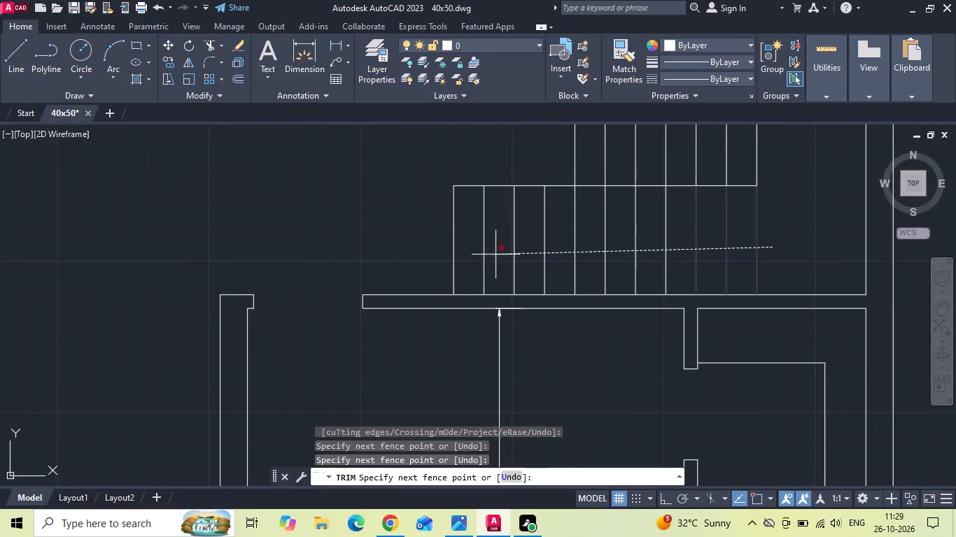
click(414, 247)
key(Escape)
Copy the seven northern tread lines into the southern flight, placing a second copy further west from the northern flight's westernmost tread.
drag(790, 157, 742, 155)
click(549, 147)
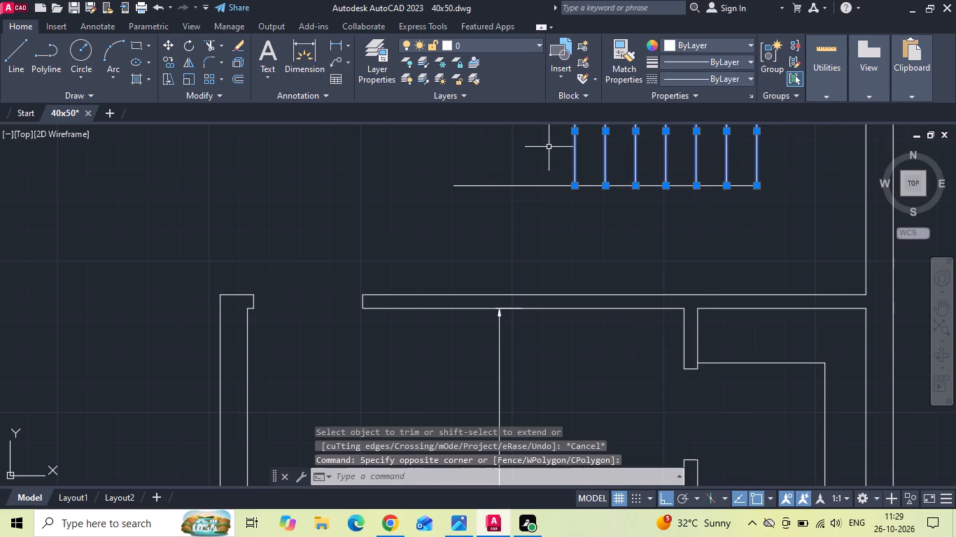
right_click(549, 147)
click(598, 259)
middle_drag(639, 232, 633, 256)
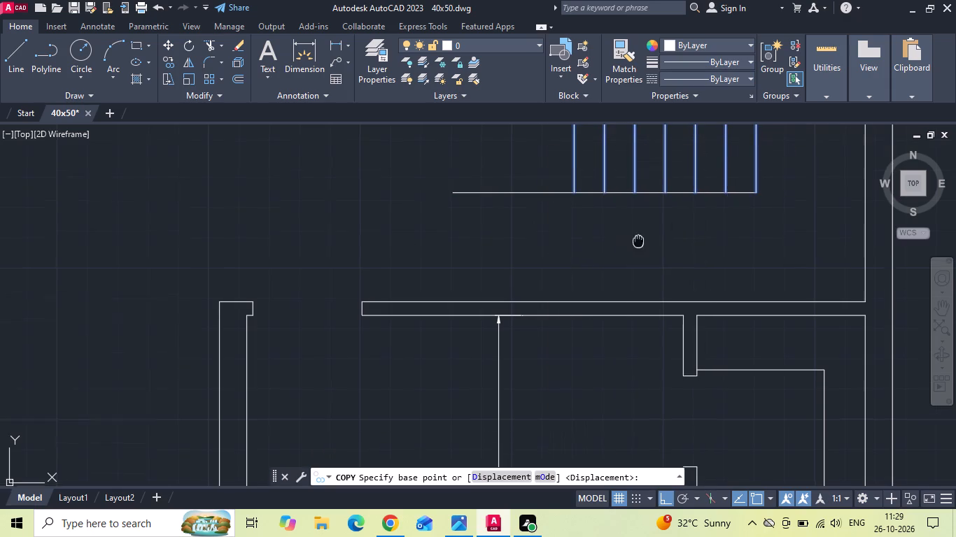
middle_drag(633, 256, 607, 313)
click(724, 158)
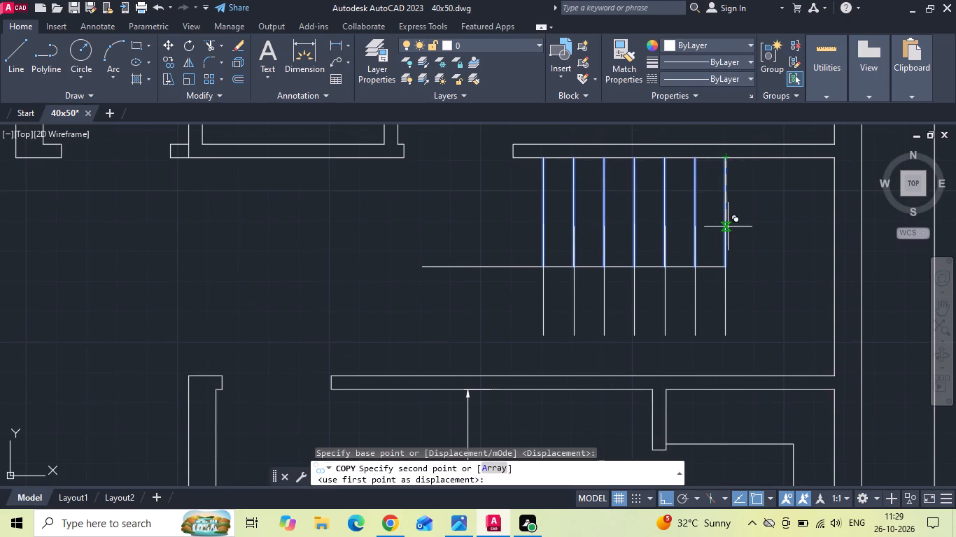
click(727, 264)
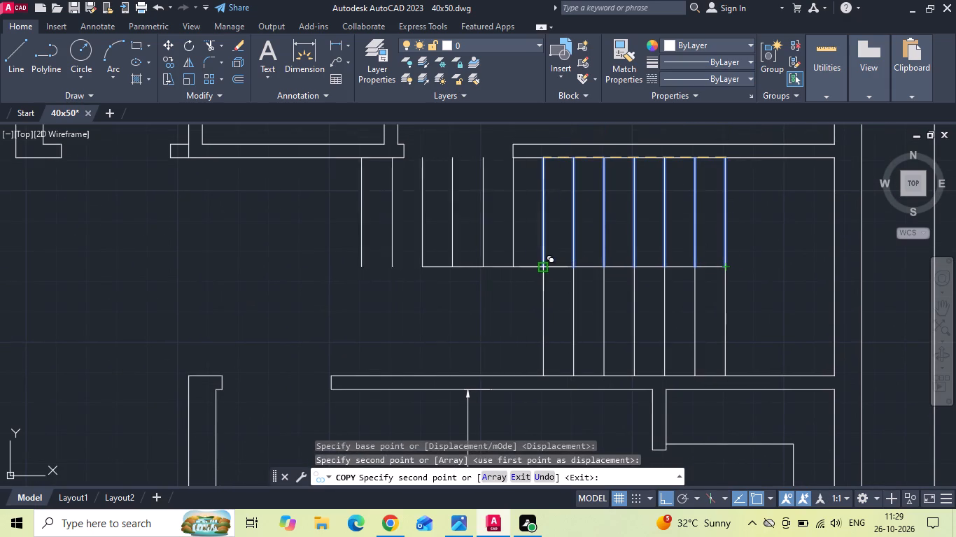
click(538, 264)
key(Escape)
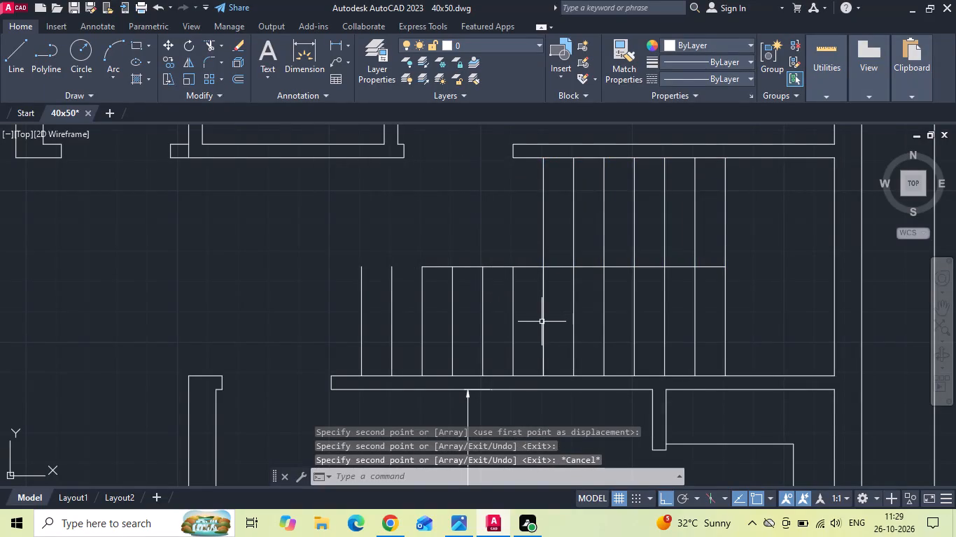
Erase the duplicate tread line in the southern flight and the two extra tread lines west of the flight divider.
click(542, 322)
key(Delete)
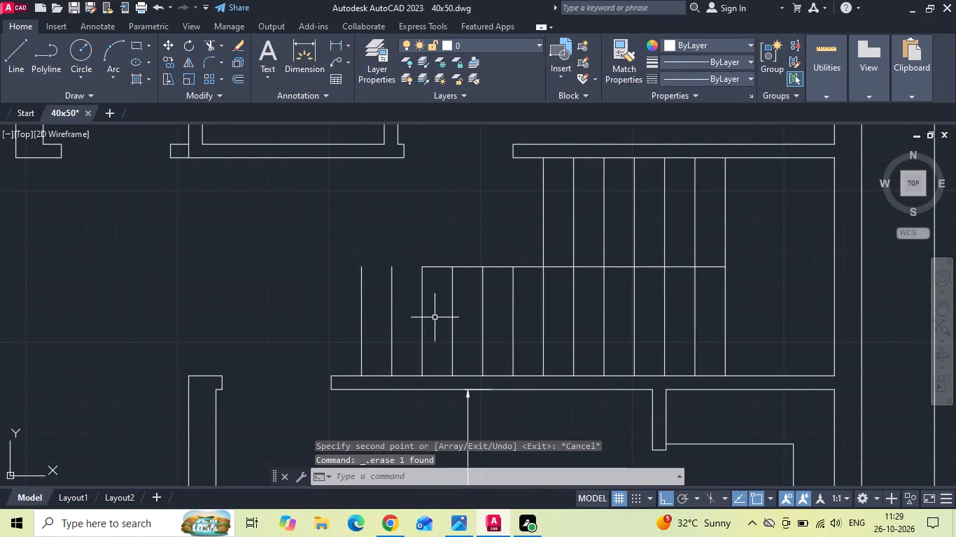
drag(413, 313, 308, 309)
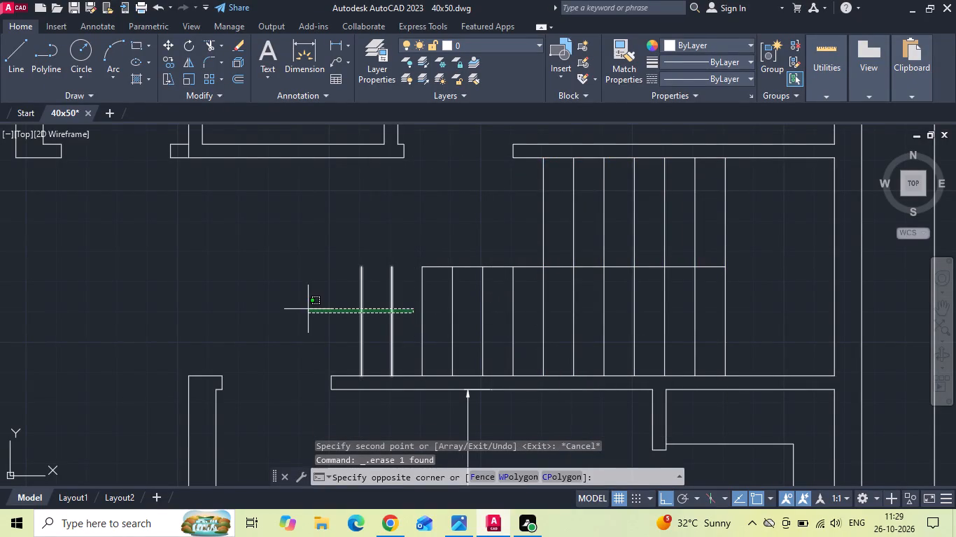
click(308, 309)
key(Delete)
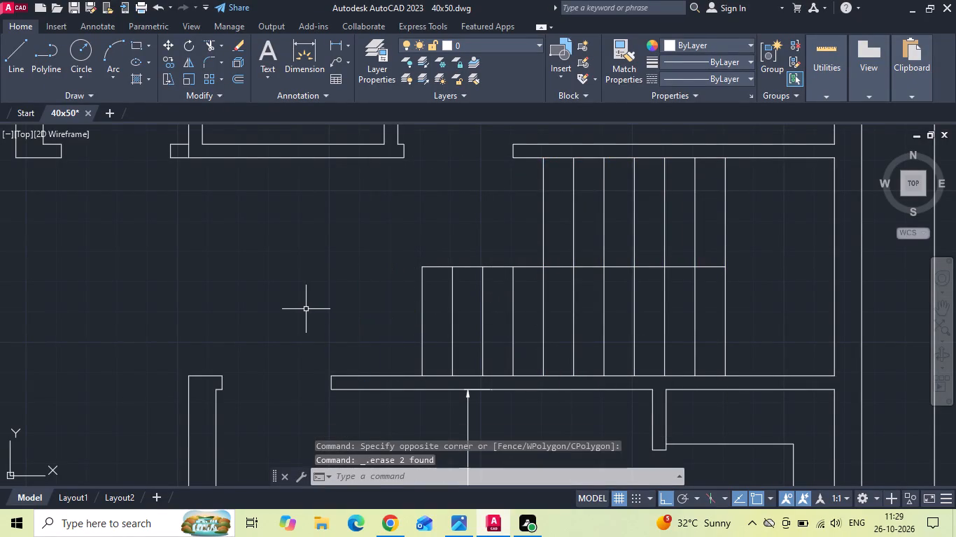
Load the ACAD_ISO02W100 ISO dash linetype from acadiso.lin into the drawing.
drag(747, 317, 649, 318)
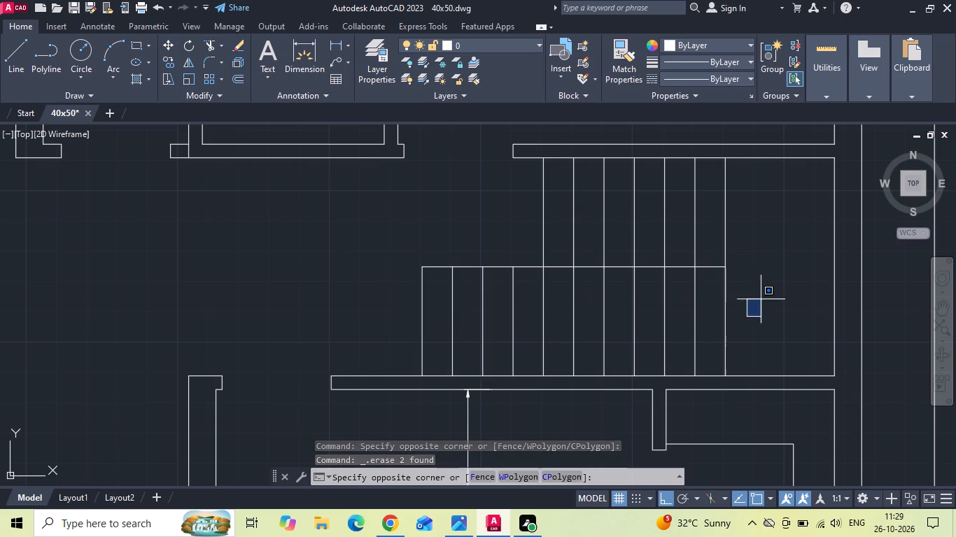
click(761, 298)
click(685, 81)
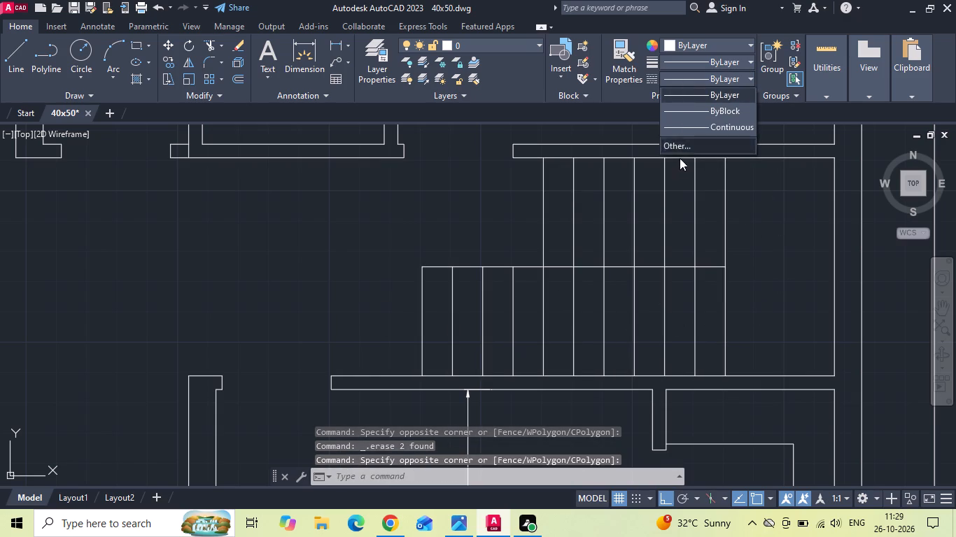
click(681, 148)
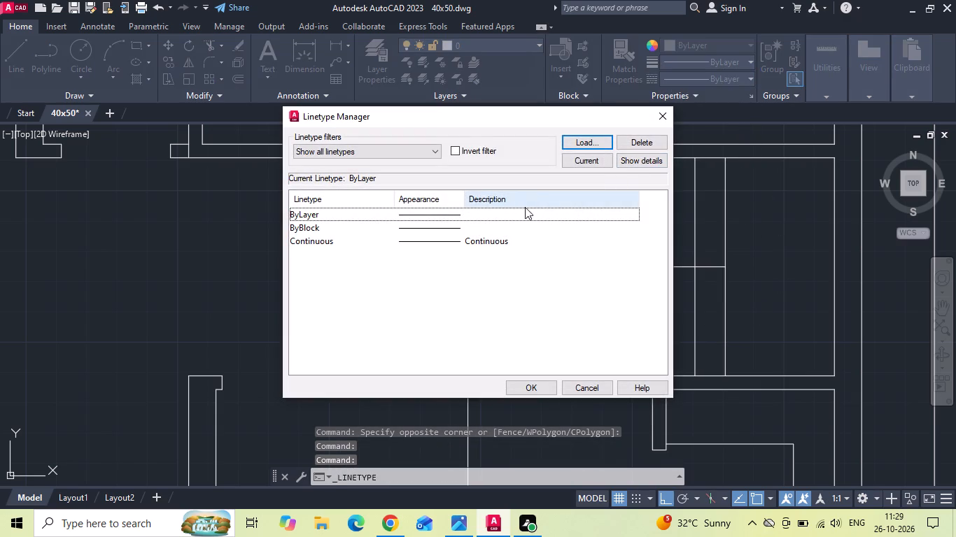
click(578, 145)
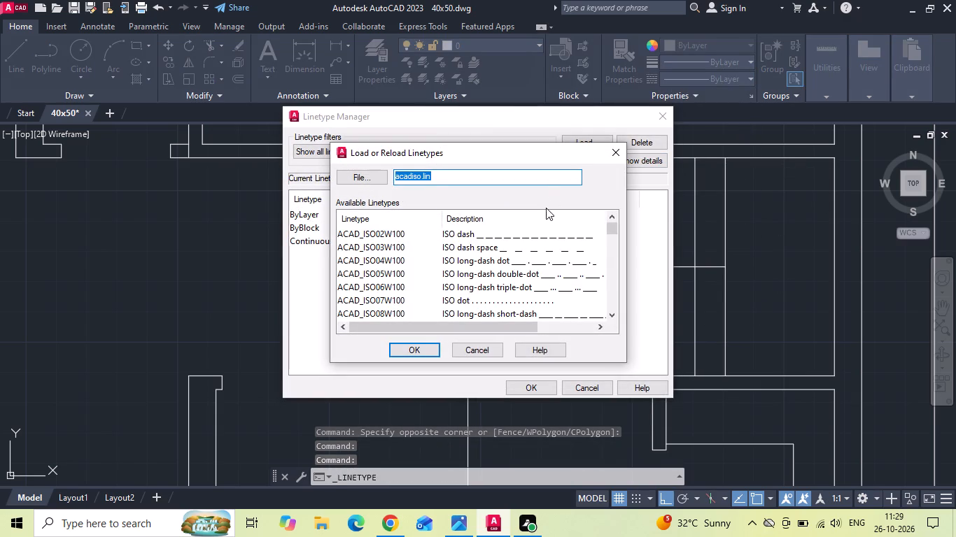
click(527, 233)
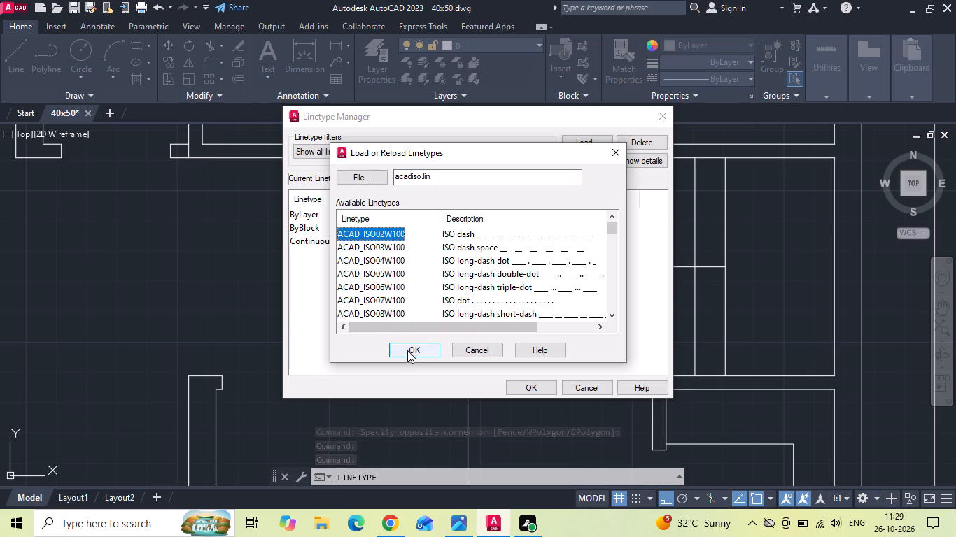
click(407, 350)
click(474, 243)
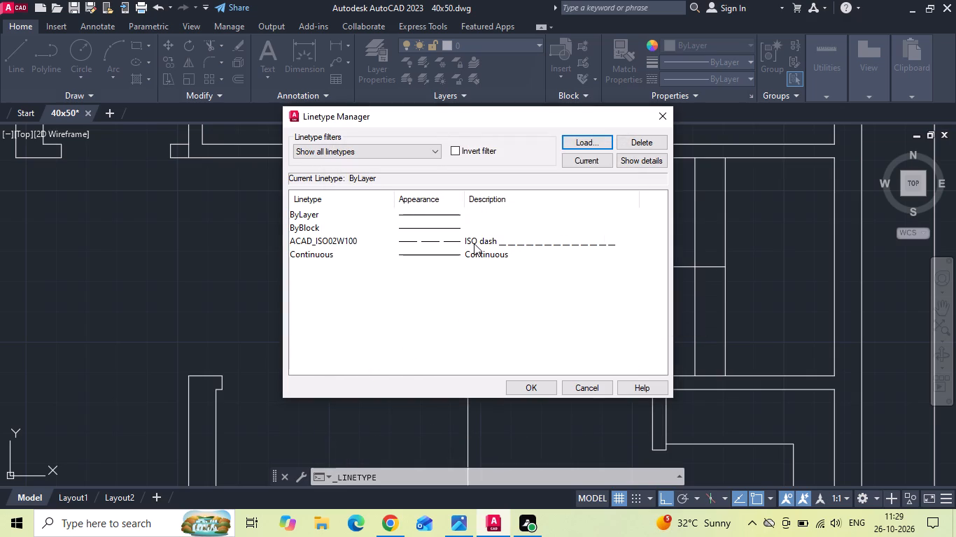
click(529, 390)
Assign the ACAD_ISO02W100 dashed linetype to all the tread lines of the southern flight.
click(744, 334)
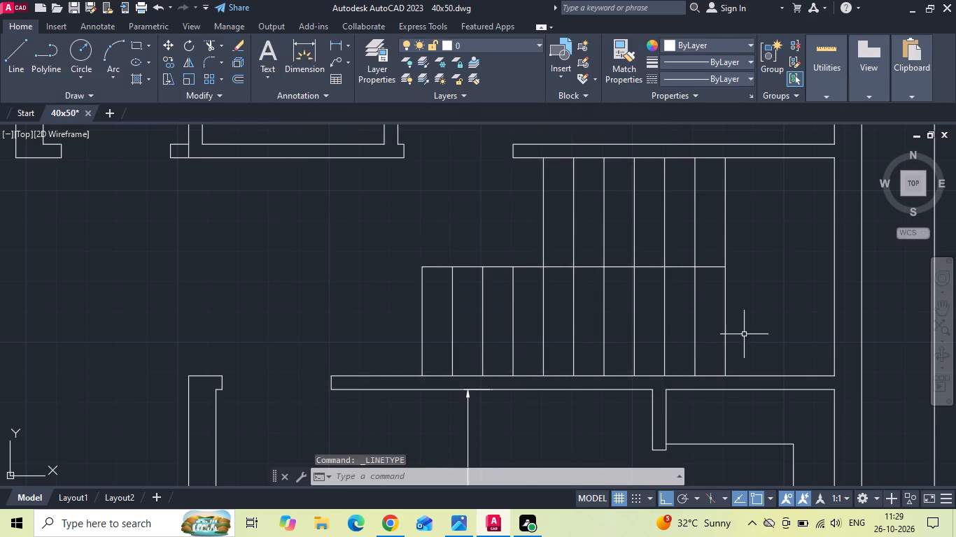
click(314, 335)
click(662, 82)
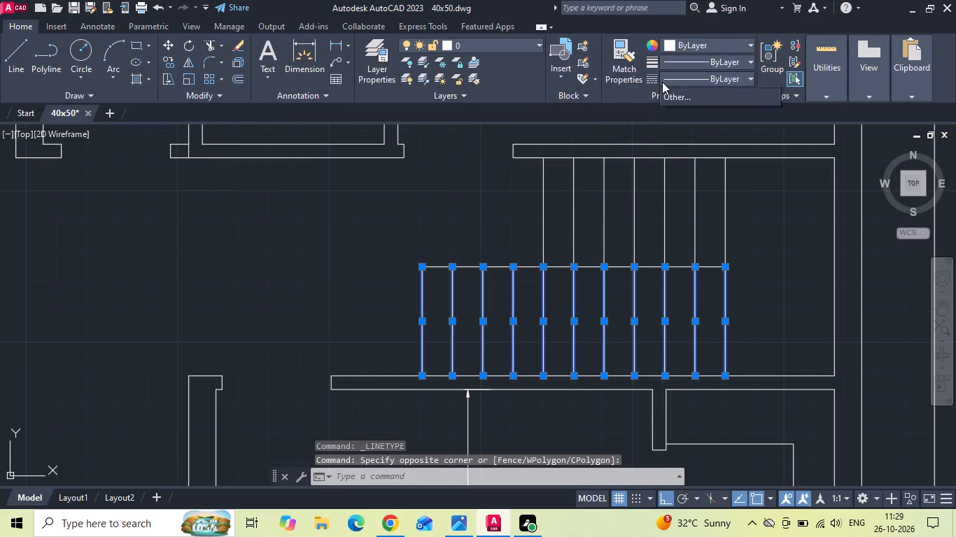
click(682, 134)
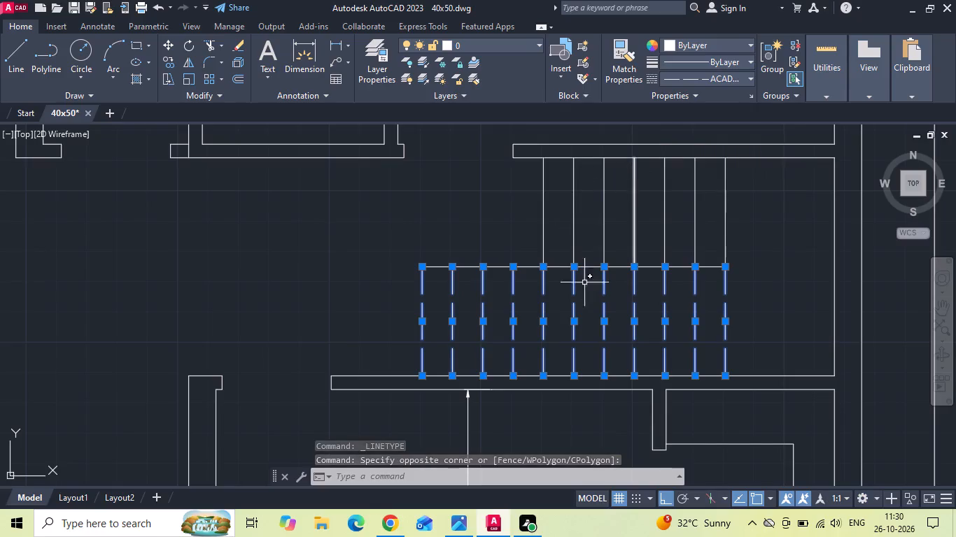
Set the linetype scale of the southern flight's dashed tread lines to 0.5.
scroll(613, 279, down, 1)
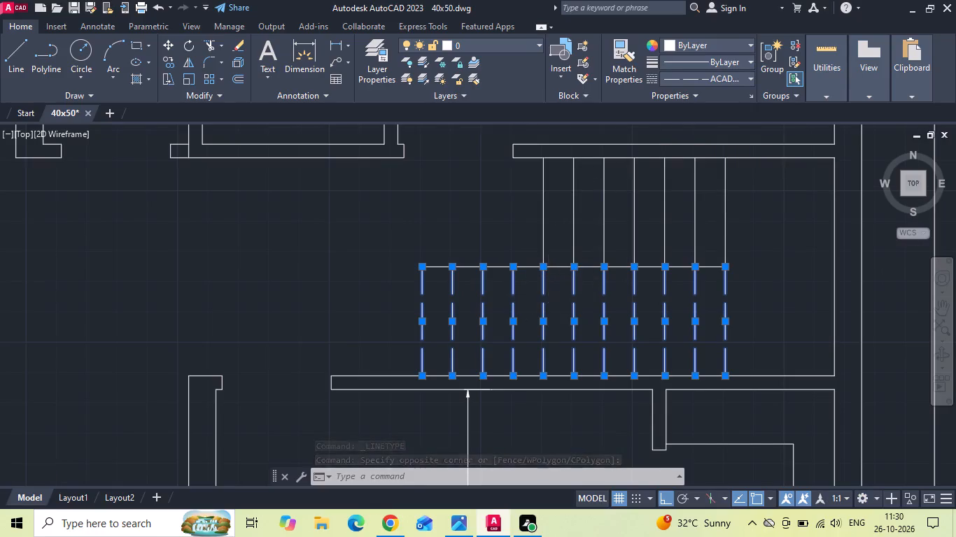
scroll(616, 280, down, 2)
scroll(596, 296, up, 4)
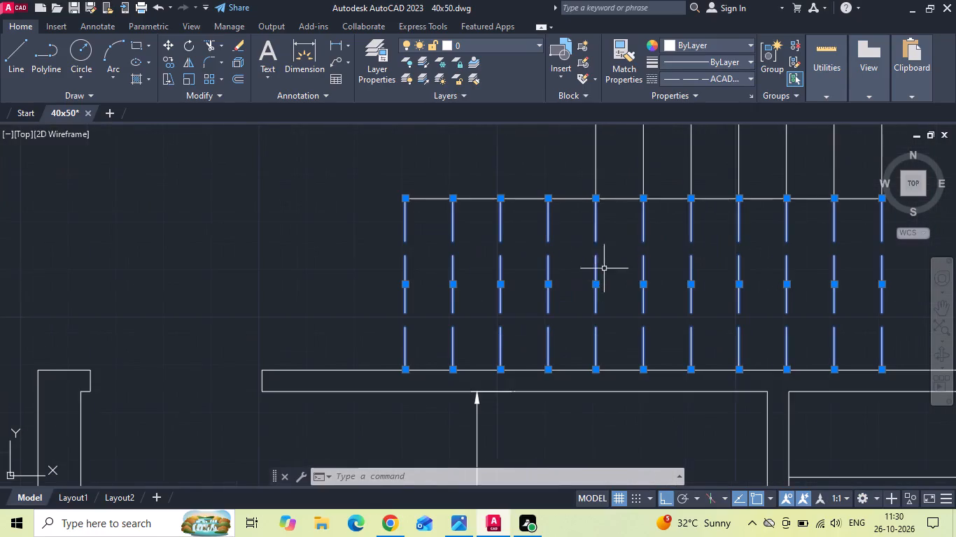
right_click(596, 231)
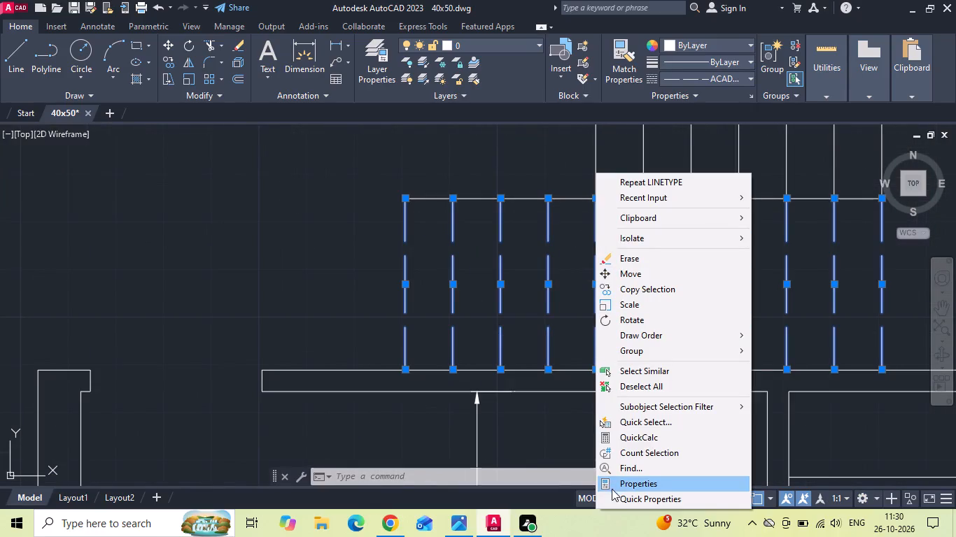
click(612, 480)
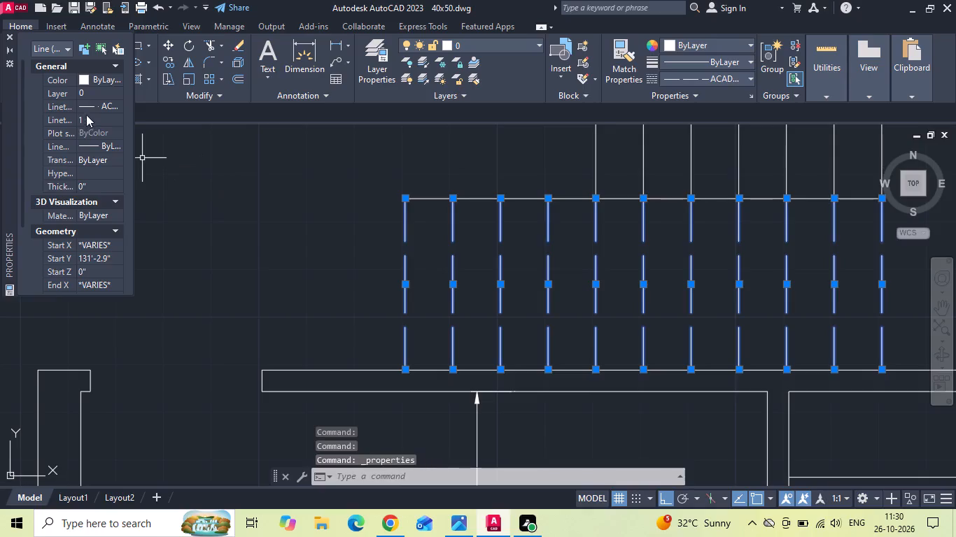
click(86, 115)
text(.5)
key(Return)
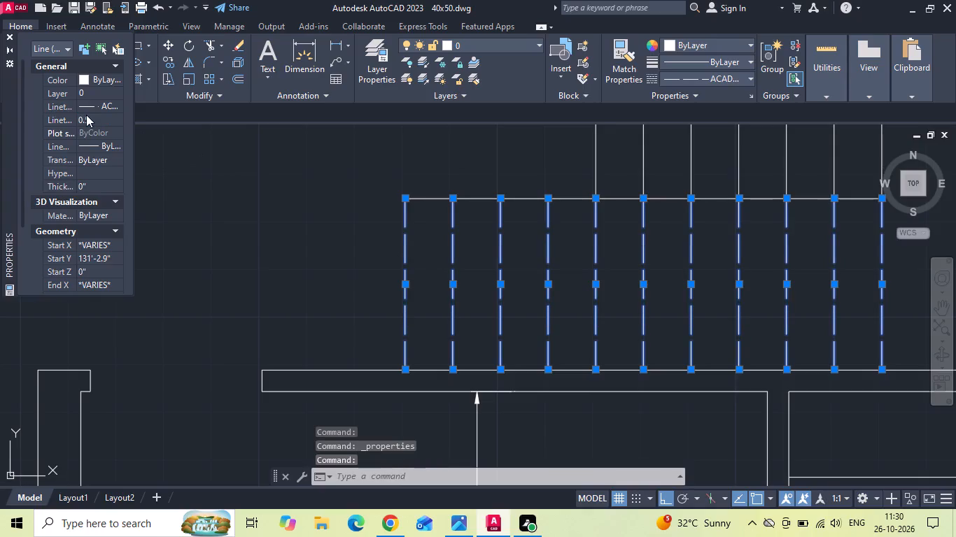
key(Escape)
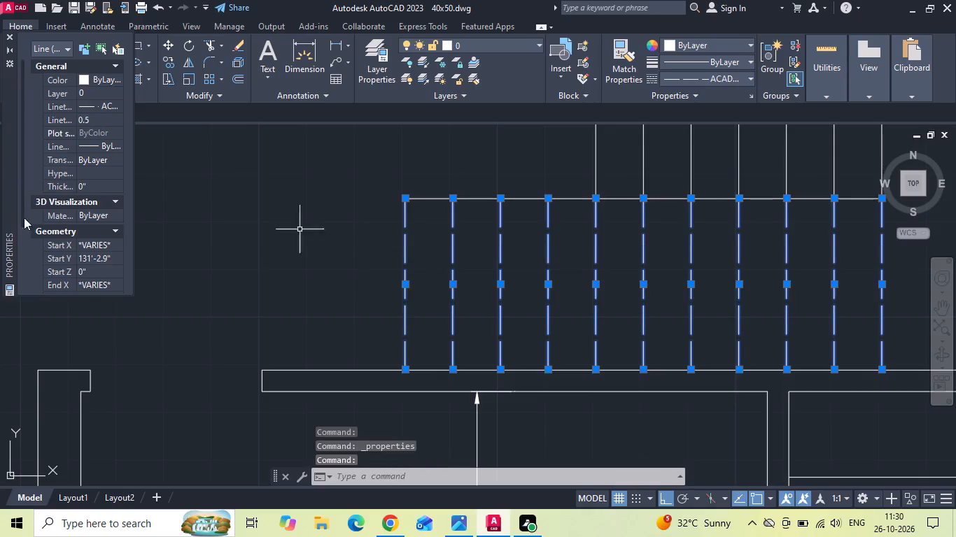
click(7, 37)
scroll(340, 205, down, 3)
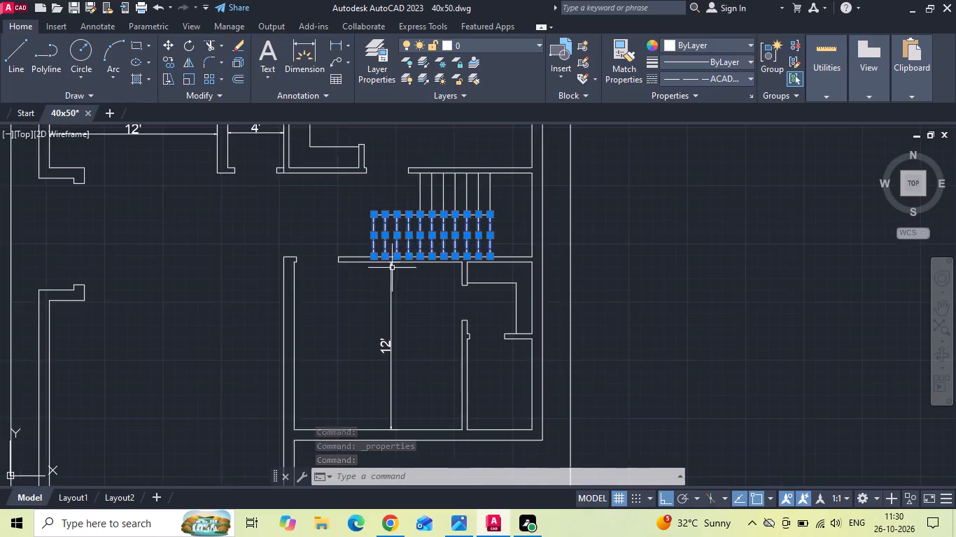
scroll(386, 274, down, 1)
middle_drag(146, 275, 252, 280)
key(Escape)
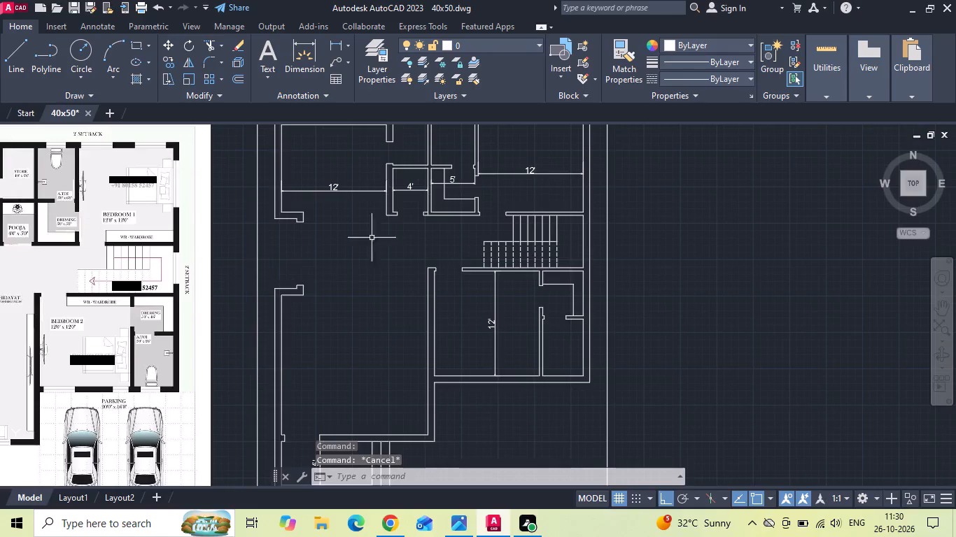
Draw a horizontal line through the tread midpoints of the northern flight, from its westernmost tread east into the landing.
scroll(537, 229, up, 2)
key(l)
key(space)
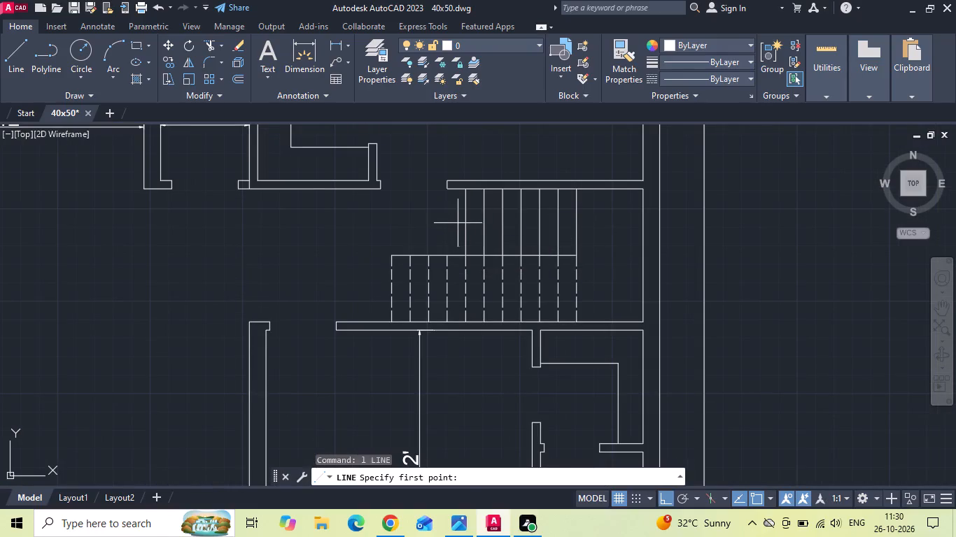
drag(463, 223, 479, 227)
scroll(625, 238, up, 1)
click(621, 234)
key(Escape)
Draw a line through the southern flight's tread midpoints from its westernmost to easternmost tread, continuing 1'6" east into the landing.
key(l)
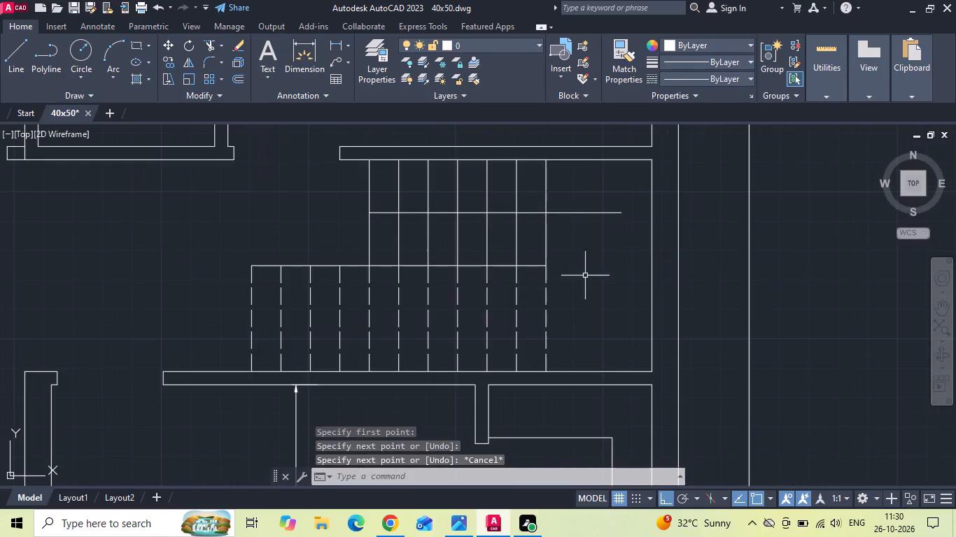
key(space)
drag(254, 324, 262, 324)
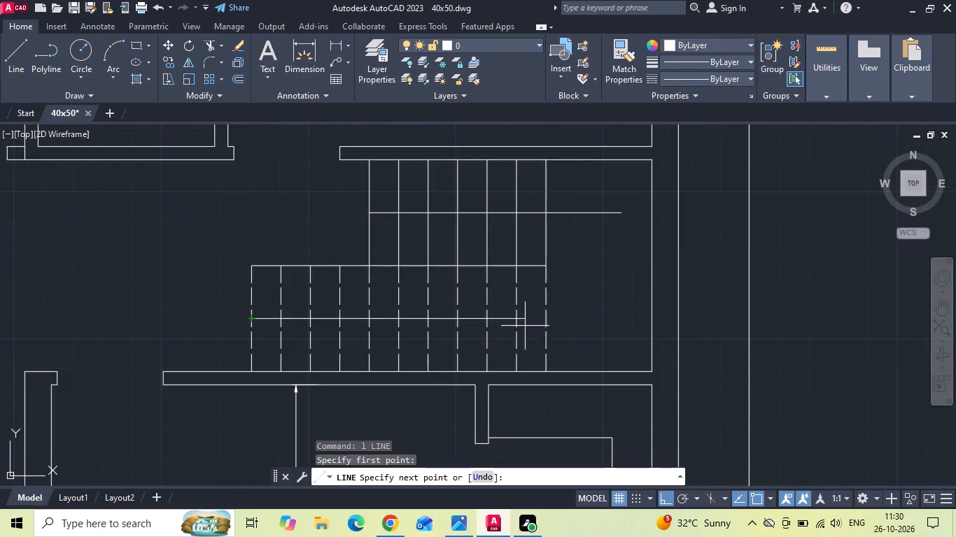
click(546, 322)
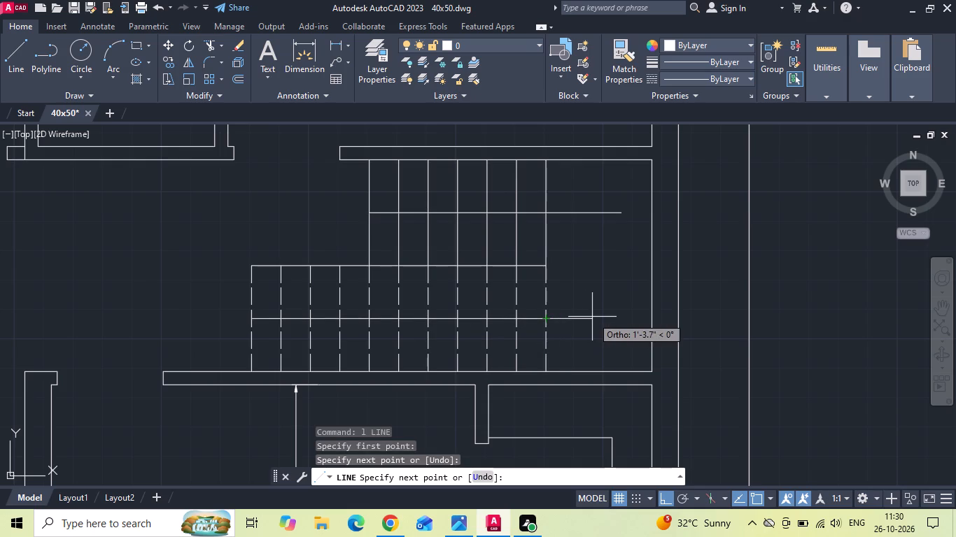
text(1'6)
key(Return)
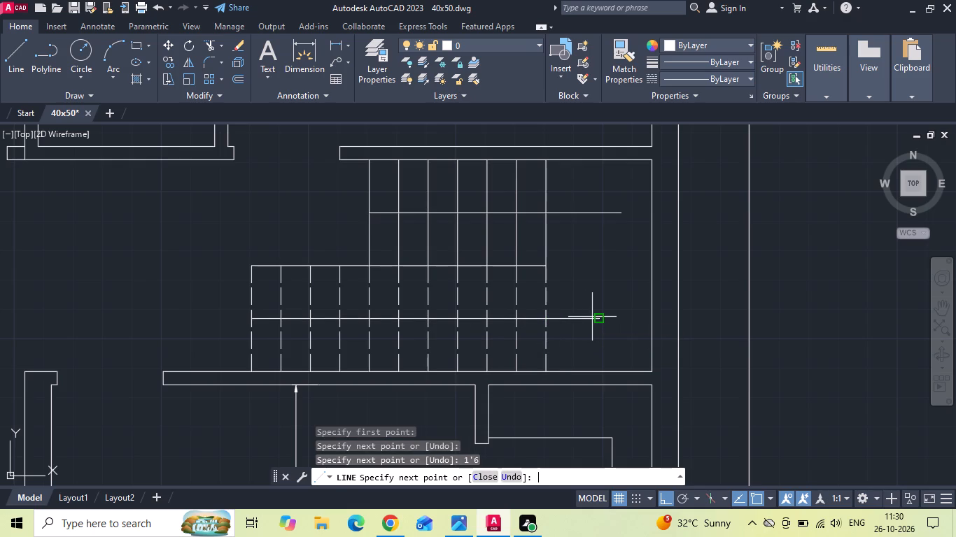
key(Escape)
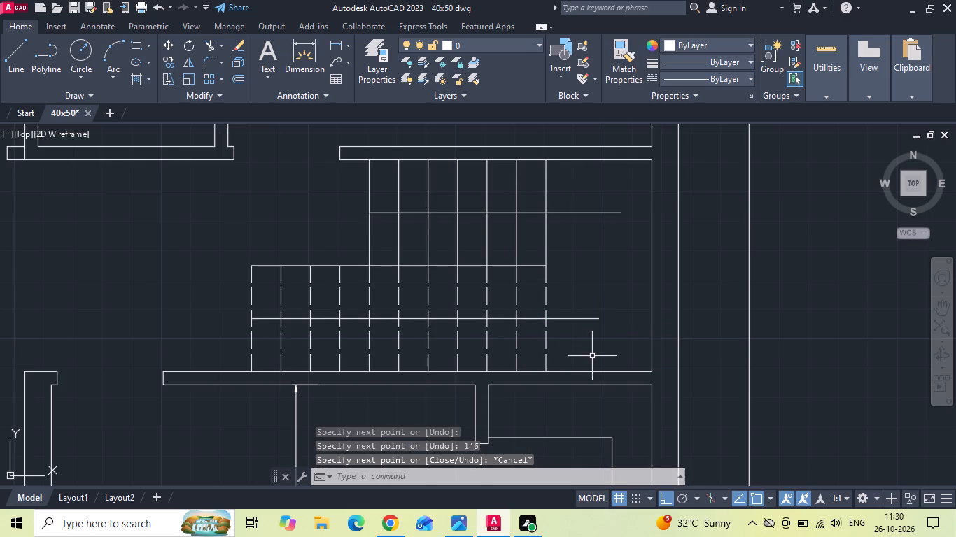
Draw a vertical line from the southern direction line's east end north across the northern flight's direction line in the landing.
text(l)
key(space)
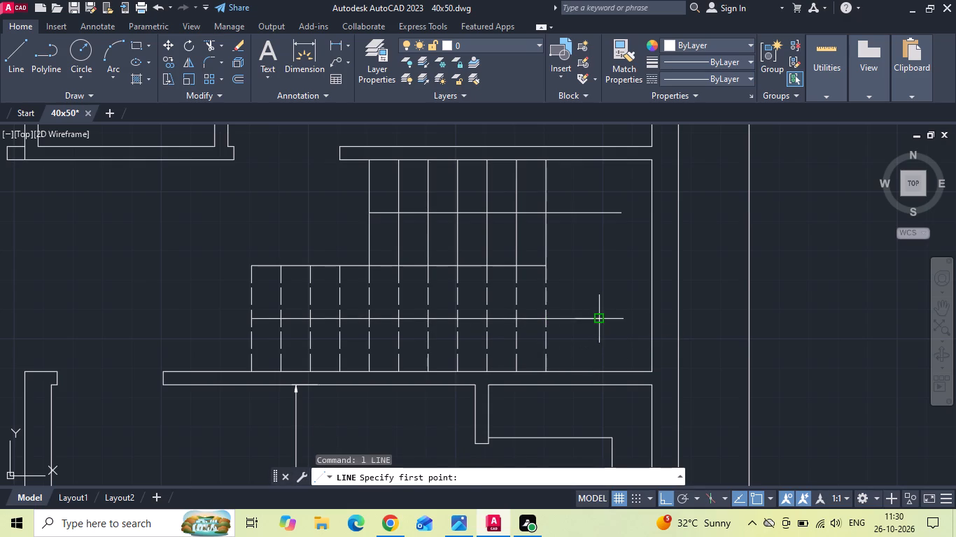
click(598, 320)
click(605, 189)
key(Escape)
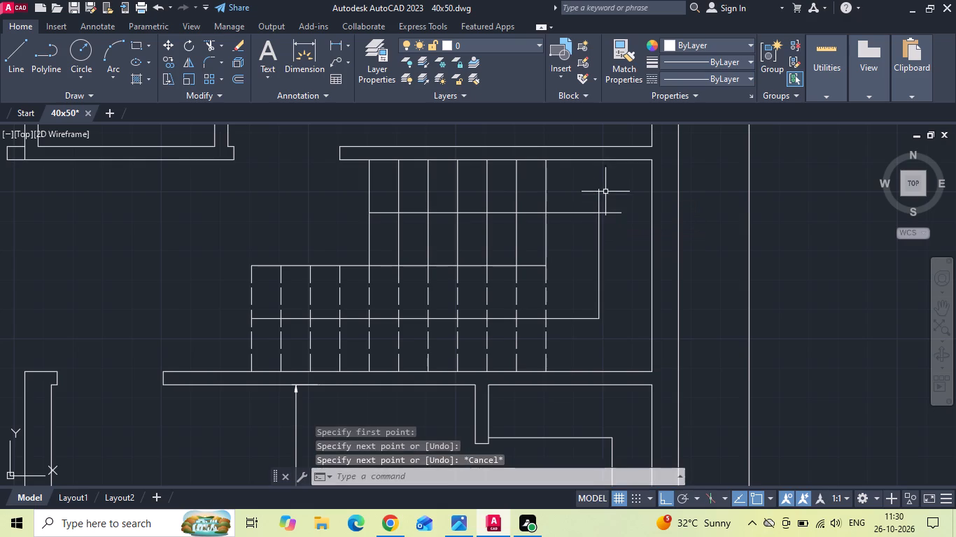
Fillet the northern direction line and the vertical landing line into a square corner.
key(f)
key(space)
click(595, 212)
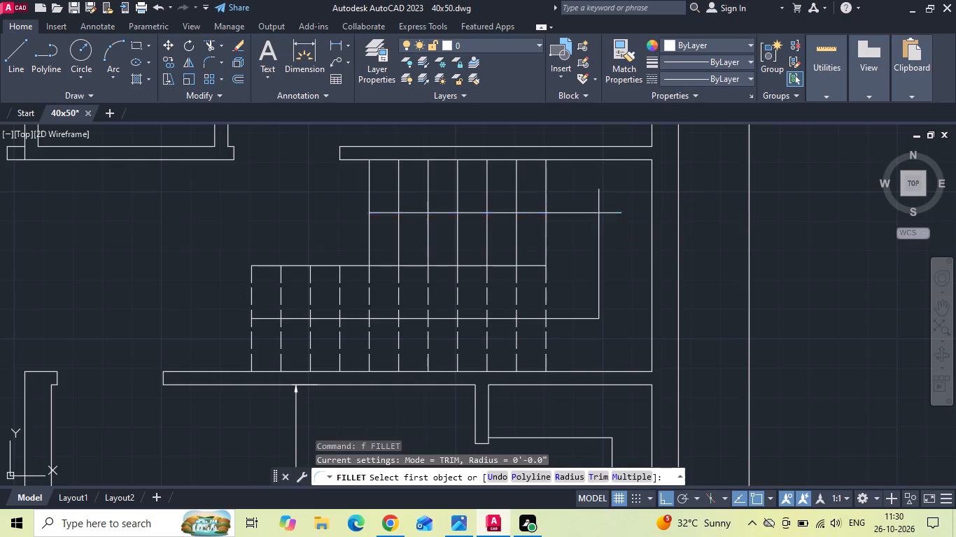
click(597, 234)
key(Escape)
Delete the short landing segment of the southern direction line and extend the remaining line east to the vertical landing line.
drag(591, 283, 588, 296)
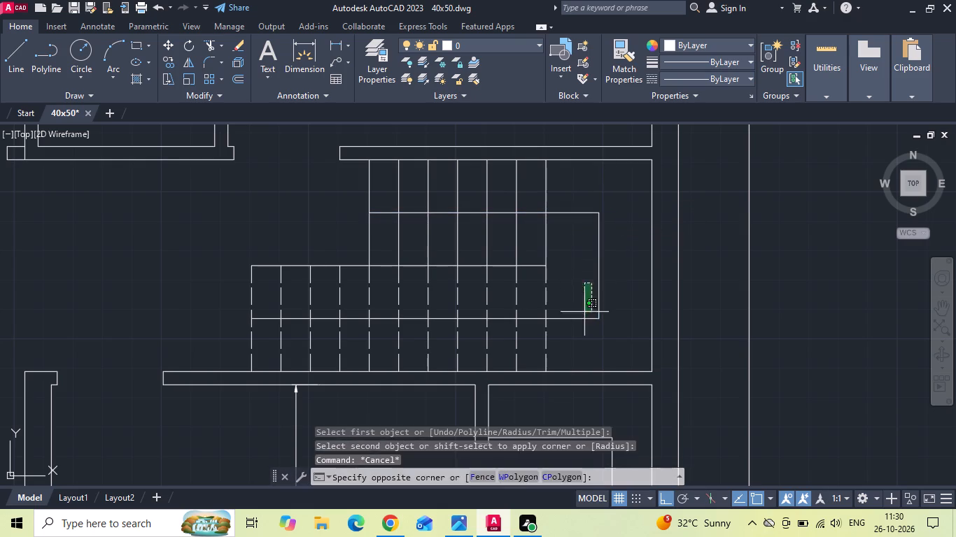
click(574, 345)
key(Delete)
text(ex)
key(space)
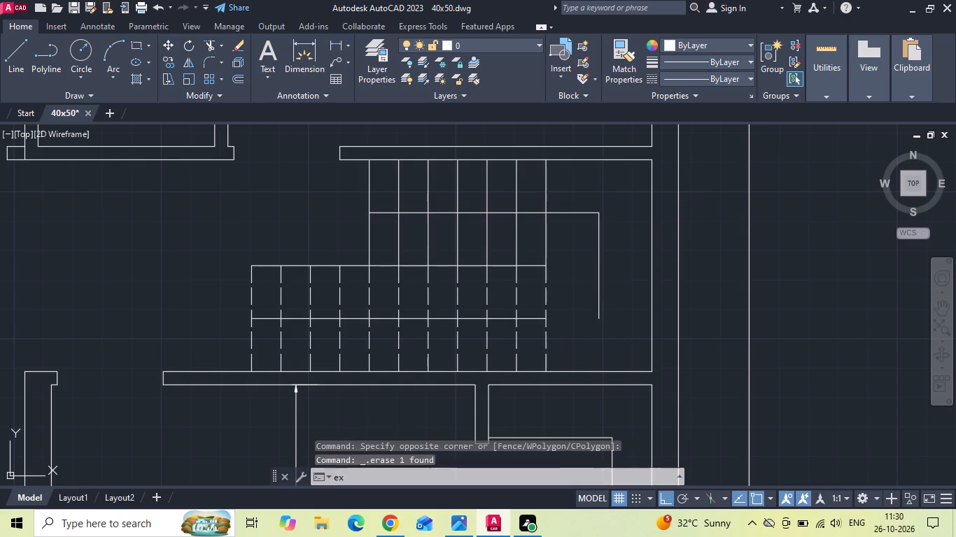
click(532, 318)
key(Escape)
Join the northern, vertical and southern direction lines into one polyline.
text(j)
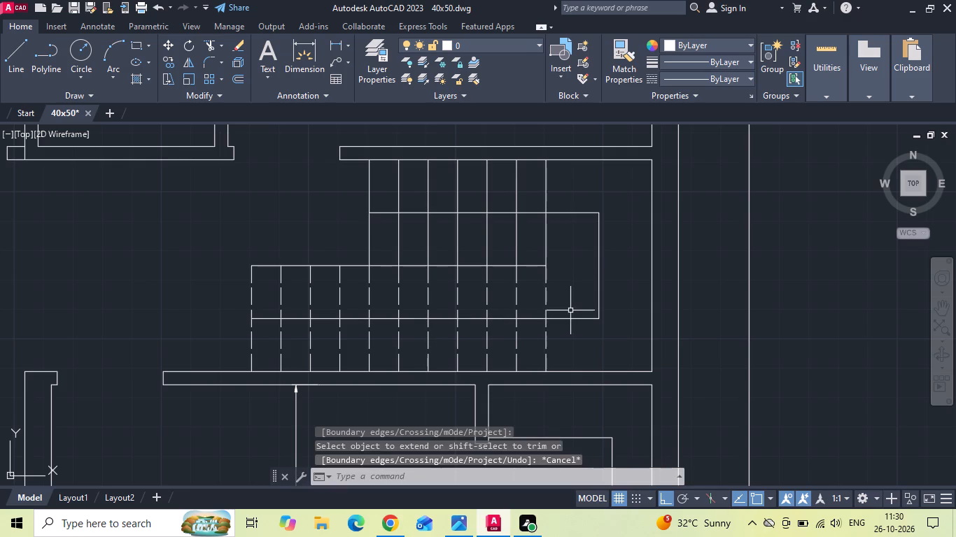
key(space)
click(558, 213)
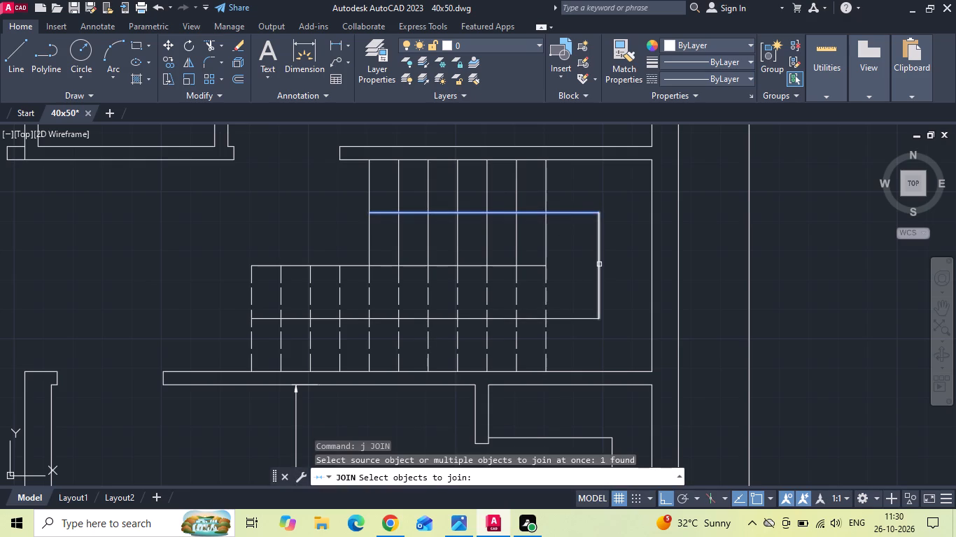
click(599, 264)
click(576, 317)
key(space)
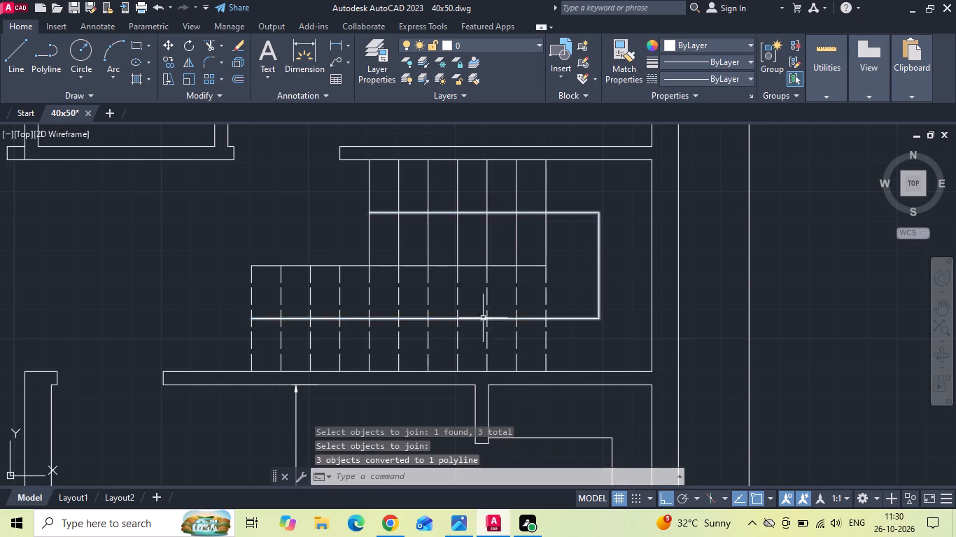
Draw a west-pointing inscribed three-sided polygon of about 2.4" radius, centred on the southern direction line's west end.
middle_drag(397, 318, 715, 250)
text(pol)
key(space)
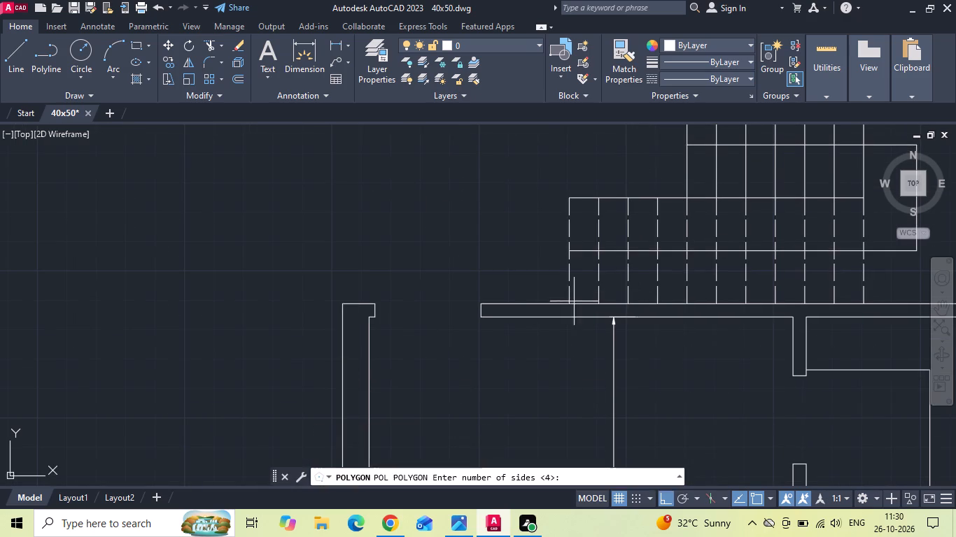
scroll(566, 261, up, 4)
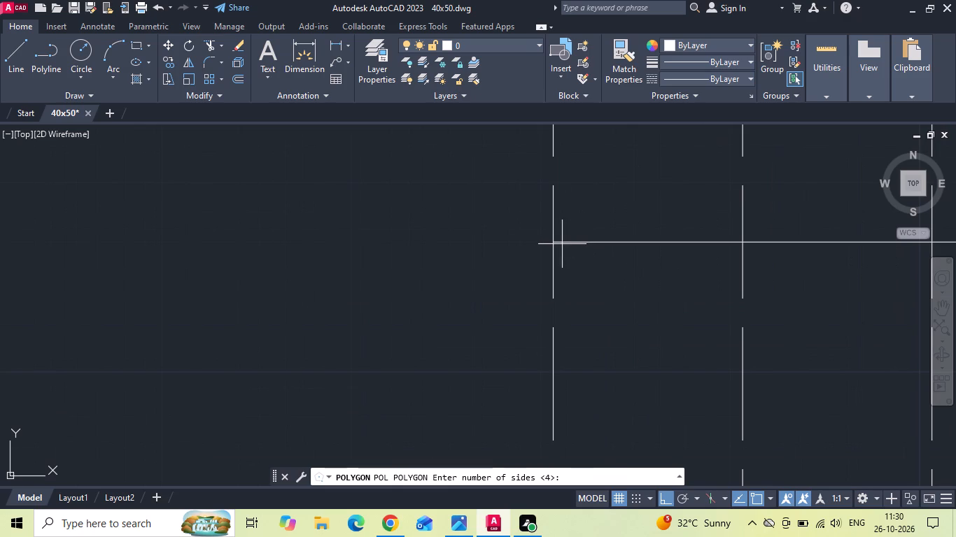
key(3)
key(space)
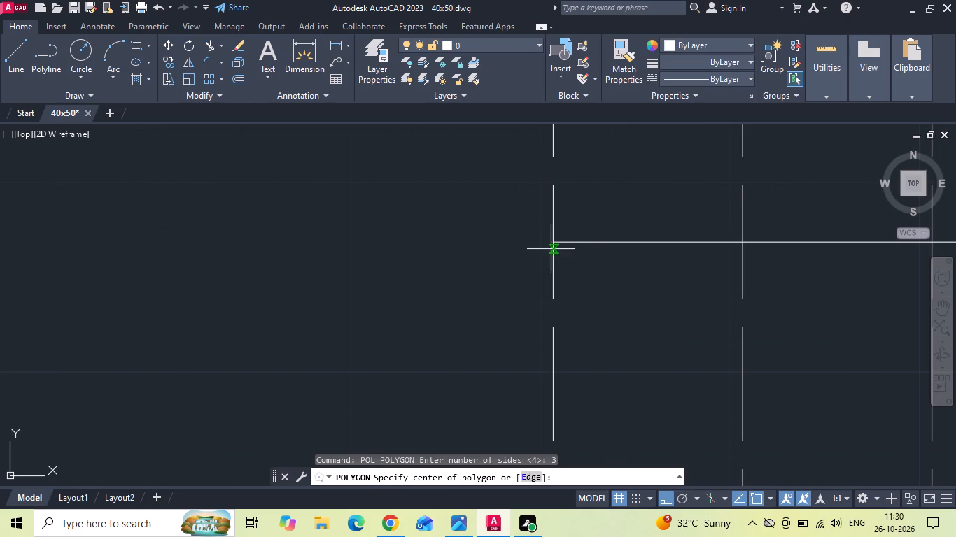
click(553, 244)
key(space)
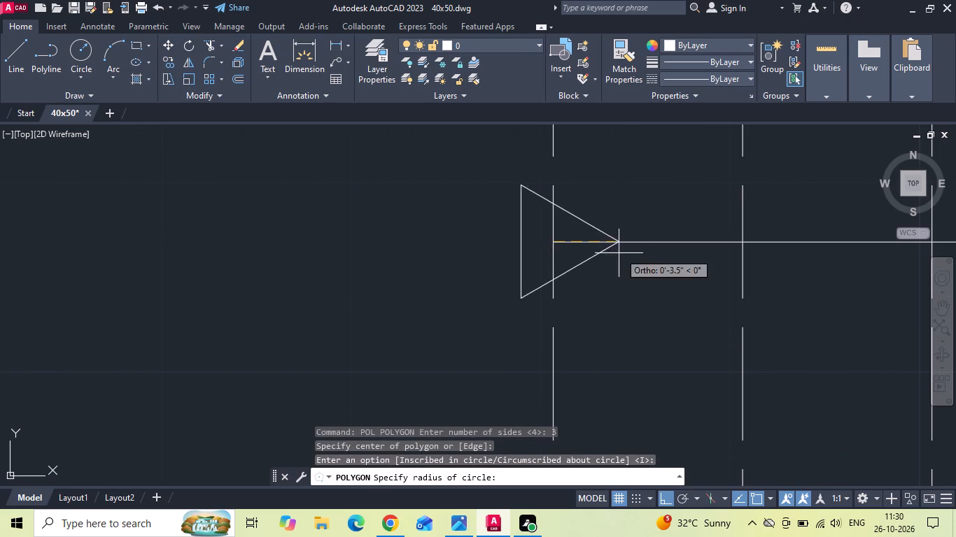
click(506, 255)
Move the triangle east by its tip along the direction line, placing it between the southern flight's two westernmost treads.
click(575, 230)
right_click(575, 230)
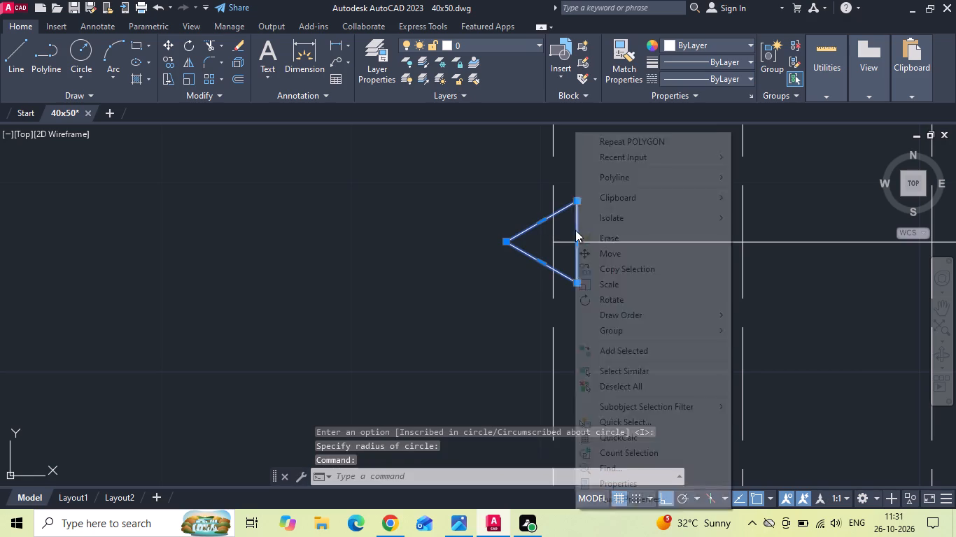
click(615, 252)
click(503, 244)
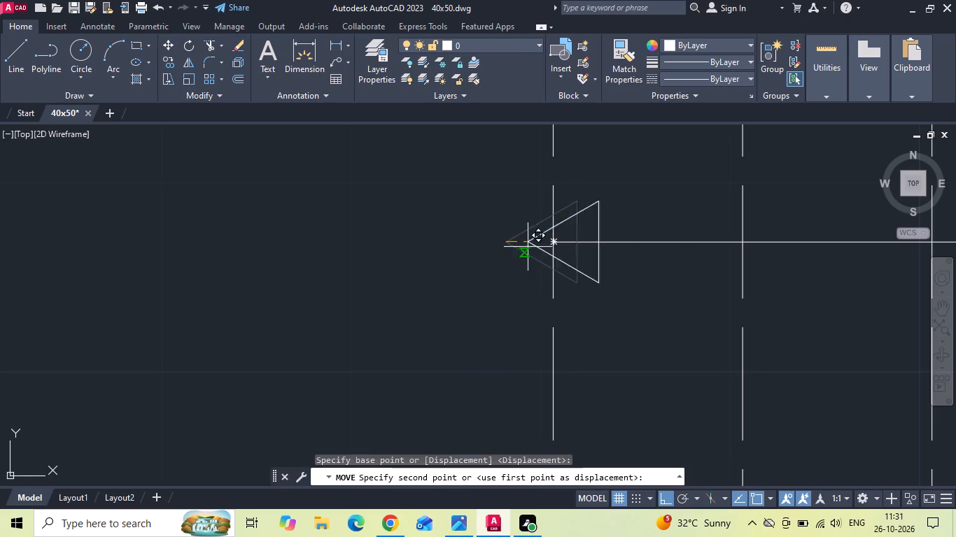
click(612, 247)
key(Escape)
Trim the direction line's parts west of the triangular arrowhead and inside it.
key(t)
text(r)
key(space)
drag(589, 251, 587, 248)
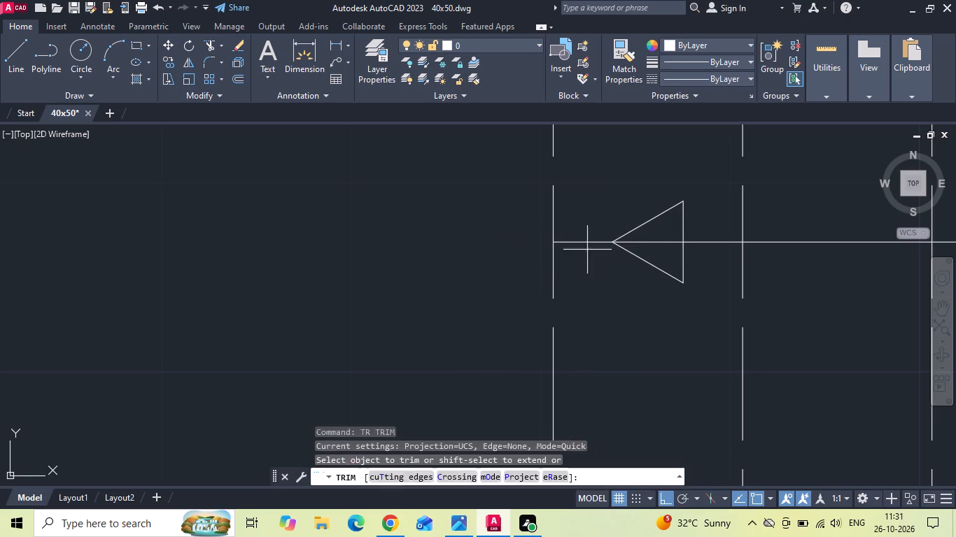
drag(587, 248, 587, 210)
click(652, 244)
click(648, 231)
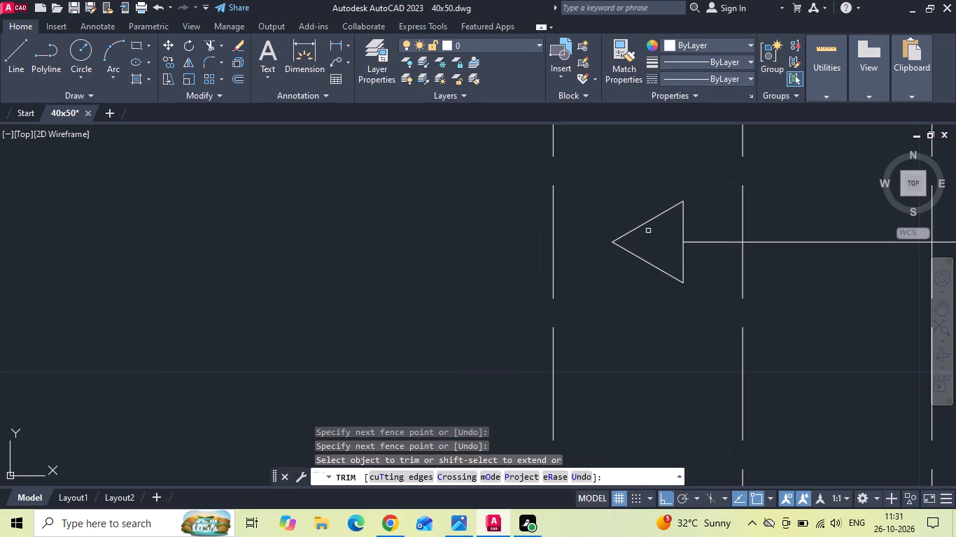
scroll(577, 289, down, 1)
key(Escape)
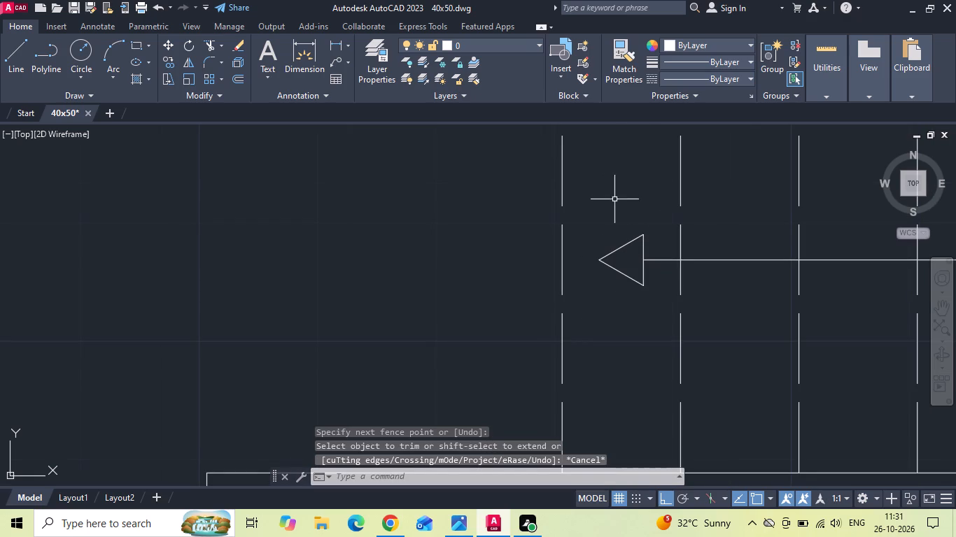
Set the colour of the arrowhead triangle and the staircase direction line to red.
drag(646, 209, 633, 257)
click(621, 280)
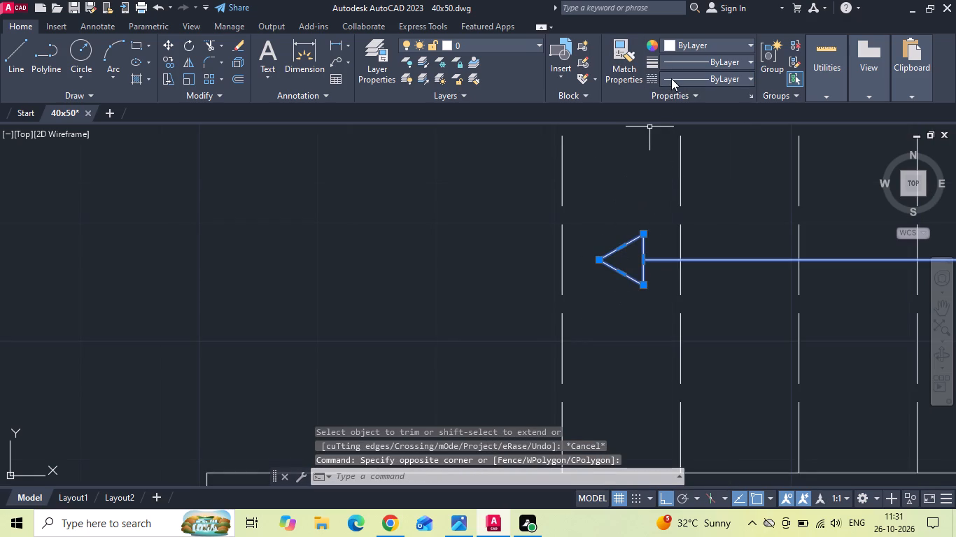
click(671, 78)
click(673, 44)
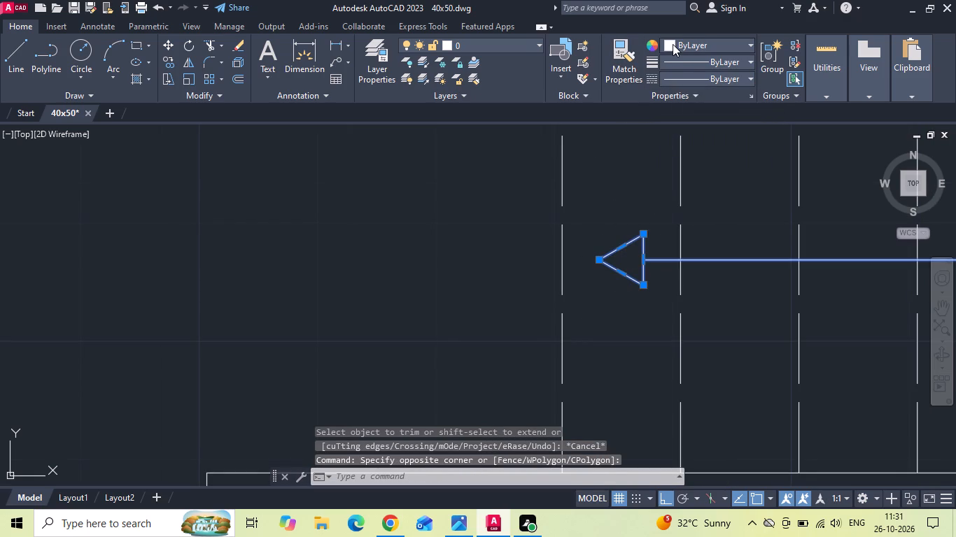
click(673, 44)
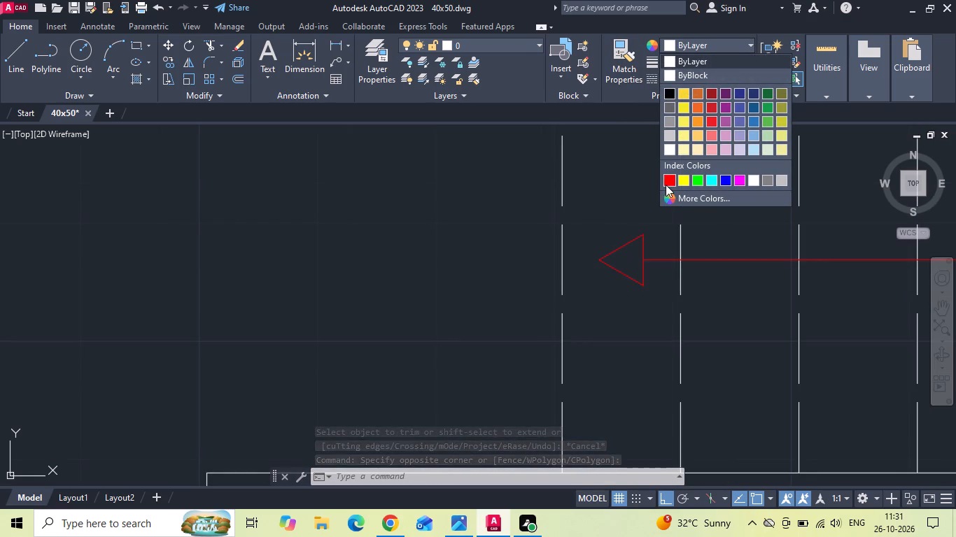
click(666, 185)
scroll(561, 282, down, 2)
key(Escape)
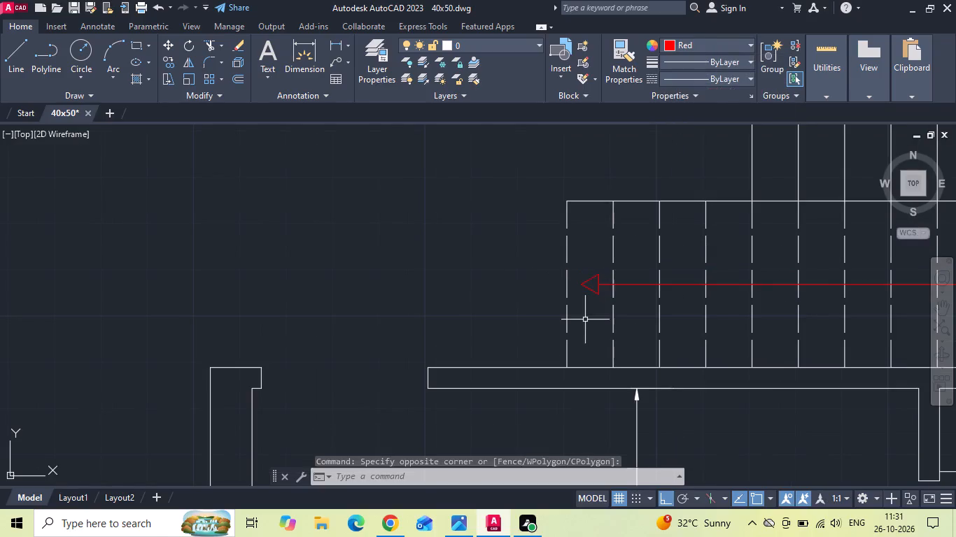
Compare the drafted staircase and direction arrow with the staircase in the reference plan.
scroll(582, 323, down, 3)
scroll(523, 306, down, 1)
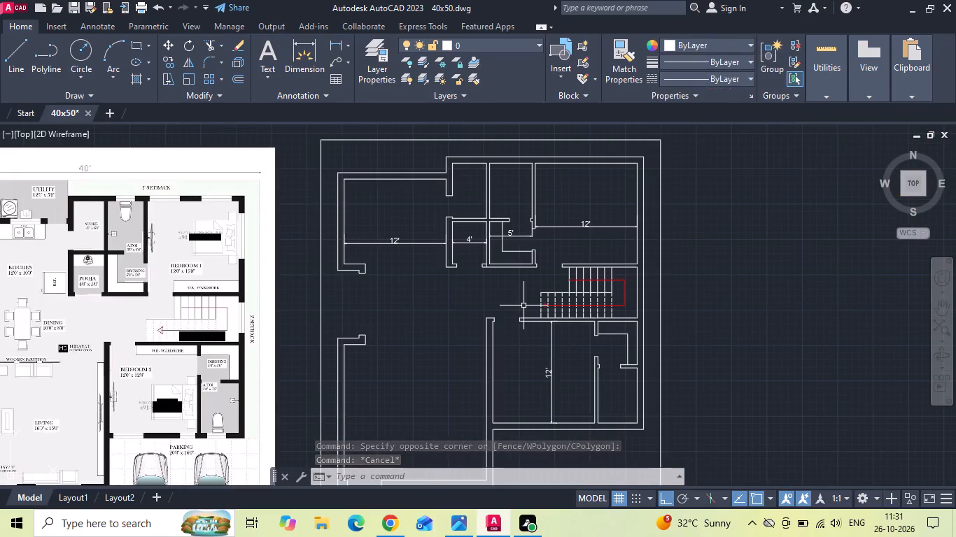
scroll(221, 329, up, 1)
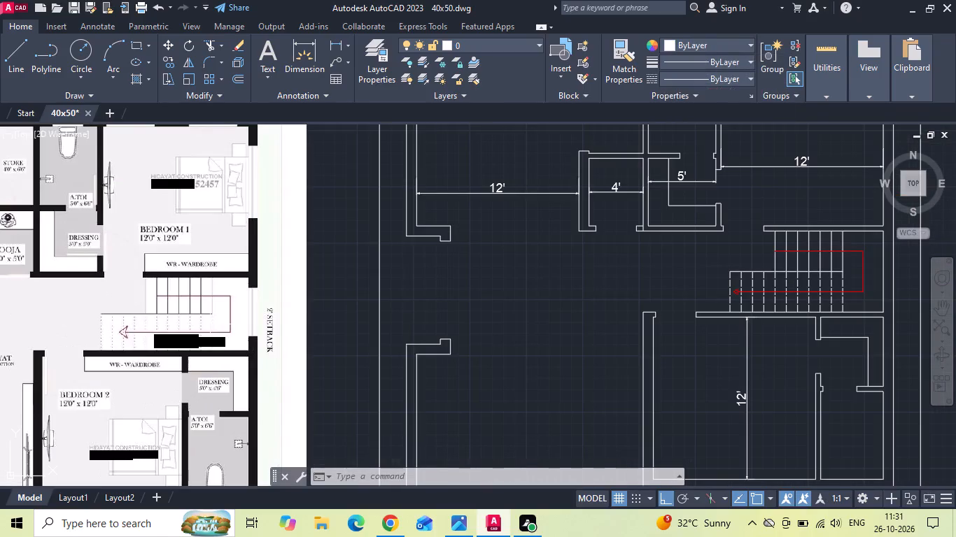
scroll(229, 296, up, 1)
scroll(72, 306, up, 1)
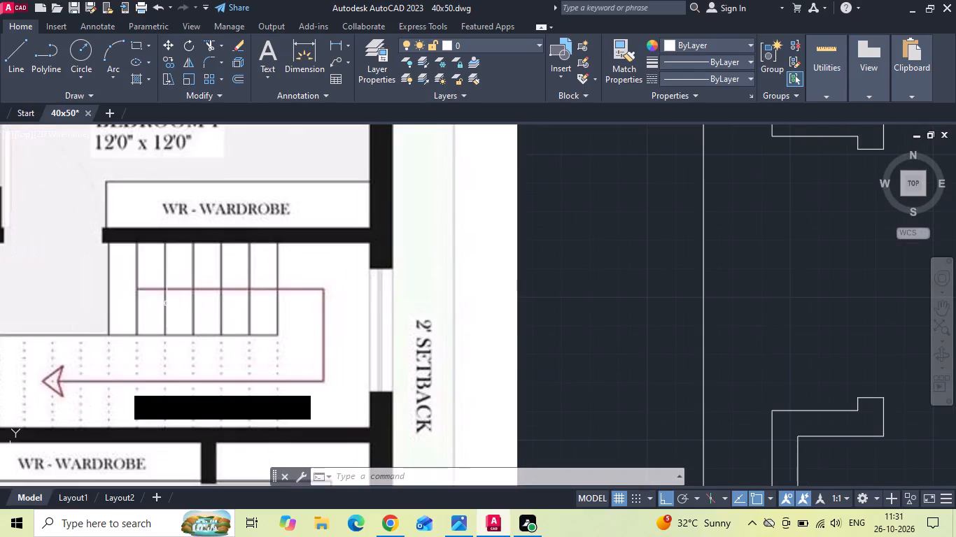
scroll(162, 294, down, 2)
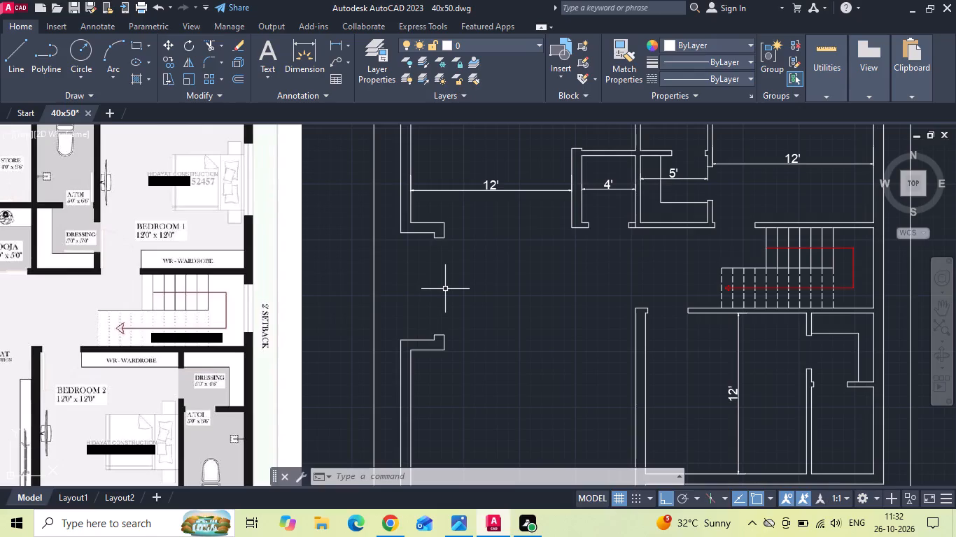
Save the 40x50 drawing.
key(ctrl+s)
key(ctrl+s)
key(ctrl+s)
key(ctrl+s)
Place a multiline text box in the dining area between the two short wall returns and set its text height to 8".
scroll(208, 288, down, 2)
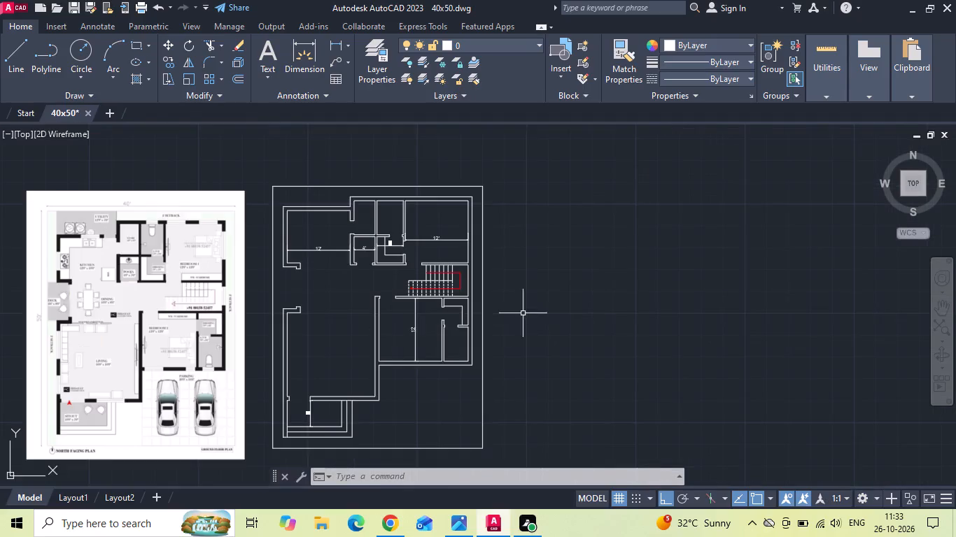
scroll(402, 309, up, 2)
scroll(380, 355, down, 1)
middle_drag(363, 366, 509, 334)
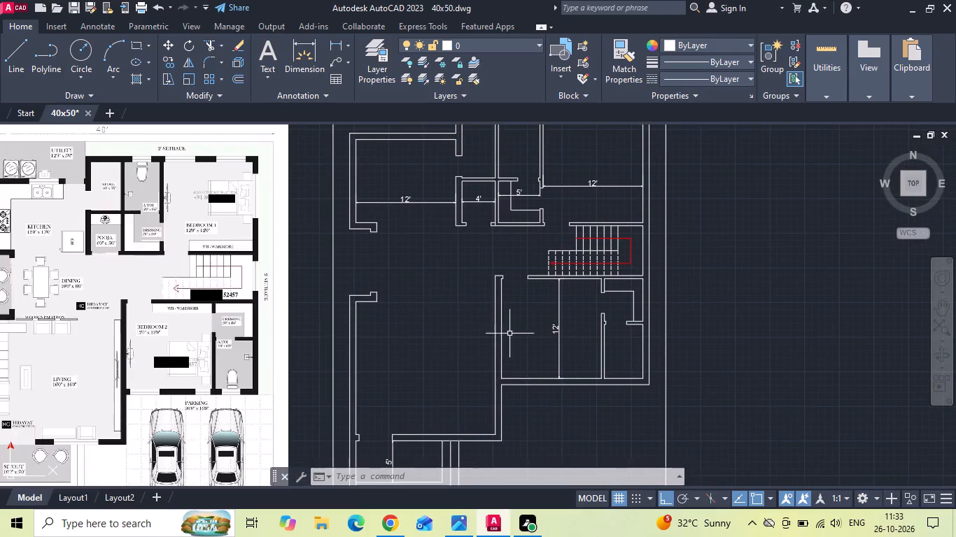
middle_drag(415, 339, 437, 333)
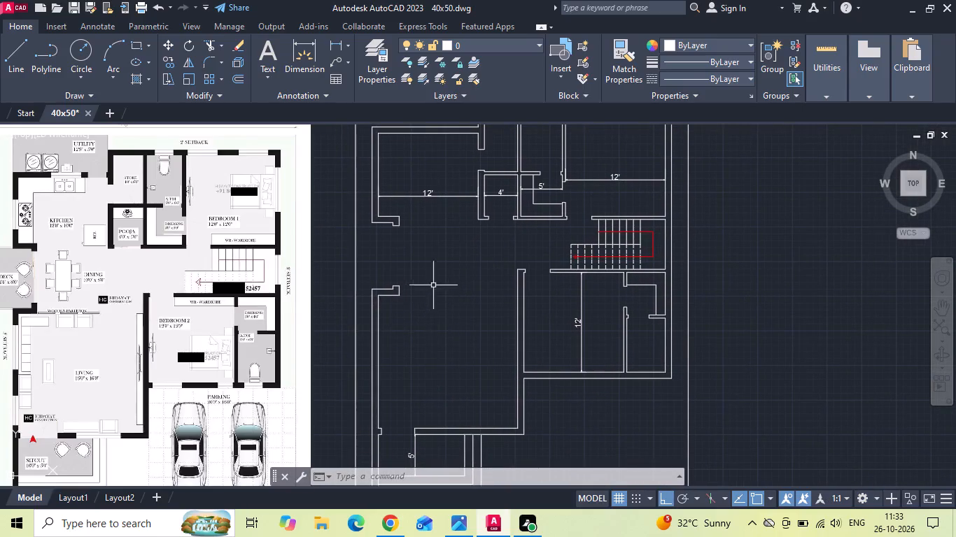
middle_drag(447, 271, 456, 338)
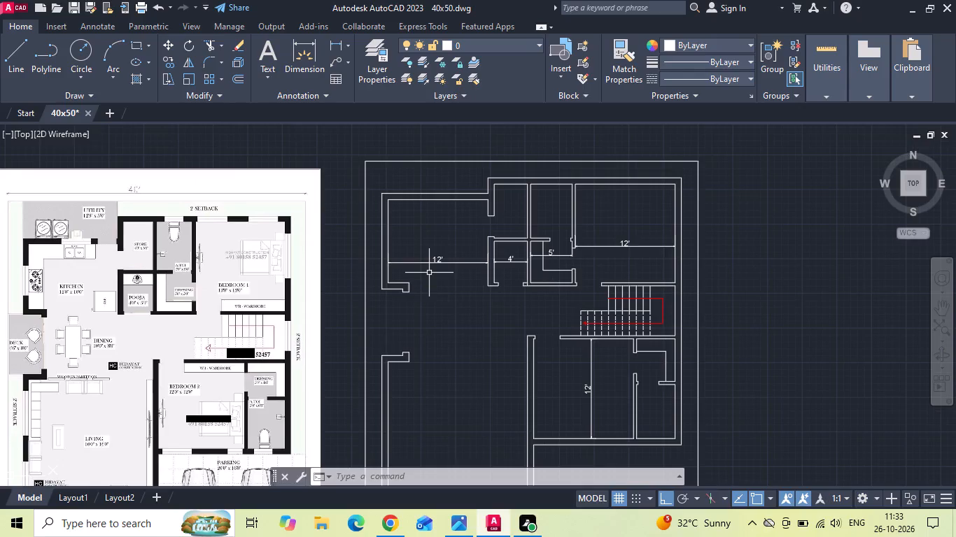
key(Escape)
text(mtext)
key(space)
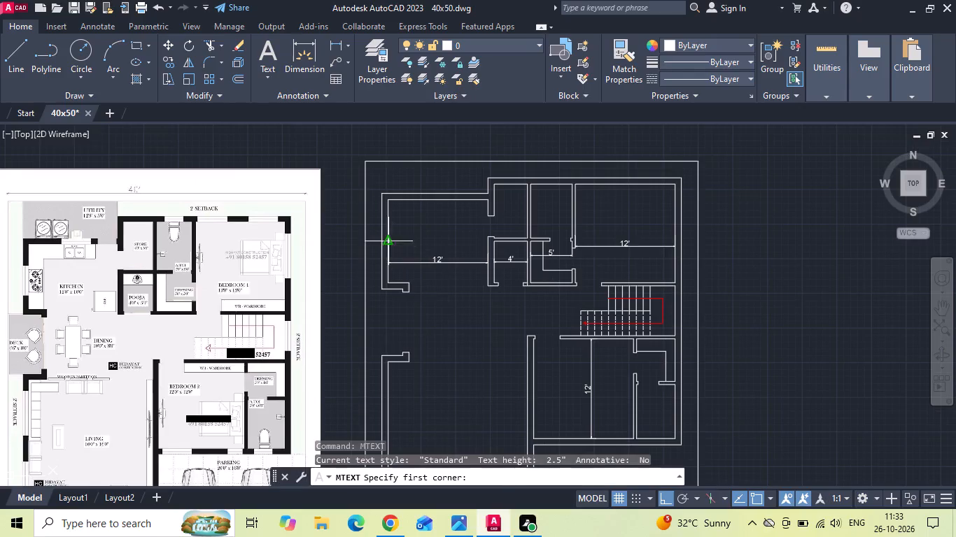
middle_drag(438, 360, 437, 333)
scroll(437, 333, up, 2)
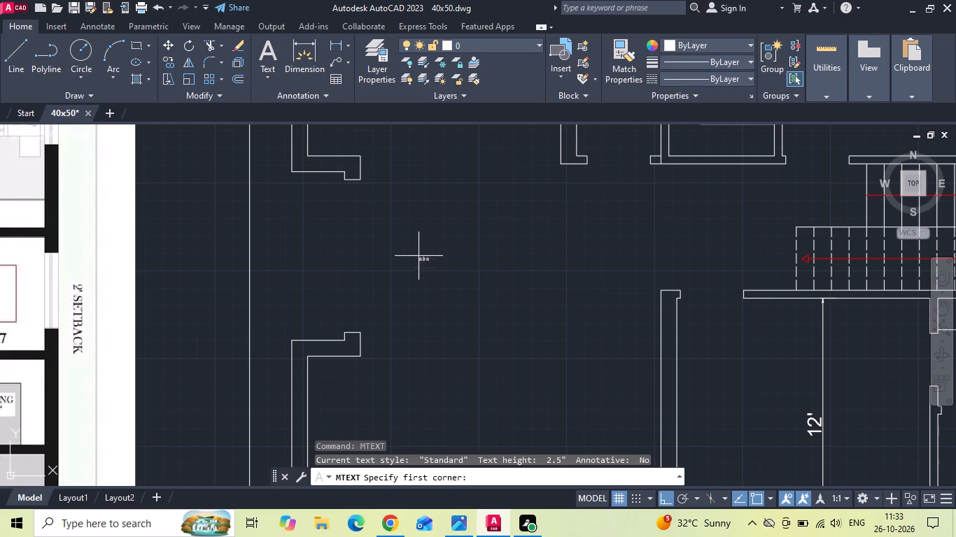
click(412, 246)
click(552, 274)
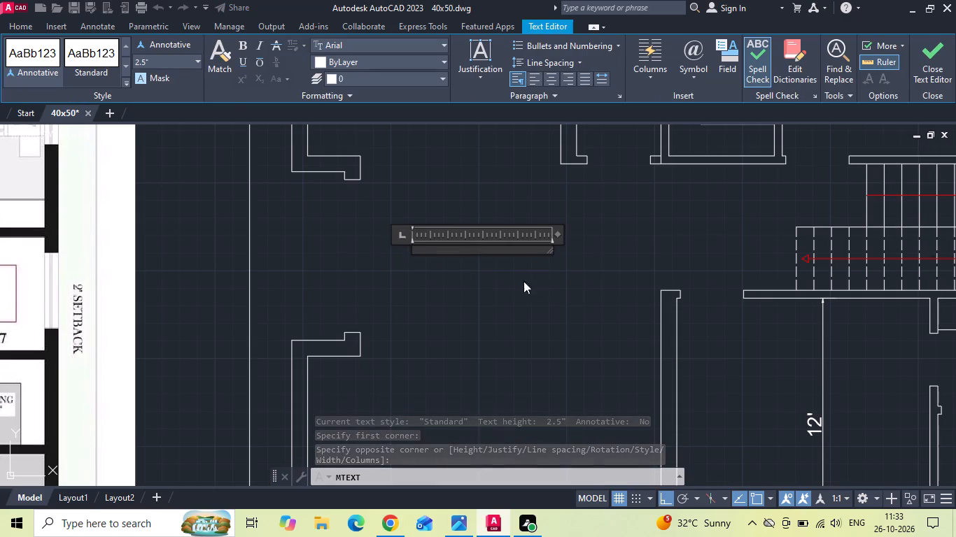
click(150, 59)
key(BackSpace)
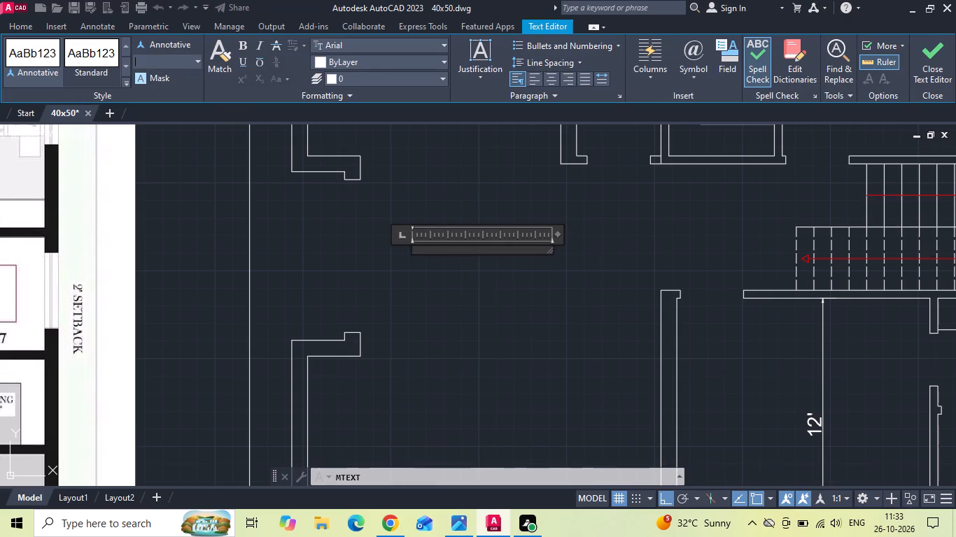
text(8")
key(Return)
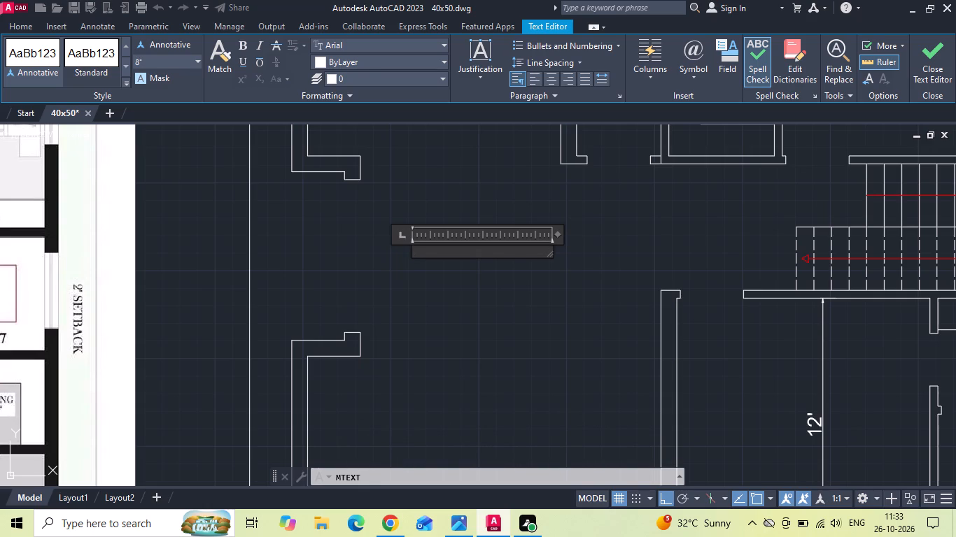
Set the font of the new multiline text to Times New Roman.
click(352, 48)
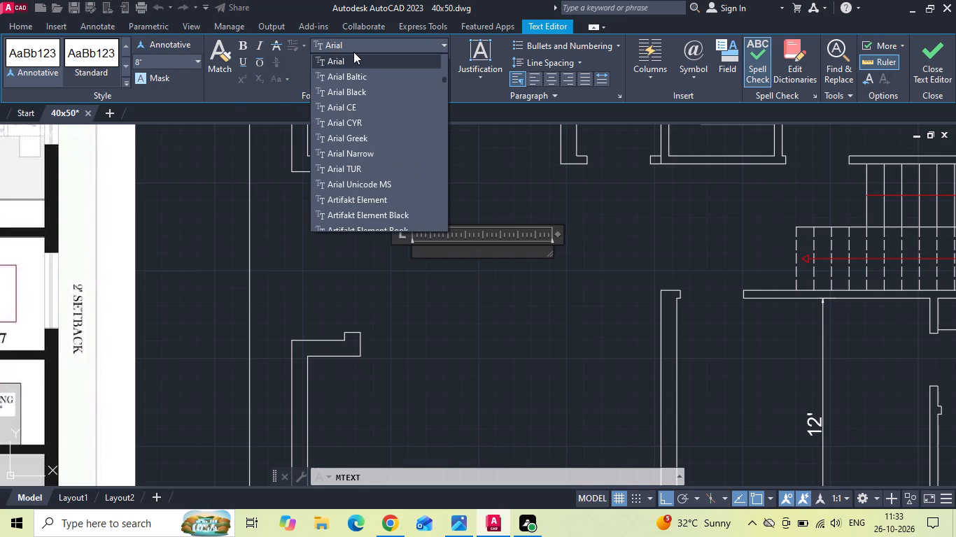
scroll(408, 132, down, 2)
scroll(374, 190, down, 7)
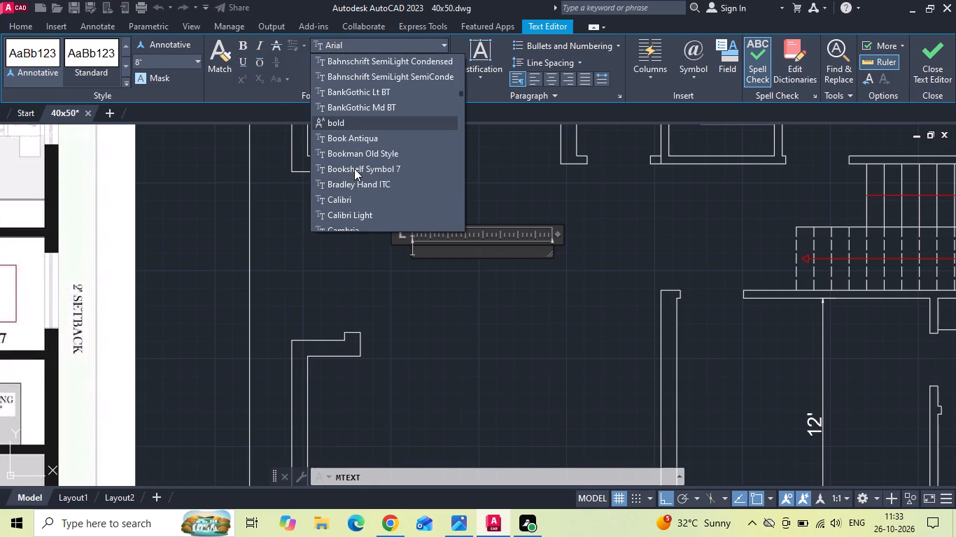
scroll(354, 169, down, 14)
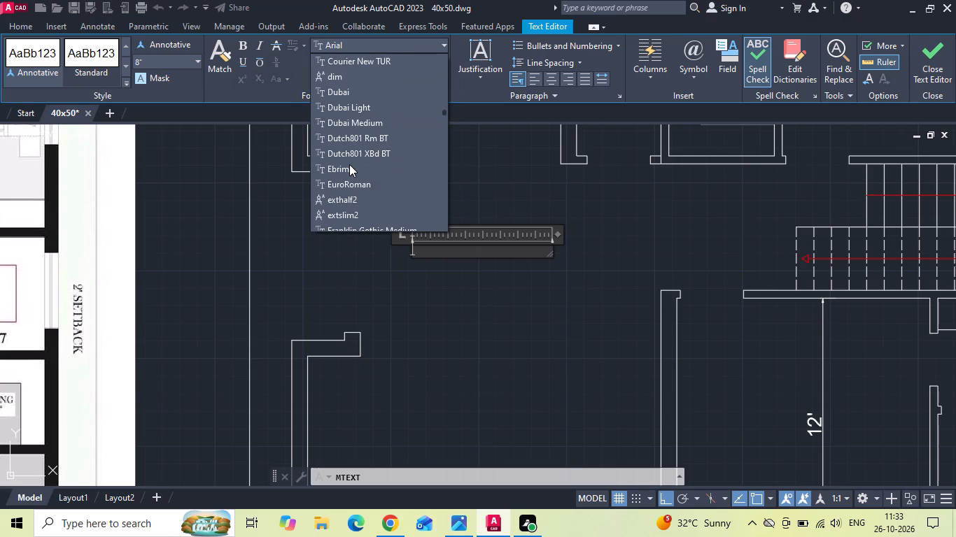
scroll(349, 164, down, 12)
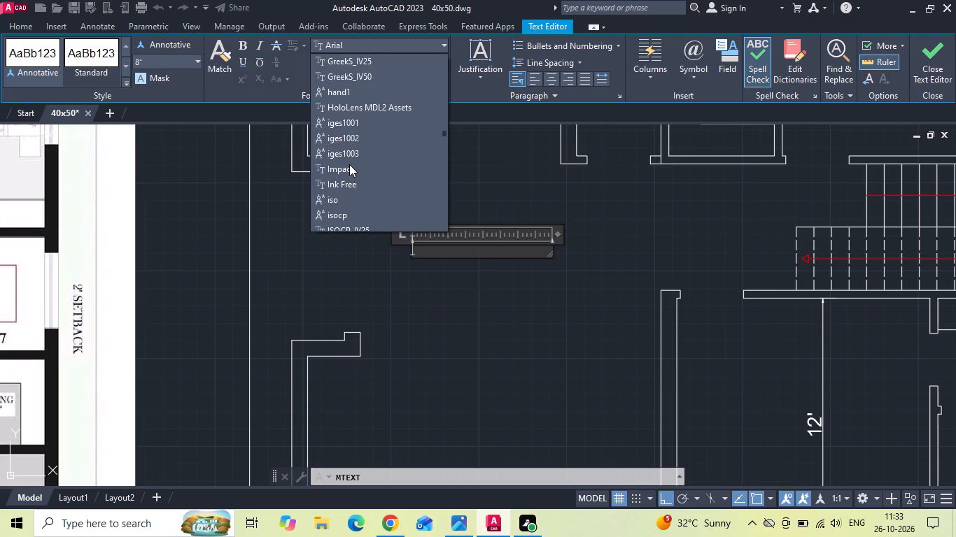
scroll(349, 164, down, 11)
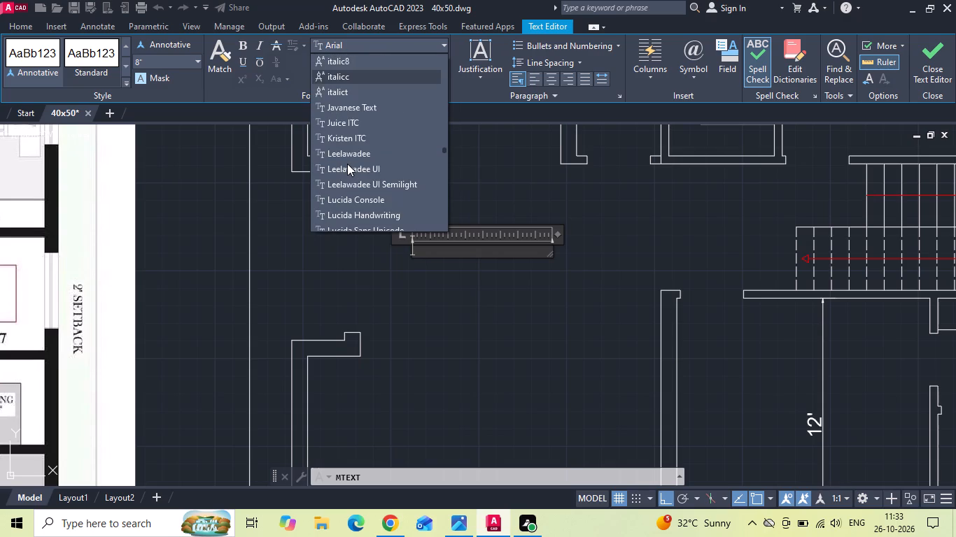
scroll(347, 164, down, 1)
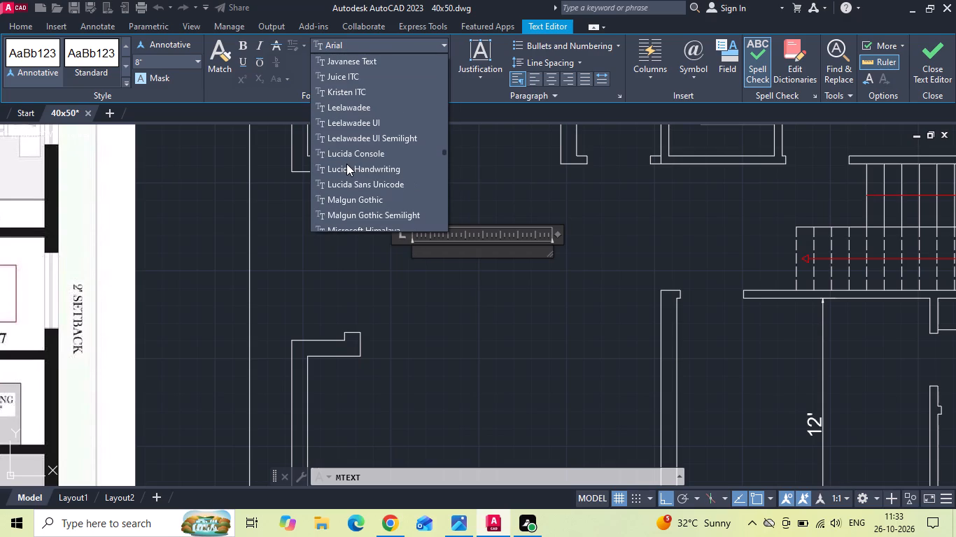
scroll(346, 164, down, 6)
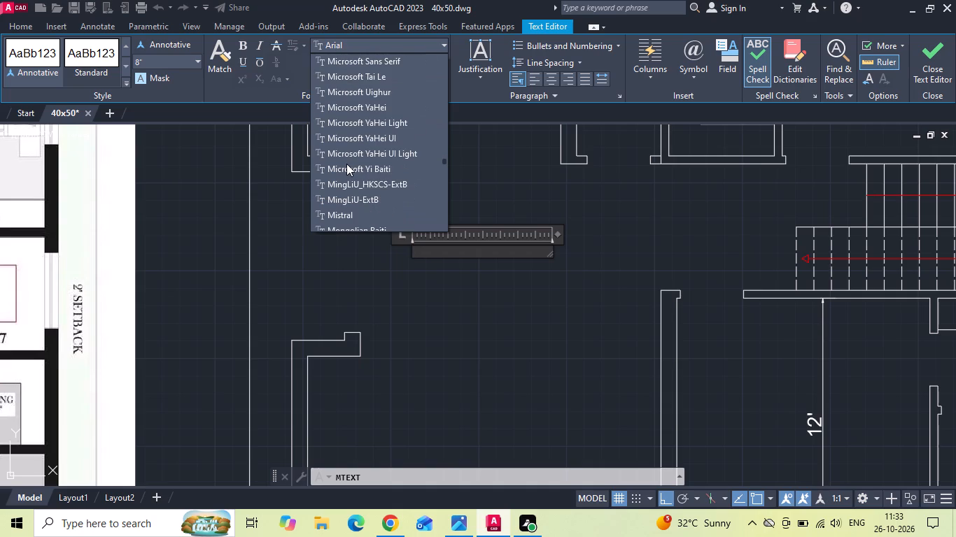
scroll(346, 164, down, 7)
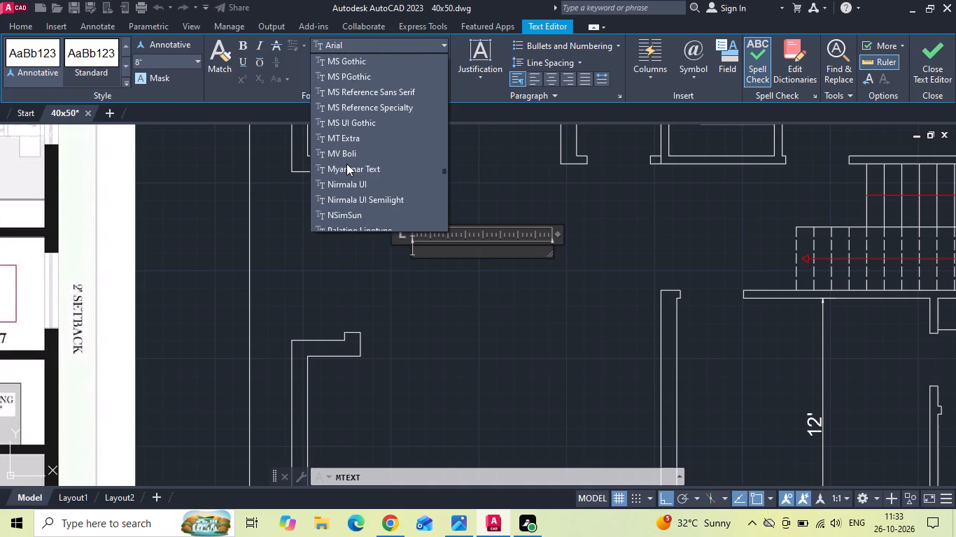
scroll(346, 164, down, 8)
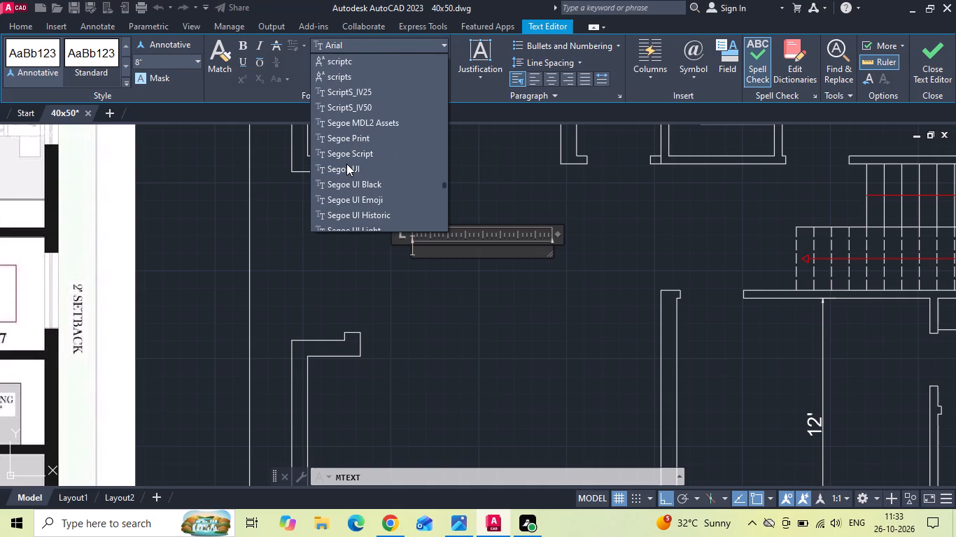
scroll(346, 164, down, 6)
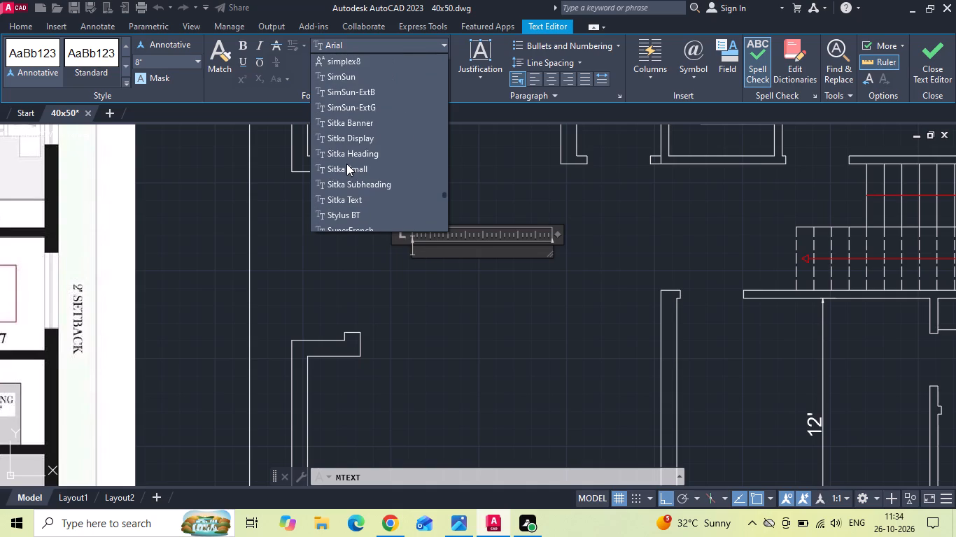
scroll(346, 164, down, 3)
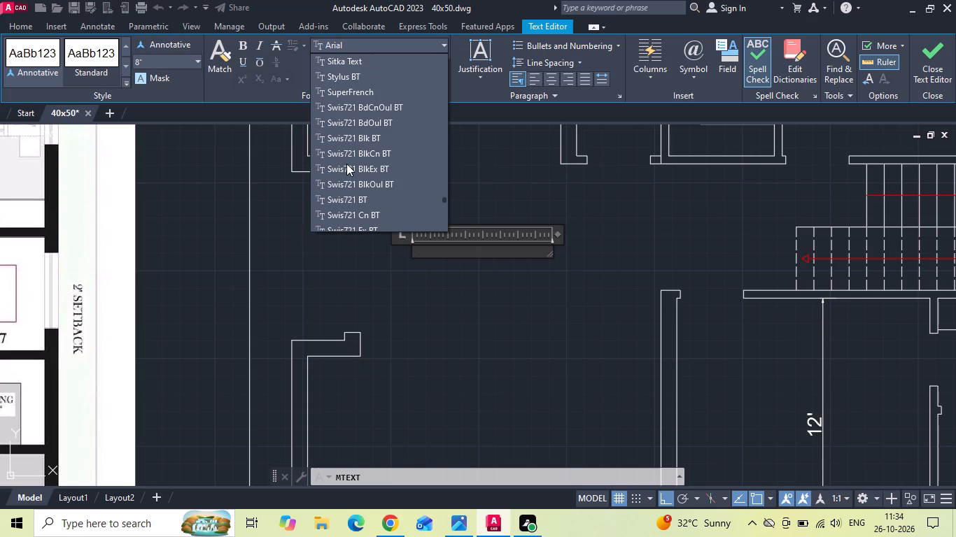
scroll(346, 164, down, 3)
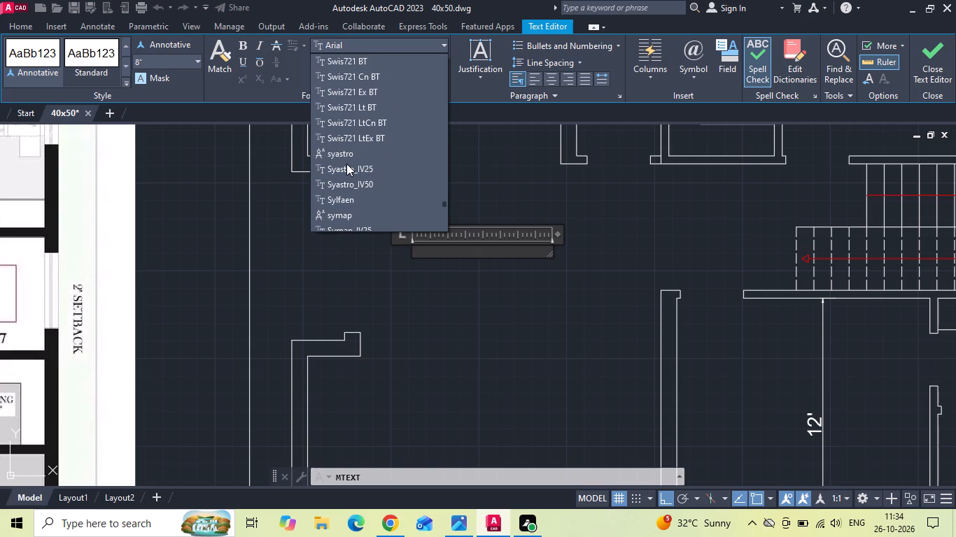
scroll(346, 164, down, 1)
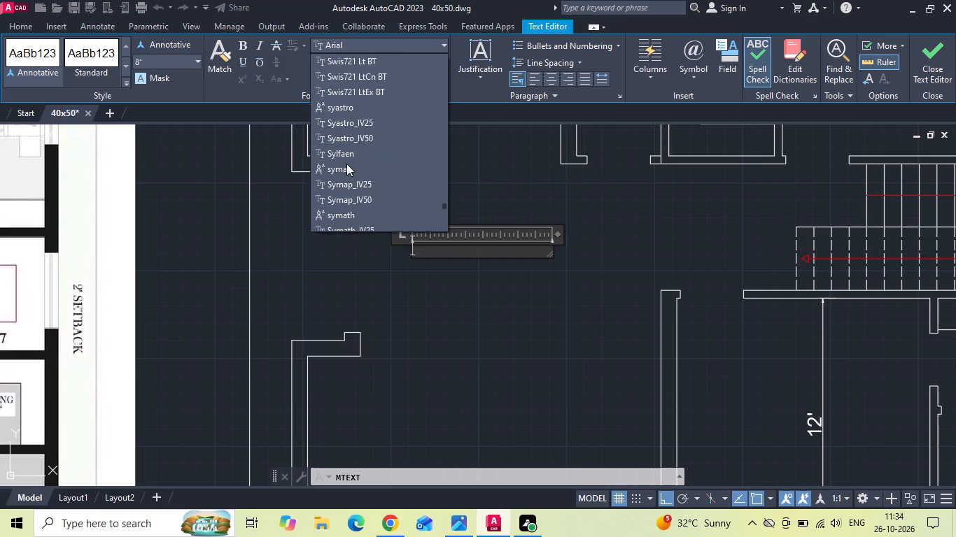
scroll(346, 164, down, 6)
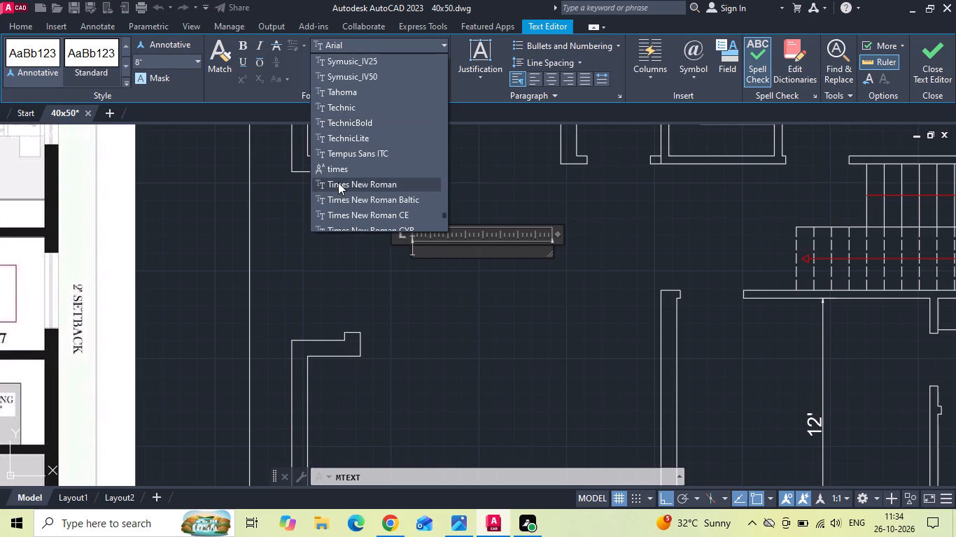
click(338, 182)
Enter the dining room label as DINING in capitals, with 10'0"8'0" on the second line, and finish the text.
middle_drag(330, 263, 480, 287)
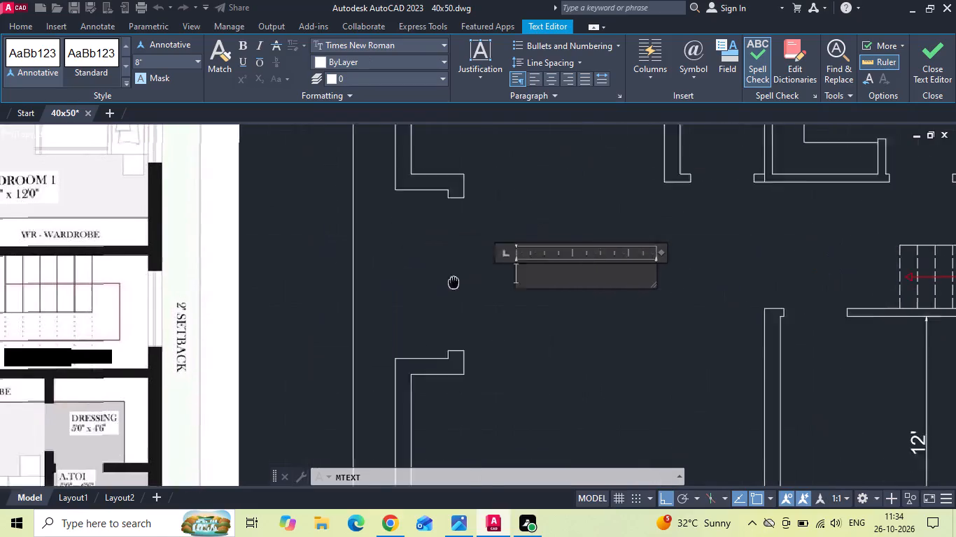
middle_drag(480, 287, 526, 294)
scroll(526, 294, down, 1)
middle_drag(528, 294, 642, 294)
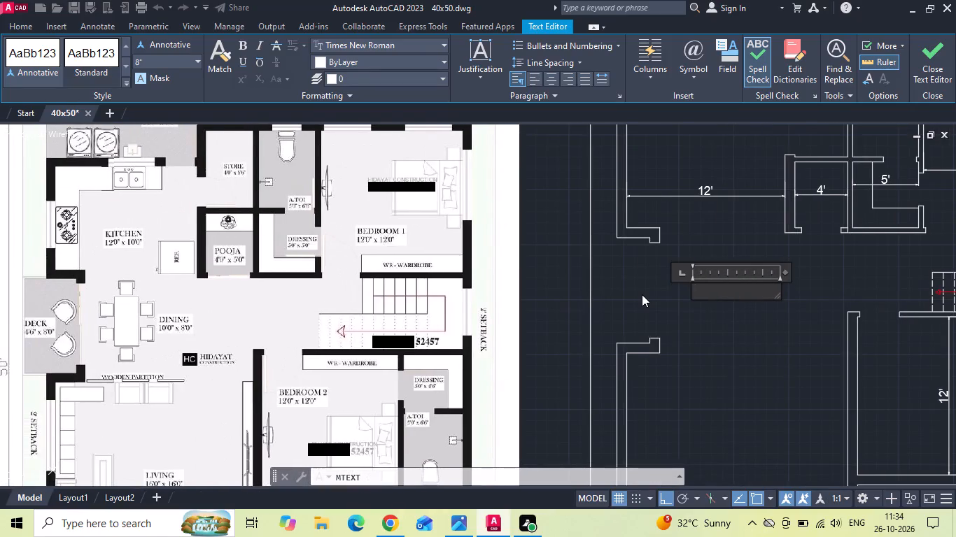
text(dining)
key(BackSpace)
key(BackSpace)
key(BackSpace)
key(BackSpace)
key(BackSpace)
key(BackSpace)
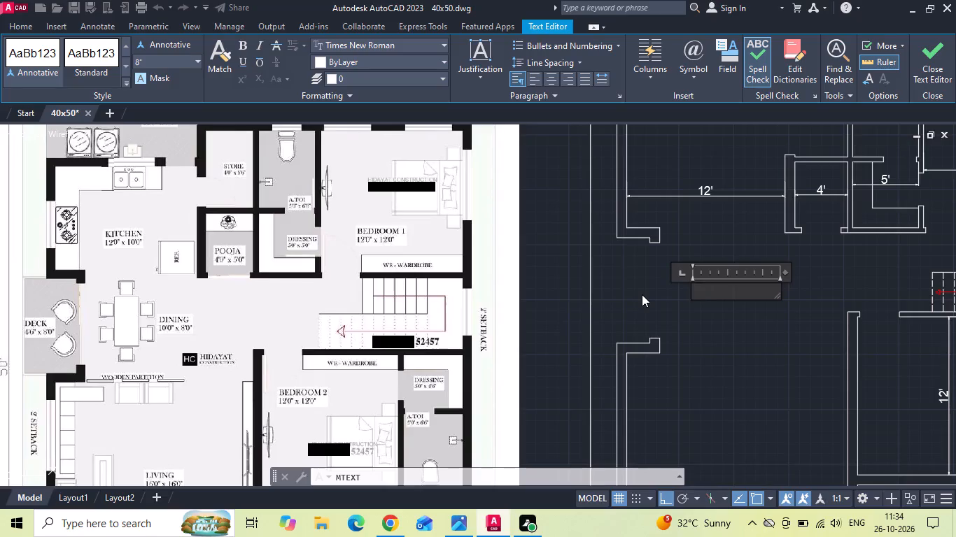
text(DINING)
key(Return)
text(10')
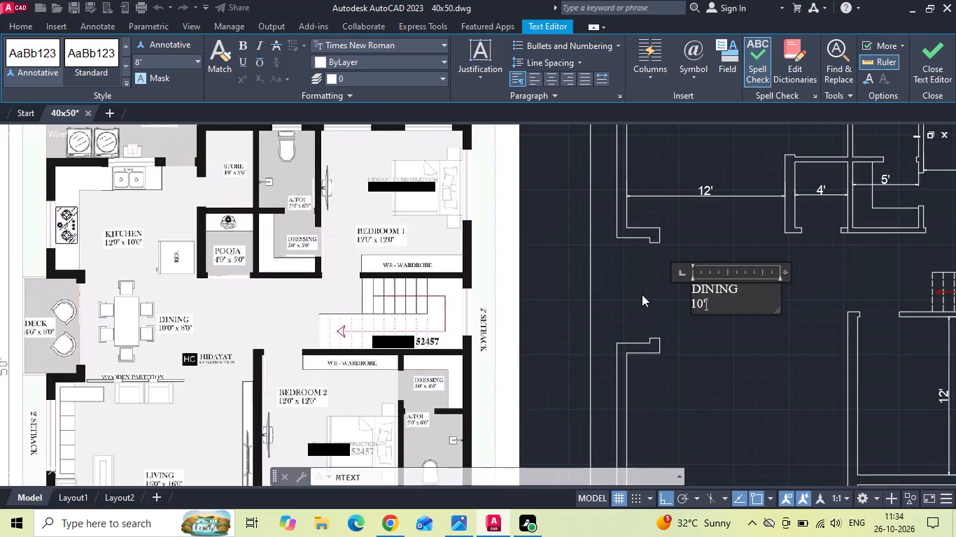
text(0")
text(8'0")
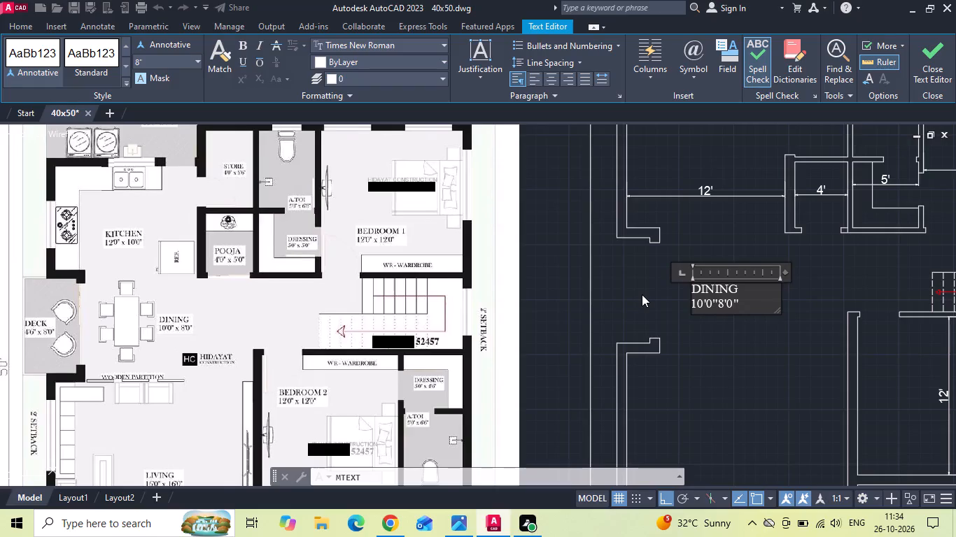
middle_click(643, 294)
click(645, 310)
Copy the DINING label about 7' straight west, towards the deck opening.
middle_drag(644, 308, 579, 307)
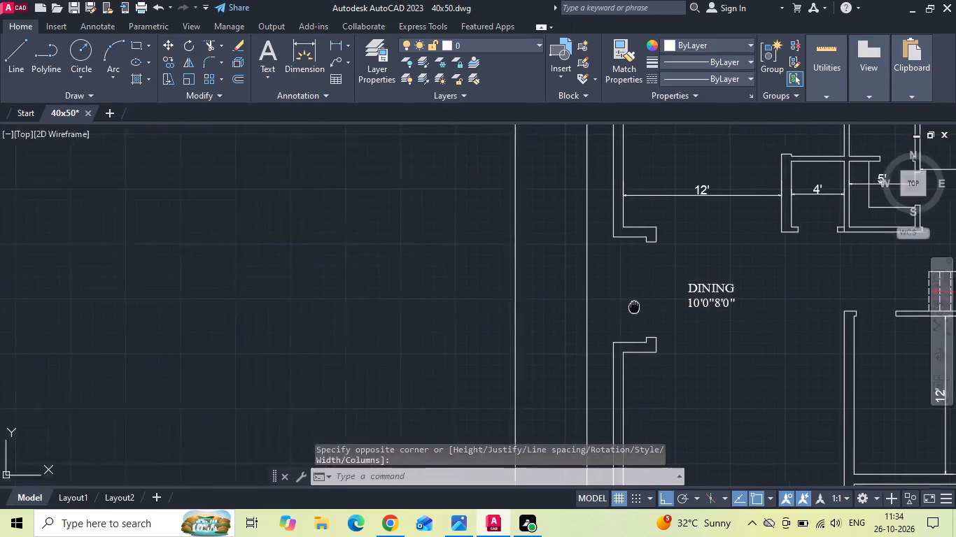
middle_drag(579, 307, 521, 307)
click(575, 292)
right_click(575, 292)
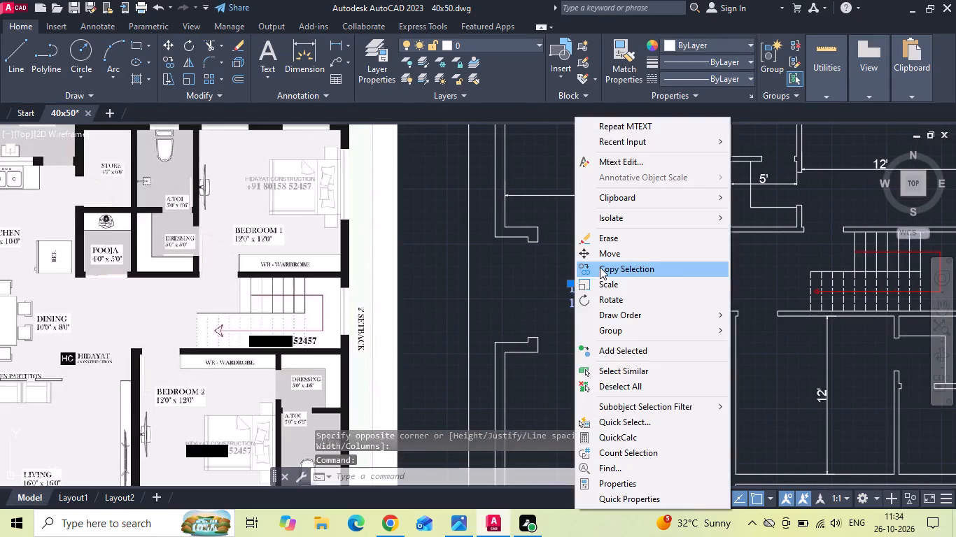
click(600, 267)
drag(585, 307, 564, 314)
scroll(492, 316, up, 2)
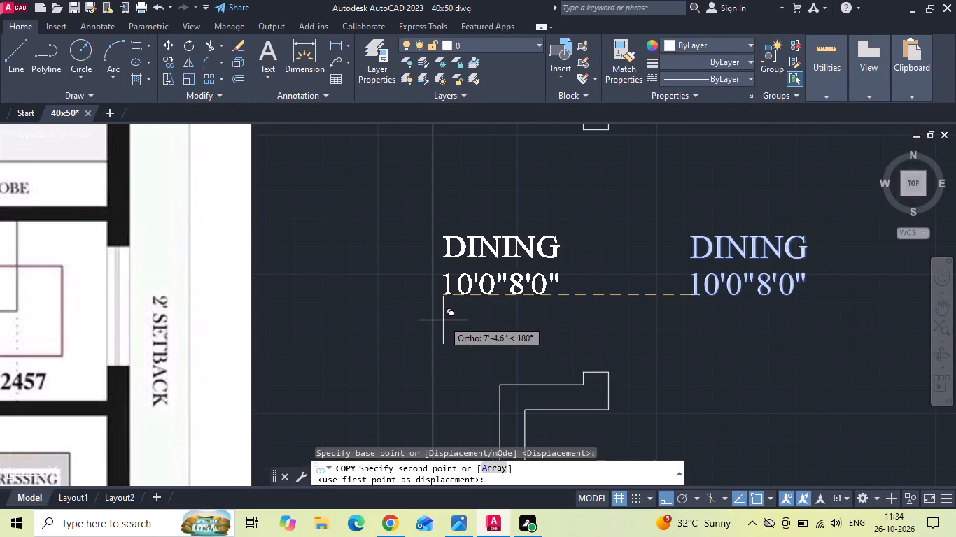
click(451, 315)
scroll(450, 317, down, 3)
key(Escape)
Move both DINING labels together slightly north, keeping them level between the wall returns.
scroll(513, 310, up, 2)
drag(528, 272, 475, 298)
click(394, 328)
right_click(394, 331)
click(432, 278)
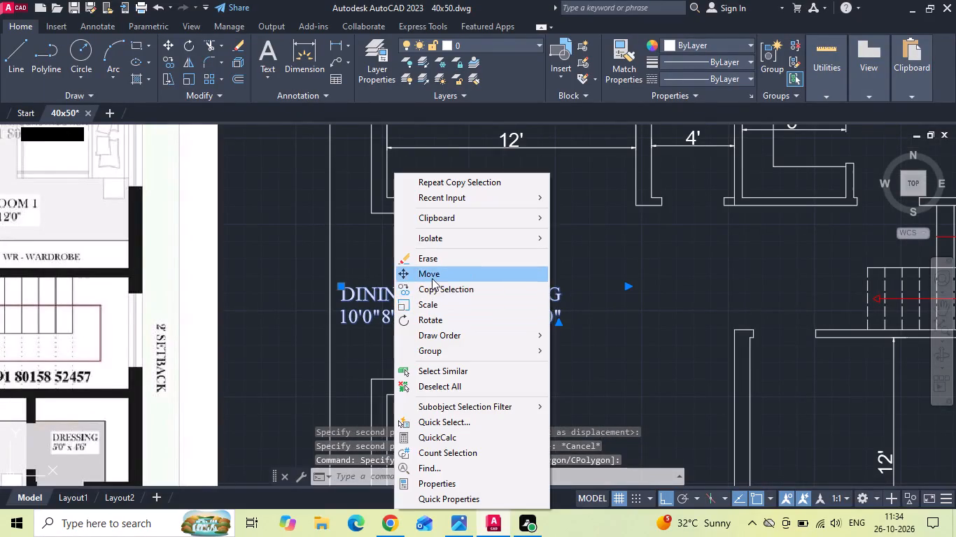
click(577, 358)
click(579, 352)
Move the original DINING label slightly east within the dining area, leaving its western copy in place.
drag(556, 337, 551, 330)
click(534, 288)
right_click(533, 287)
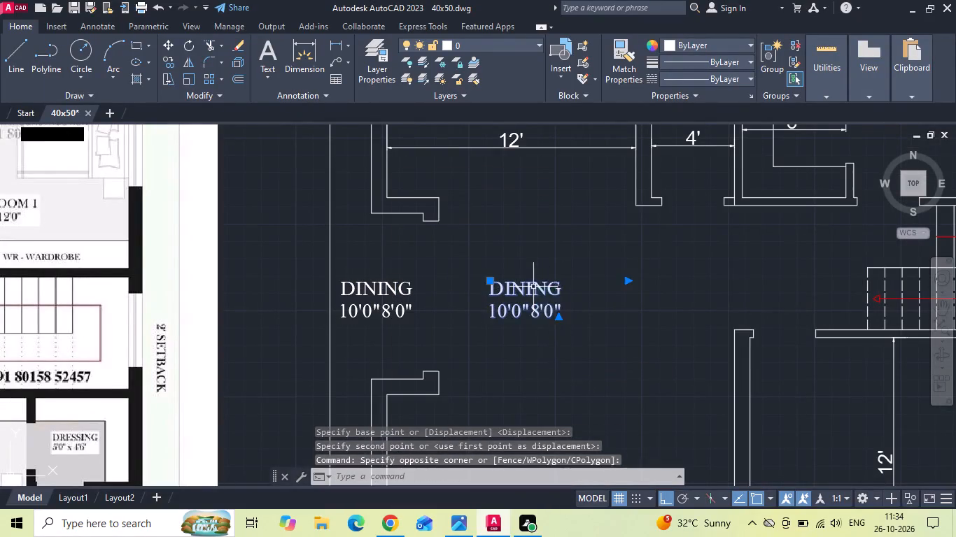
click(577, 260)
drag(535, 361, 542, 364)
click(552, 366)
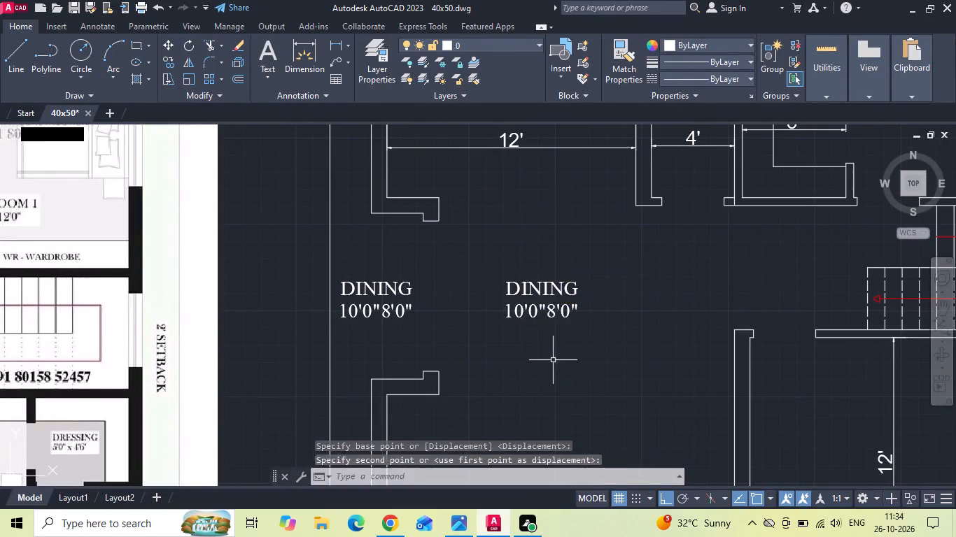
Change the room name in the western DINING copy to DECK, following the reference plan.
scroll(554, 357, down, 2)
scroll(461, 351, up, 1)
middle_drag(465, 351, 610, 330)
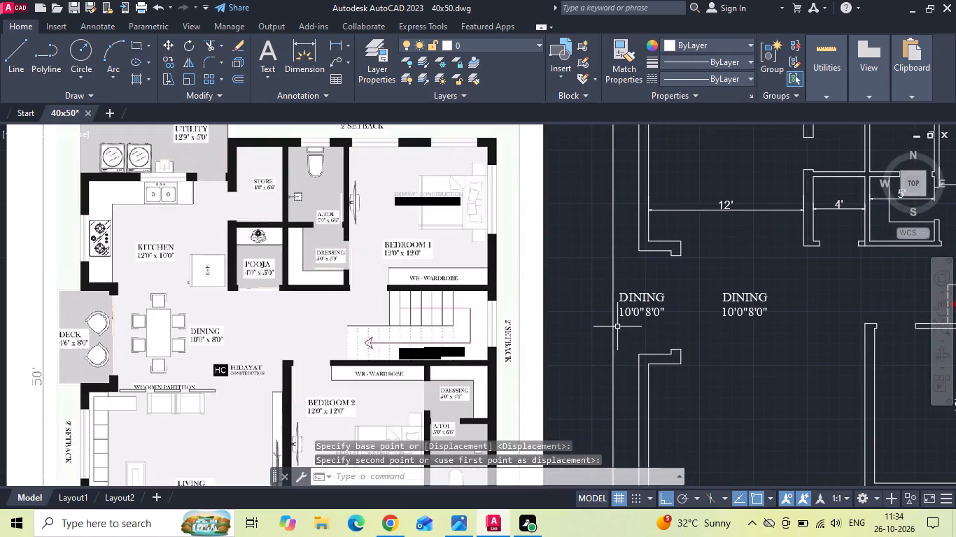
double_click(627, 298)
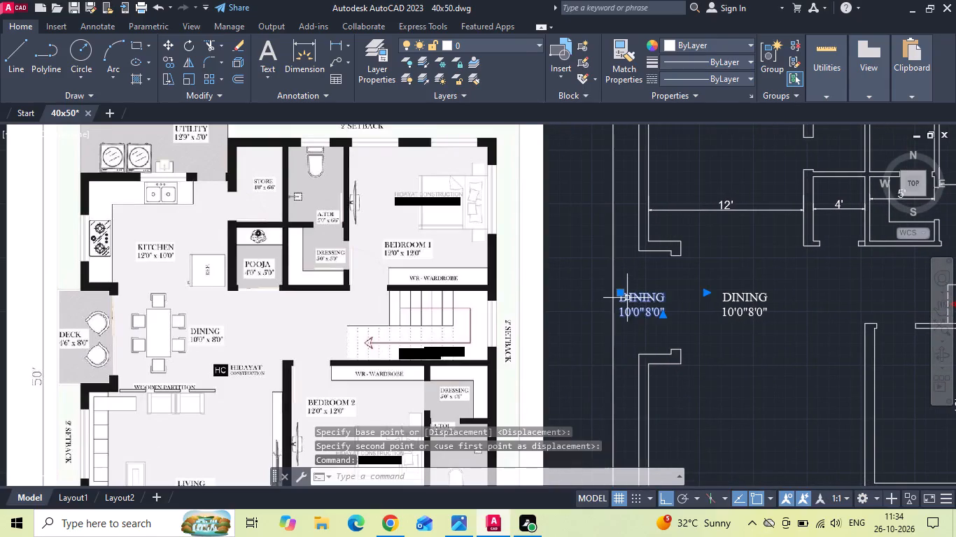
click(687, 300)
key(BackSpace)
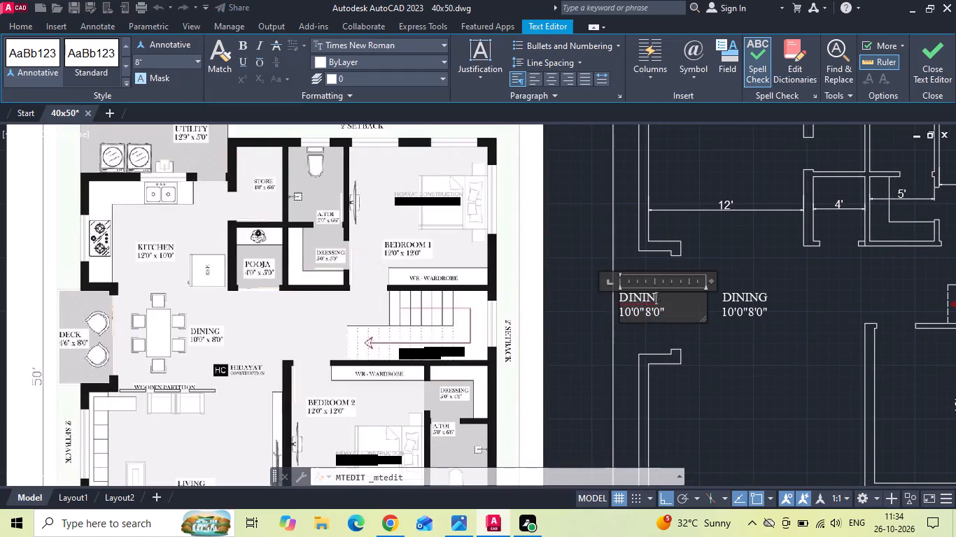
key(BackSpace)
key(BackSpace)
key(BackSpace)
key(BackSpace)
key(e)
text(CK)
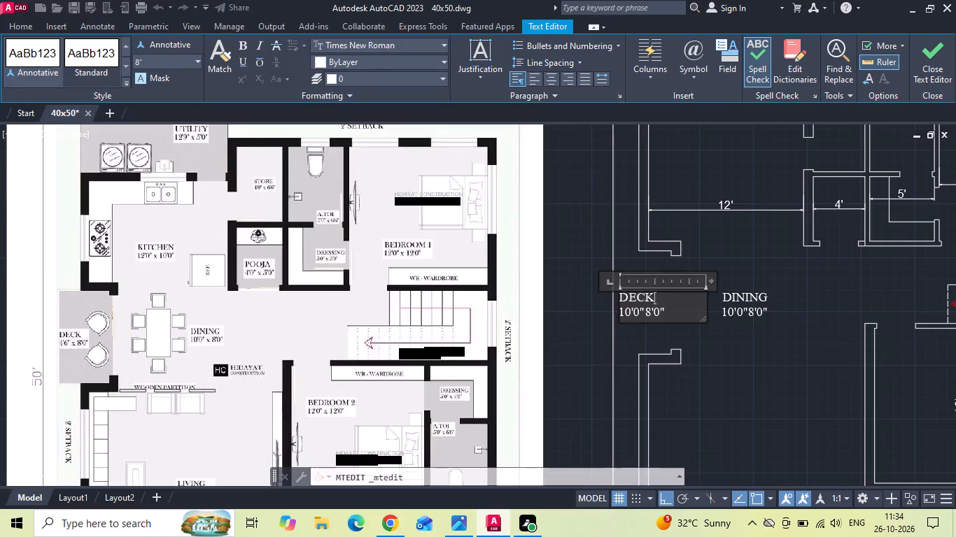
Change the size line under DECK to 4'6"8'0" and finish the text.
click(630, 314)
key(BackSpace)
key(BackSpace)
key(4)
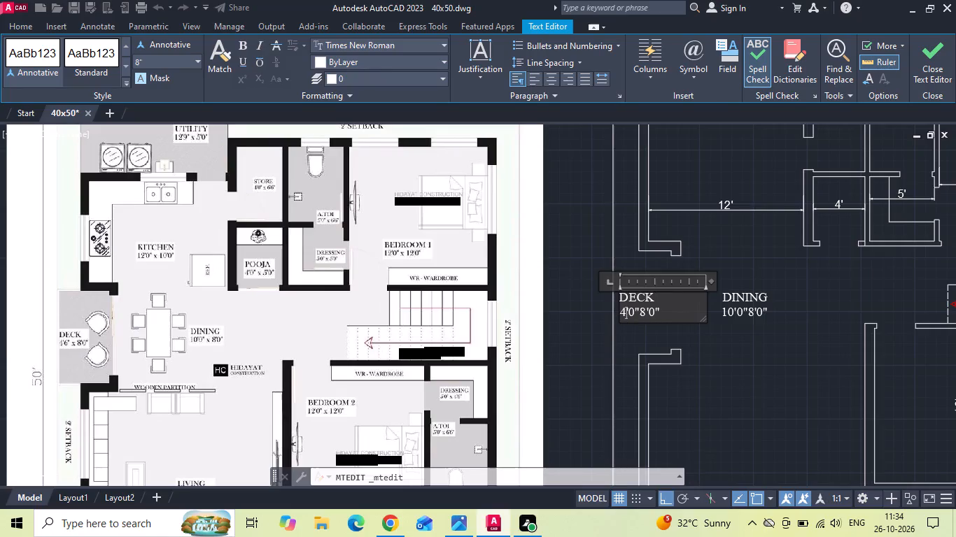
click(635, 314)
key(BackSpace)
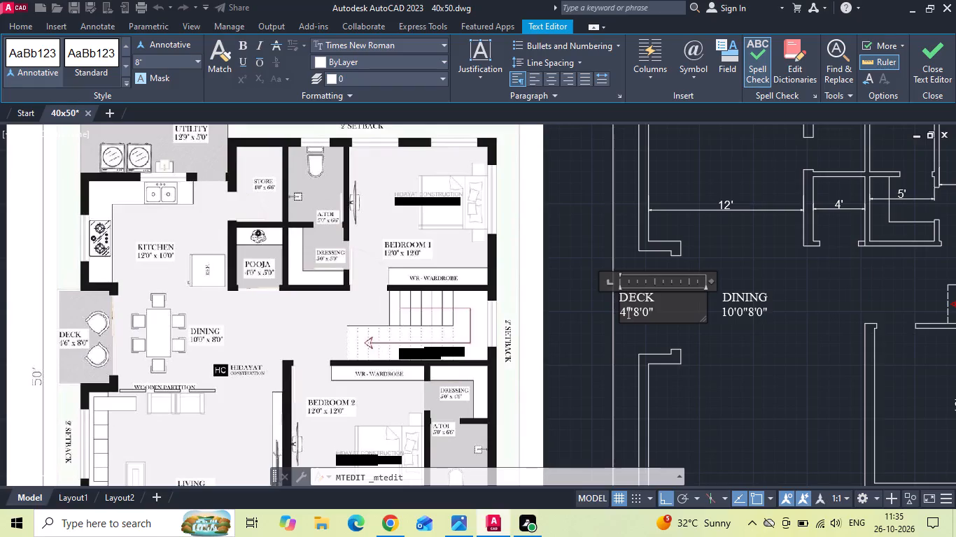
key(6)
click(655, 420)
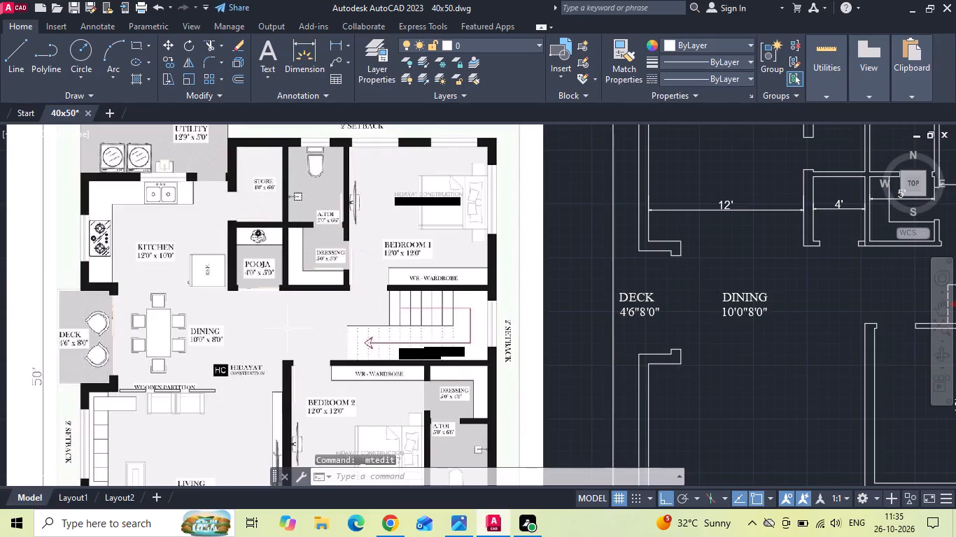
Set the text height of the whole DINING label to 7" and finish the edit.
scroll(259, 327, down, 1)
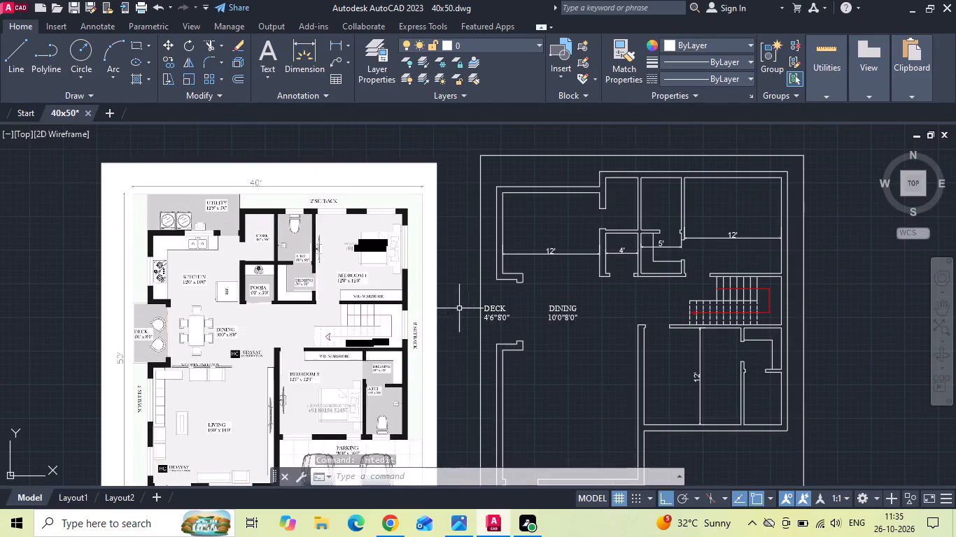
double_click(552, 313)
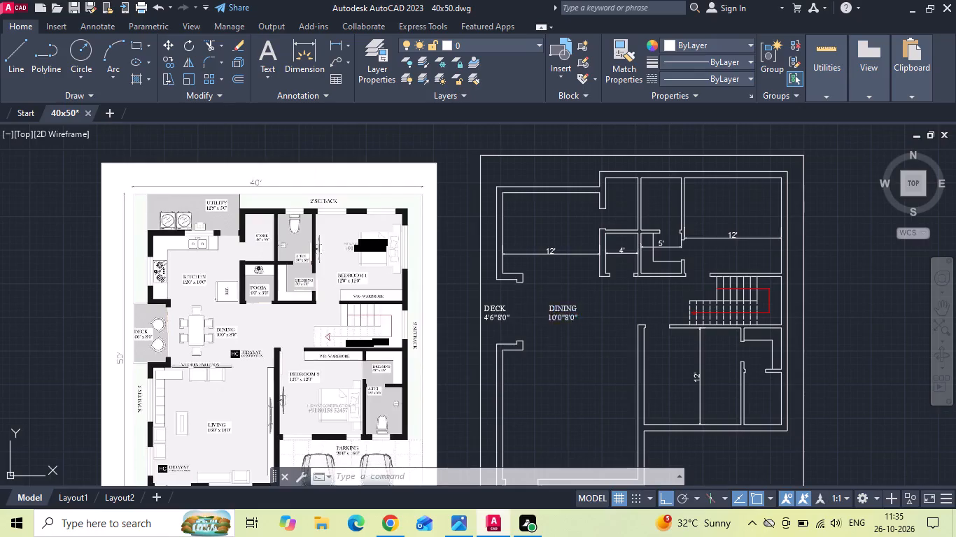
key(ctrl+a)
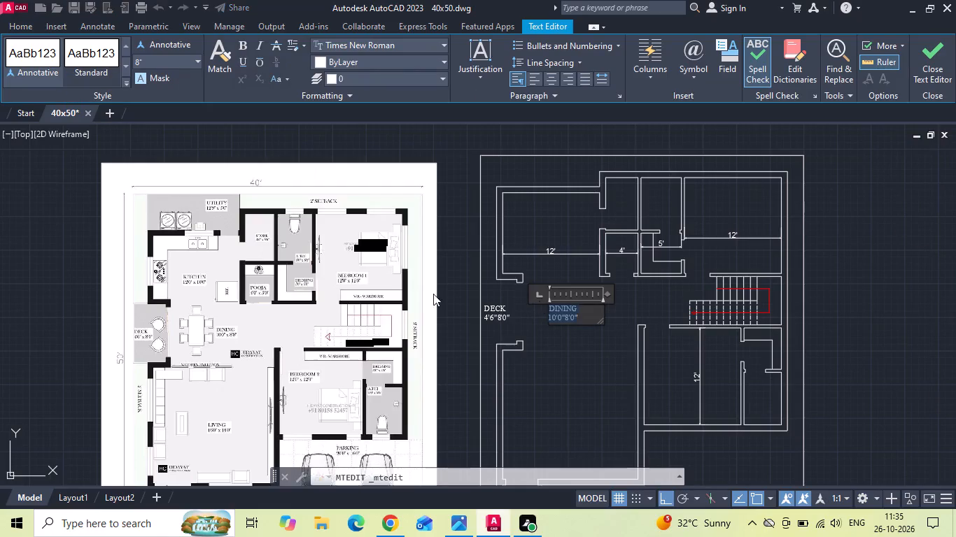
click(174, 63)
key(BackSpace)
text(7')
key(BackSpace)
key(shift+quotedbl)
key(Return)
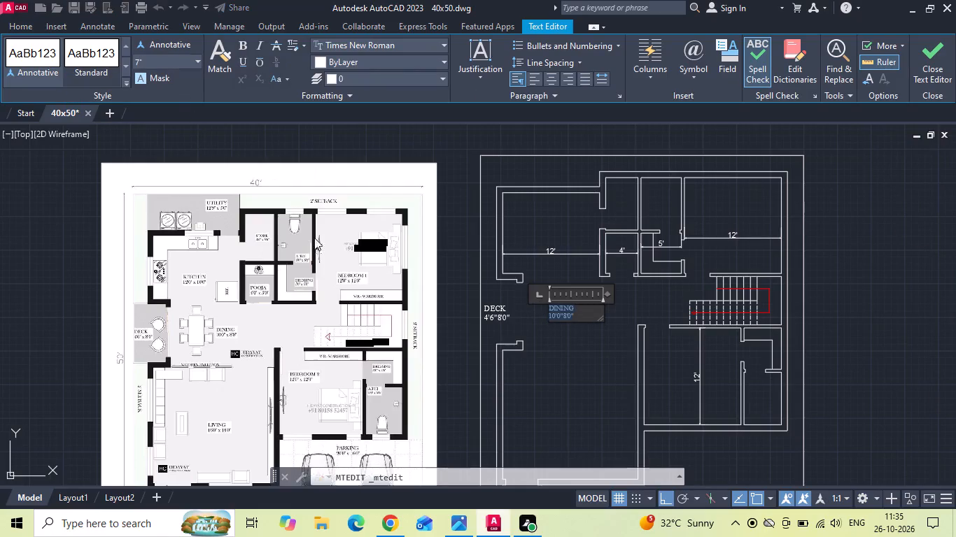
click(579, 383)
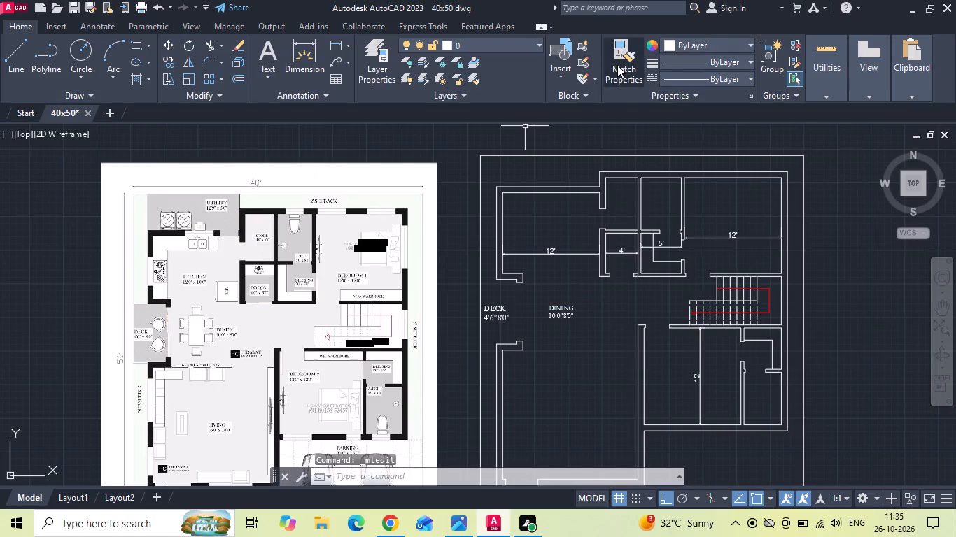
Match the DECK label's properties to those of the DINING label.
click(617, 65)
click(557, 317)
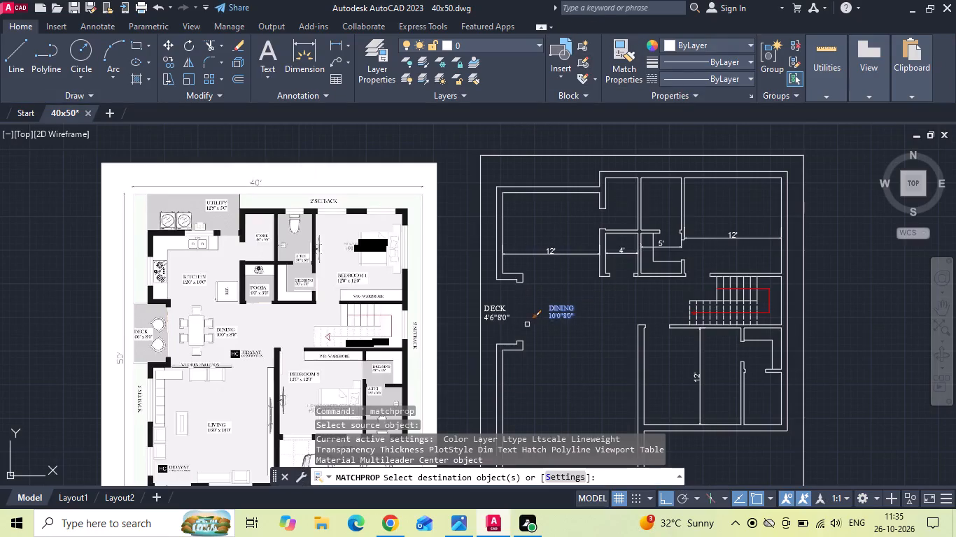
click(504, 313)
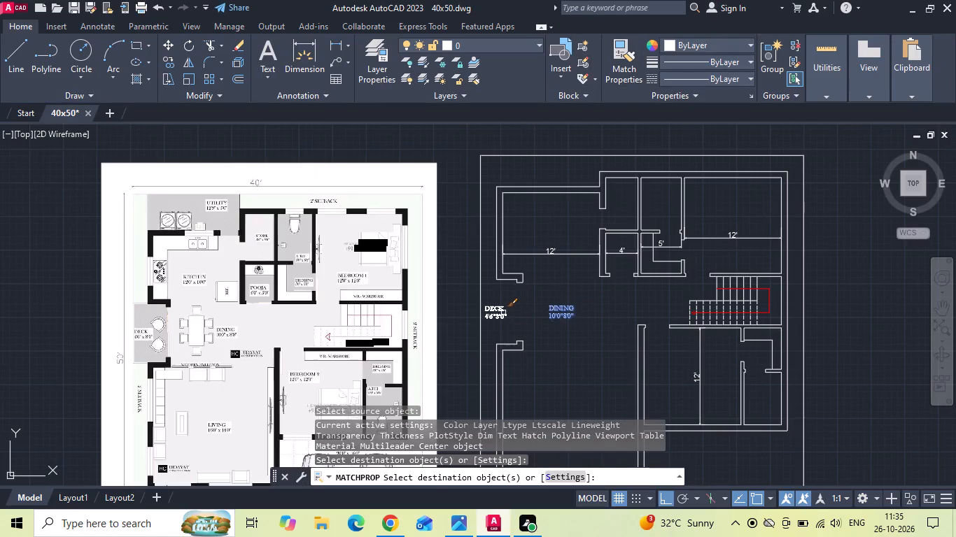
key(Escape)
Copy the DINING label about 10' straight north into the kitchen, above its 12' dimension.
click(557, 311)
right_click(557, 311)
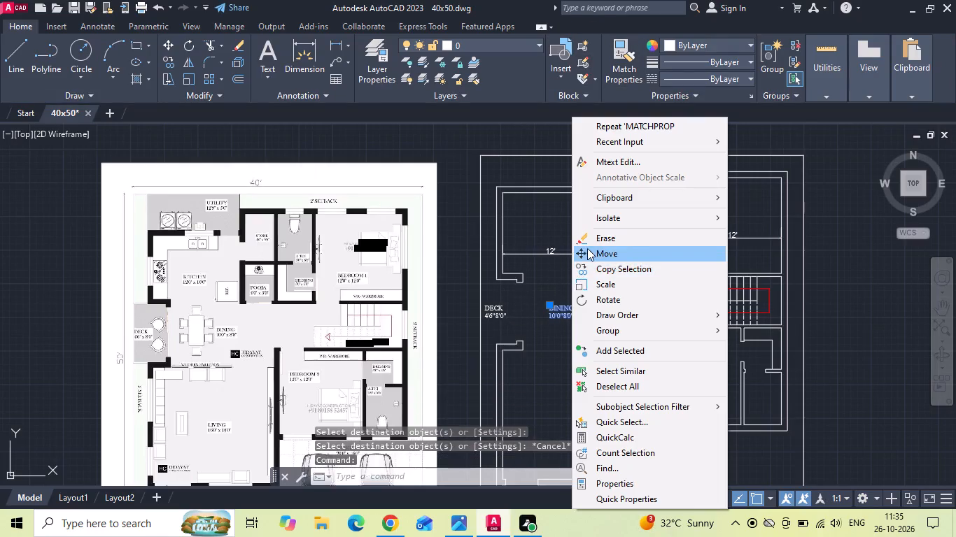
click(593, 268)
click(567, 309)
scroll(561, 222, up, 3)
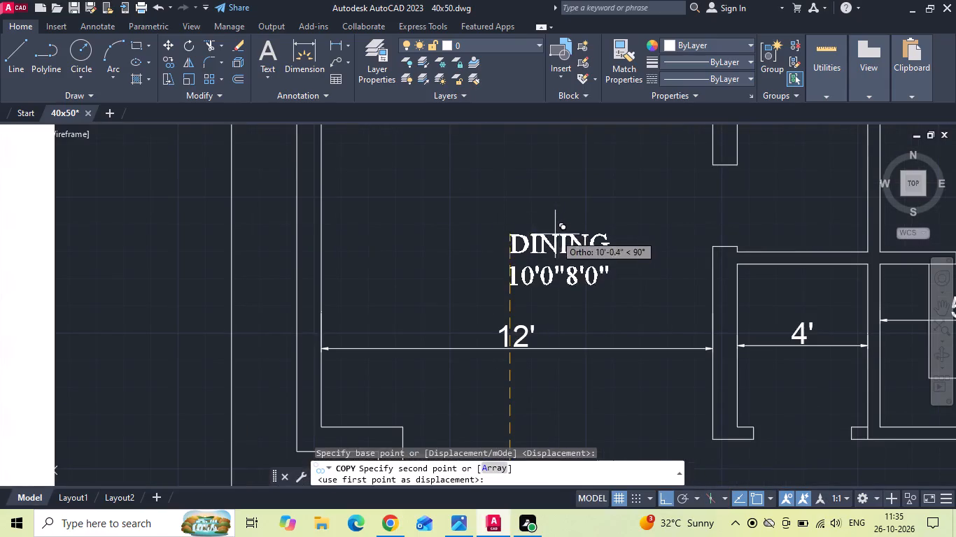
click(552, 241)
scroll(551, 241, down, 2)
key(Escape)
Move the copied label in the kitchen about 1' straight west.
click(562, 238)
click(551, 259)
right_click(551, 259)
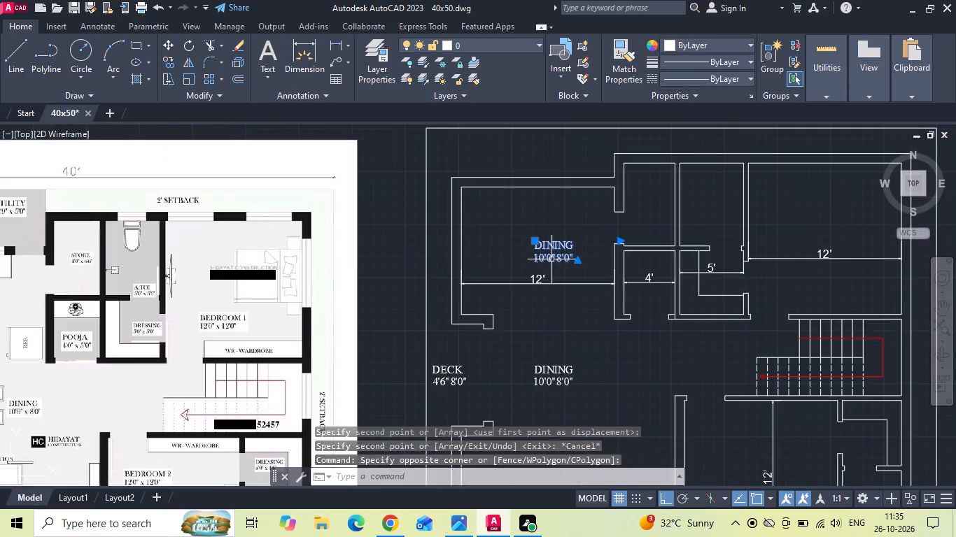
click(579, 259)
click(568, 324)
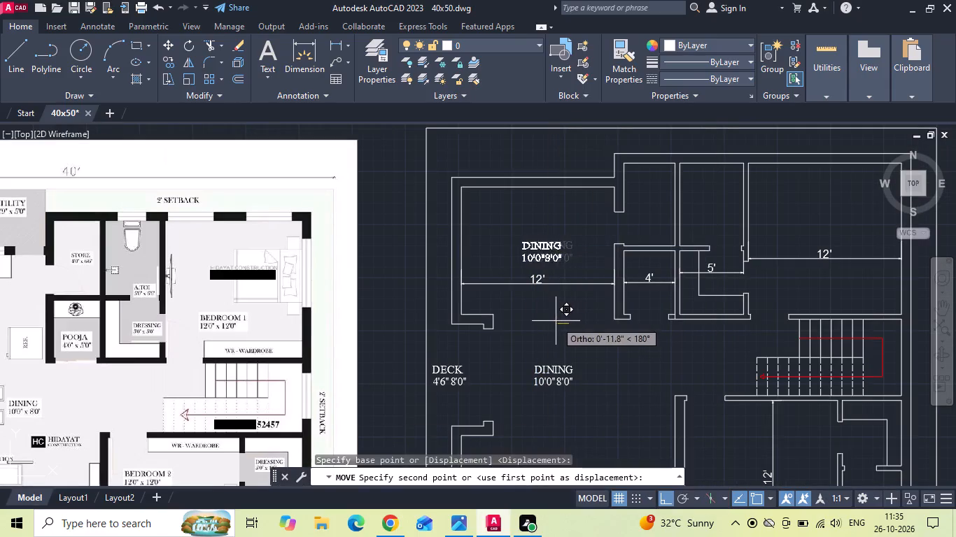
click(554, 321)
Replace the name in the kitchen's copied label with KITCHEN, keeping the size on the second line.
middle_drag(534, 233, 591, 221)
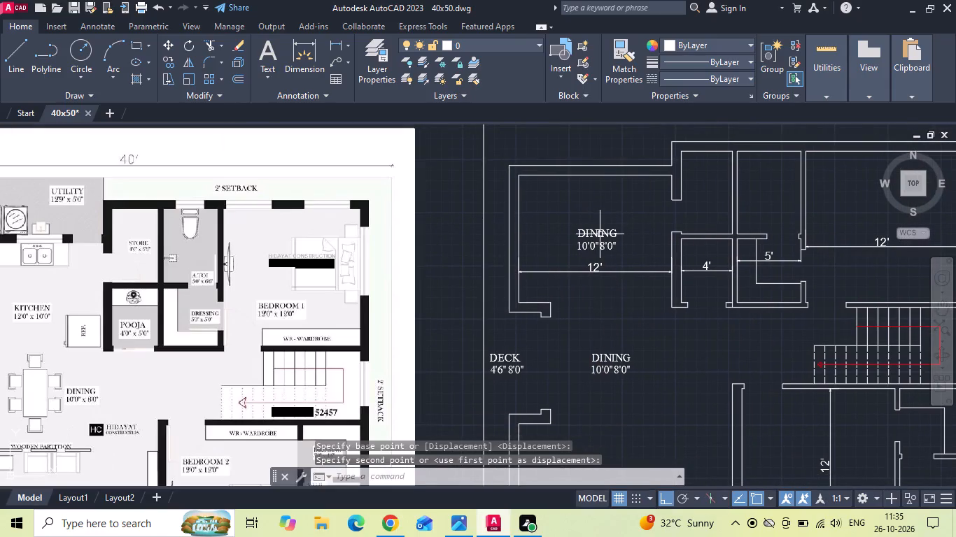
double_click(600, 234)
drag(623, 238, 505, 238)
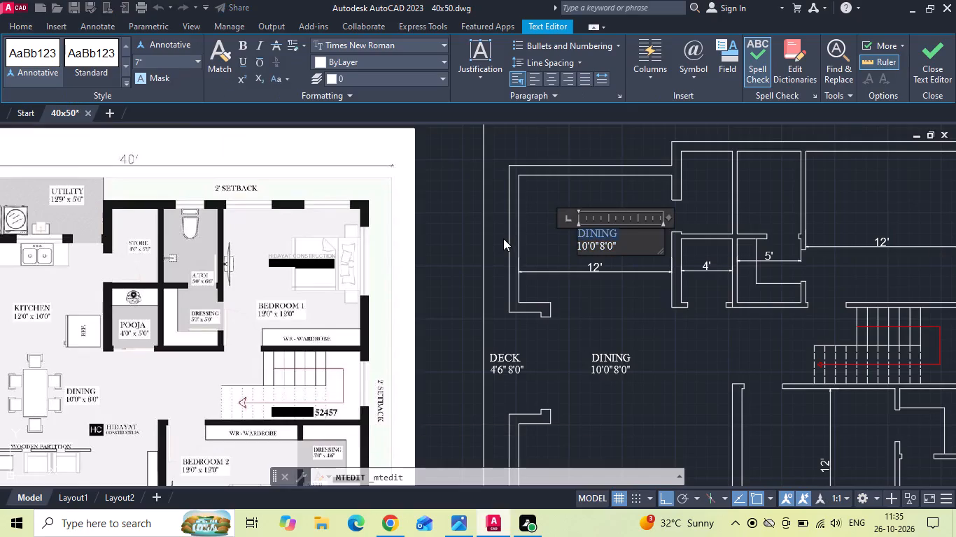
key(BackSpace)
text(KITCHEN)
key(Return)
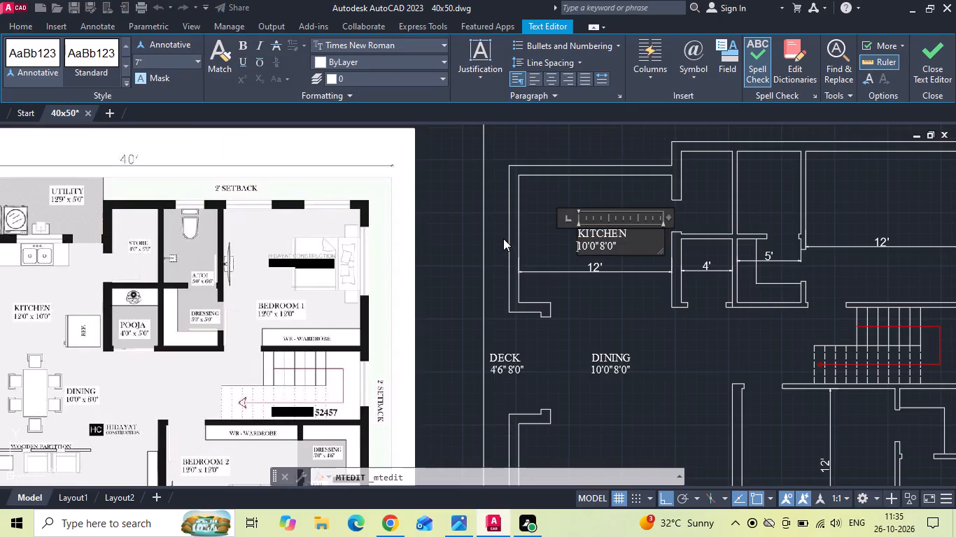
Change the kitchen label's size line to 12'0"X10'0", with an X between the dimensions, and finish the text.
click(605, 255)
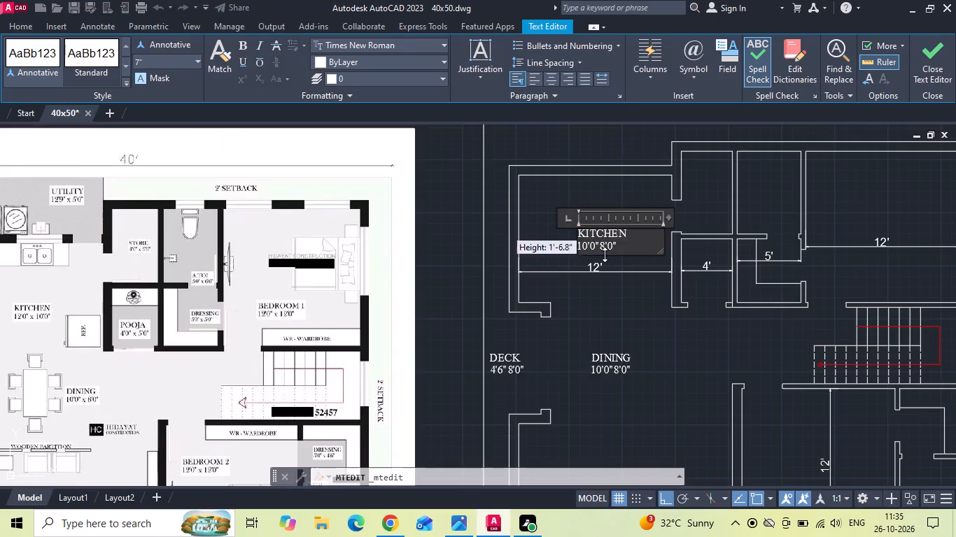
click(604, 250)
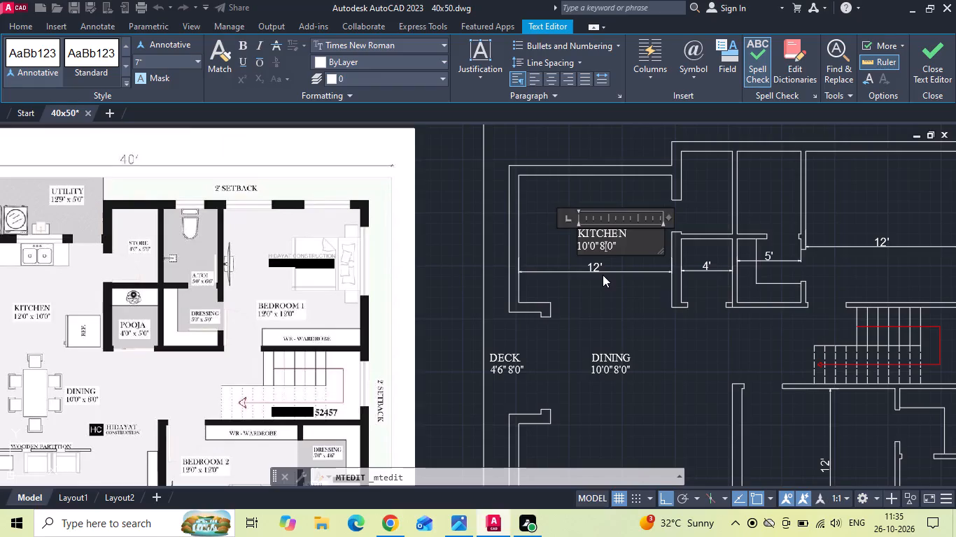
key(BackSpace)
text(10)
click(587, 248)
key(BackSpace)
key(2)
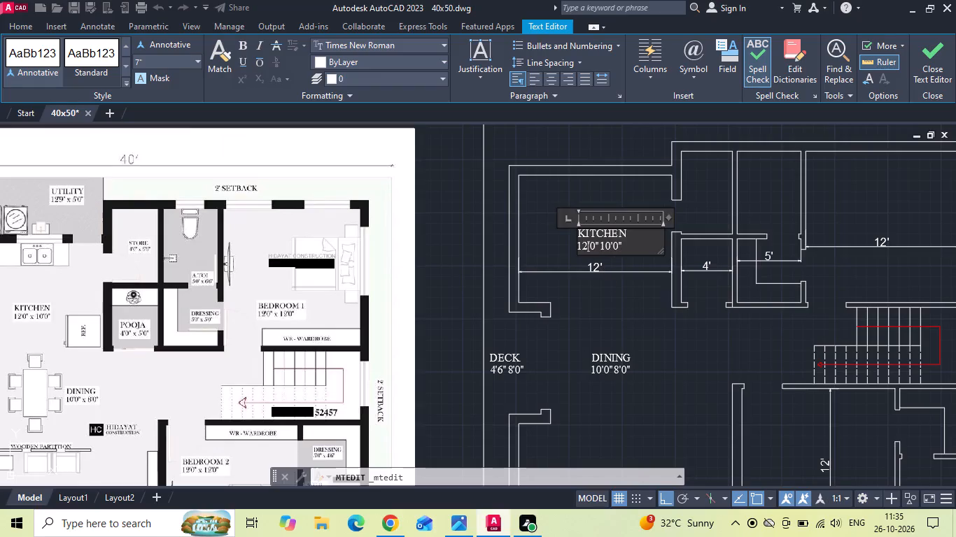
click(603, 244)
key(x)
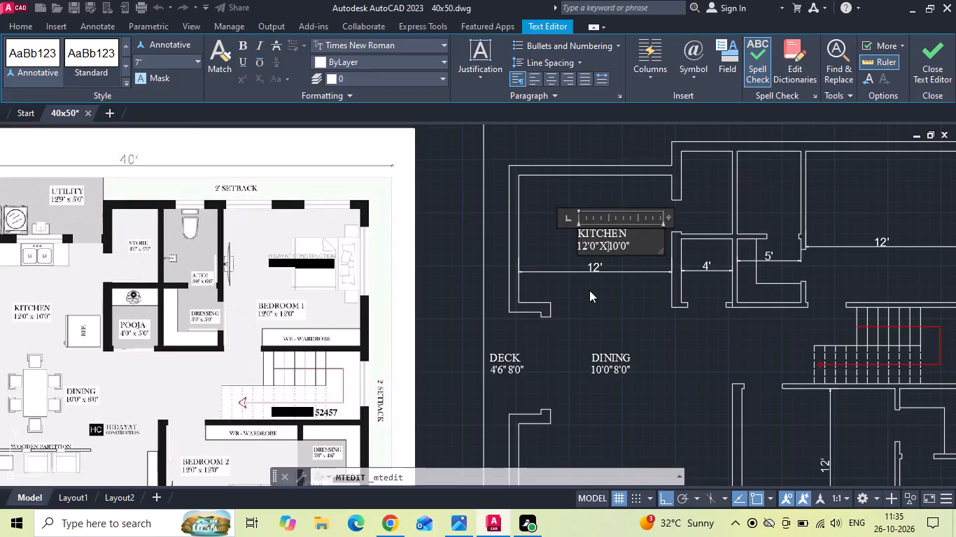
click(589, 299)
Insert an X between the dimensions in the DINING label's size line so it reads 10'0"X8'0".
click(615, 377)
click(614, 373)
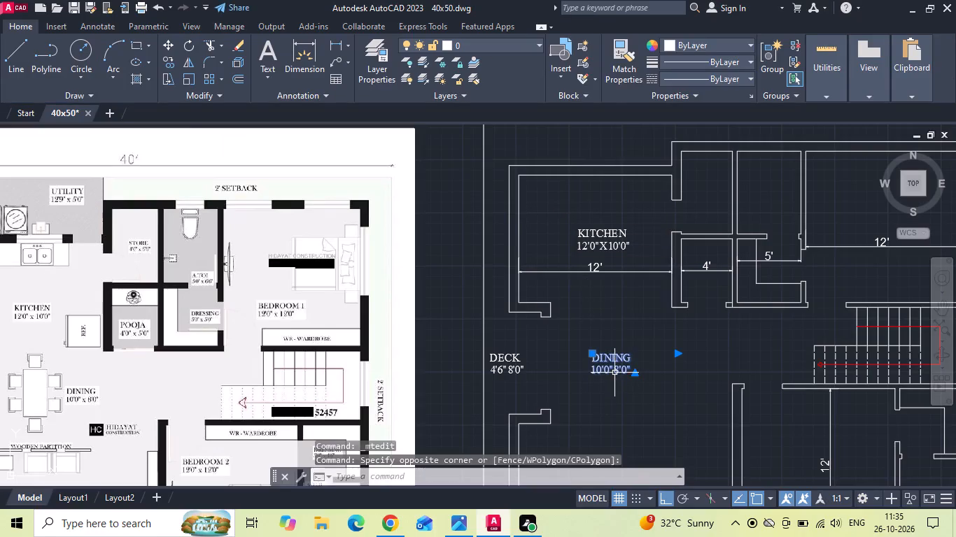
double_click(614, 373)
scroll(604, 372, up, 1)
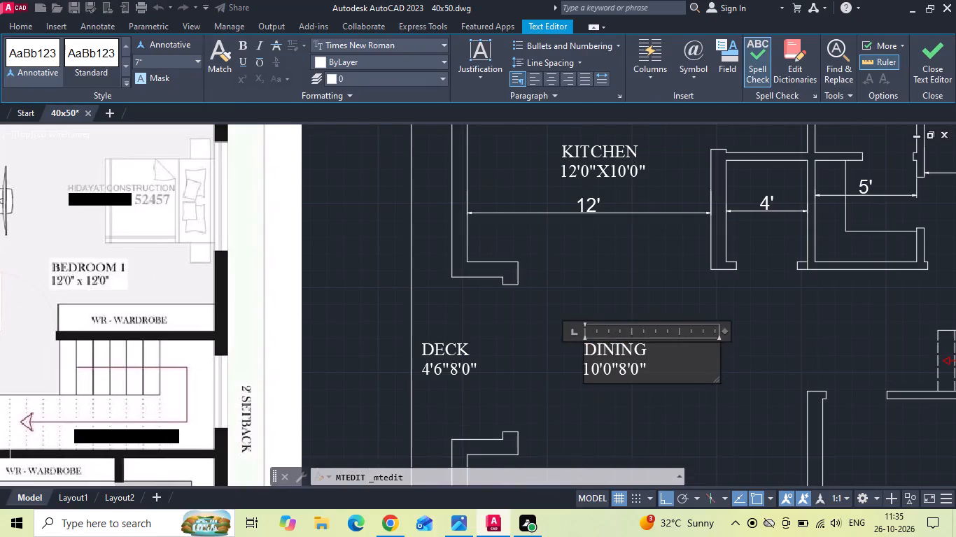
key(x)
click(614, 398)
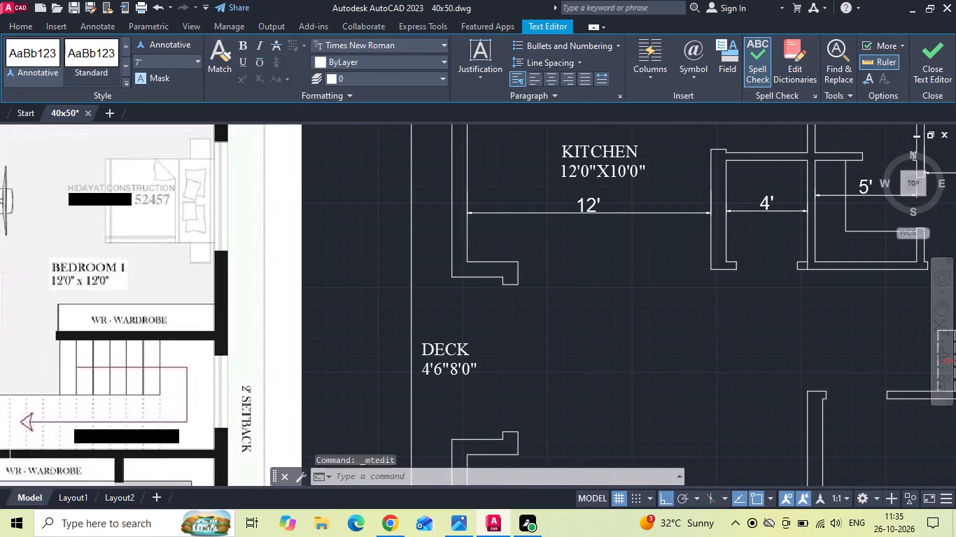
Insert an X between the dimensions in the DECK label's size line so it reads 4'6"X8'0".
double_click(456, 368)
click(449, 370)
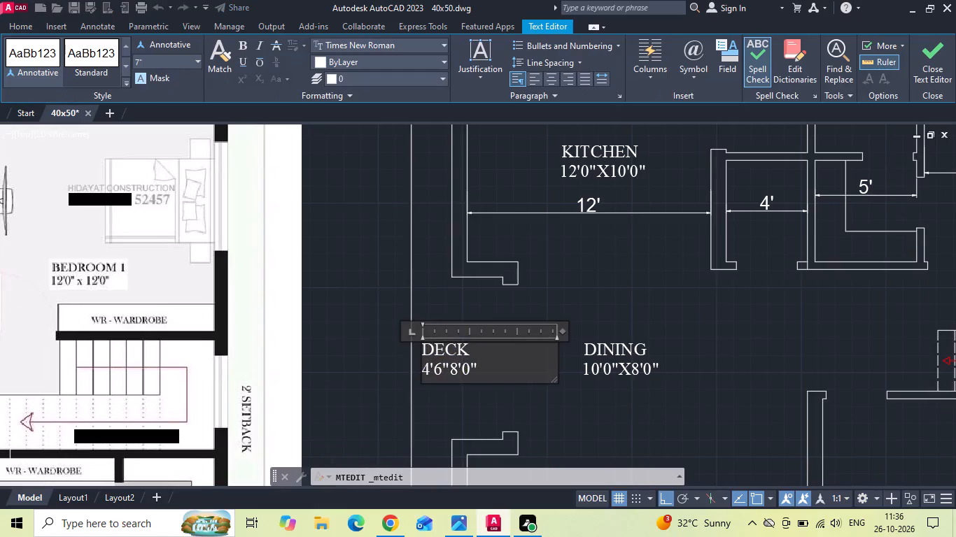
key(x)
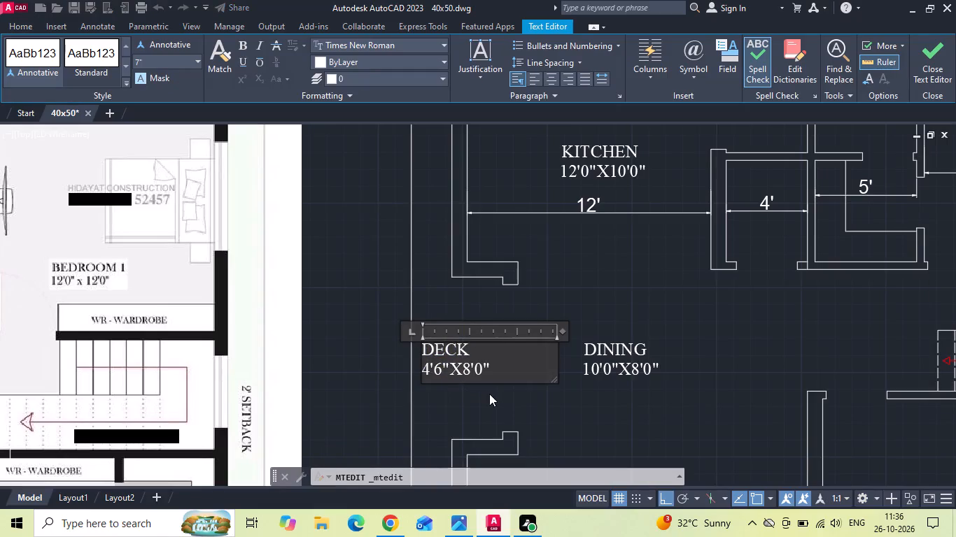
click(489, 393)
scroll(478, 365, down, 1)
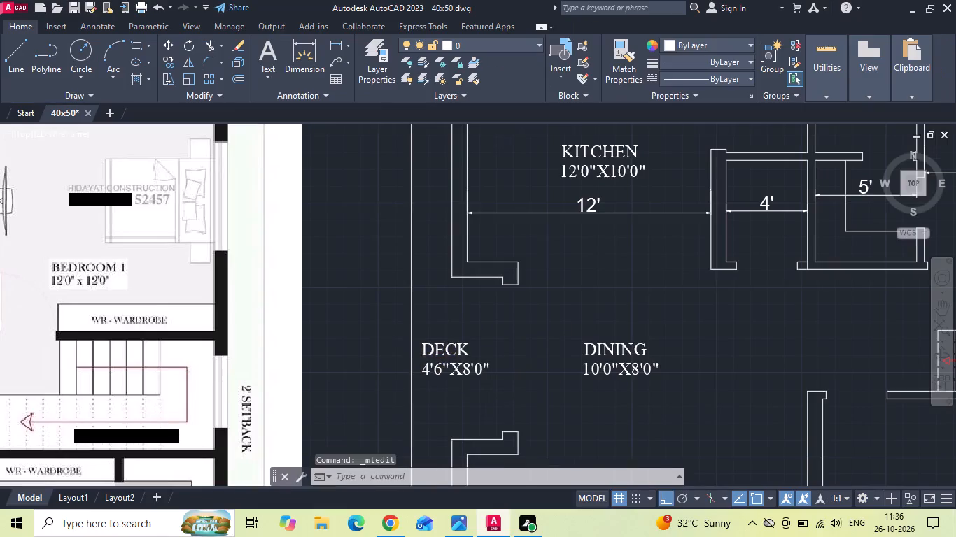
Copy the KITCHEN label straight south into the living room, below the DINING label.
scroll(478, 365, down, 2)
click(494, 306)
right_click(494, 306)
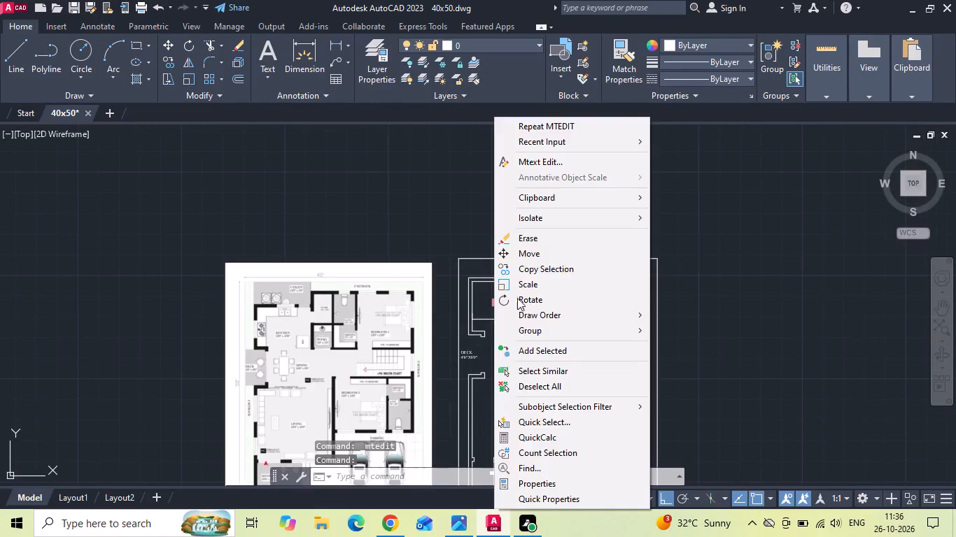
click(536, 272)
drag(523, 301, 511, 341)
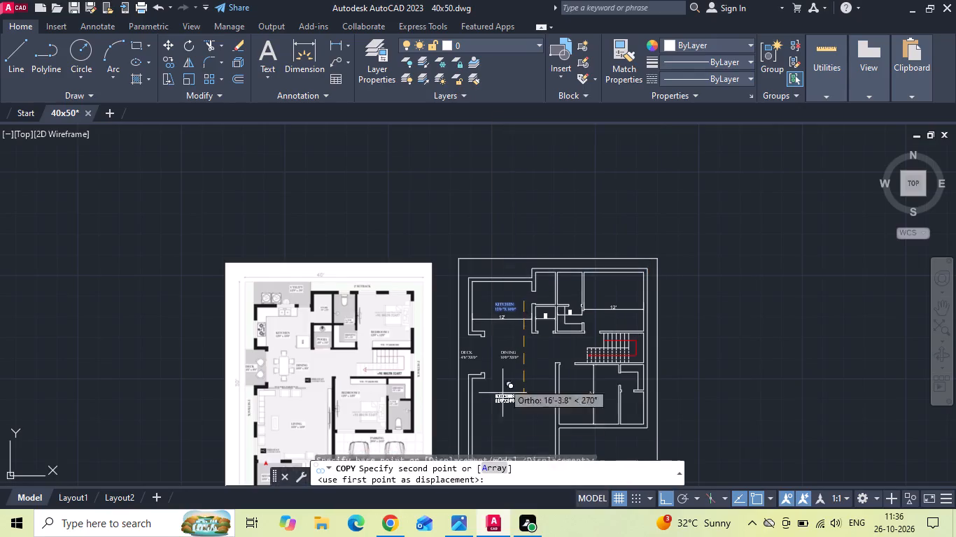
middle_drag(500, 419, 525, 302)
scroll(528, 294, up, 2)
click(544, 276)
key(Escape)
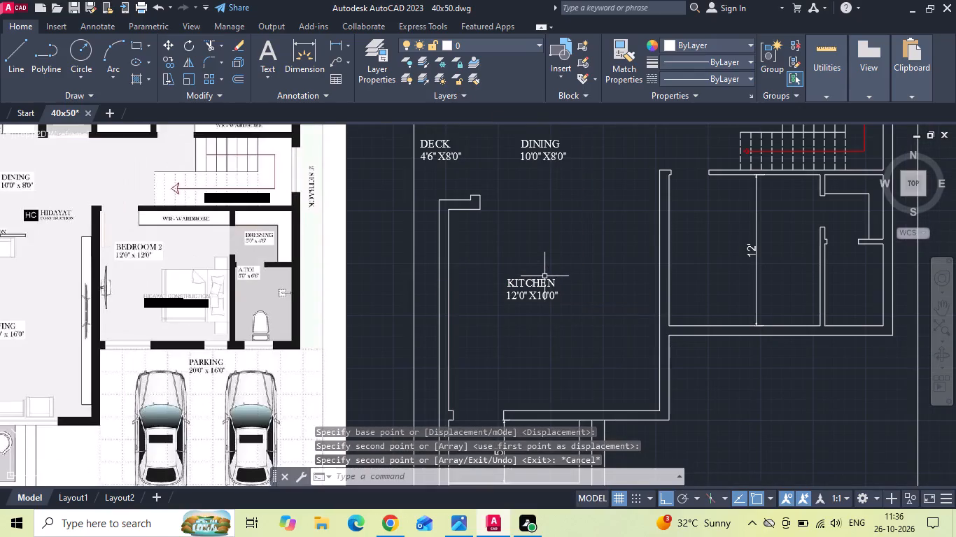
Measure the living room's inside width between its west and east walls with a linear dimension.
click(336, 44)
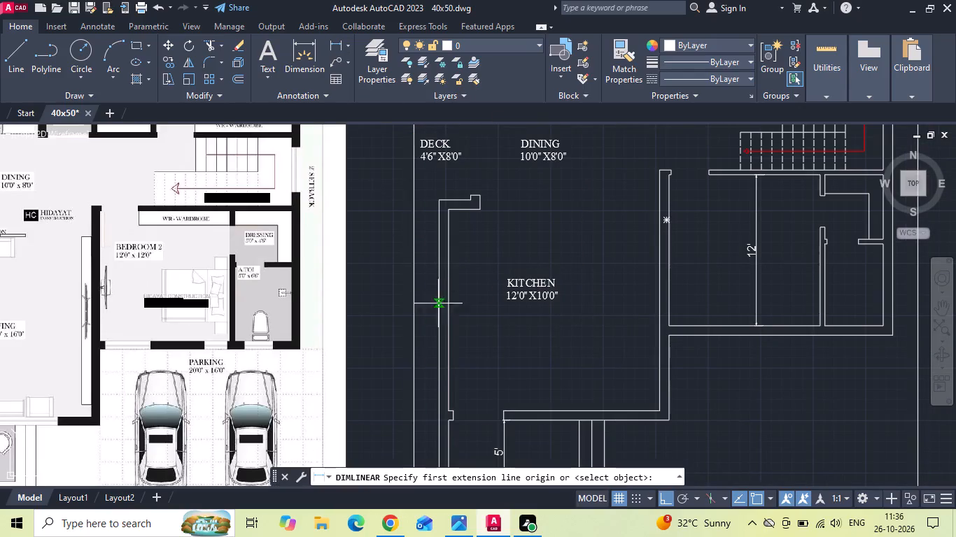
click(445, 364)
click(656, 366)
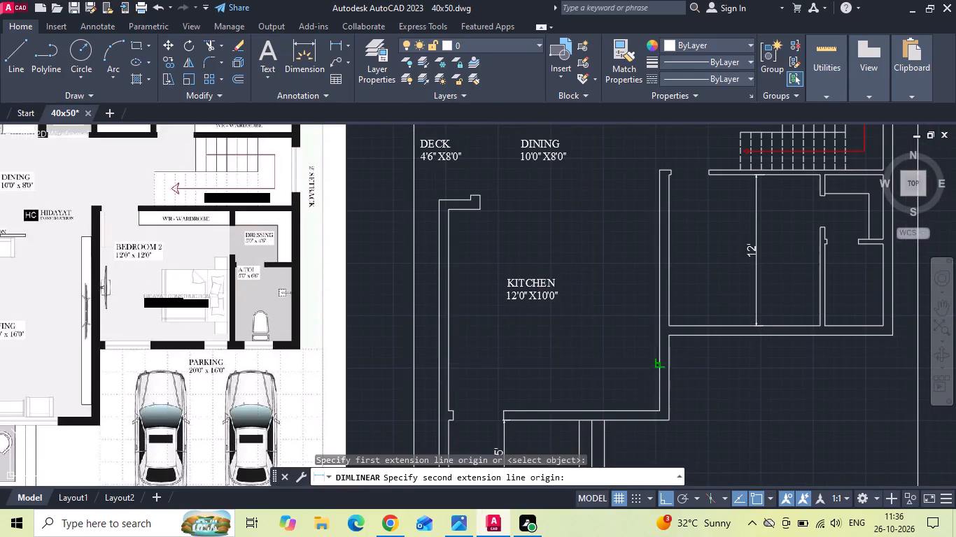
key(Escape)
key(space)
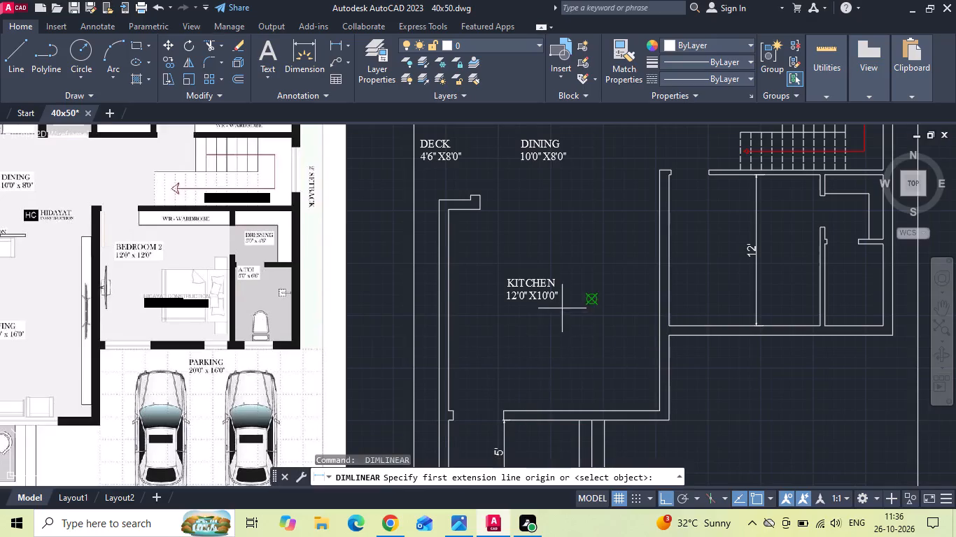
key(Escape)
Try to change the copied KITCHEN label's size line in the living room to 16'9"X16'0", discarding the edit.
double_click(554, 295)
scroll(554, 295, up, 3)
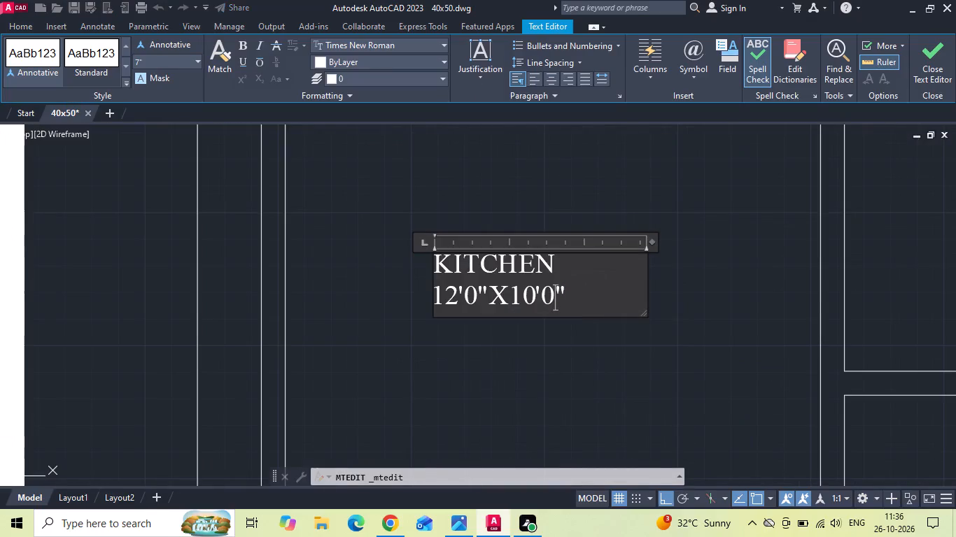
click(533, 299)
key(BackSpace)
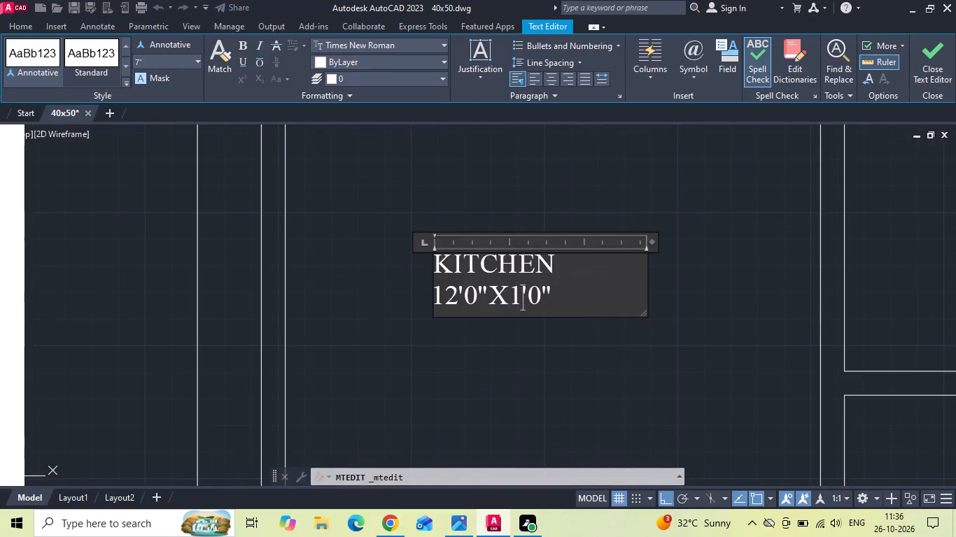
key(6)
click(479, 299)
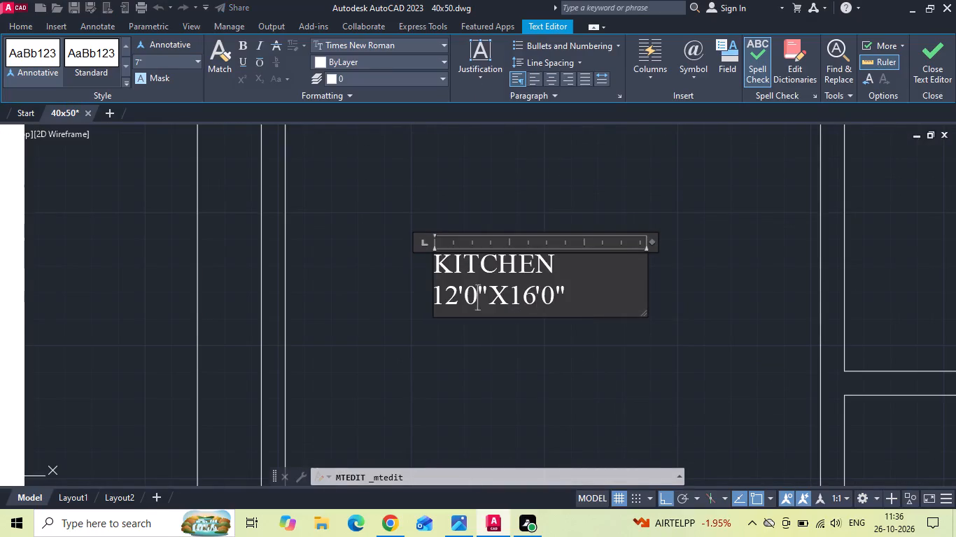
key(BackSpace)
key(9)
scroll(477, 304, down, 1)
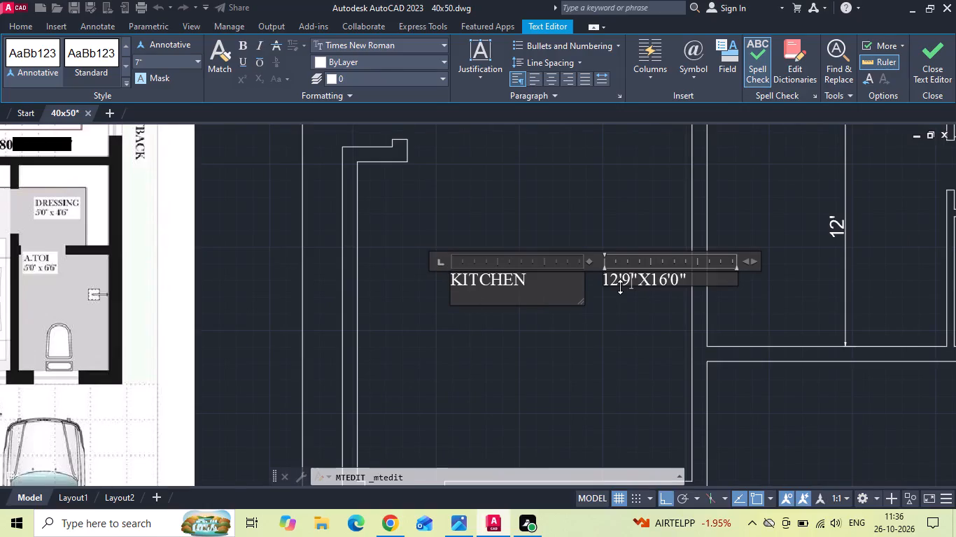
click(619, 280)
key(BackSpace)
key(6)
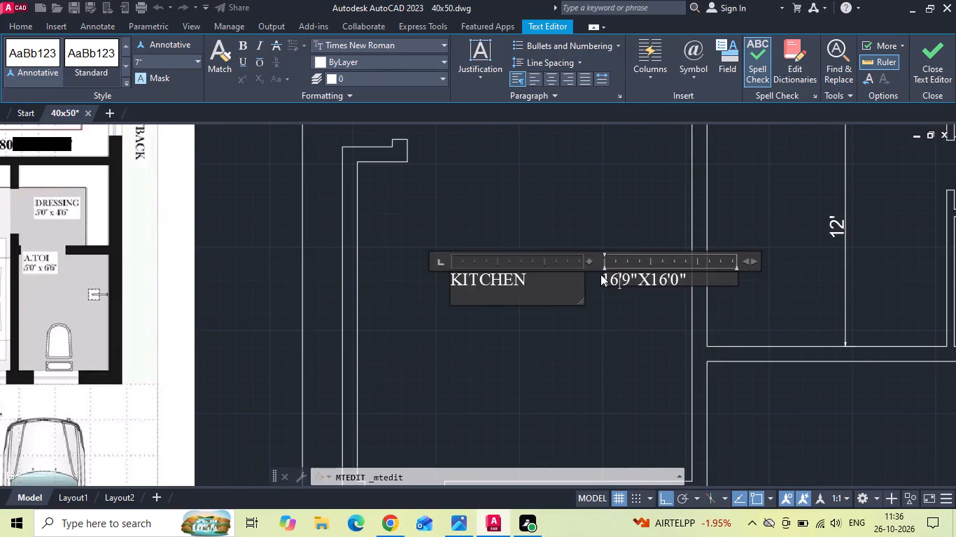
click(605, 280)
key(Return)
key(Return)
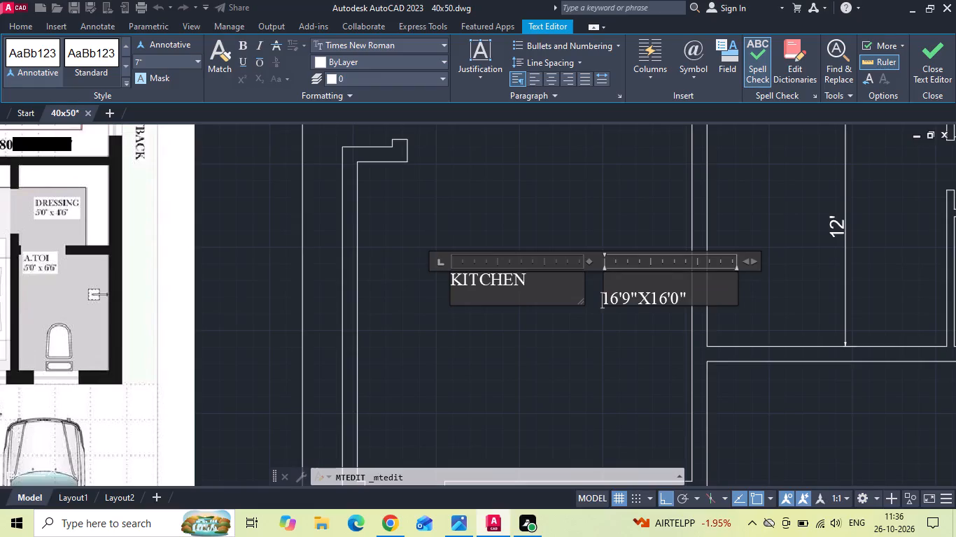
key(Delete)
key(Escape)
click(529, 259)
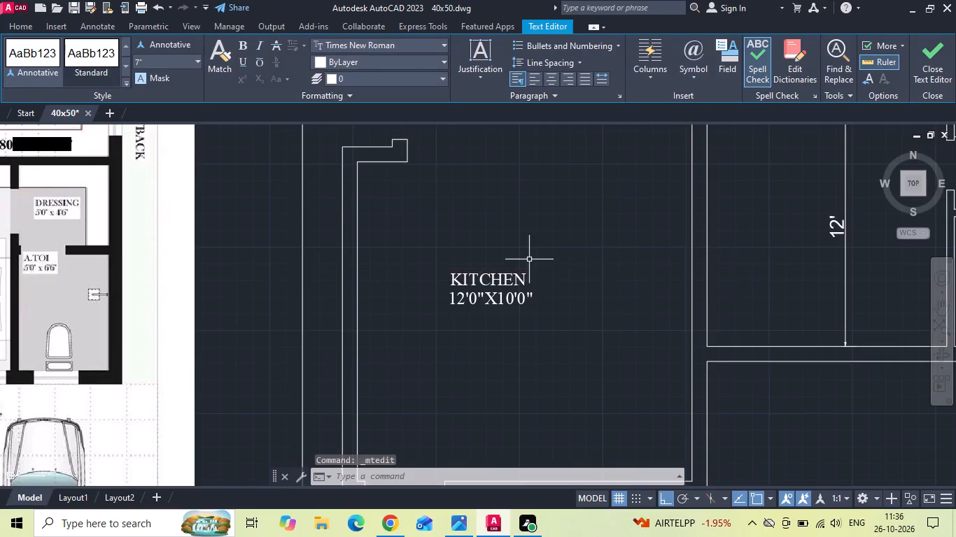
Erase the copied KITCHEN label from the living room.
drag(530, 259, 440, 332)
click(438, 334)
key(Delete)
Copy the DINING label about 12' straight south into the living room.
scroll(437, 338, down, 2)
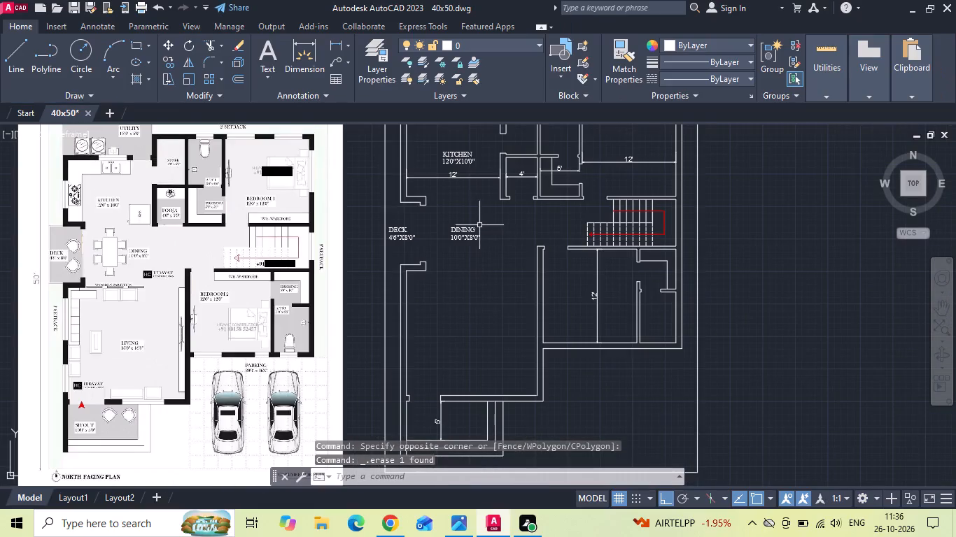
click(468, 230)
right_click(463, 231)
click(498, 267)
scroll(466, 248, up, 2)
drag(460, 244, 456, 253)
middle_drag(465, 360, 463, 266)
scroll(465, 275, down, 1)
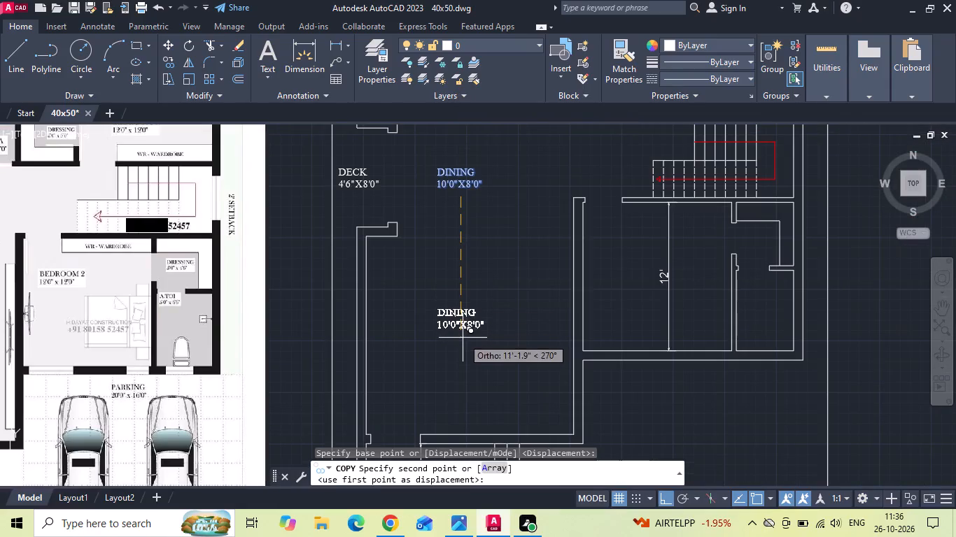
click(463, 344)
key(Escape)
Change the size line of the copied DINING label in the living room to 16'9"X16".
double_click(468, 322)
scroll(428, 348, up, 1)
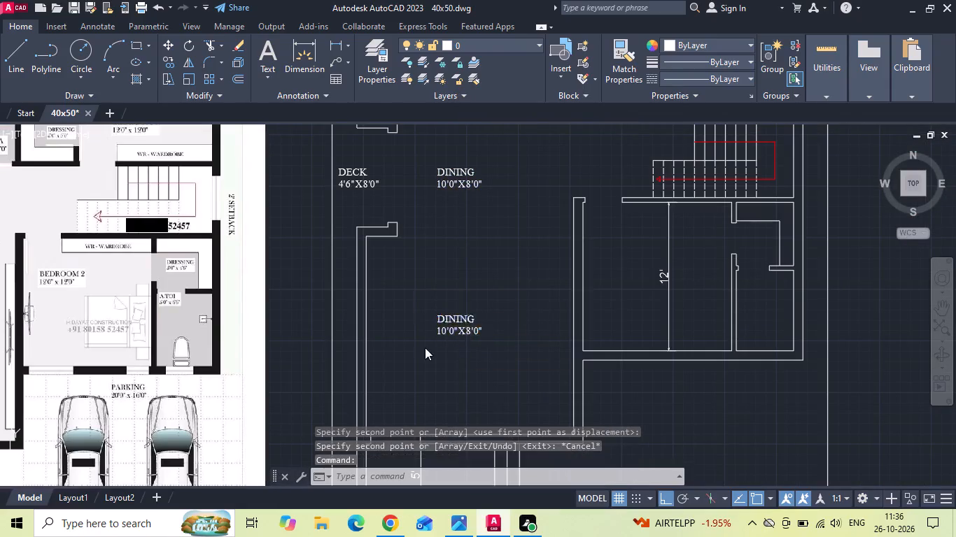
scroll(425, 348, up, 2)
click(493, 294)
key(BackSpace)
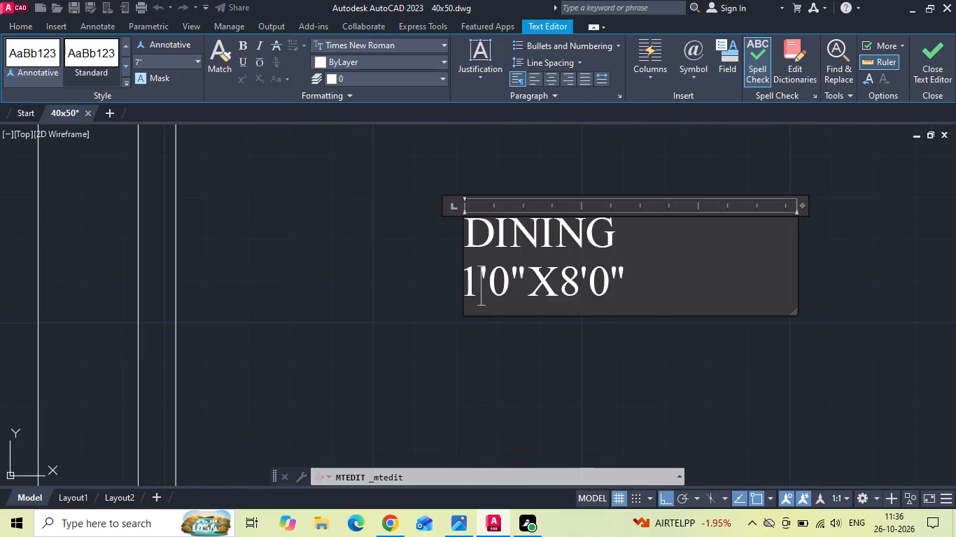
key(6)
click(537, 287)
key(BackSpace)
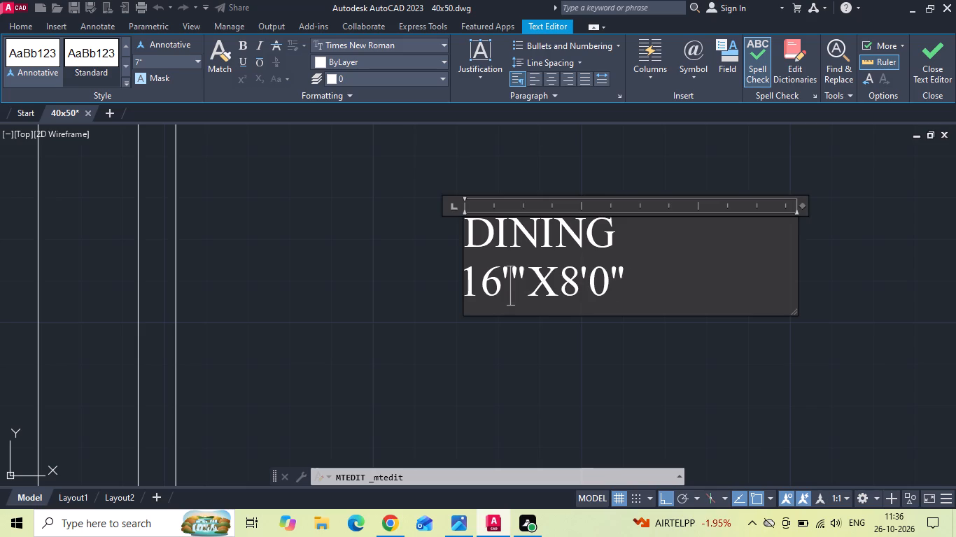
key(9)
click(593, 297)
key(Insert)
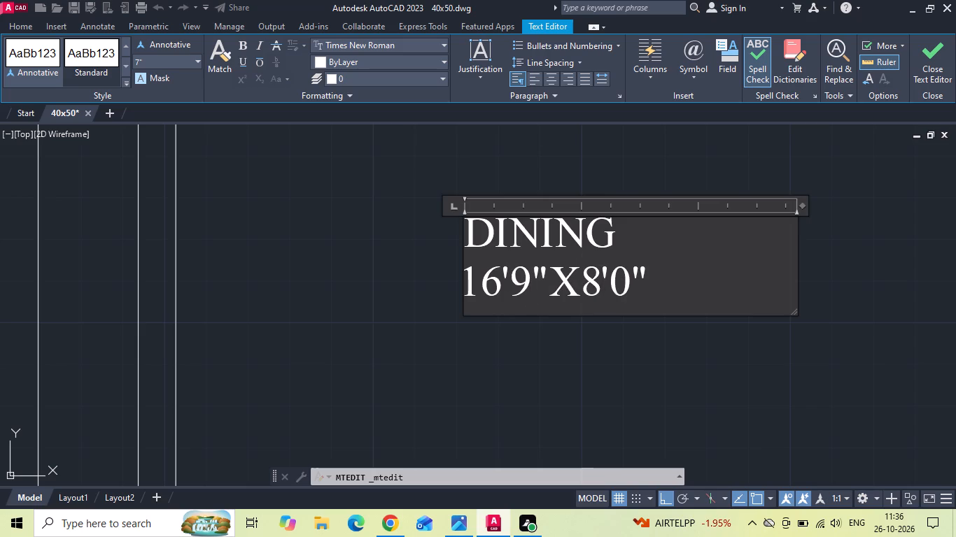
key(BackSpace)
text(16)
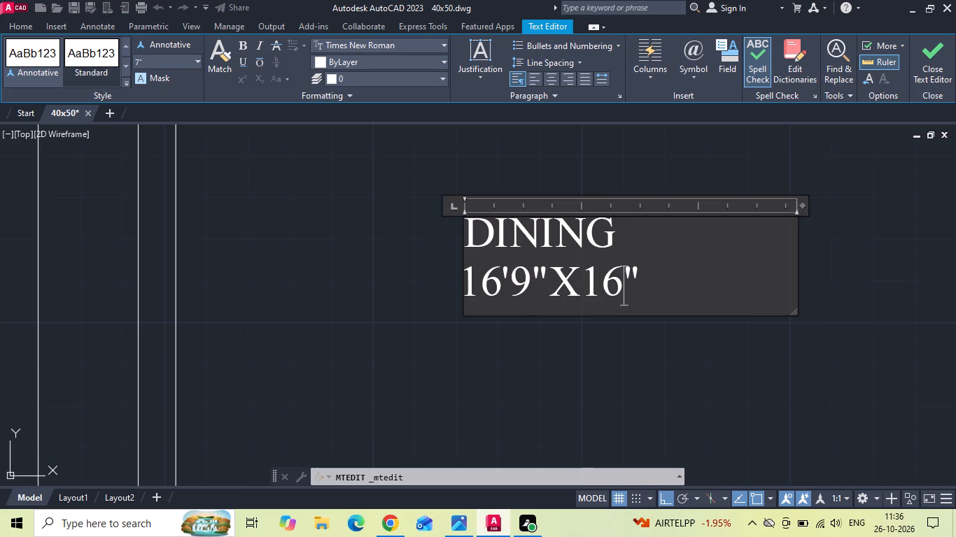
Replace the copied label's name with LIVING, keeping the size on the second line, and finish the text.
click(610, 244)
key(BackSpace)
key(BackSpace)
key(BackSpace)
key(BackSpace)
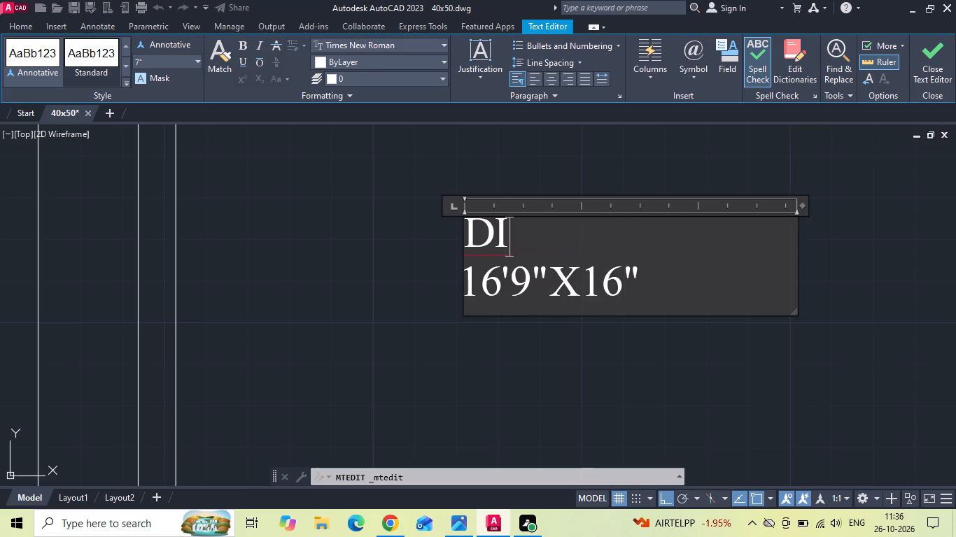
key(BackSpace)
key(BackSpace)
text(LIVING)
scroll(607, 263, down, 2)
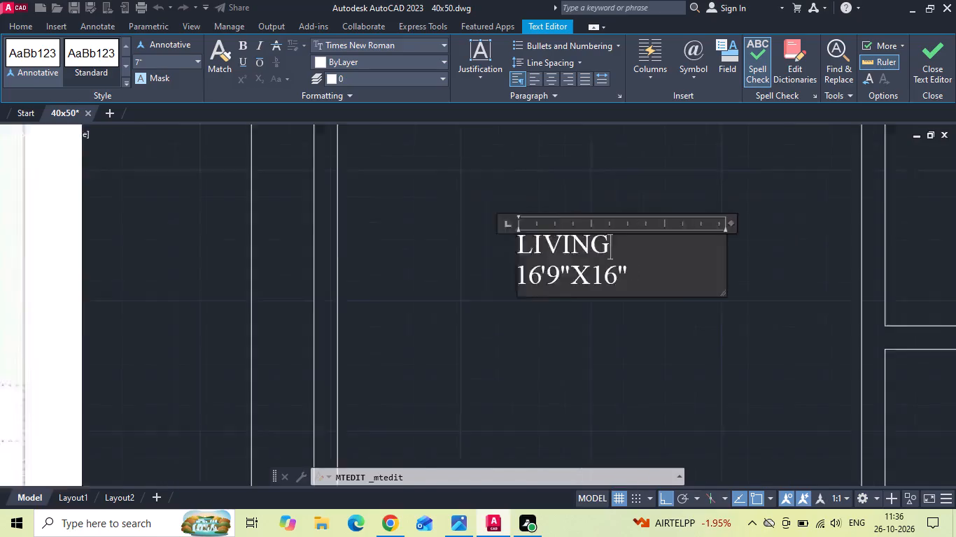
scroll(608, 292, down, 1)
click(530, 333)
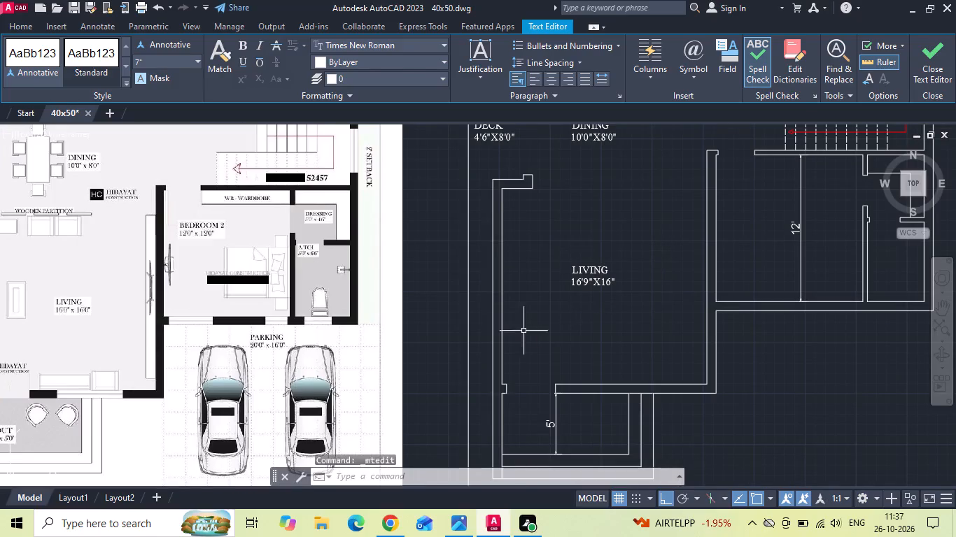
Recheck the living room's inside width from west wall to east wall with a linear dimension.
click(336, 48)
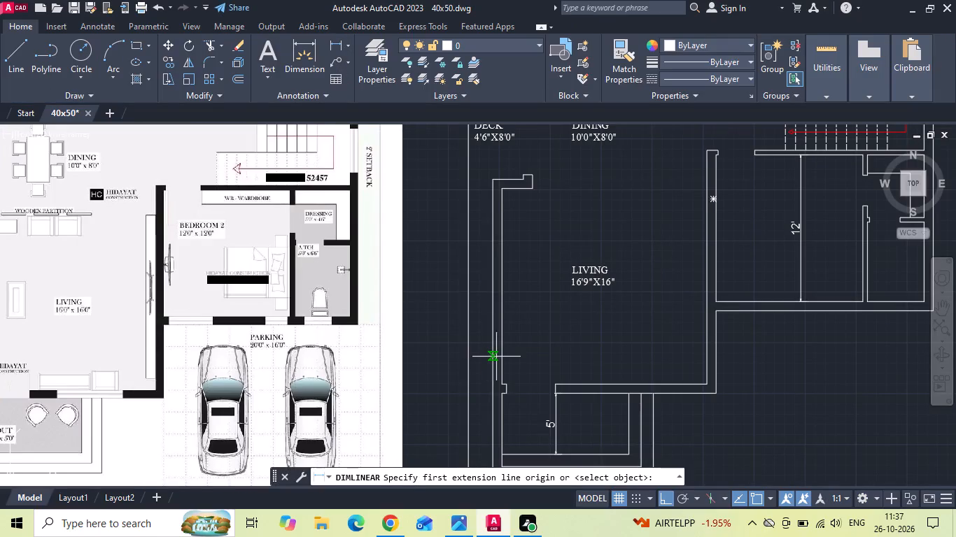
click(501, 359)
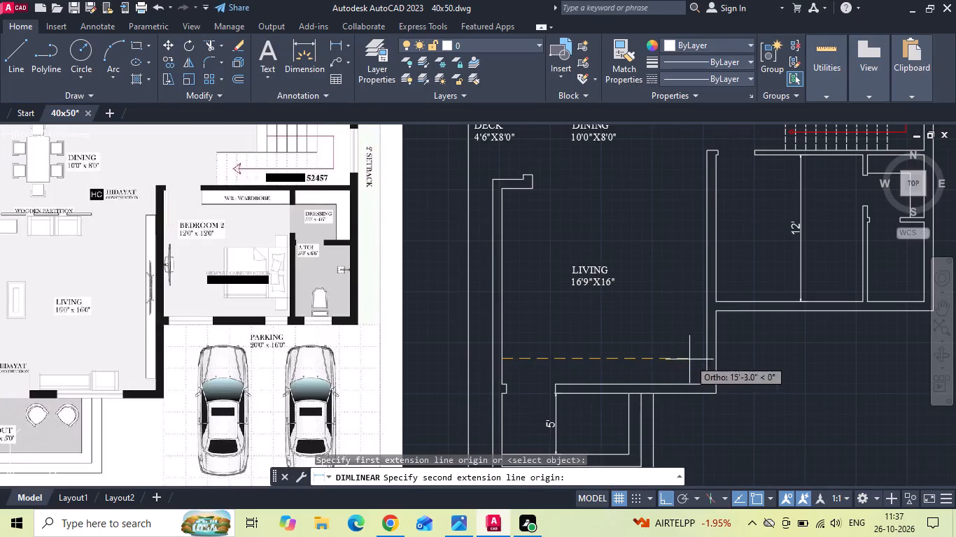
click(707, 359)
key(Escape)
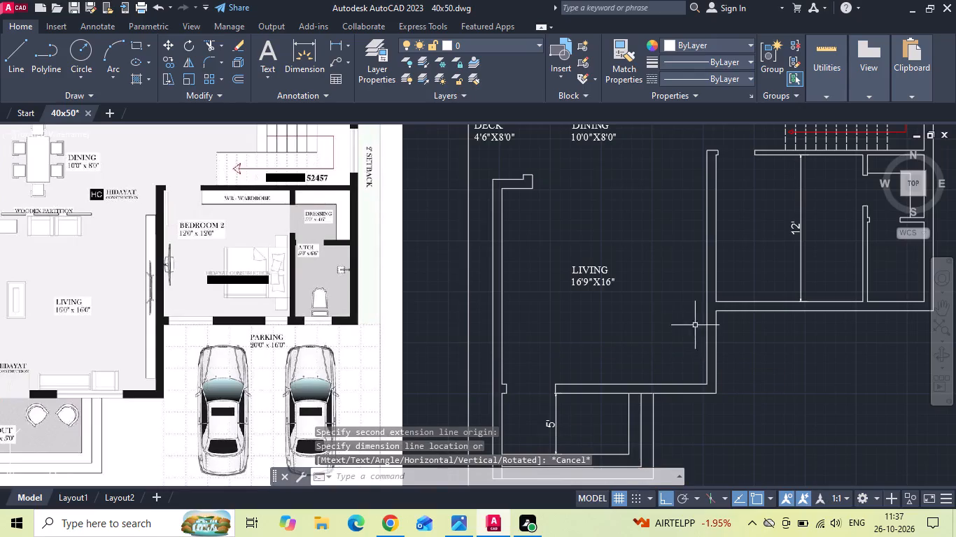
scroll(619, 278, up, 1)
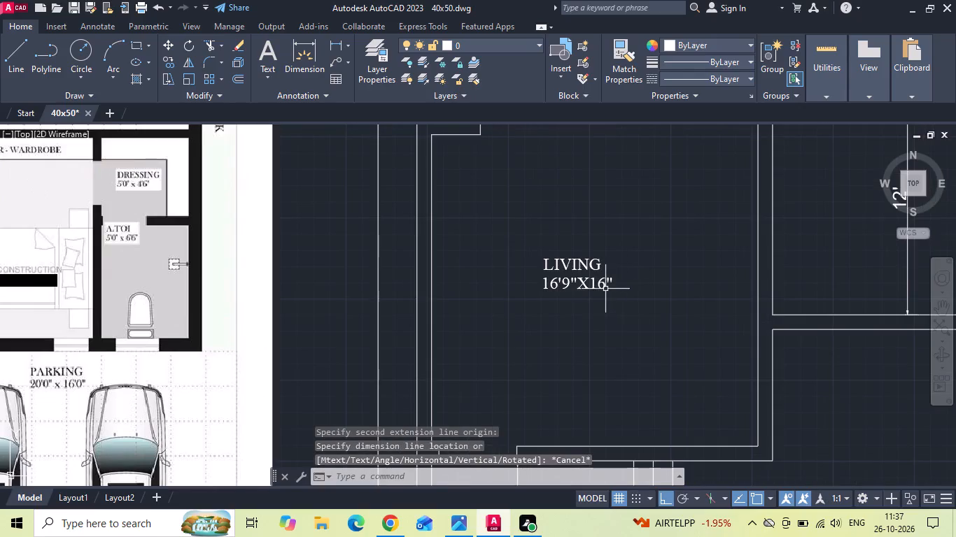
Complete the LIVING label's size line so it reads 16'9"X16"0" and finish the text.
double_click(605, 289)
click(618, 279)
text(0")
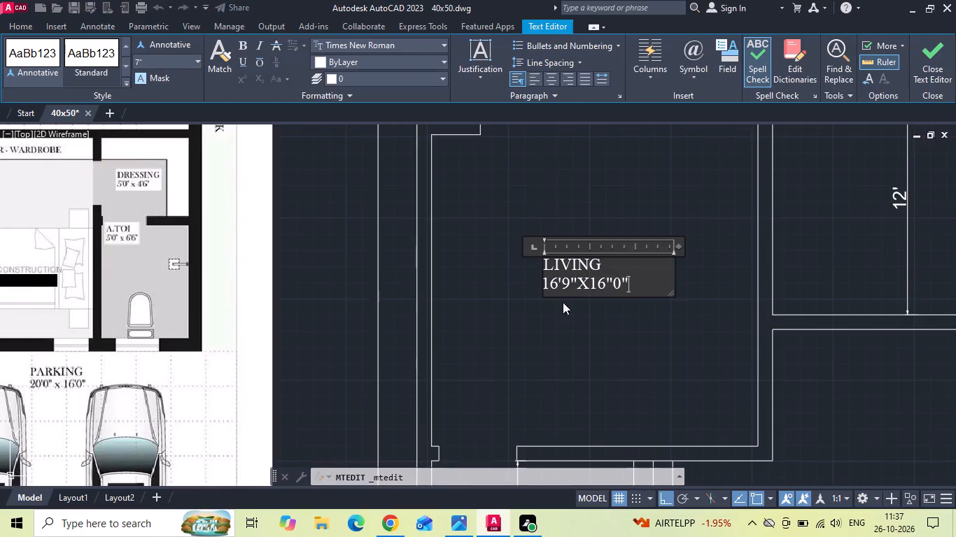
click(537, 333)
Check the living room's inside north-south length with a linear dimension, without placing it.
click(335, 45)
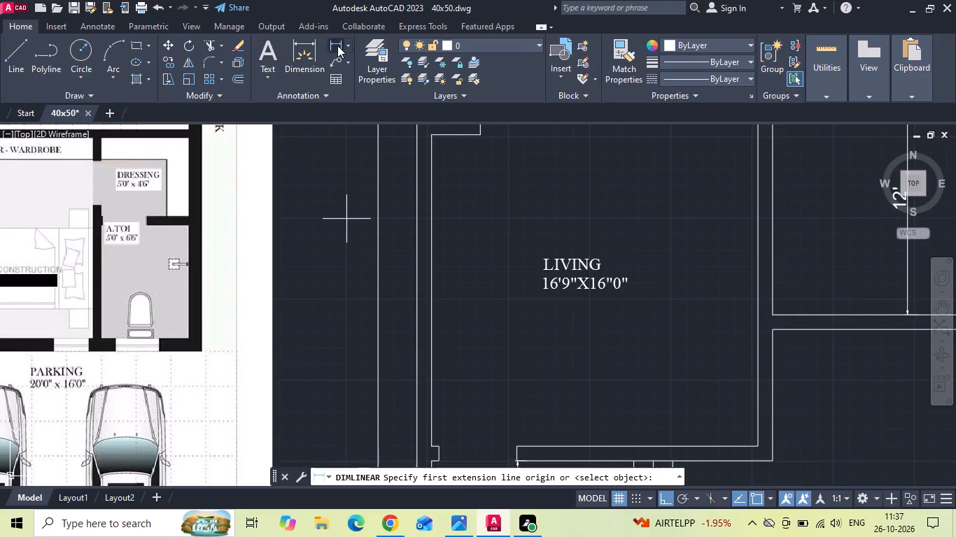
click(461, 134)
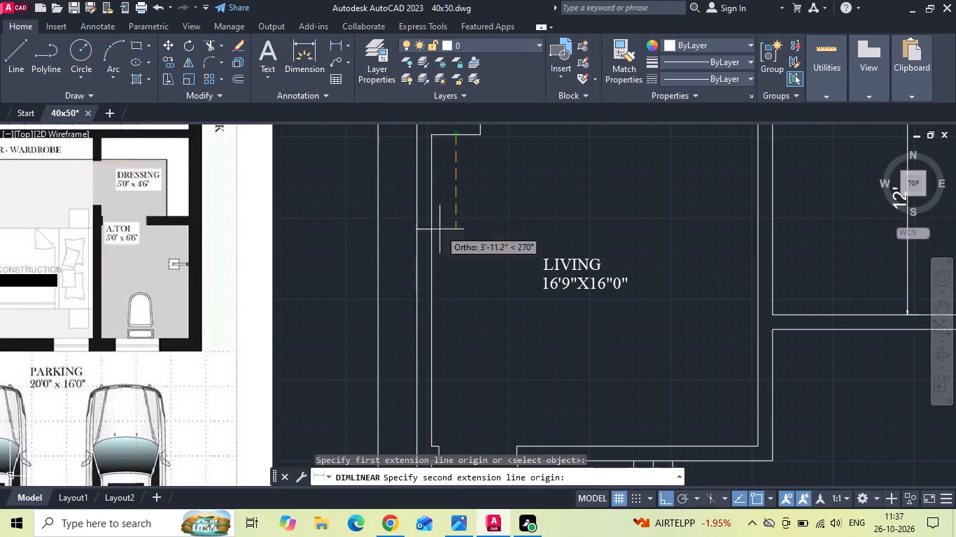
click(519, 449)
scroll(516, 386, down, 2)
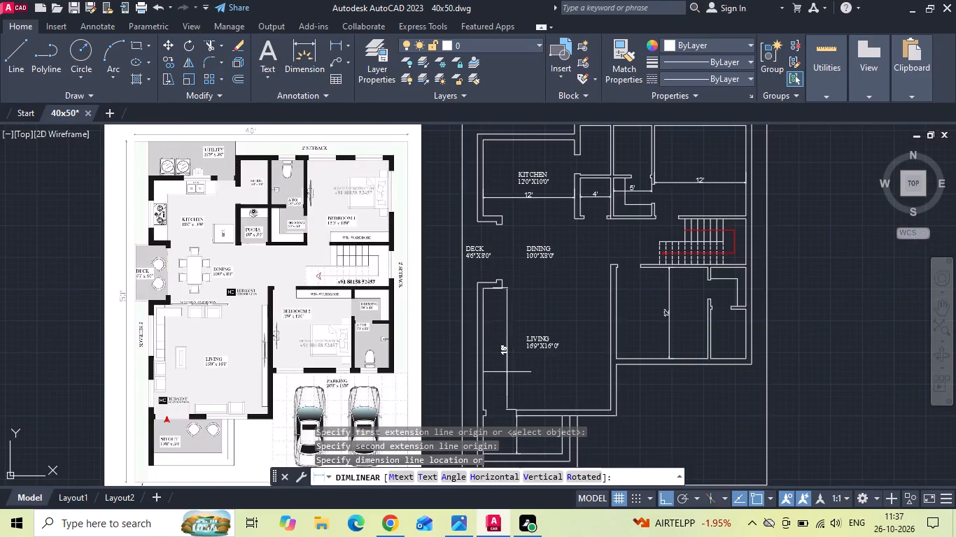
scroll(504, 369, up, 1)
key(Escape)
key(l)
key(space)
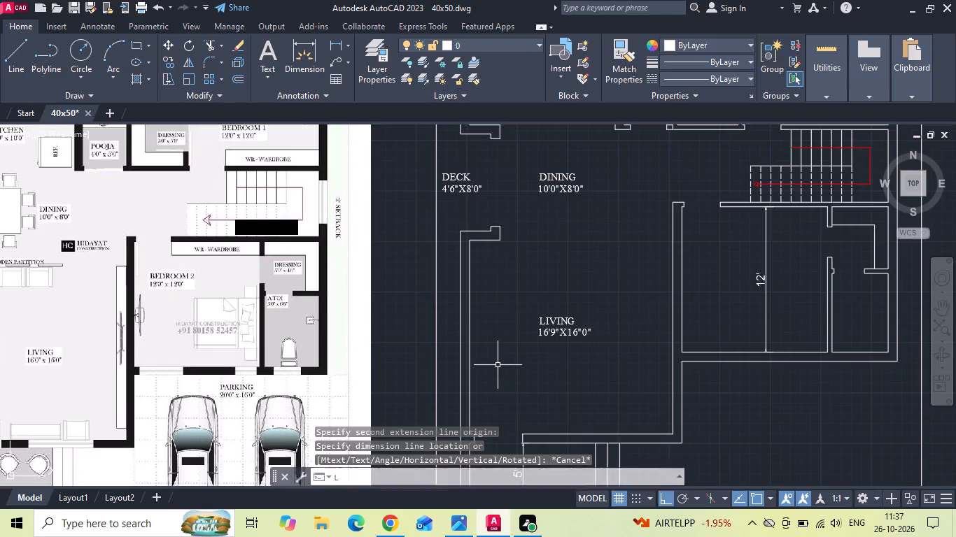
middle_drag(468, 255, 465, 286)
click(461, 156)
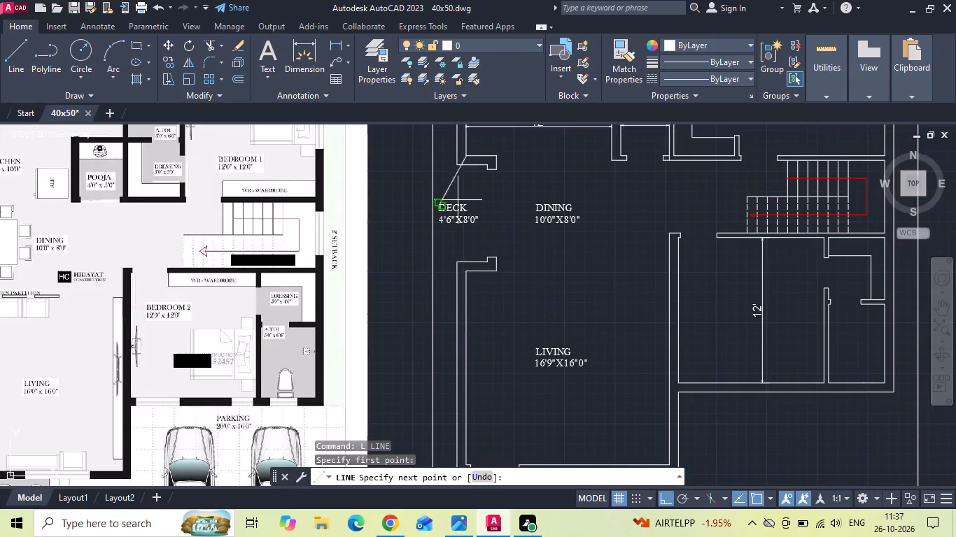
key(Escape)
Copy the LIVING label about 12' straight south into the sitout area.
scroll(519, 322, down, 1)
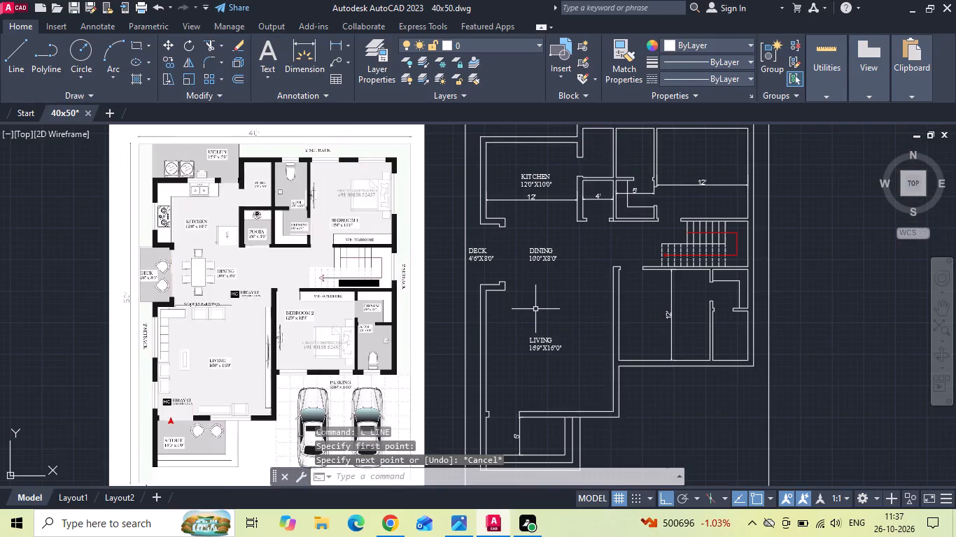
middle_drag(516, 306, 506, 264)
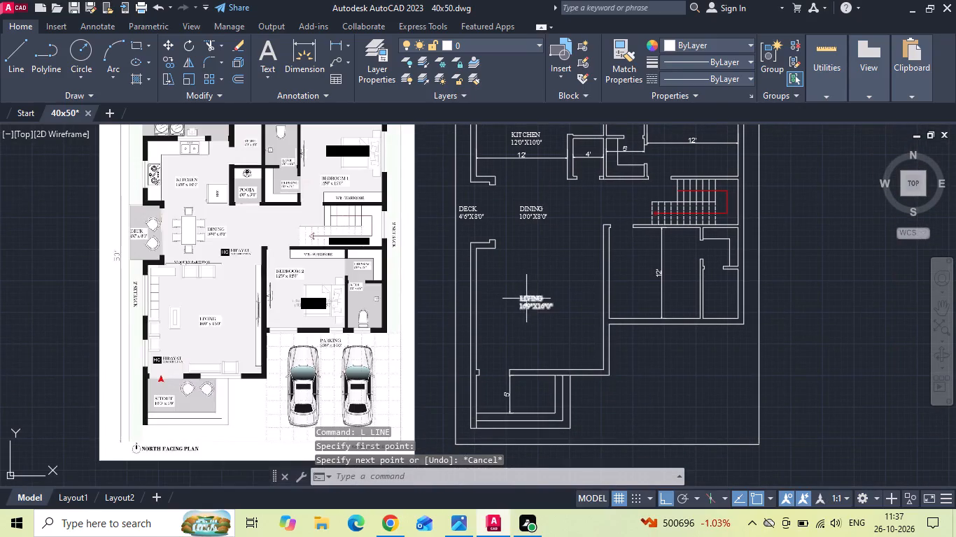
click(528, 300)
right_click(528, 300)
click(549, 275)
drag(532, 313, 529, 329)
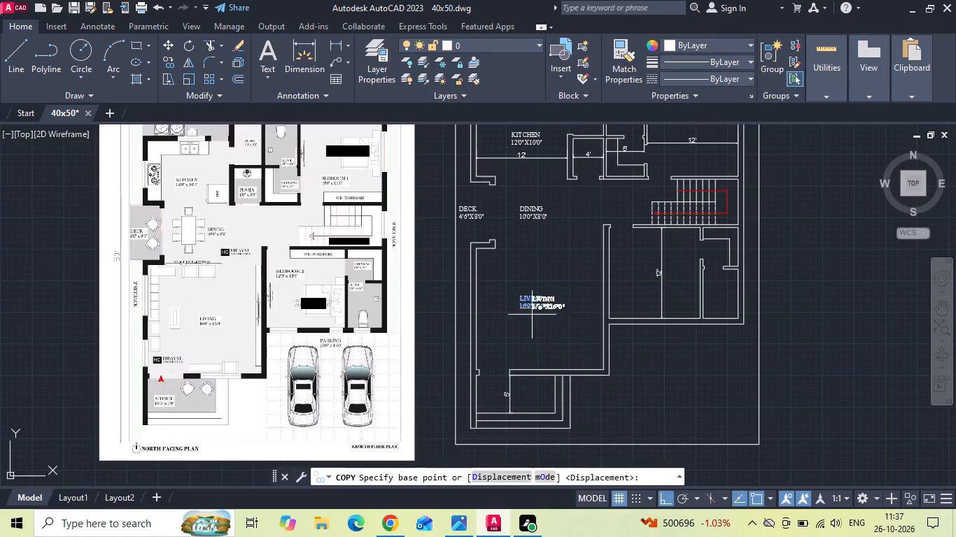
drag(529, 329, 528, 341)
scroll(507, 462, up, 4)
middle_drag(511, 414, 507, 380)
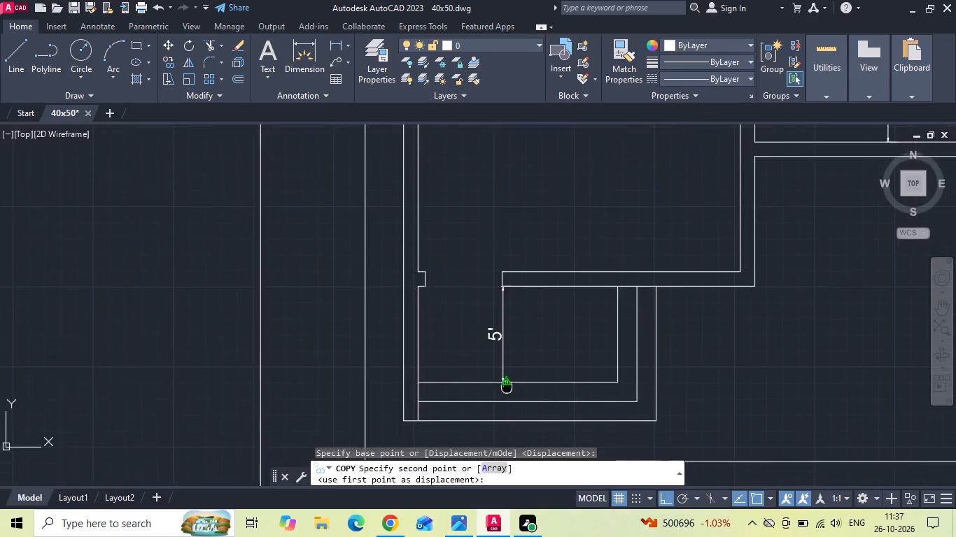
middle_drag(507, 380, 507, 376)
scroll(513, 339, up, 1)
click(509, 337)
key(Escape)
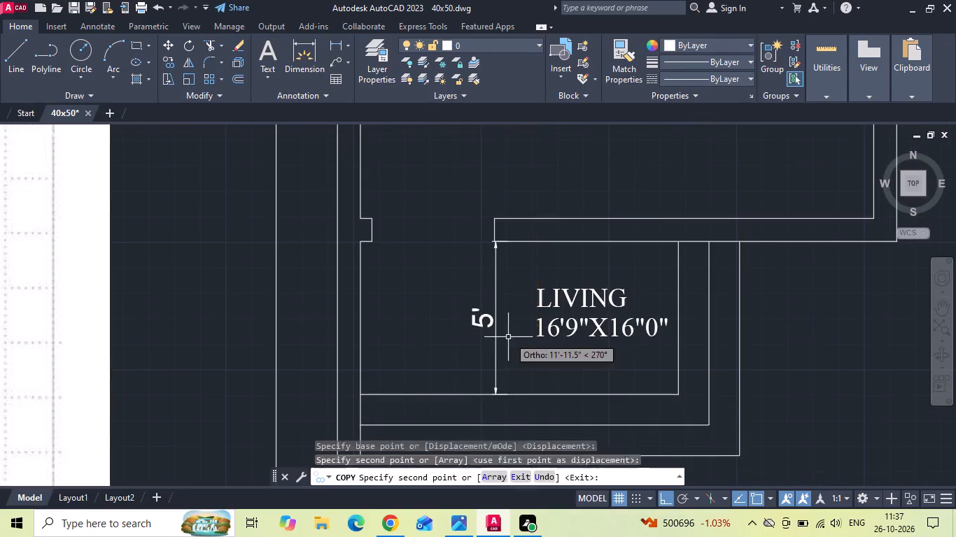
Change the size line of the copied LIVING label in the sitout to 10'0"X5"0".
click(554, 306)
double_click(554, 306)
middle_drag(624, 306, 419, 310)
click(426, 340)
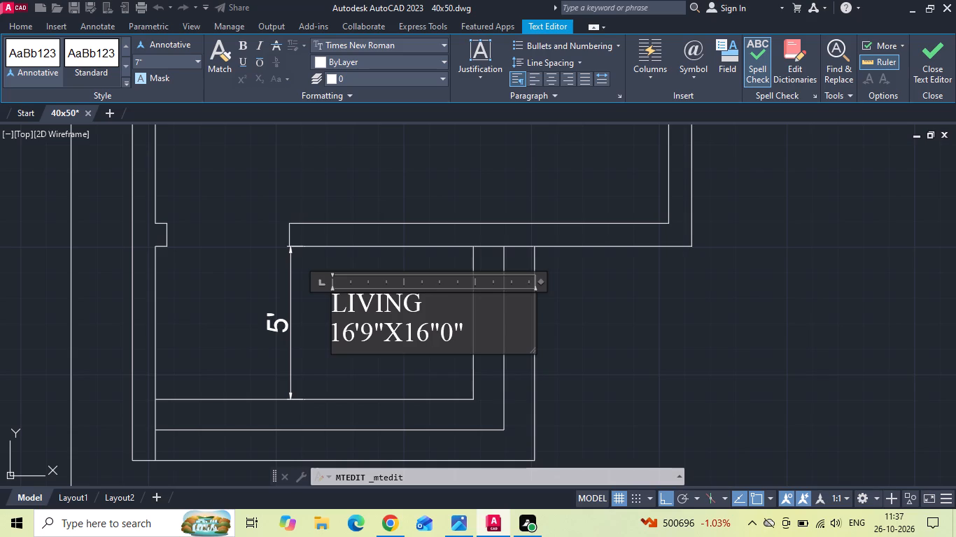
key(BackSpace)
key(BackSpace)
key(5)
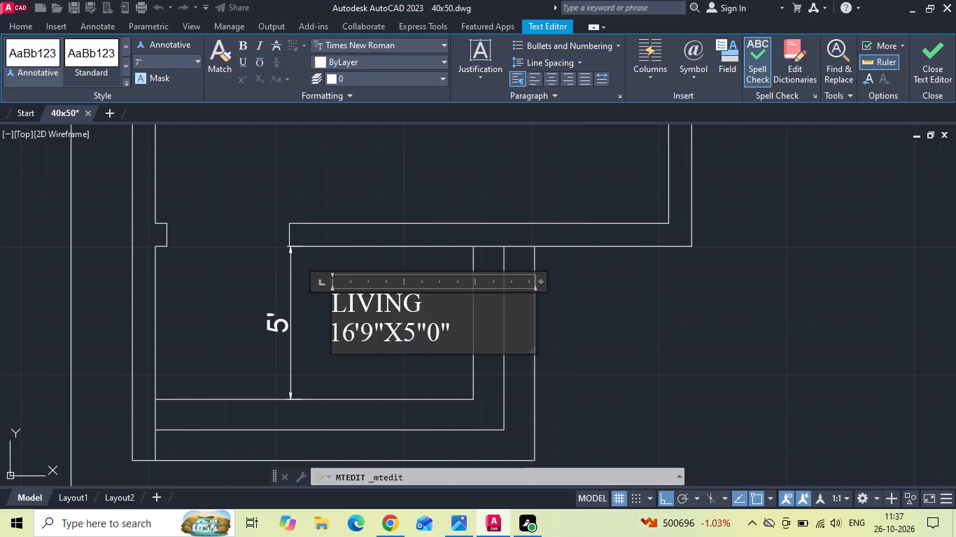
click(373, 333)
key(BackSpace)
key(0)
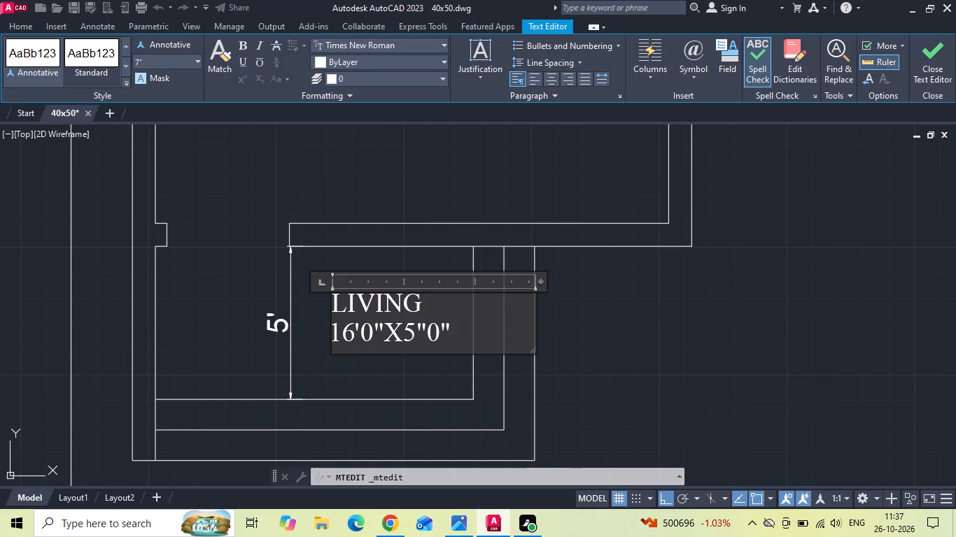
click(353, 338)
key(BackSpace)
key(0)
Replace the copied label's name with SITOUT, keeping the size on the second line, and finish the text.
click(425, 312)
key(BackSpace)
key(BackSpace)
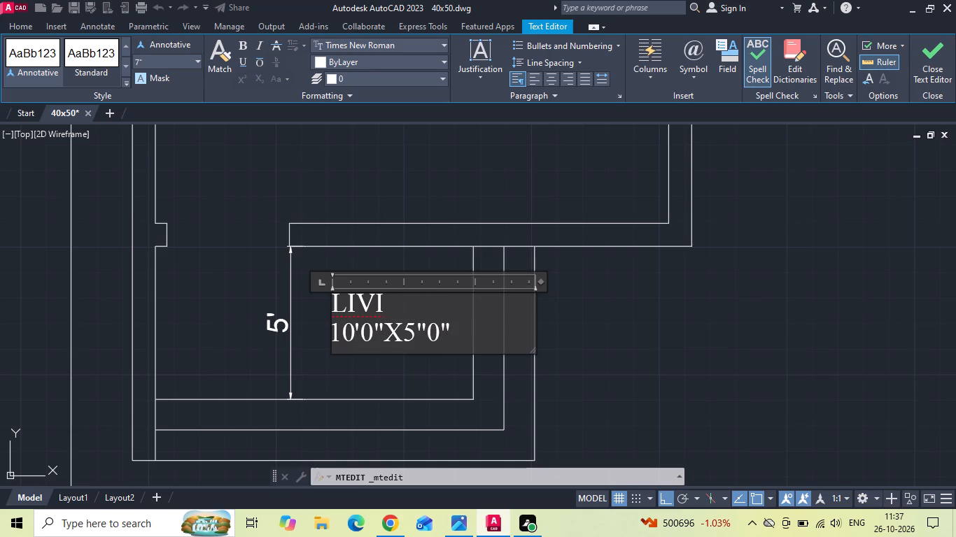
key(BackSpace)
key(BackSpace)
key(BackSpace)
key(BackSpace)
text(SITOUT)
click(437, 264)
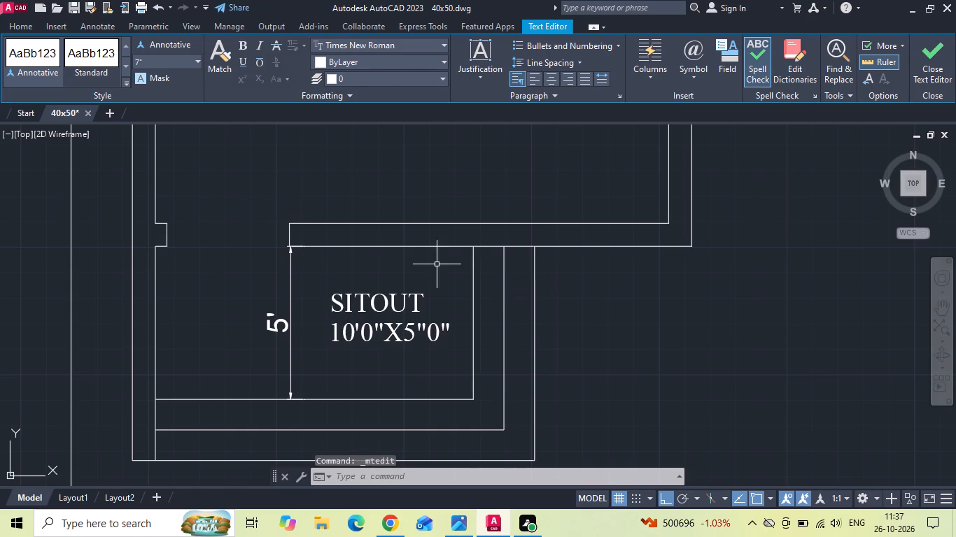
Delete the 5' dimension in the sitout.
drag(306, 317, 295, 324)
click(272, 335)
key(Delete)
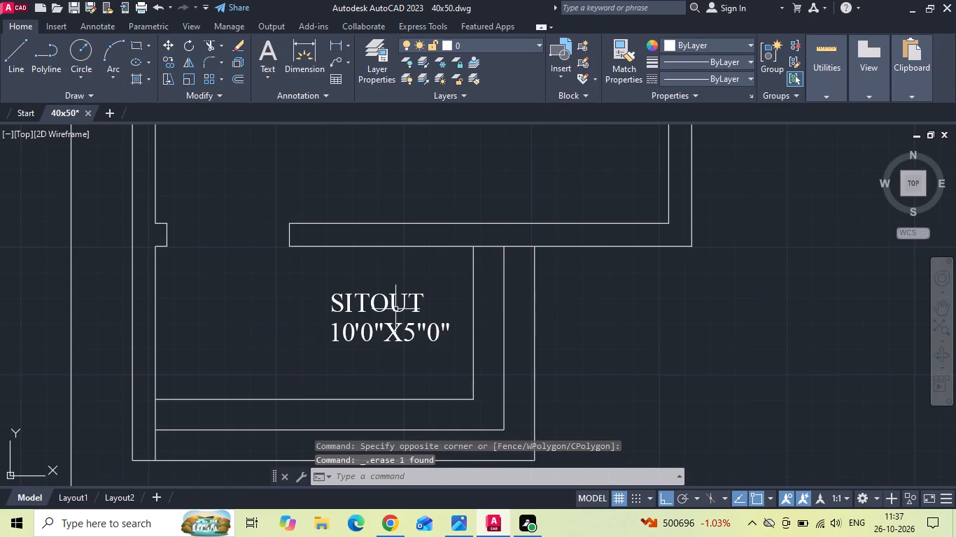
Move the SITOUT label about 2' straight west to centre it in the sitout.
click(398, 308)
right_click(394, 308)
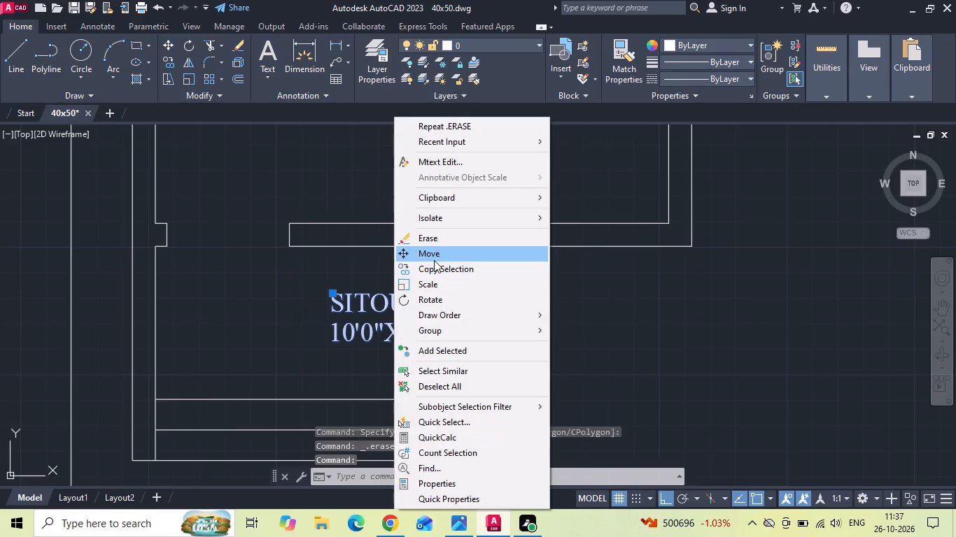
click(434, 260)
click(390, 365)
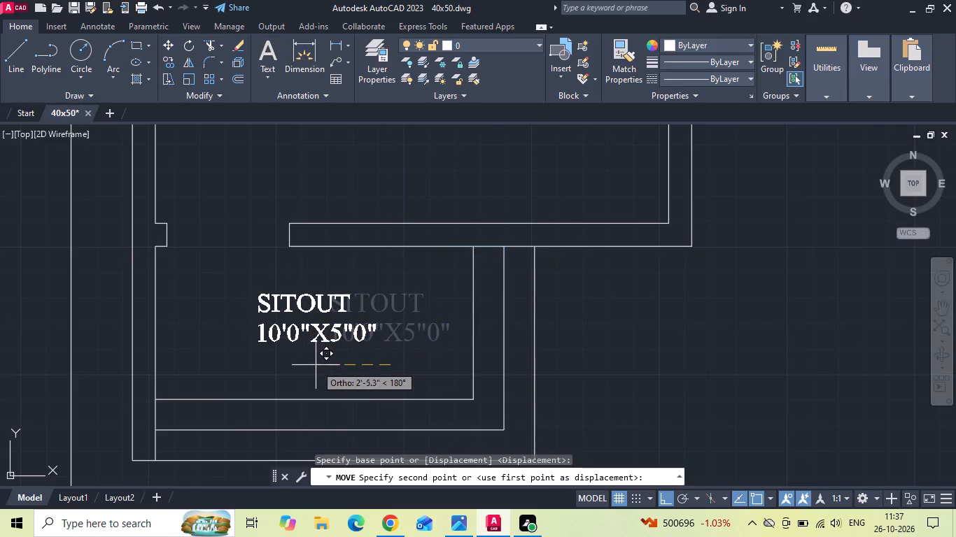
click(323, 365)
Copy the living room's LIVING label about 16' straight east into the bedroom south of the staircase.
scroll(421, 319, down, 1)
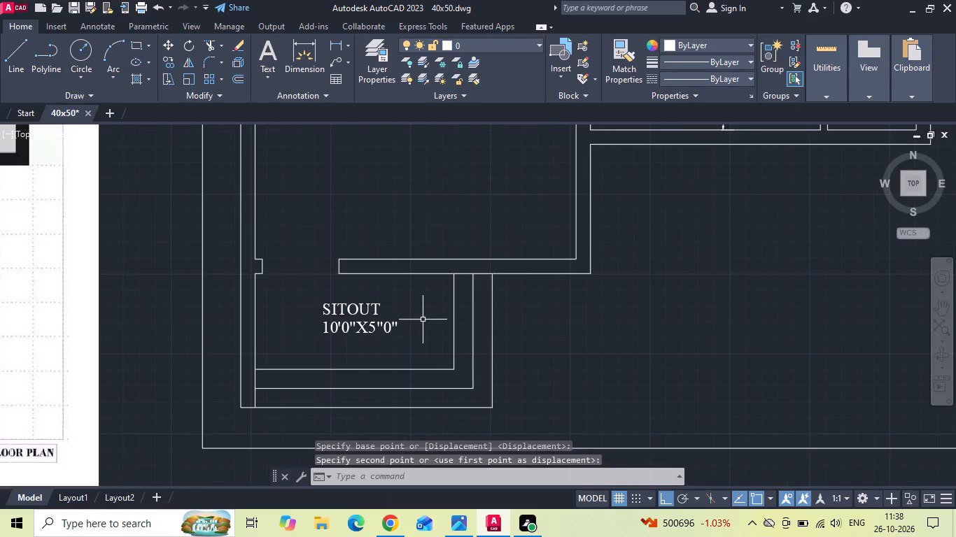
scroll(400, 327, down, 2)
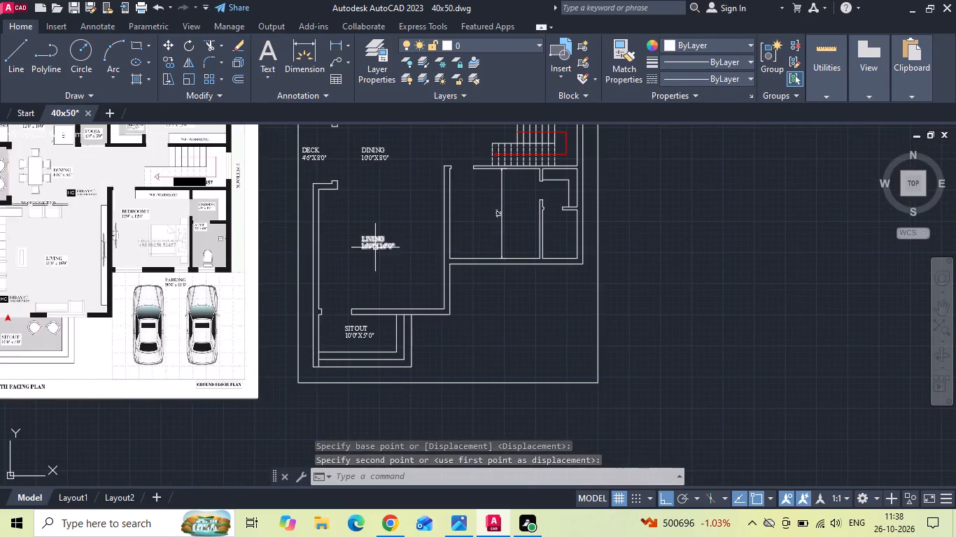
click(375, 246)
right_click(373, 247)
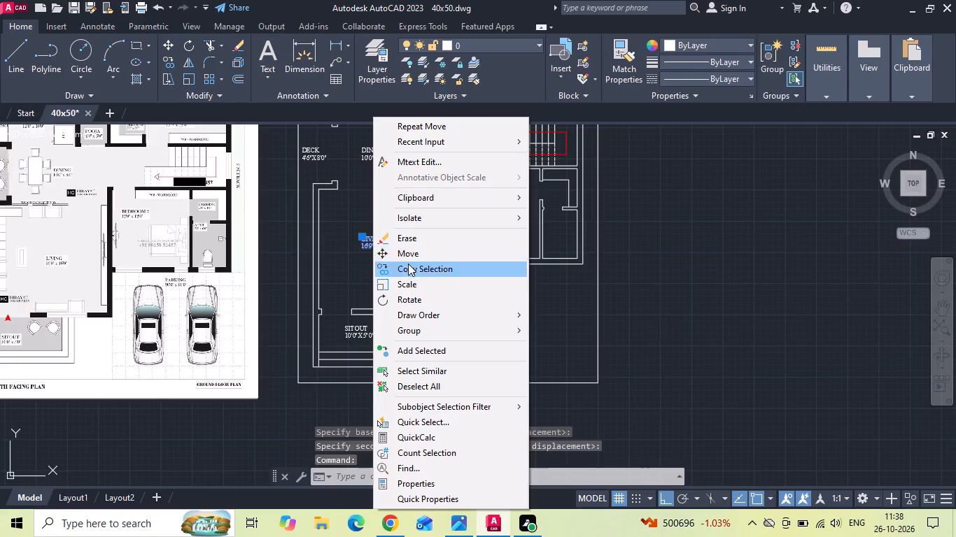
click(408, 264)
click(383, 231)
scroll(509, 225, up, 3)
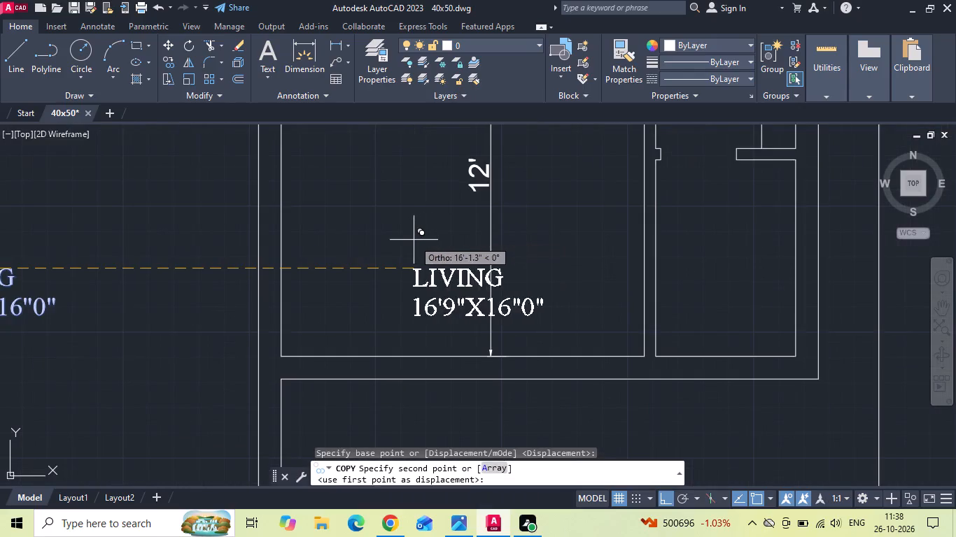
click(413, 240)
key(Escape)
Move the copied LIVING label in the southern bedroom about 4'10" straight north.
click(442, 288)
click(429, 266)
right_click(427, 260)
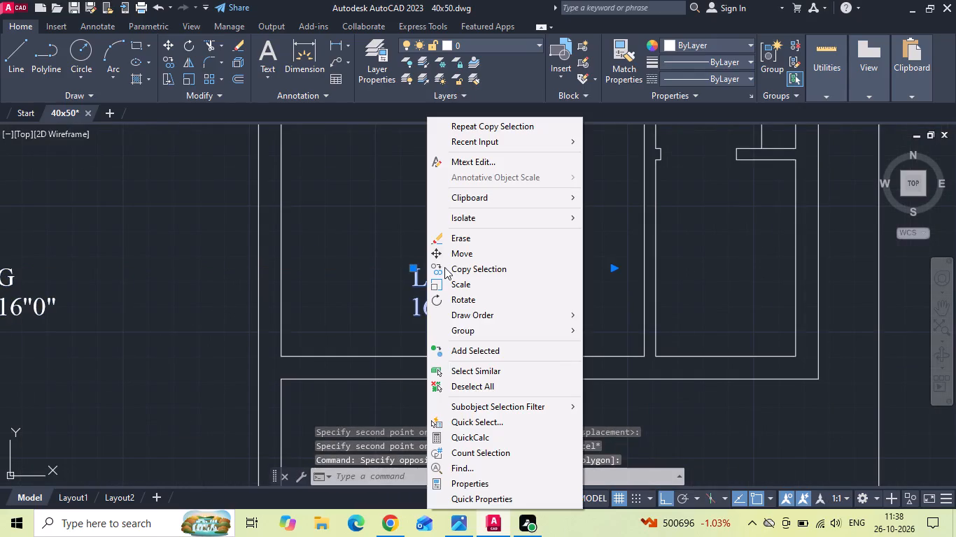
click(452, 258)
scroll(443, 323, down, 1)
drag(444, 308, 446, 296)
middle_drag(449, 247, 449, 319)
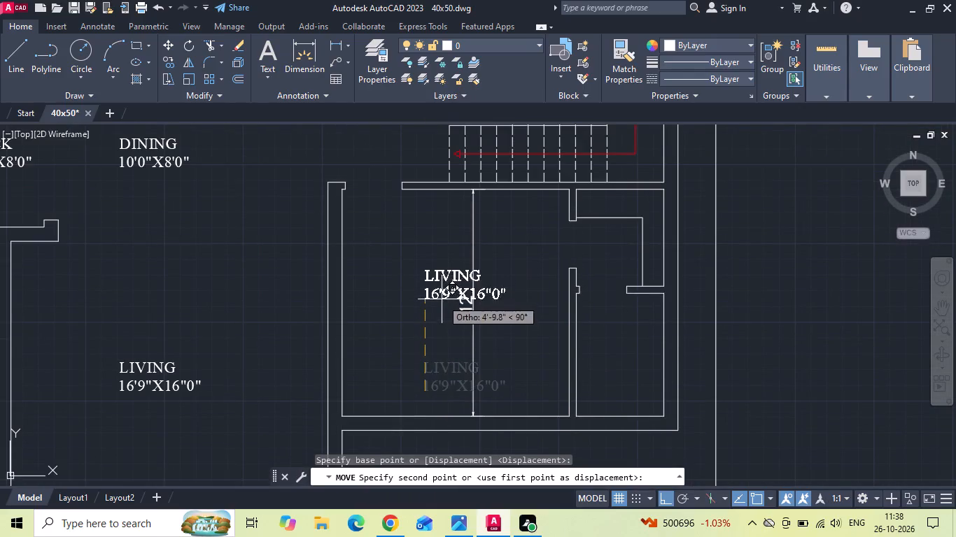
click(441, 299)
Move the copied LIVING label in the southern bedroom slightly south.
scroll(482, 313, down, 3)
scroll(231, 346, up, 2)
middle_drag(510, 345, 473, 346)
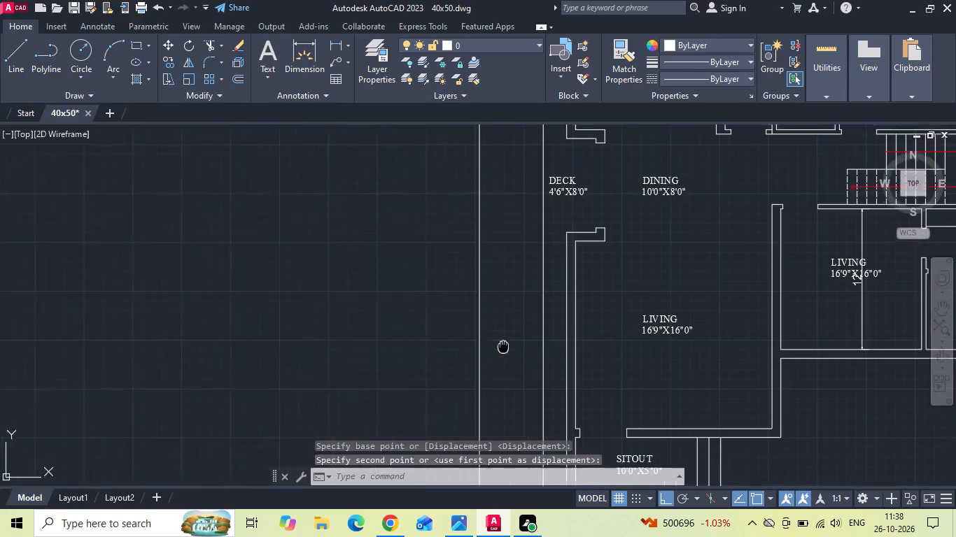
middle_drag(473, 346, 217, 336)
scroll(587, 257, up, 1)
click(523, 245)
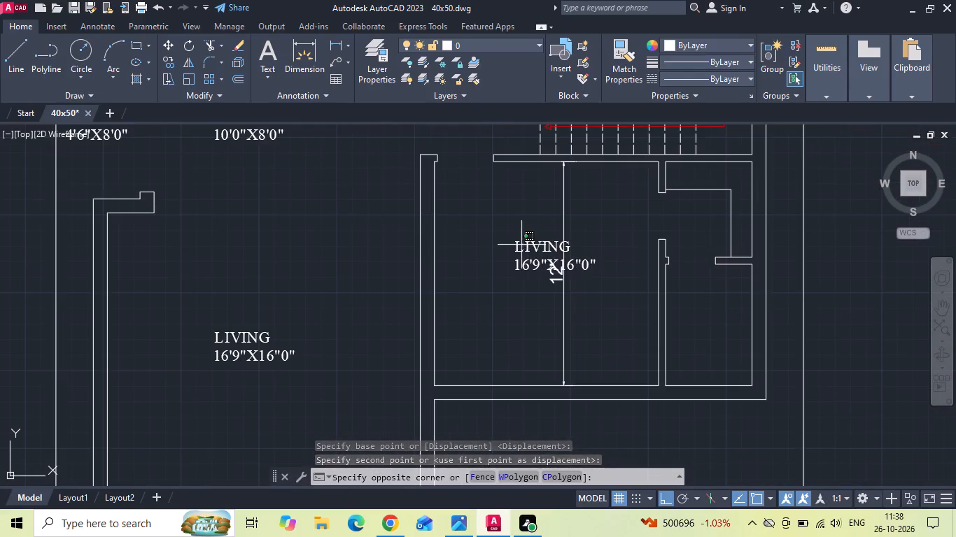
right_click(521, 245)
click(503, 246)
right_click(501, 247)
click(530, 257)
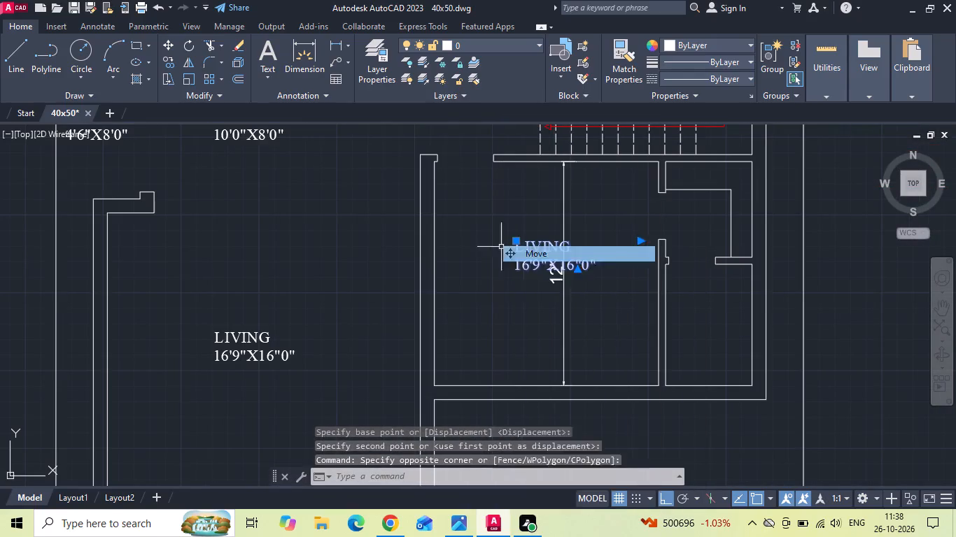
scroll(515, 285, up, 1)
drag(515, 292, 514, 300)
click(510, 311)
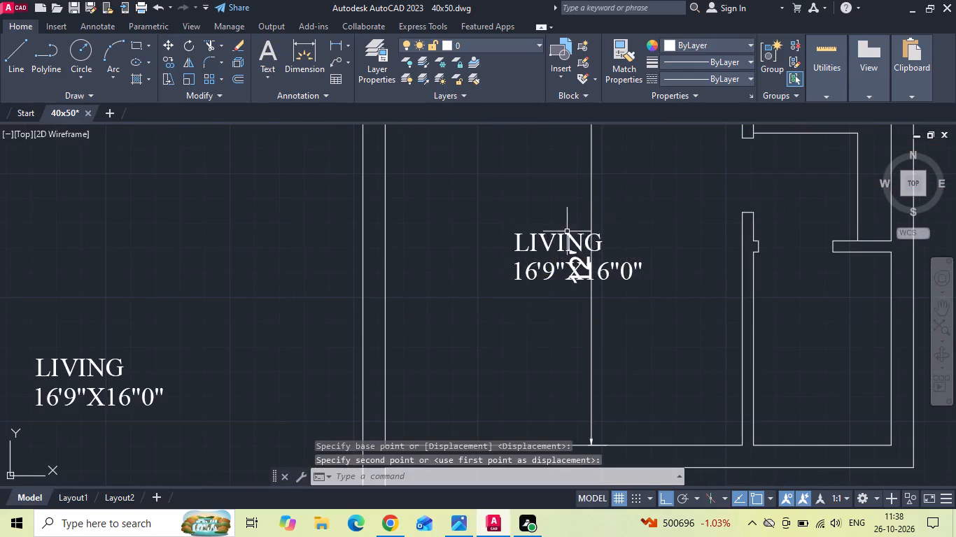
Replace the name LIVING with BEDROOM in the copied label in the bedroom south of the staircase.
middle_drag(493, 303, 409, 317)
double_click(514, 258)
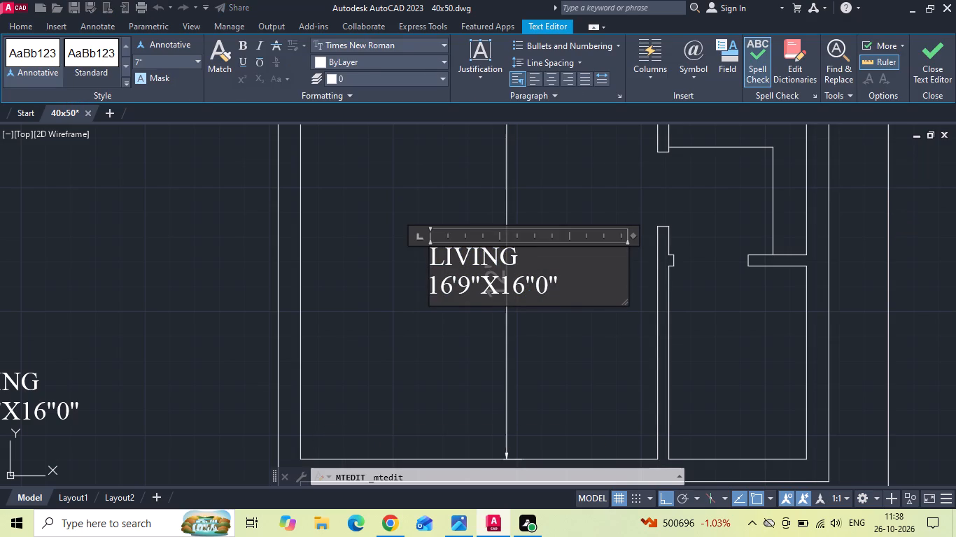
key(BackSpace)
key(BackSpace)
key(BackSpace)
key(BackSpace)
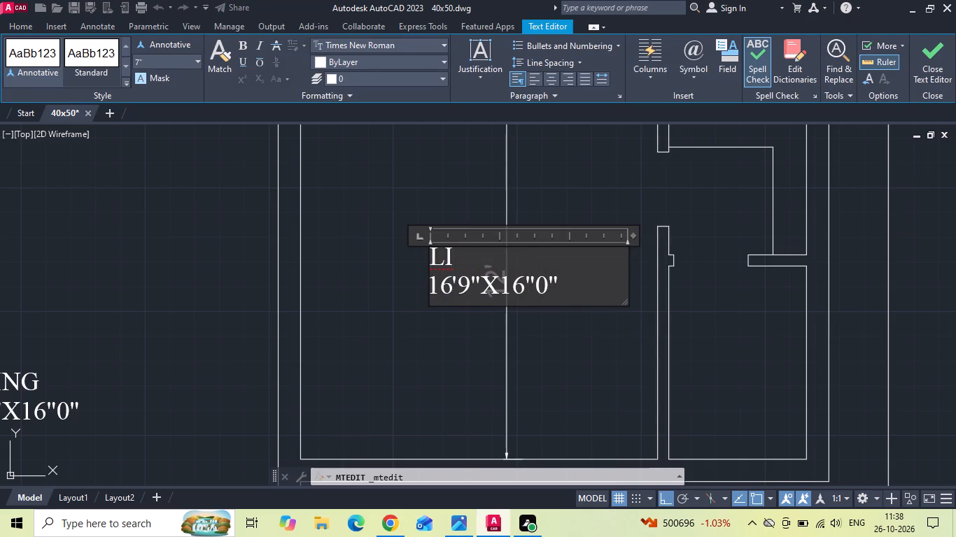
key(BackSpace)
key(BackSpace)
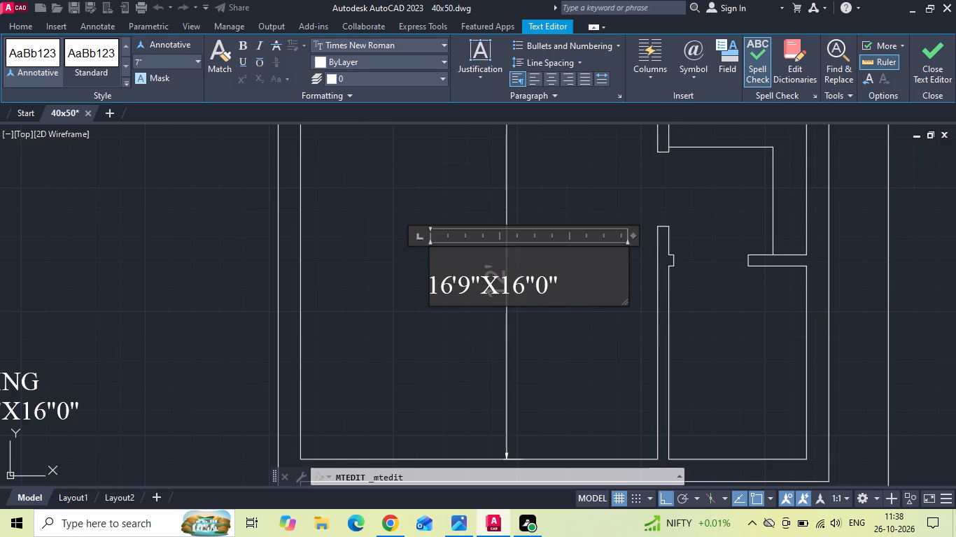
text(BEDROOM)
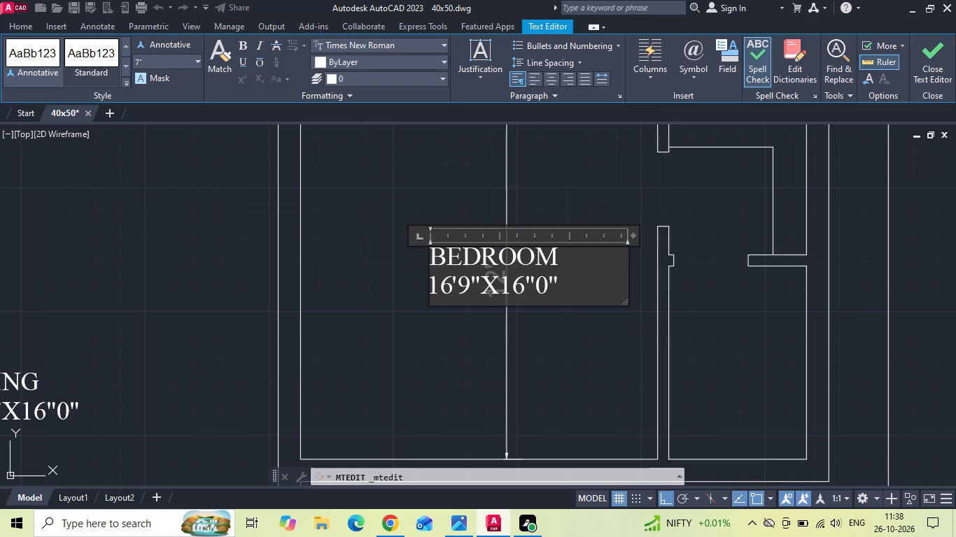
Change the size line of the southern bedroom's label to 12'0"X12"0".
click(456, 295)
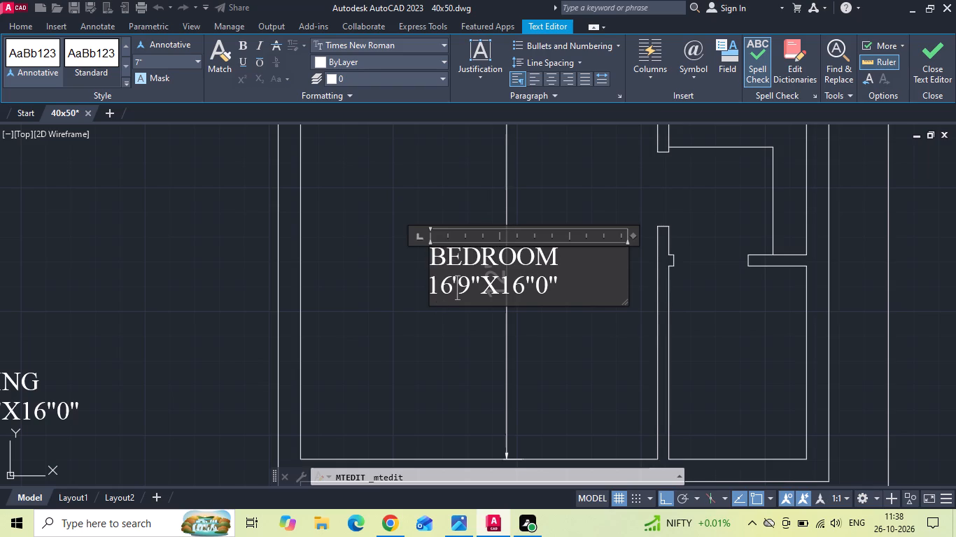
click(454, 280)
key(BackSpace)
key(2)
click(472, 291)
key(BackSpace)
key(0)
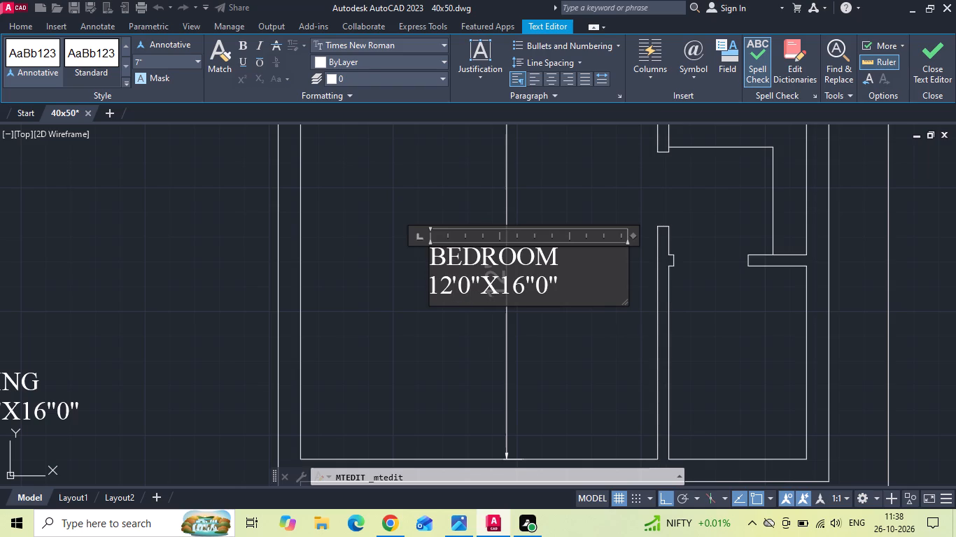
click(520, 288)
key(BackSpace)
key(2)
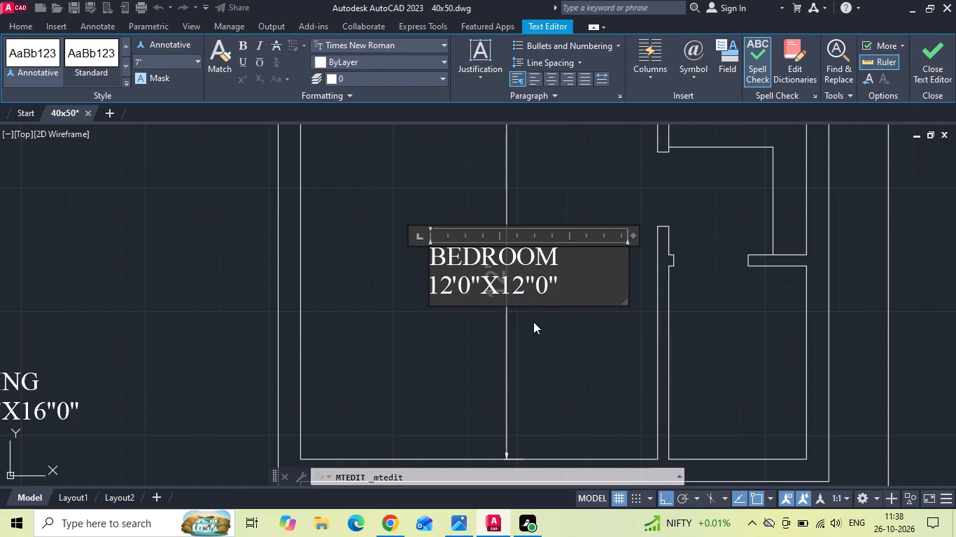
click(536, 331)
Delete the vertical 12' dimension running through the southern bedroom's label.
drag(536, 355, 463, 355)
click(416, 355)
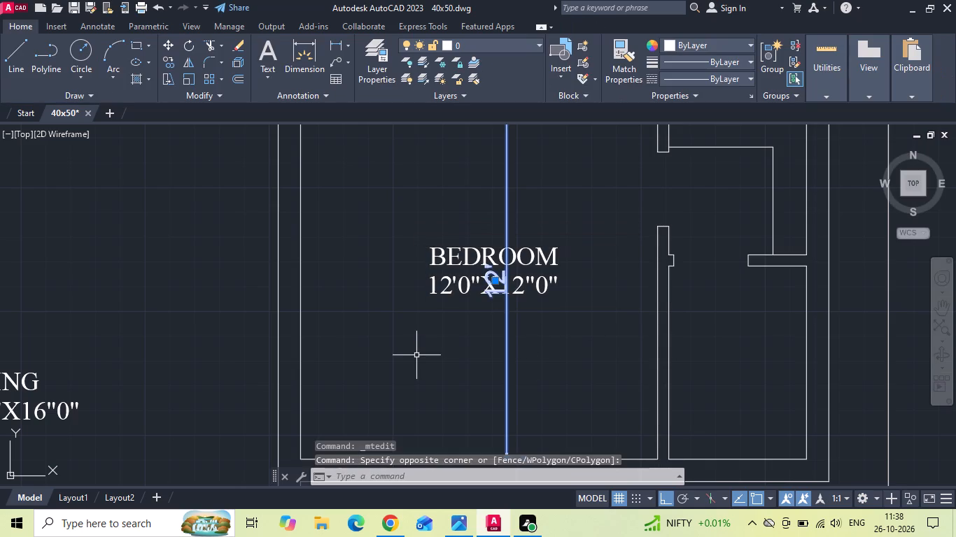
key(Delete)
Copy the BEDROOM label about 8'4" straight east into the toilet attached to the southern bedroom.
scroll(389, 300, down, 2)
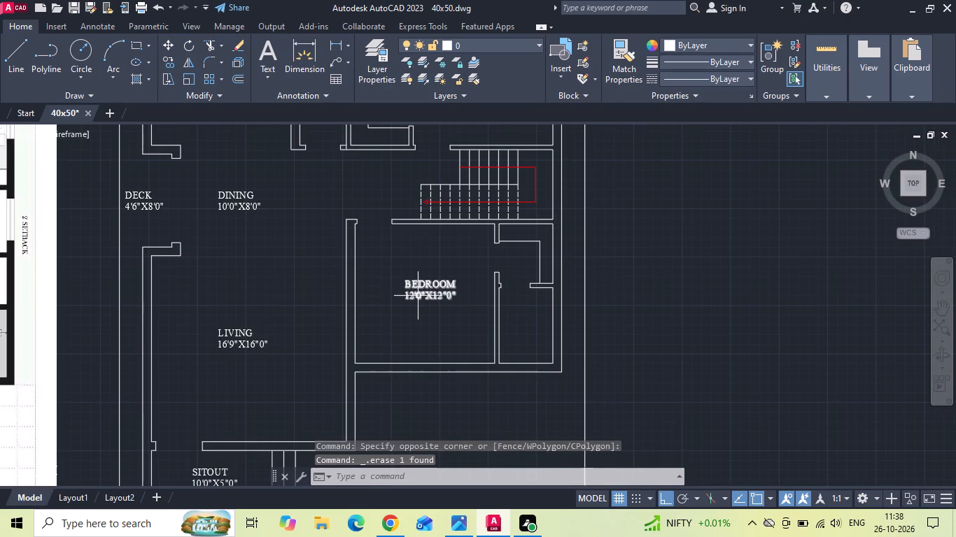
click(421, 294)
right_click(421, 294)
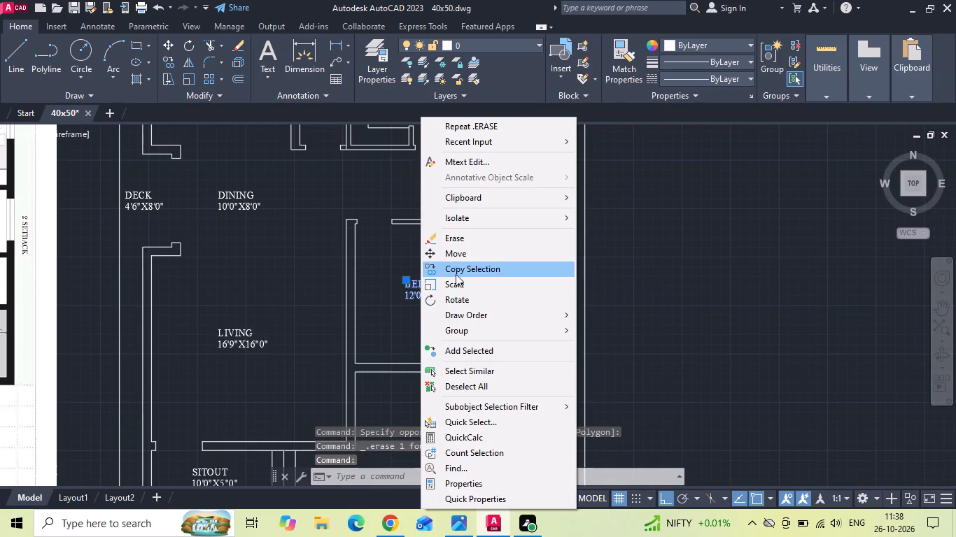
click(456, 274)
scroll(438, 290, up, 2)
click(438, 292)
scroll(404, 308, down, 1)
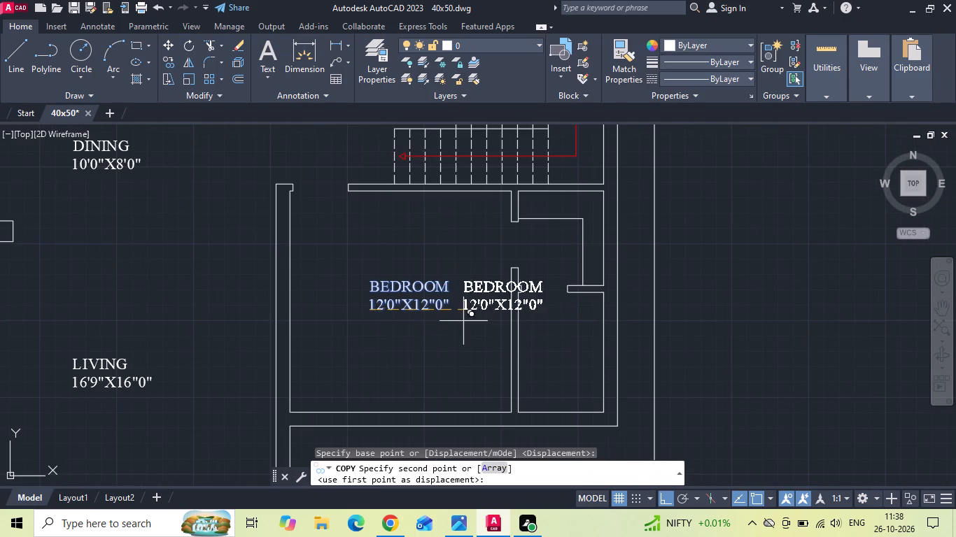
scroll(558, 308, up, 2)
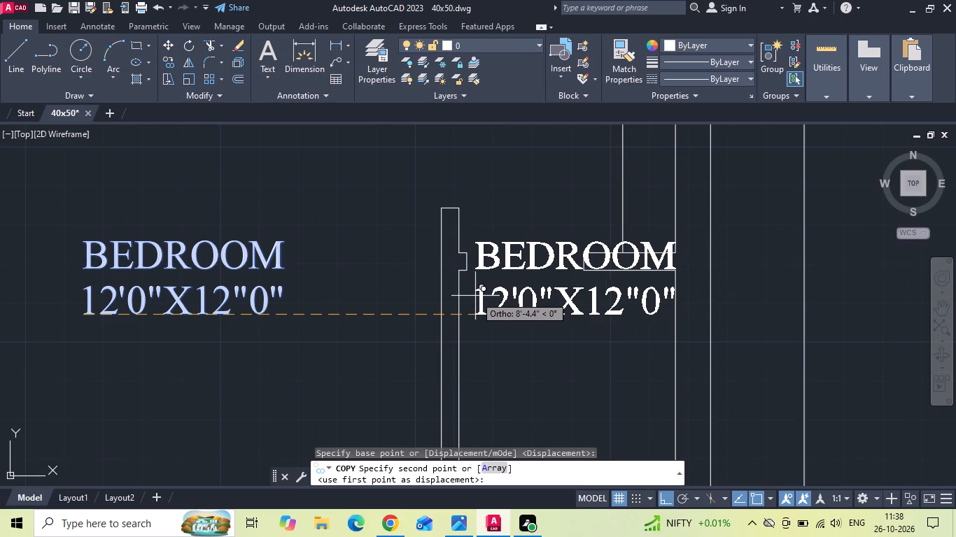
click(475, 296)
key(Escape)
Move the copied BEDROOM label about 3' straight south into the open area of the toilet.
click(520, 251)
right_click(510, 230)
click(525, 253)
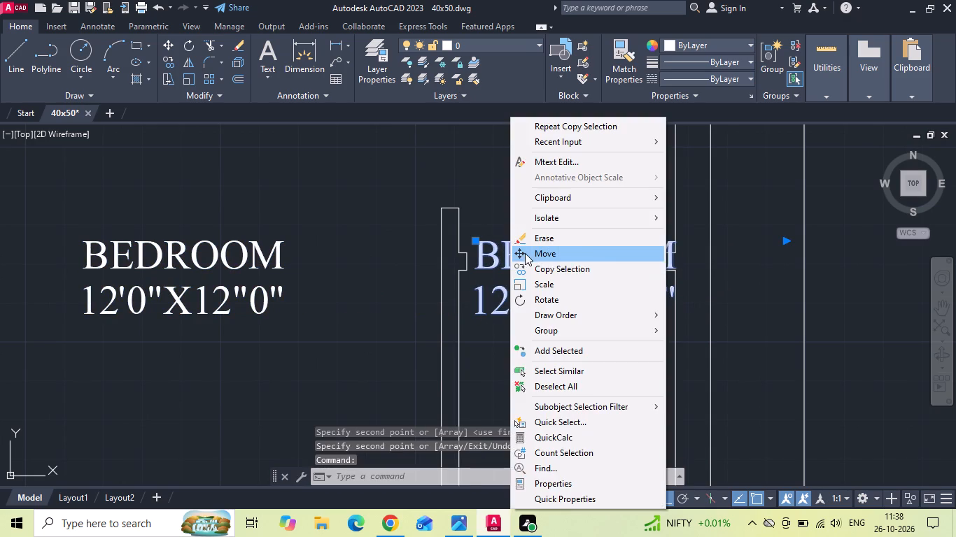
scroll(525, 253, down, 2)
drag(525, 270, 524, 287)
scroll(533, 332, up, 2)
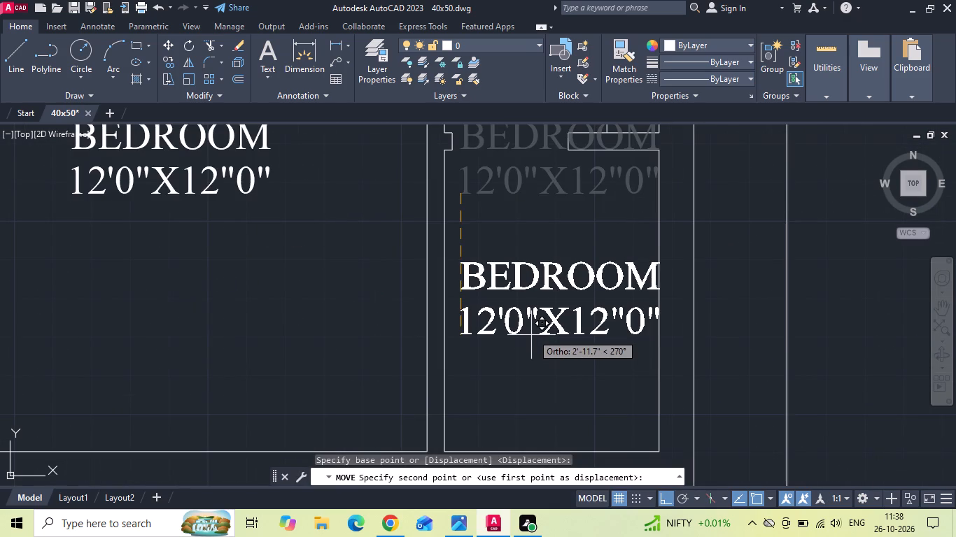
click(531, 335)
key(Escape)
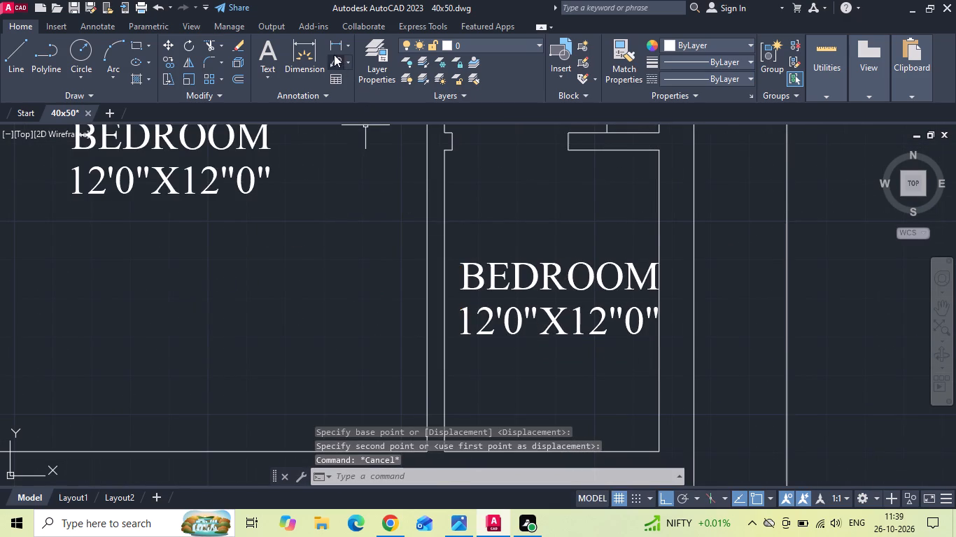
Add a horizontal linear dimension across the toilet's inner width, above the copied label.
click(335, 48)
click(442, 188)
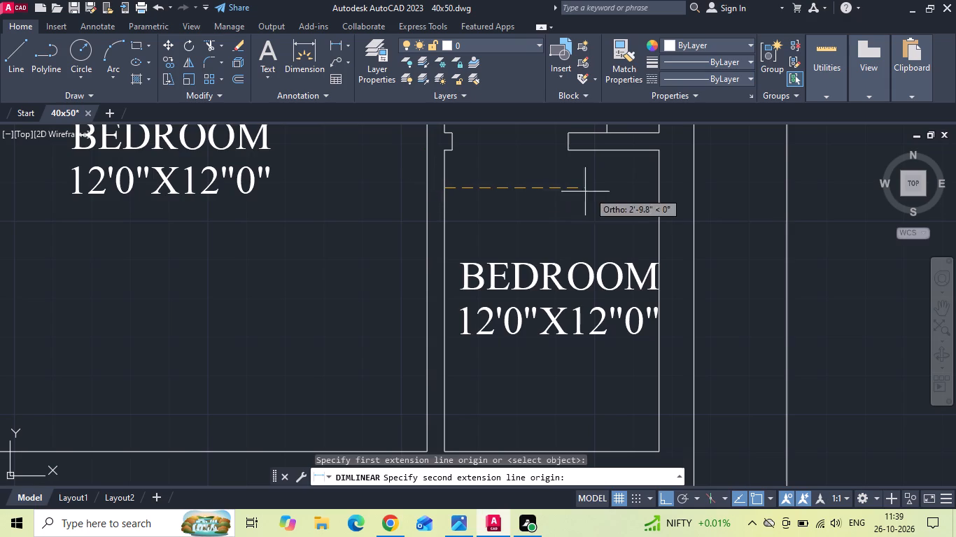
click(659, 183)
click(623, 212)
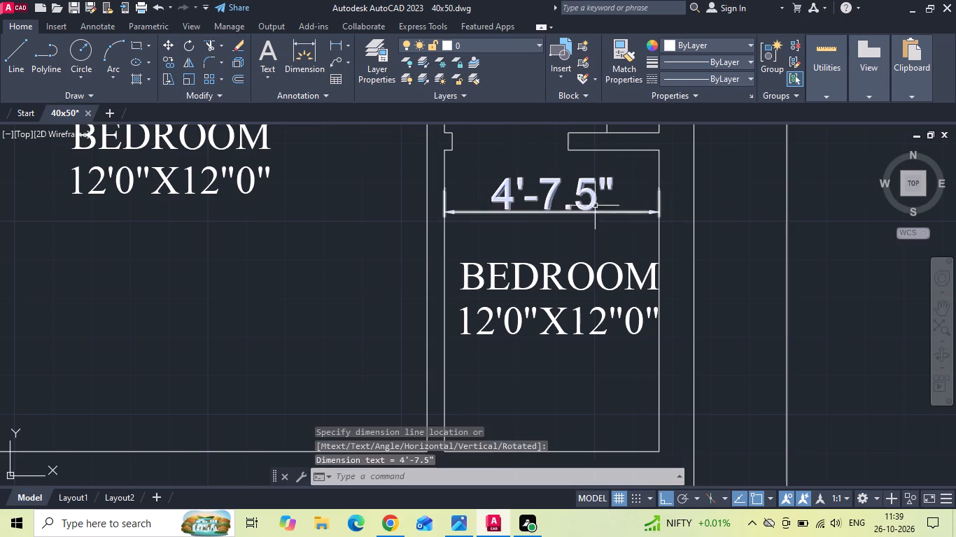
Add a vertical linear dimension for the toilet's inner length, placed just west of its west wall.
key(space)
click(442, 150)
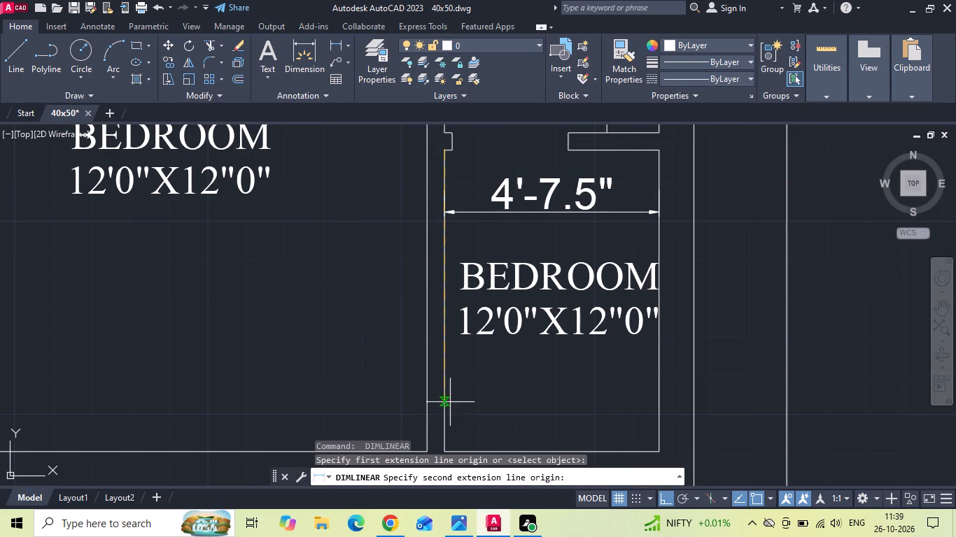
middle_drag(450, 399, 451, 335)
click(446, 390)
click(388, 351)
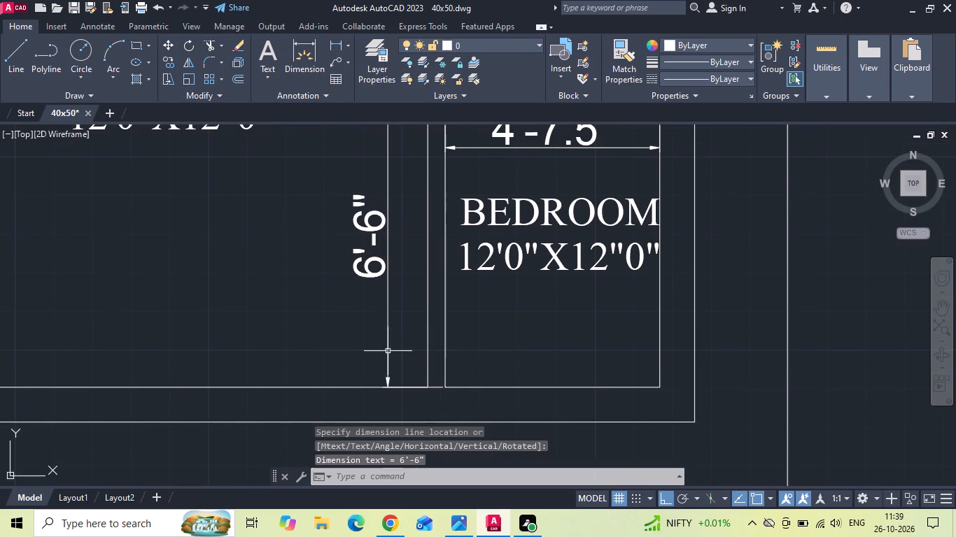
Replace the name BEDROOM with TOILET in the copied label inside the toilet.
middle_drag(470, 301, 440, 337)
double_click(502, 248)
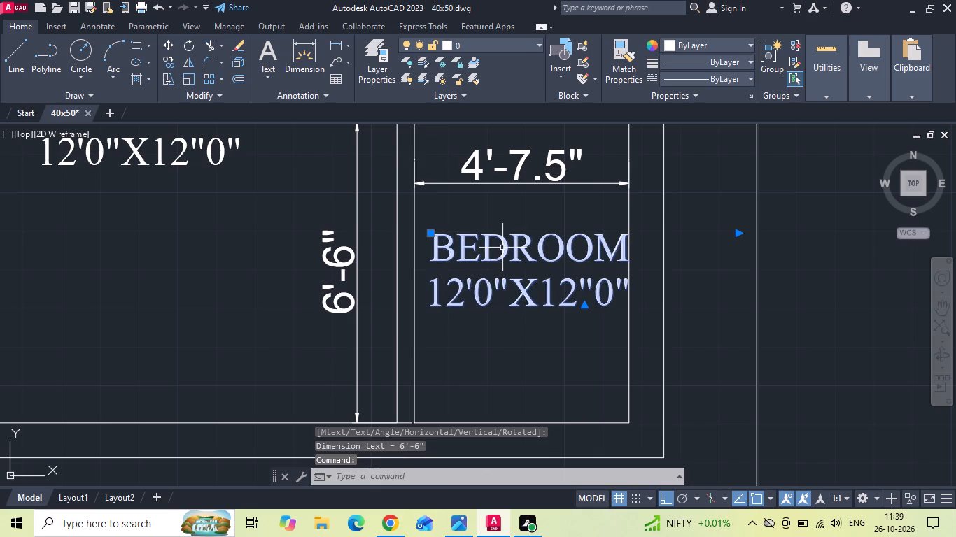
drag(632, 255, 456, 250)
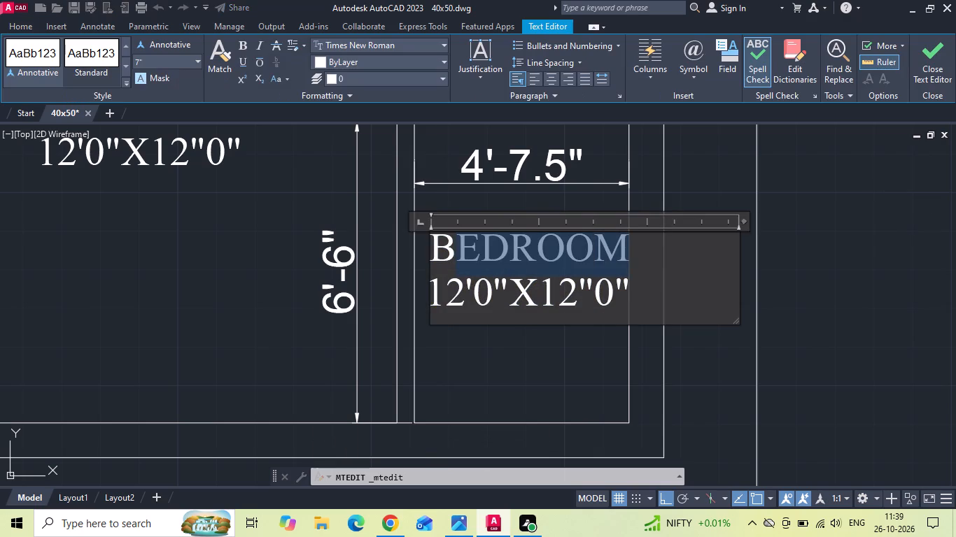
key(BackSpace)
key(BackSpace)
text(TOILET)
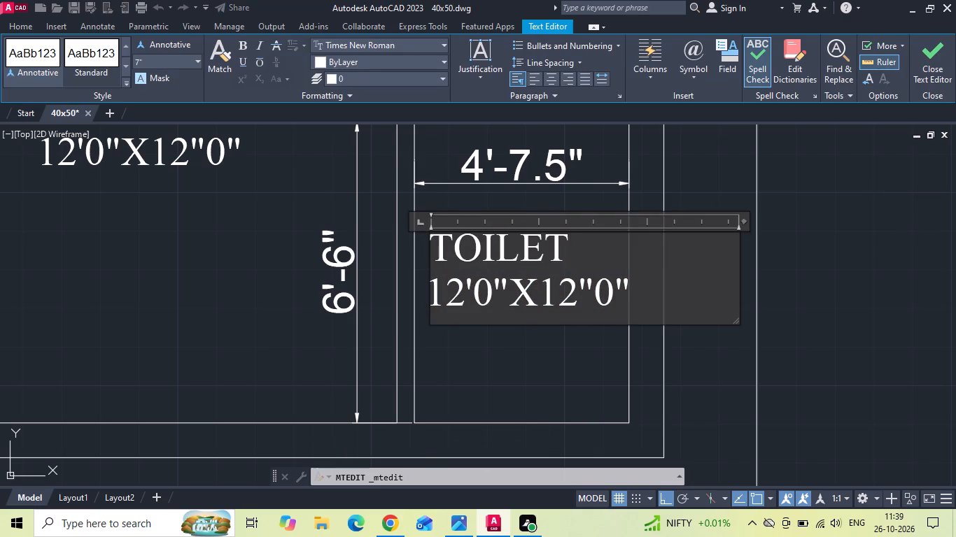
Change the size line of the TOILET label to 4'7.5"X6'6".
click(461, 298)
key(BackSpace)
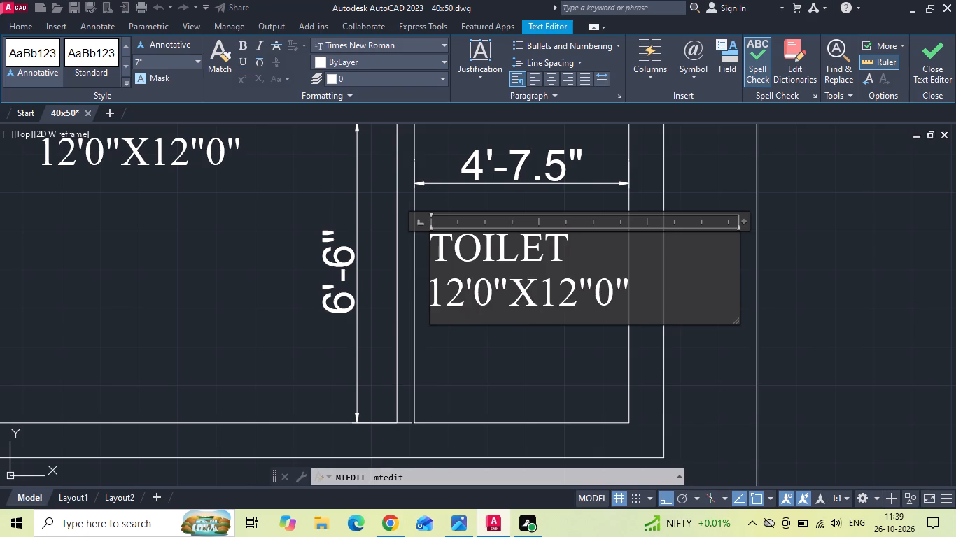
key(BackSpace)
key(4)
click(470, 301)
key(BackSpace)
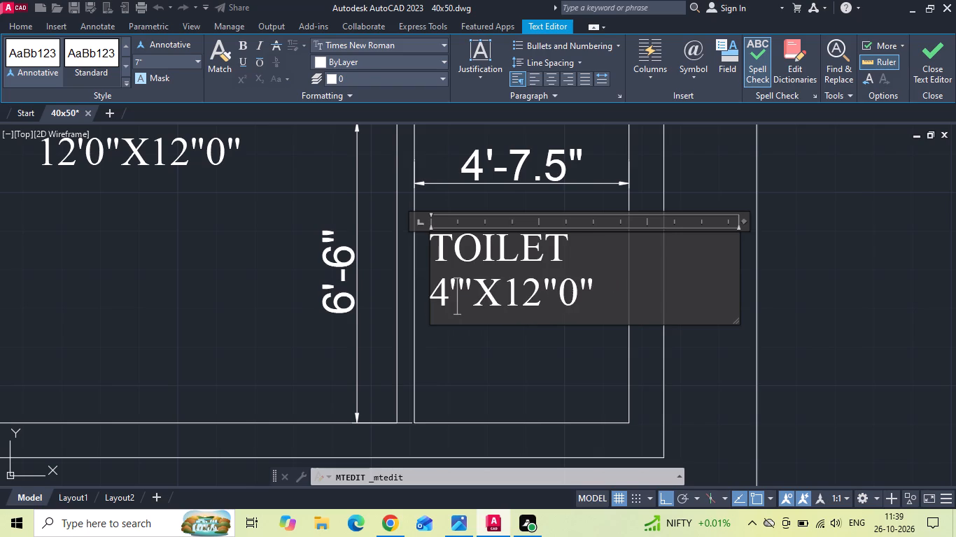
text(7.5)
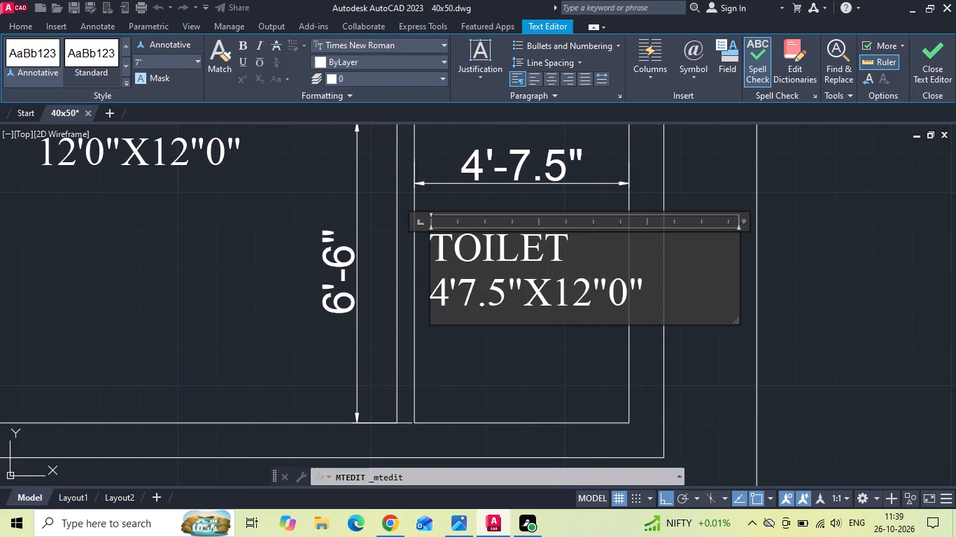
click(582, 302)
key(BackSpace)
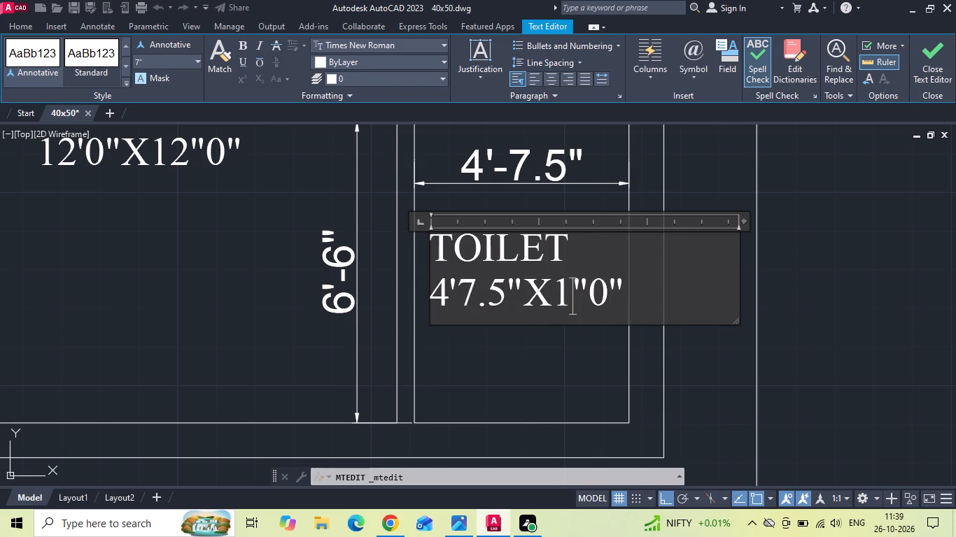
key(BackSpace)
key(6)
click(607, 295)
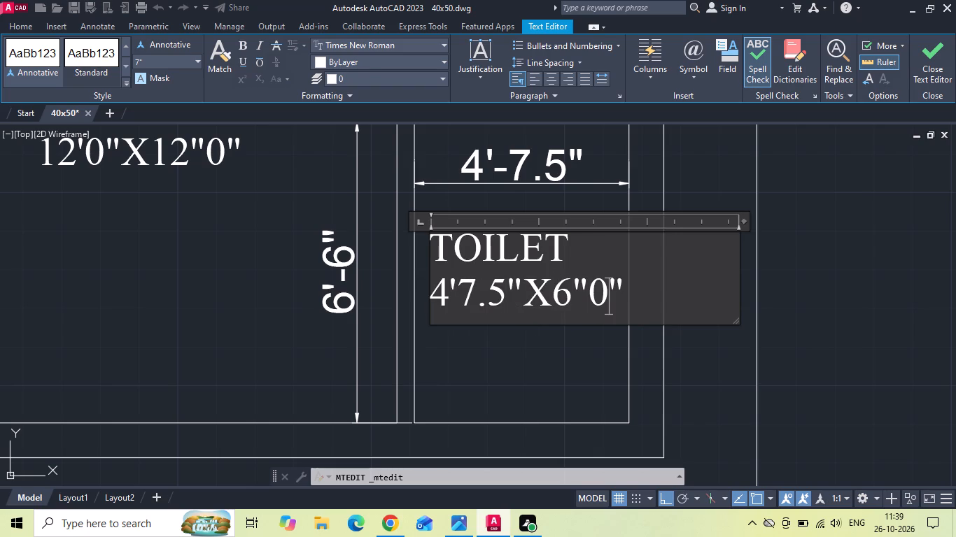
key(BackSpace)
key(6)
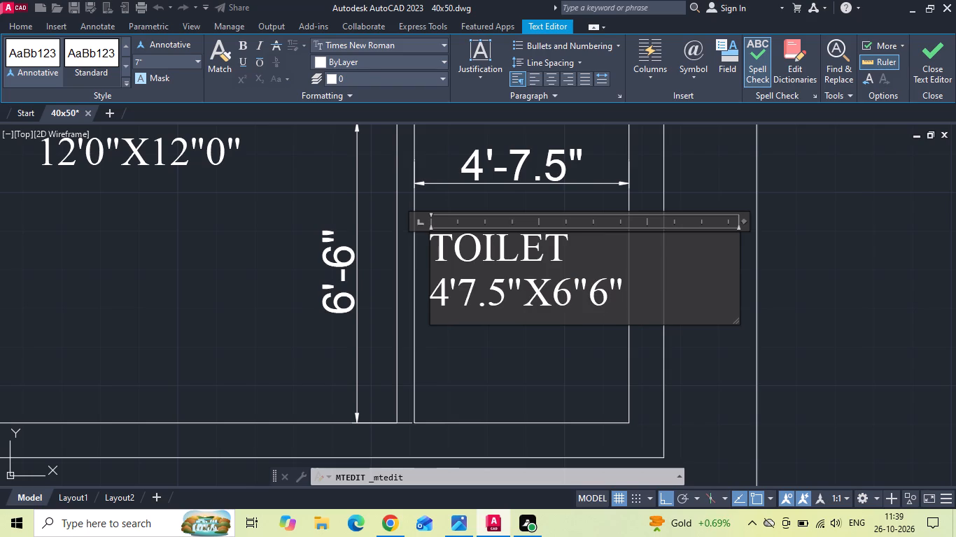
click(584, 292)
key(BackSpace)
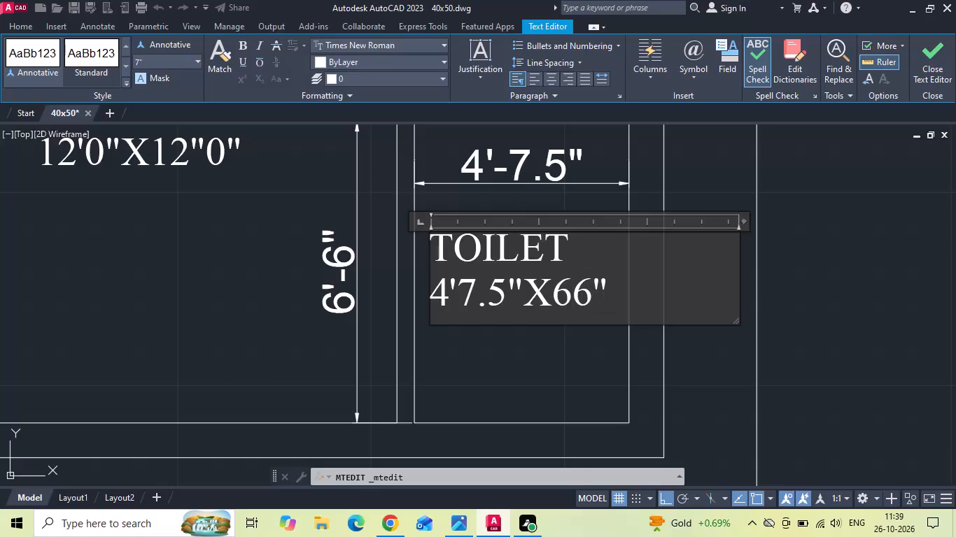
key(apostrophe)
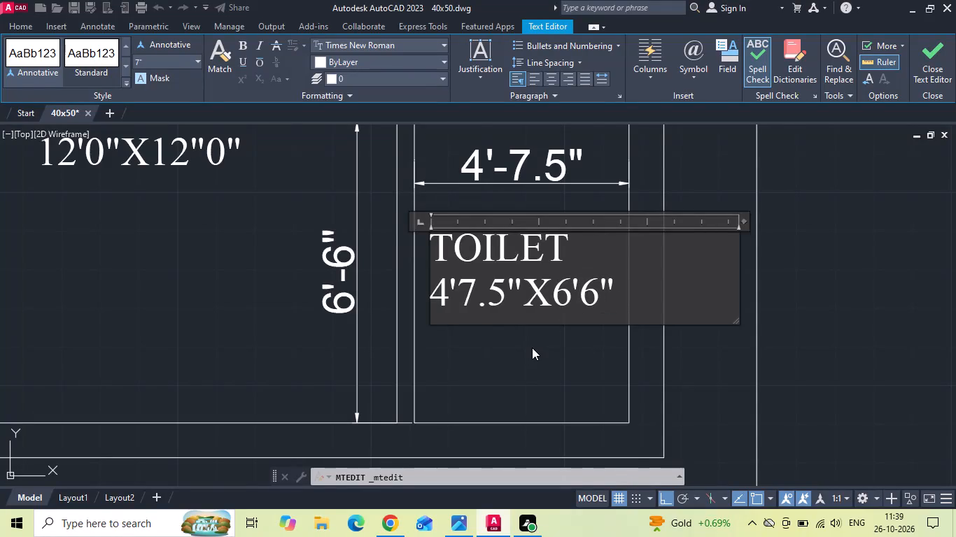
click(532, 348)
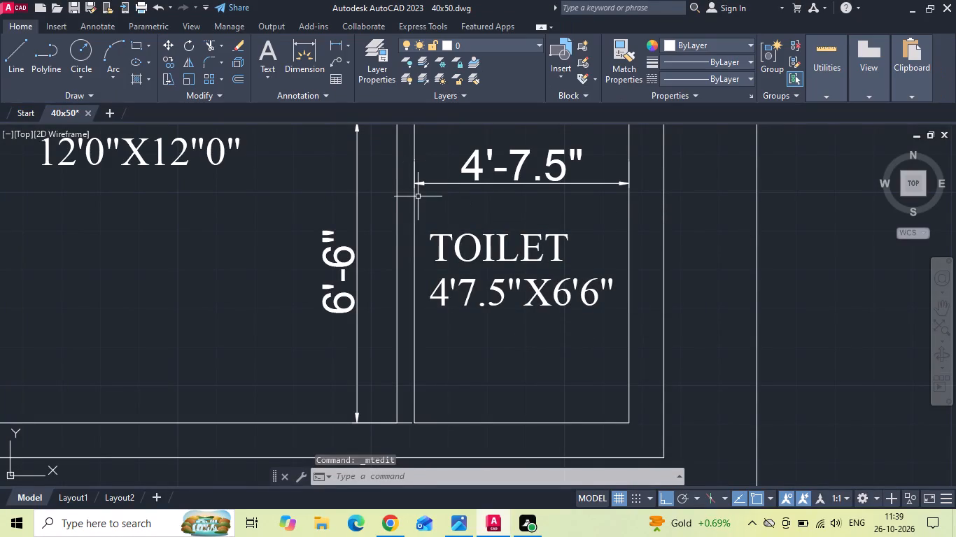
Erase the horizontal and vertical dimensions that measure the toilet's inner width and length.
click(465, 180)
click(471, 188)
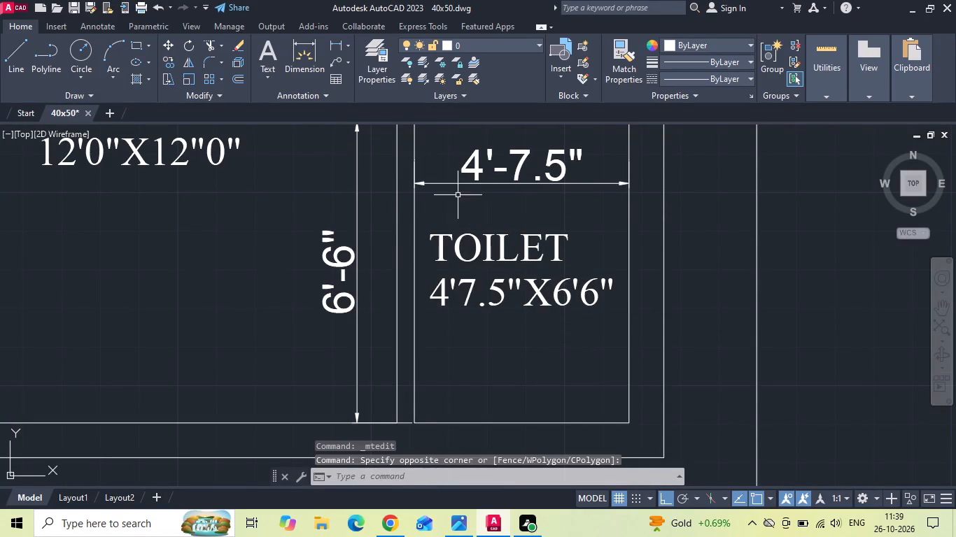
click(457, 195)
click(450, 161)
click(384, 249)
click(314, 272)
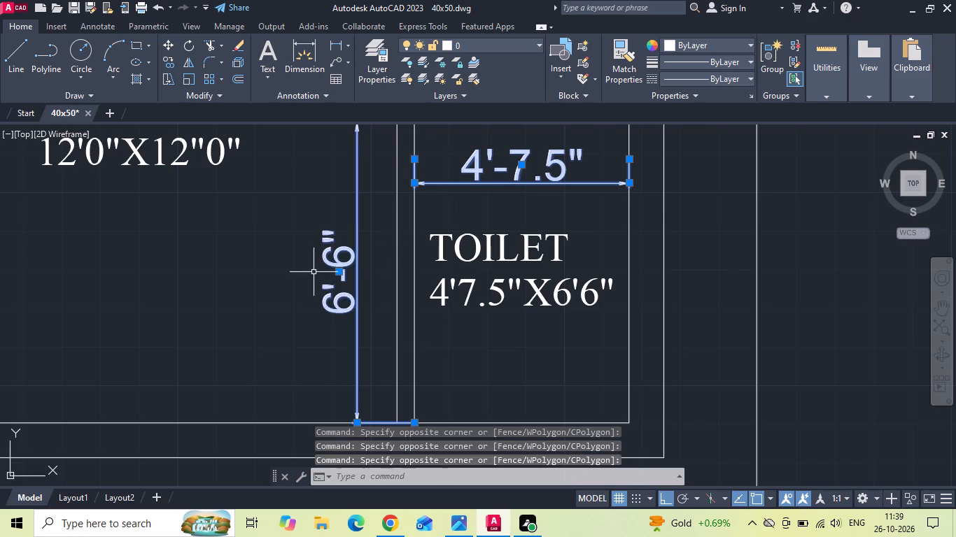
key(Delete)
Copy the TOILET size label straight north into the small dressing space above the toilet.
scroll(405, 327, down, 1)
click(435, 294)
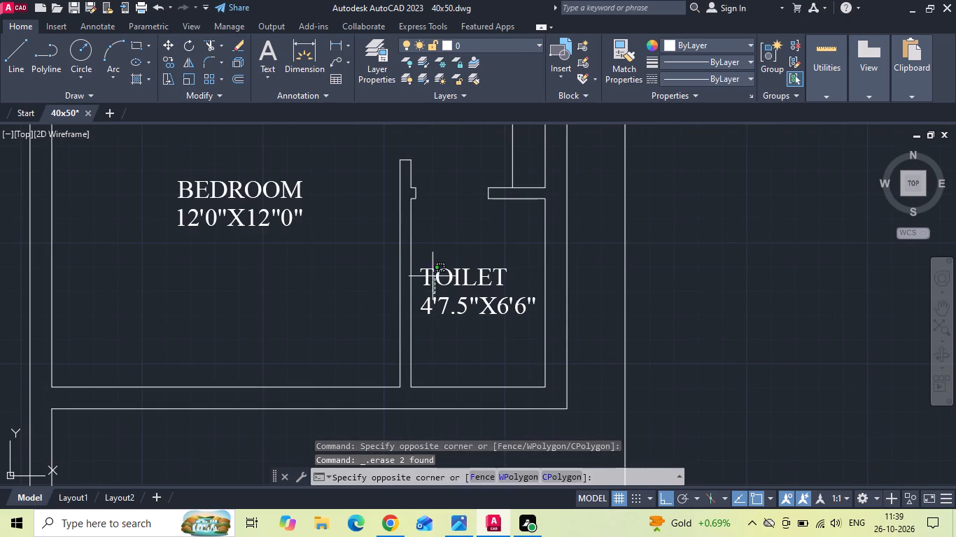
click(430, 268)
right_click(423, 262)
click(481, 262)
click(478, 280)
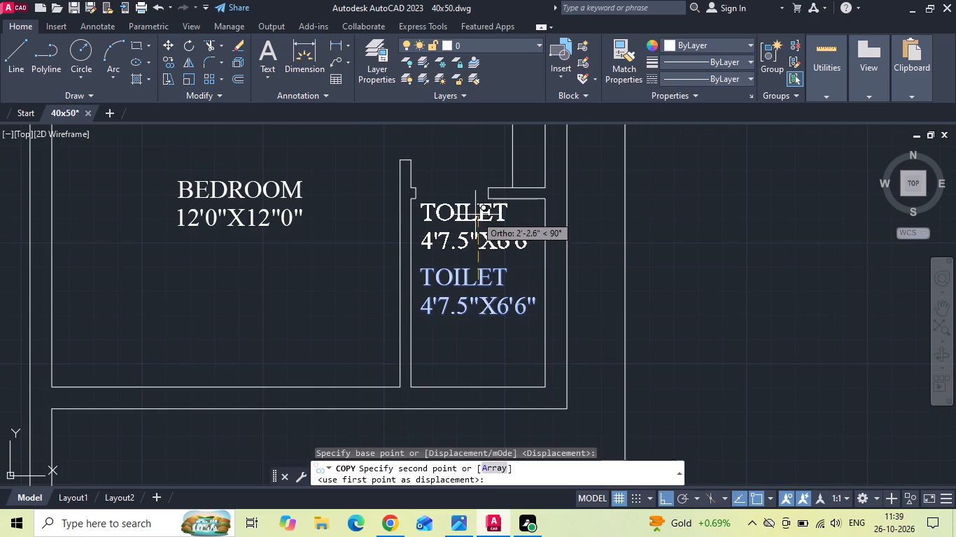
middle_drag(475, 216, 475, 368)
scroll(475, 368, down, 1)
scroll(476, 303, up, 2)
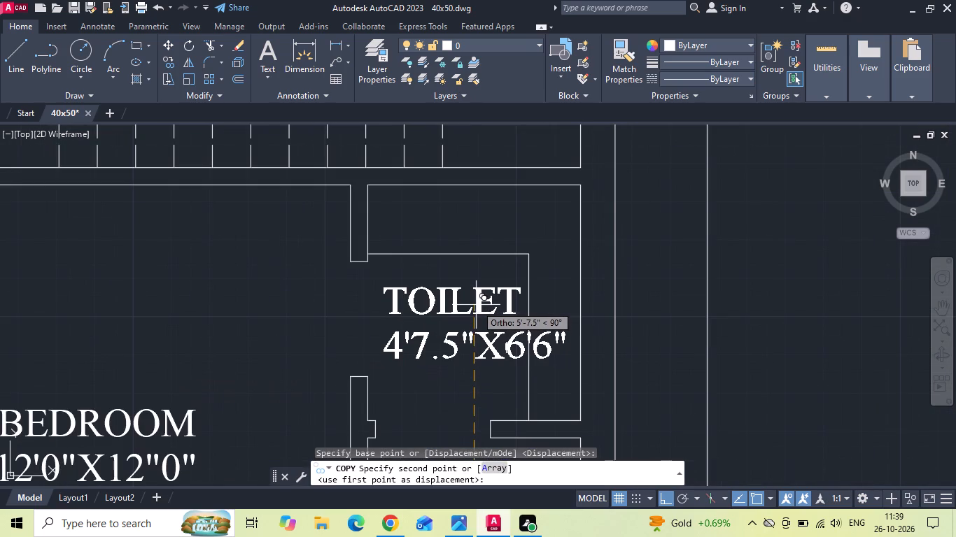
click(476, 305)
key(Escape)
Add a vertical linear dimension for the dressing space's inner length, placed just east of its east wall.
click(330, 44)
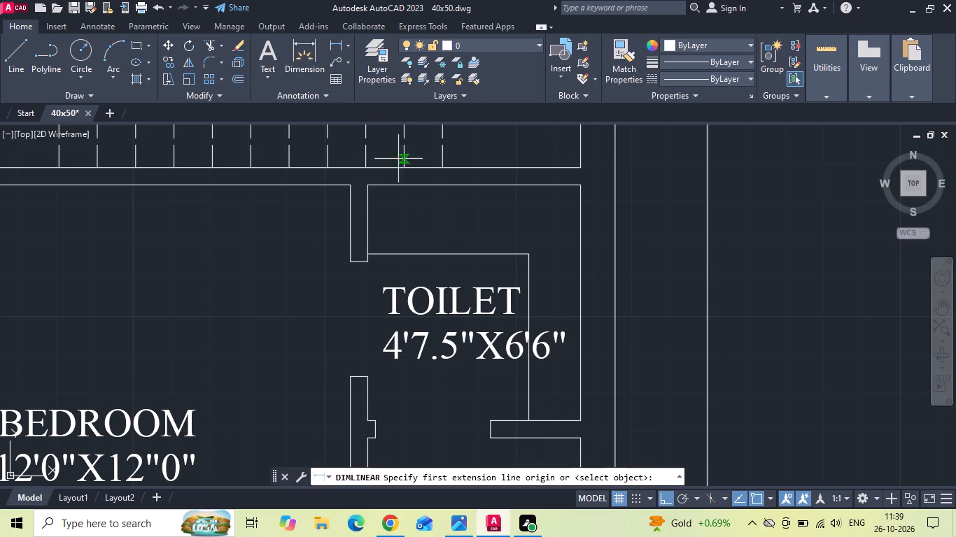
drag(584, 188, 577, 199)
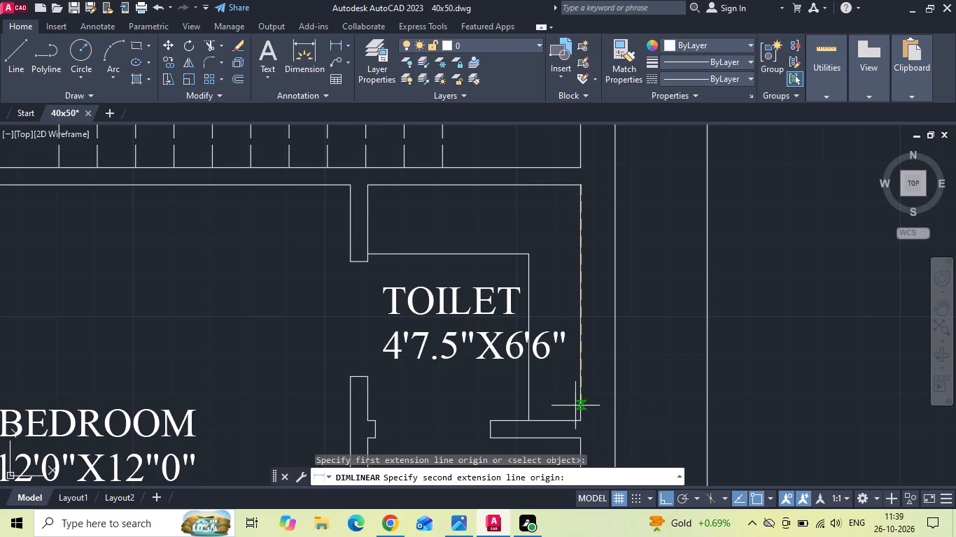
click(579, 422)
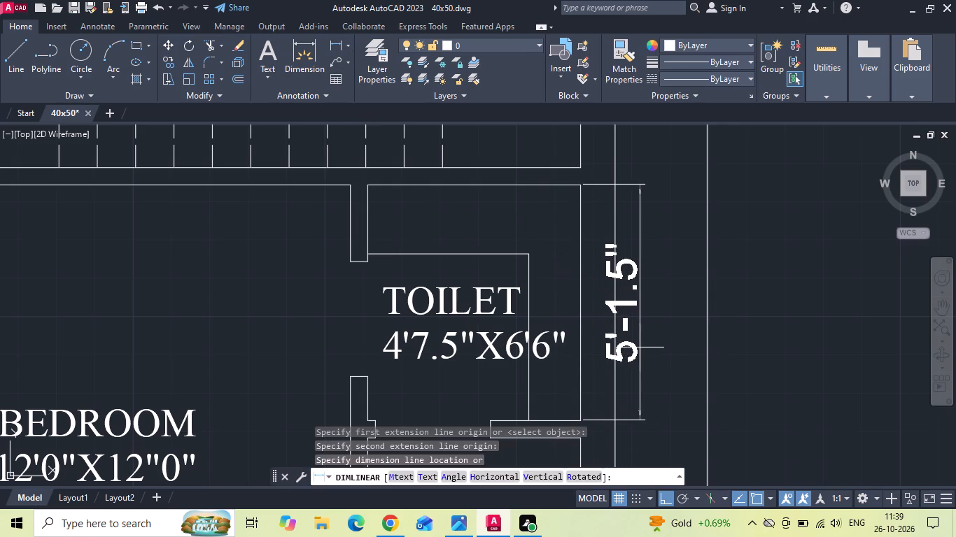
click(640, 348)
middle_drag(551, 391, 550, 357)
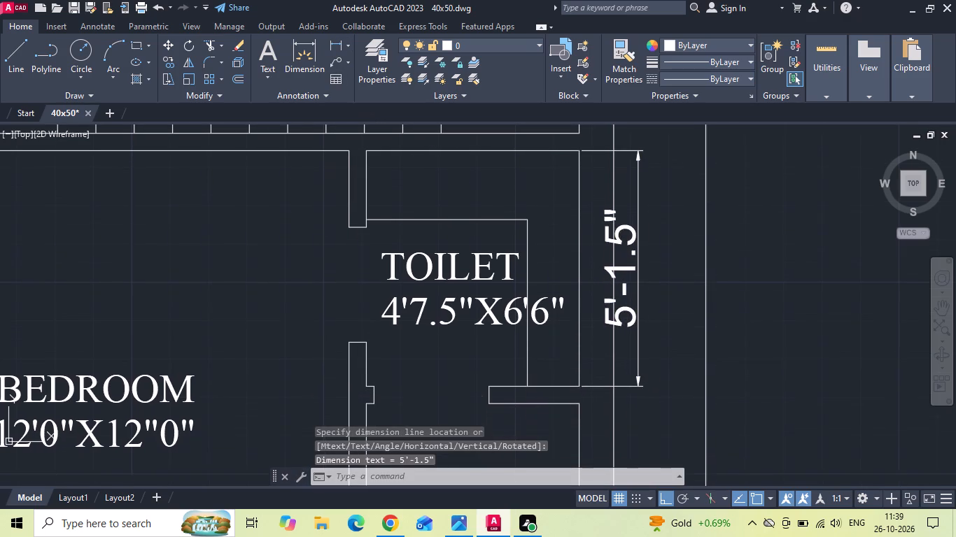
Examine the reference plan's dressing, attached toilet, Bedroom 2 and parking labels and compare them with the drafted plan.
scroll(532, 322, down, 3)
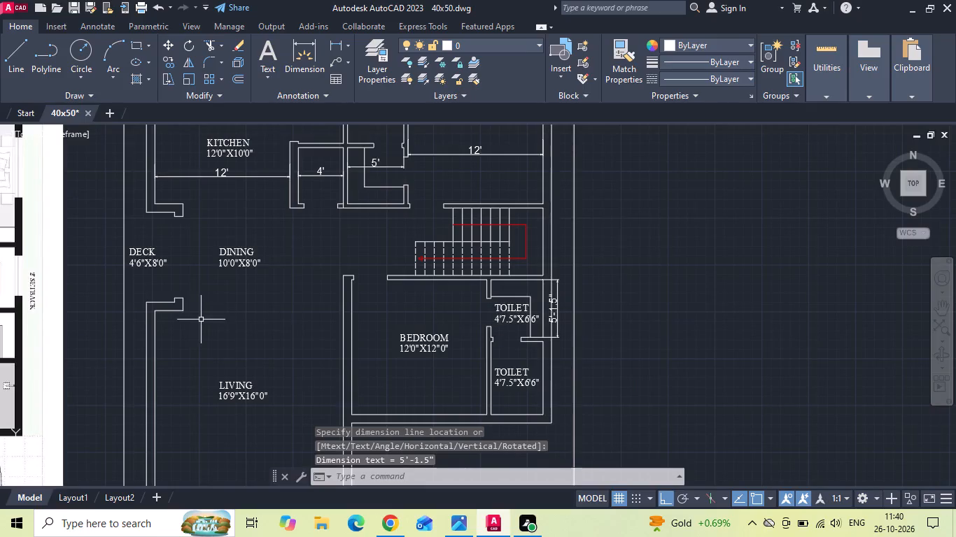
middle_drag(57, 348, 129, 340)
scroll(98, 341, up, 1)
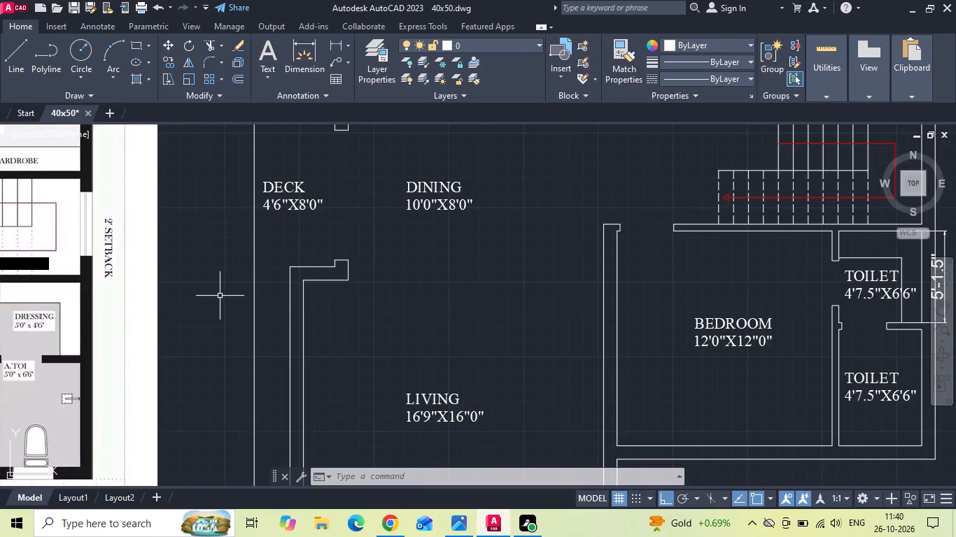
scroll(220, 296, down, 1)
scroll(25, 326, up, 1)
middle_drag(29, 324, 78, 315)
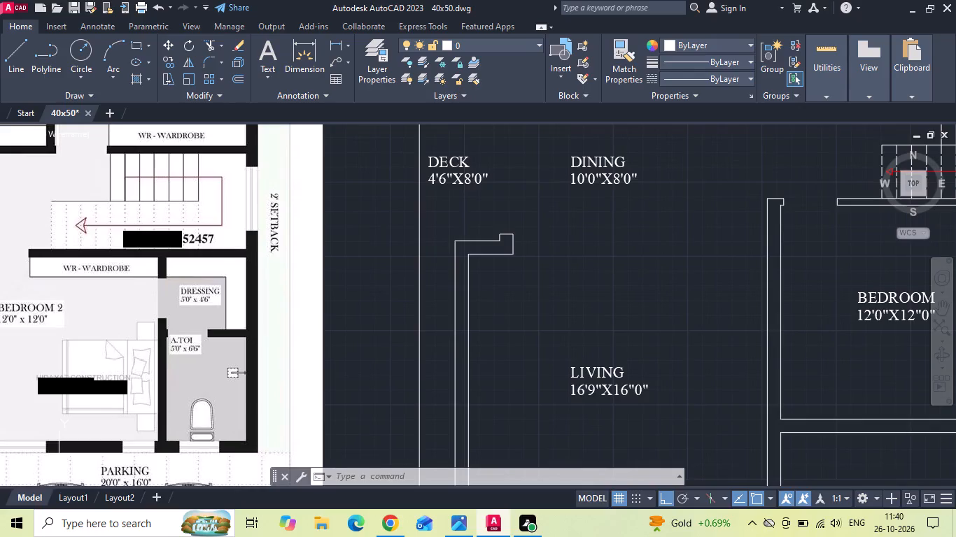
scroll(244, 309, down, 1)
middle_drag(206, 376, 185, 303)
scroll(155, 292, down, 1)
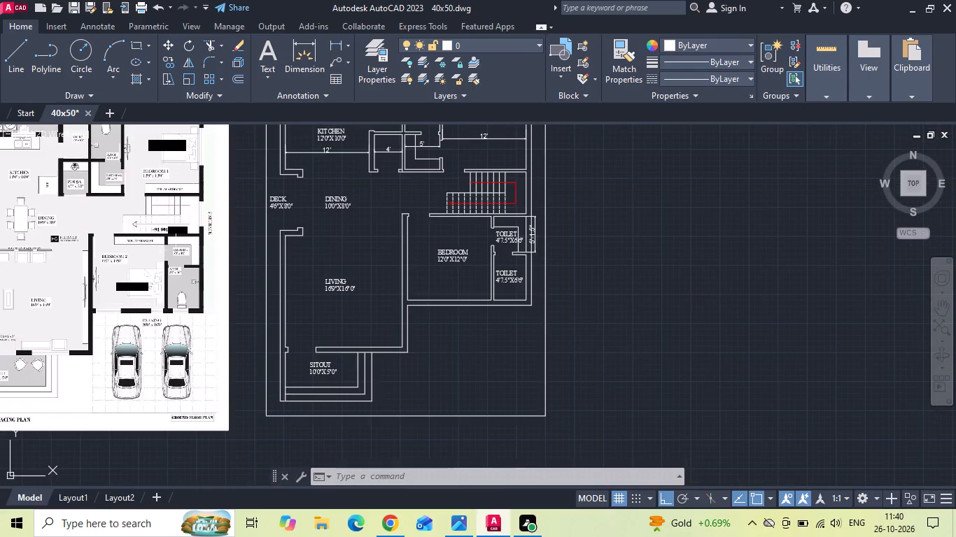
Add a vertical linear dimension across the parking area, from the bedroom's outer south wall to the plot's south boundary.
click(337, 48)
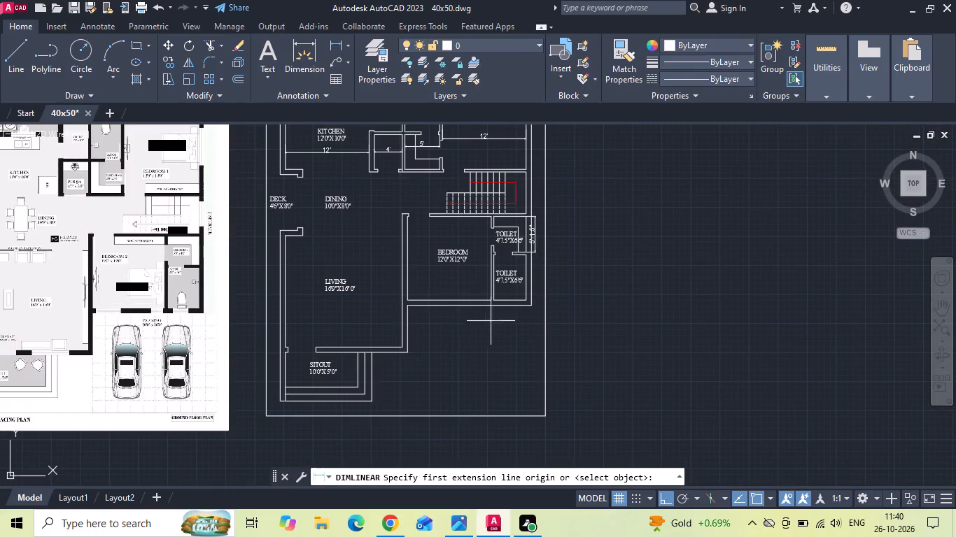
click(463, 307)
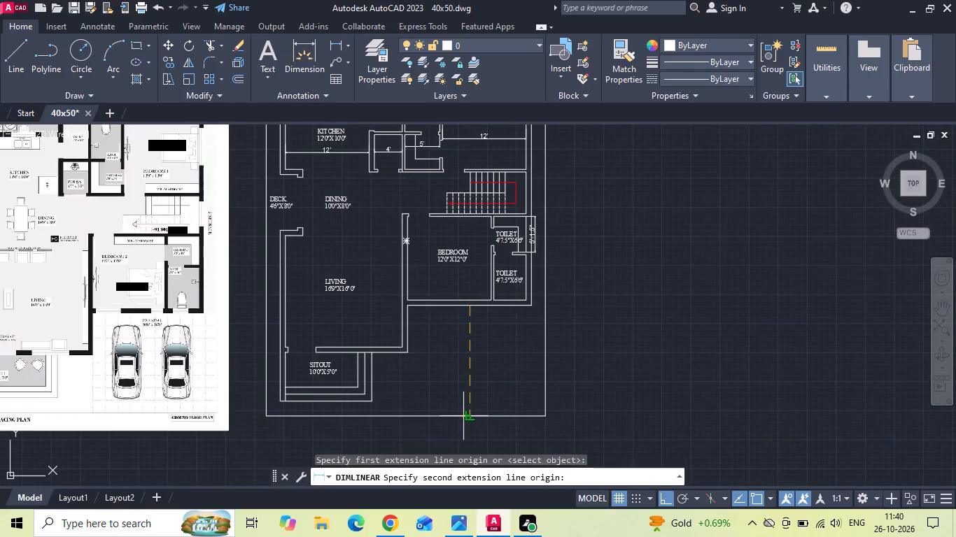
click(465, 416)
scroll(468, 401, up, 2)
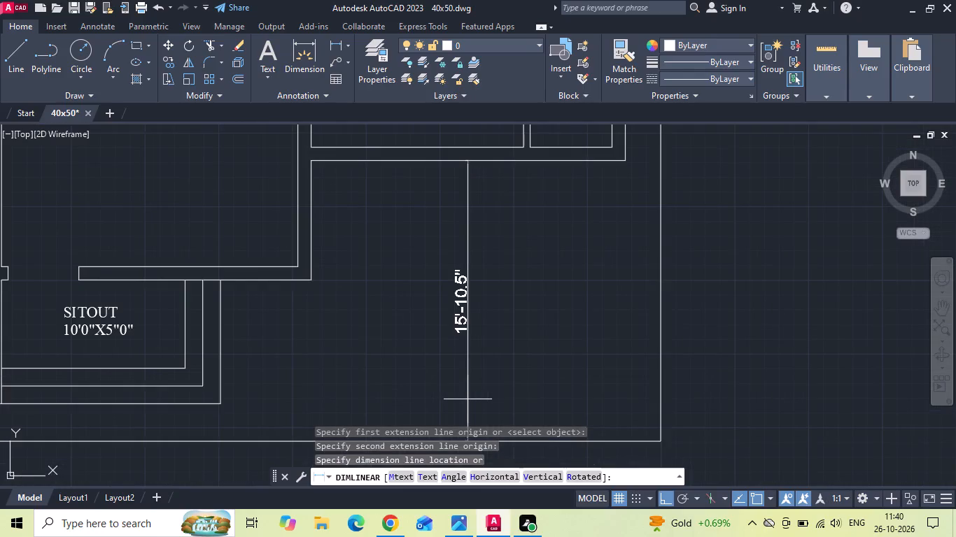
click(468, 399)
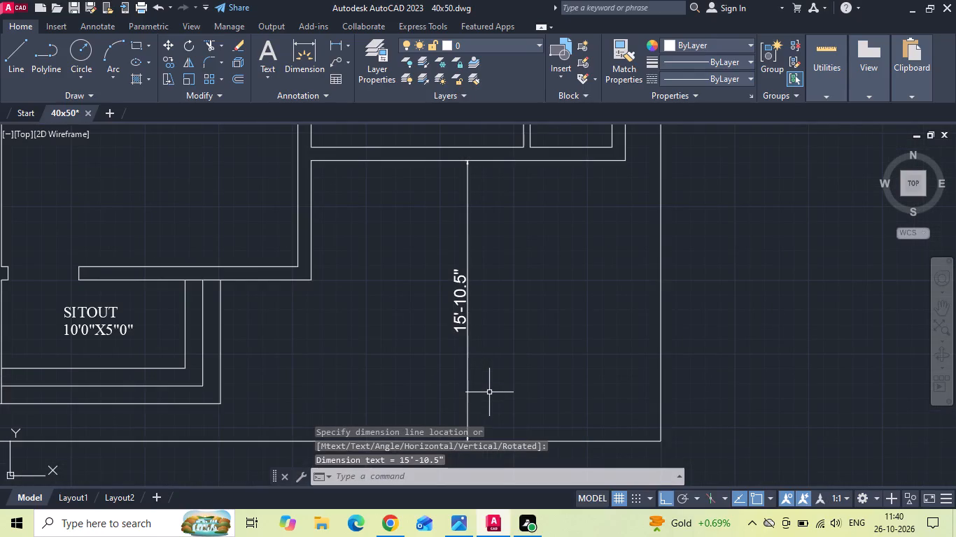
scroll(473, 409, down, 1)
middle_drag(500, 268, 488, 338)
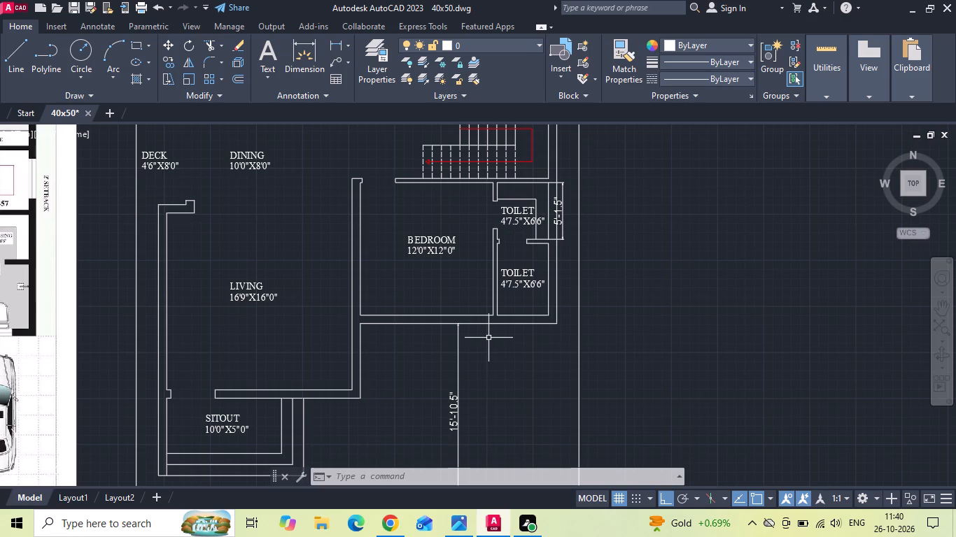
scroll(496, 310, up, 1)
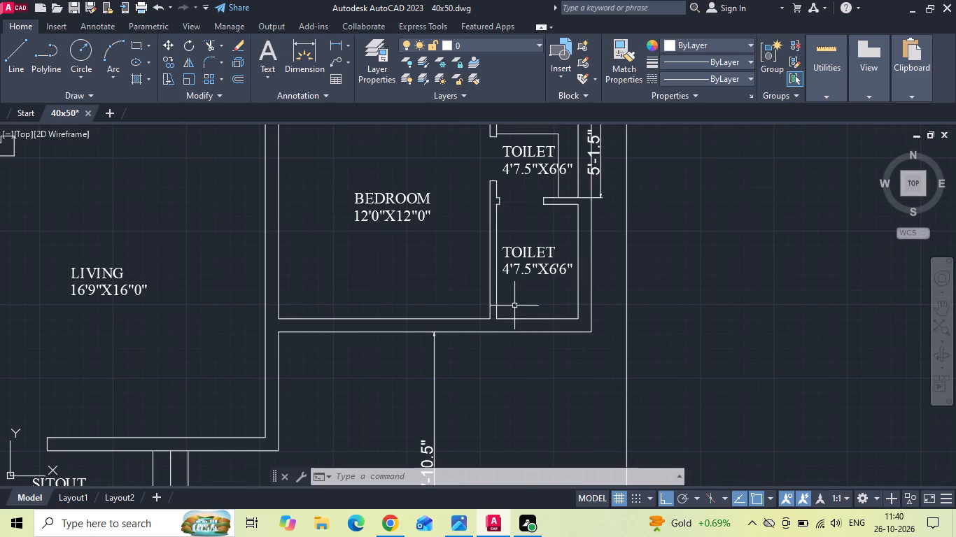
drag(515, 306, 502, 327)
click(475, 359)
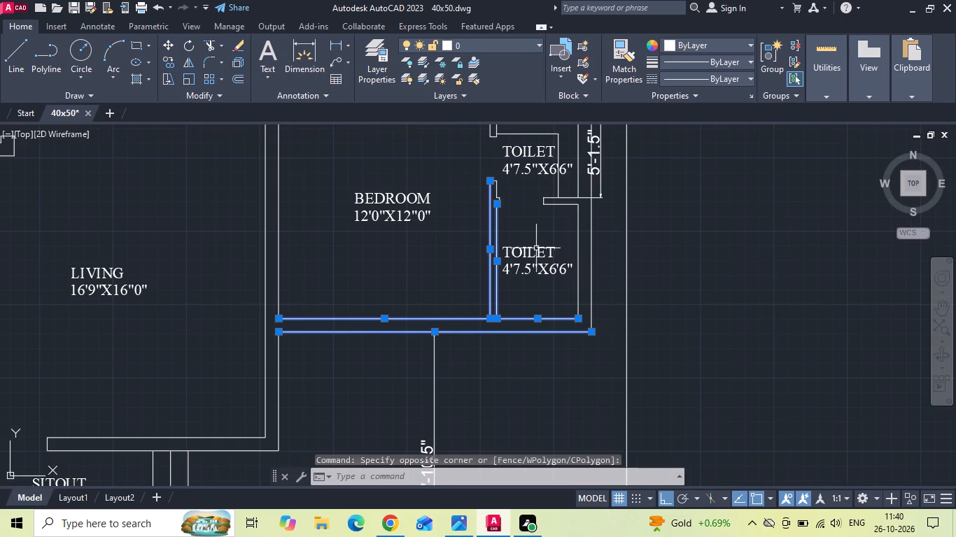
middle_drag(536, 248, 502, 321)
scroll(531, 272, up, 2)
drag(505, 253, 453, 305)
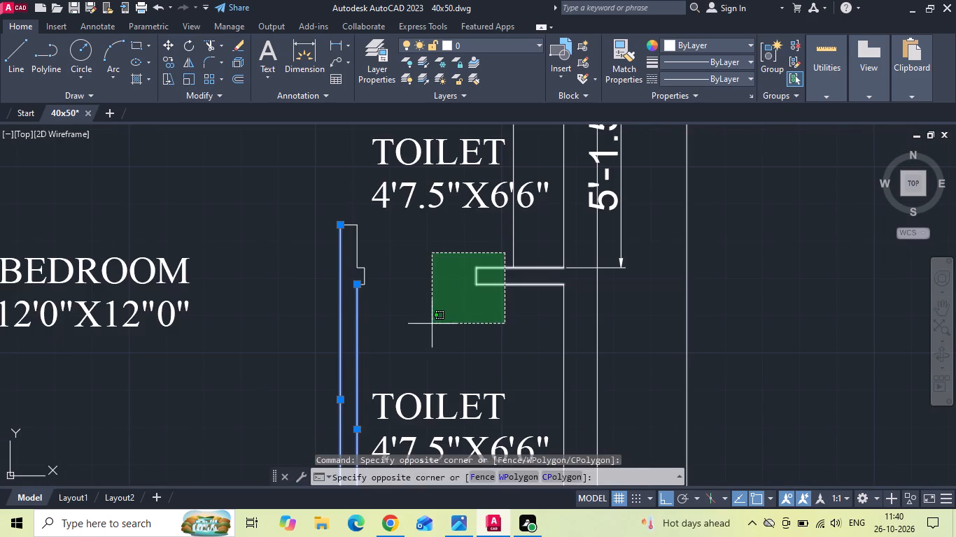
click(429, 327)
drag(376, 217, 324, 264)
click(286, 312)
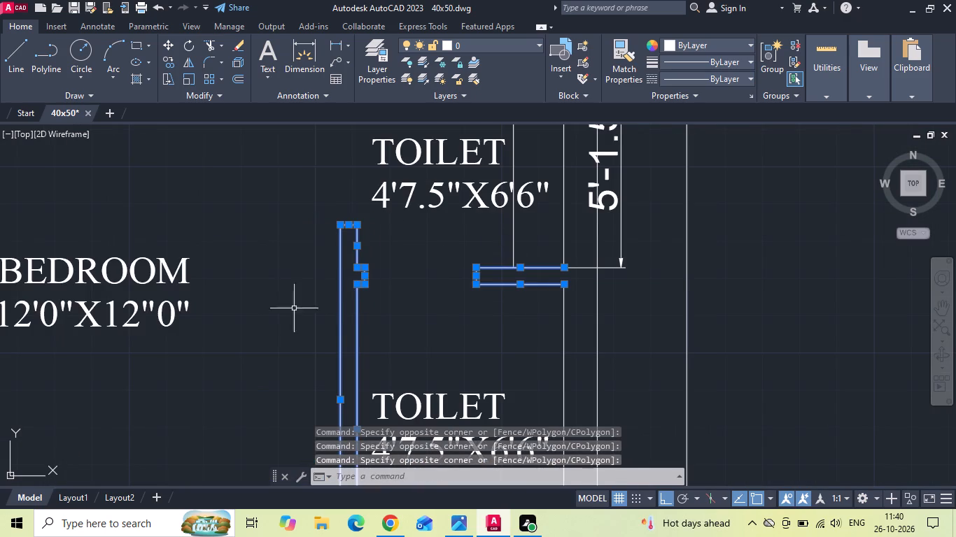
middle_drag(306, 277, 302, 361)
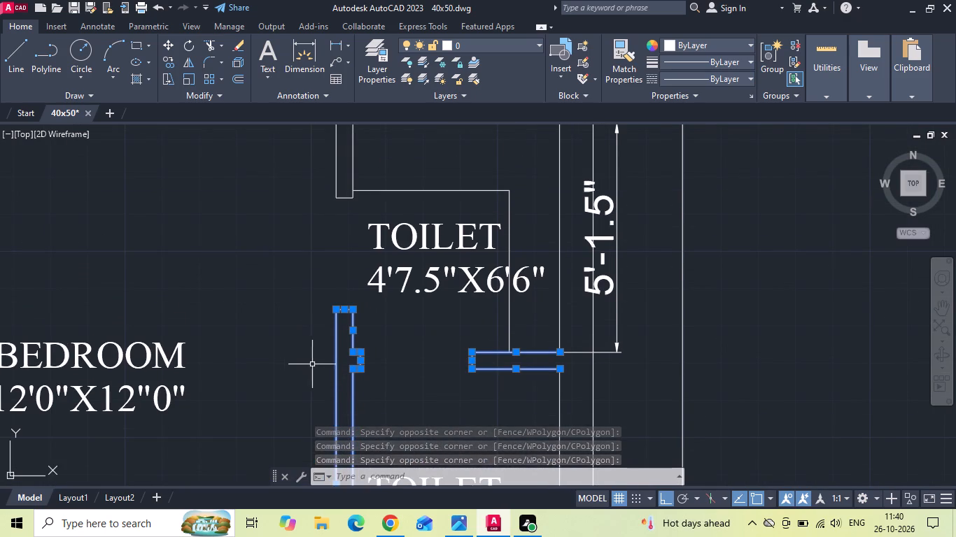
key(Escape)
Move the toilet–dressing partition wall pieces and the south wall lines of the bedroom and toilet 1.5" north.
drag(537, 345, 533, 368)
click(530, 377)
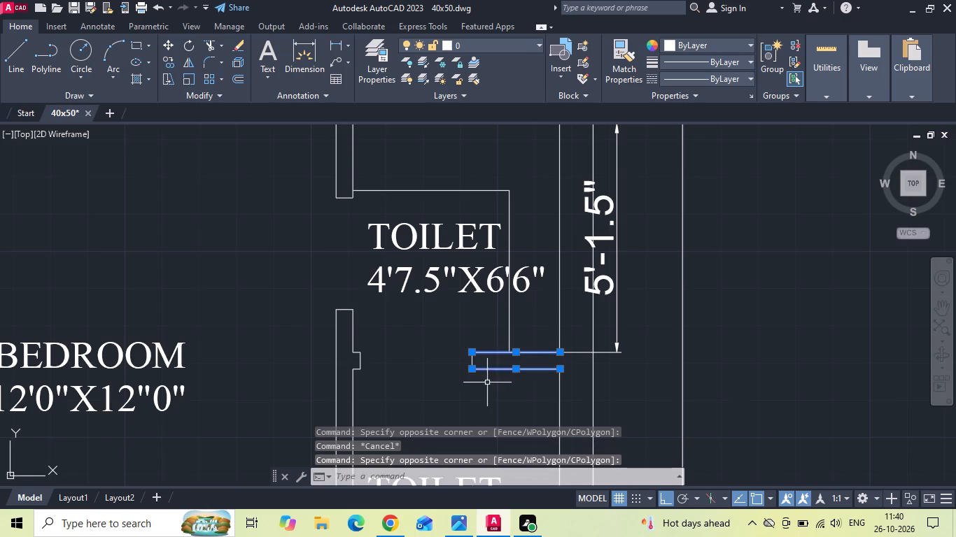
drag(479, 338, 458, 380)
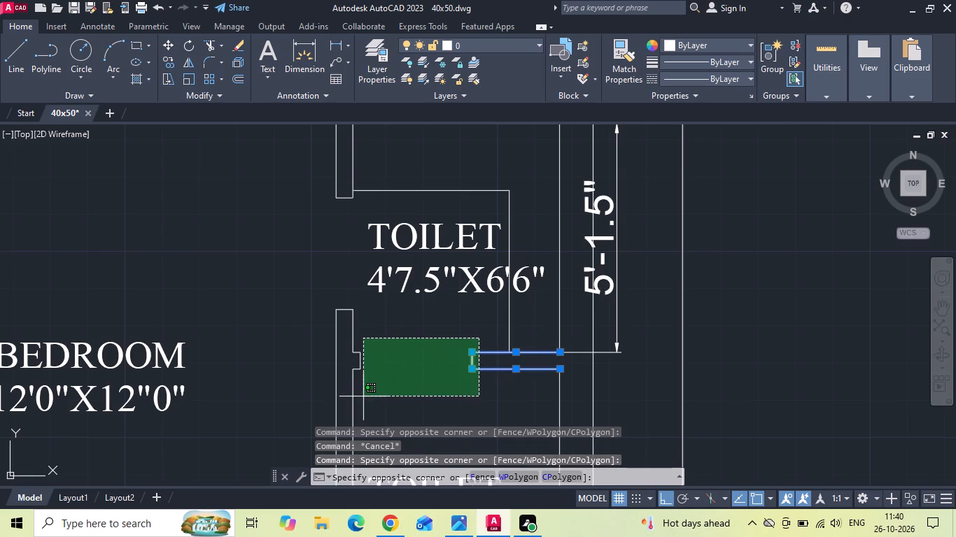
click(355, 401)
scroll(405, 305, down, 1)
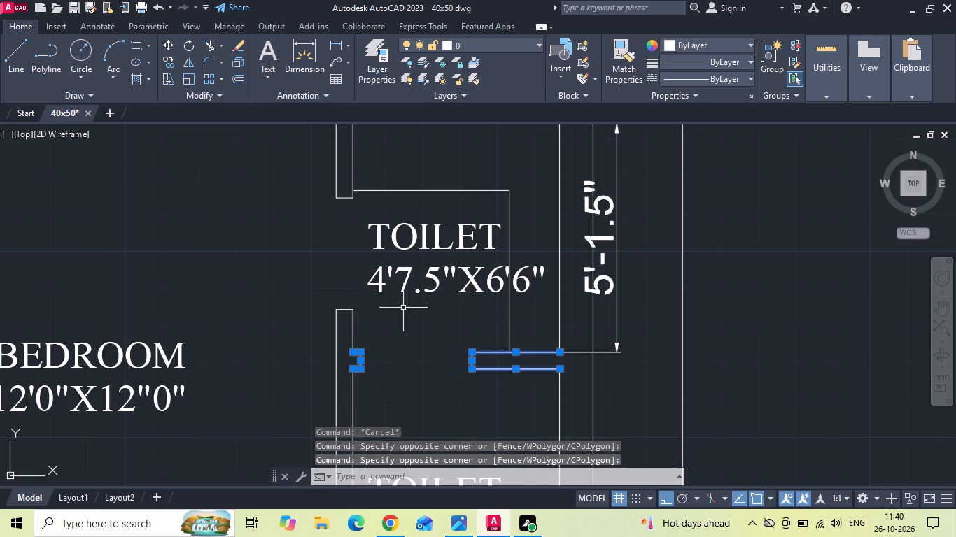
scroll(406, 303, down, 1)
middle_drag(437, 382, 448, 285)
drag(440, 341, 425, 356)
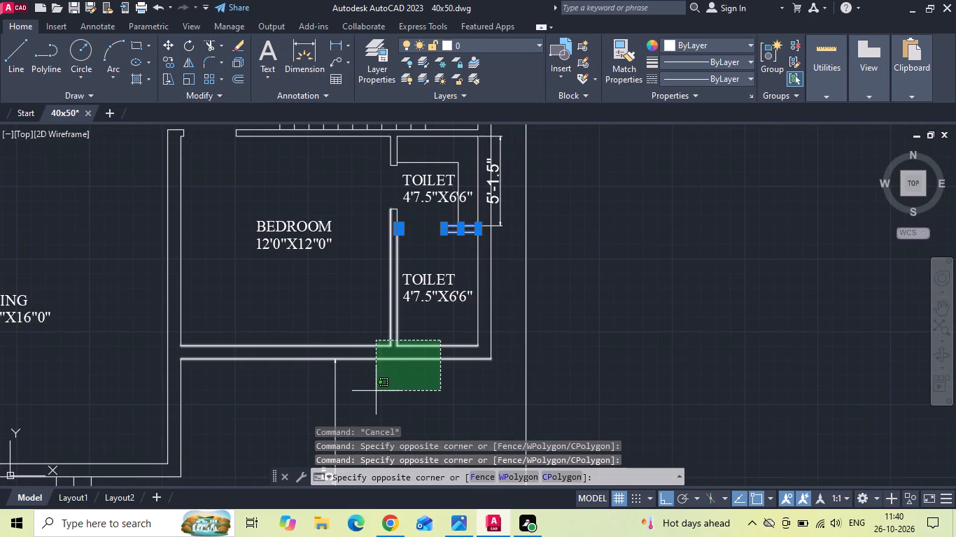
click(402, 387)
drag(384, 393, 372, 380)
click(365, 334)
right_click(358, 327)
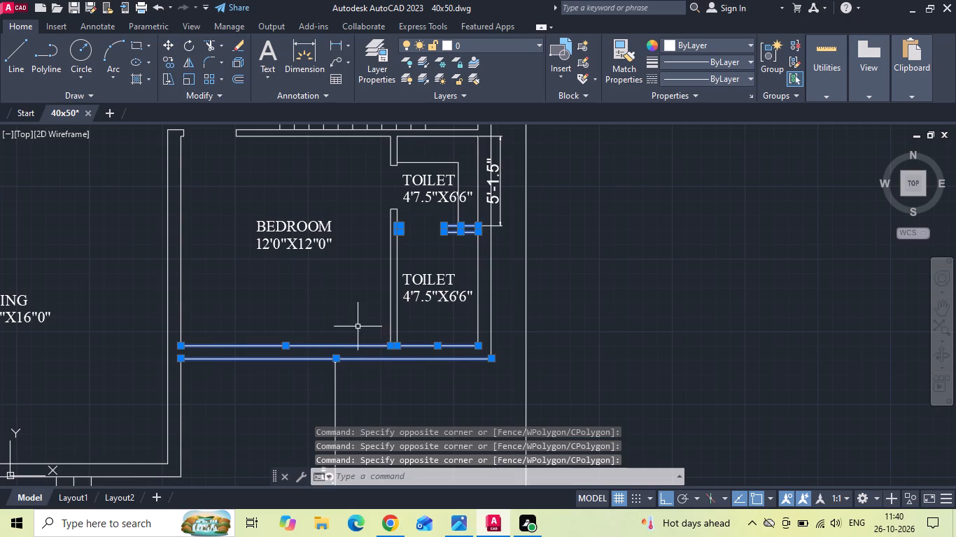
click(378, 279)
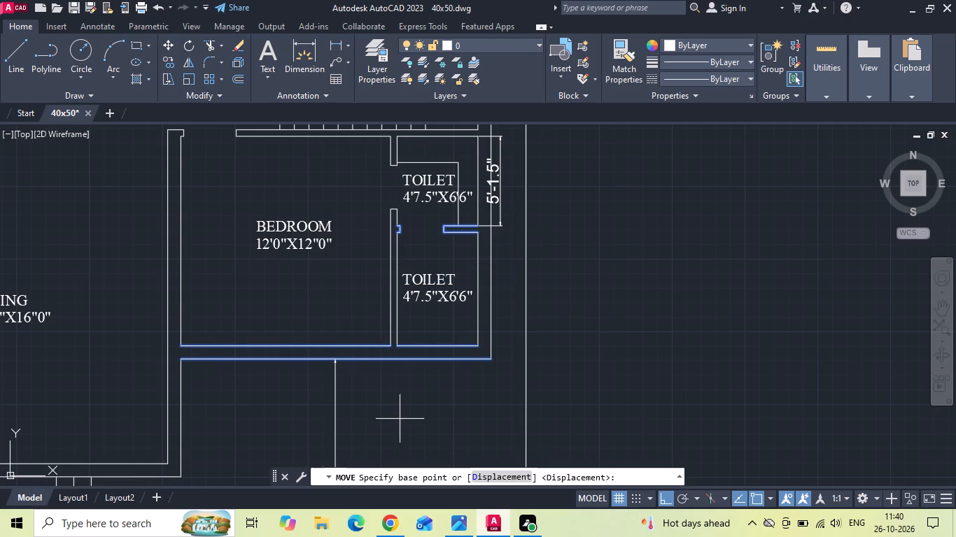
click(400, 427)
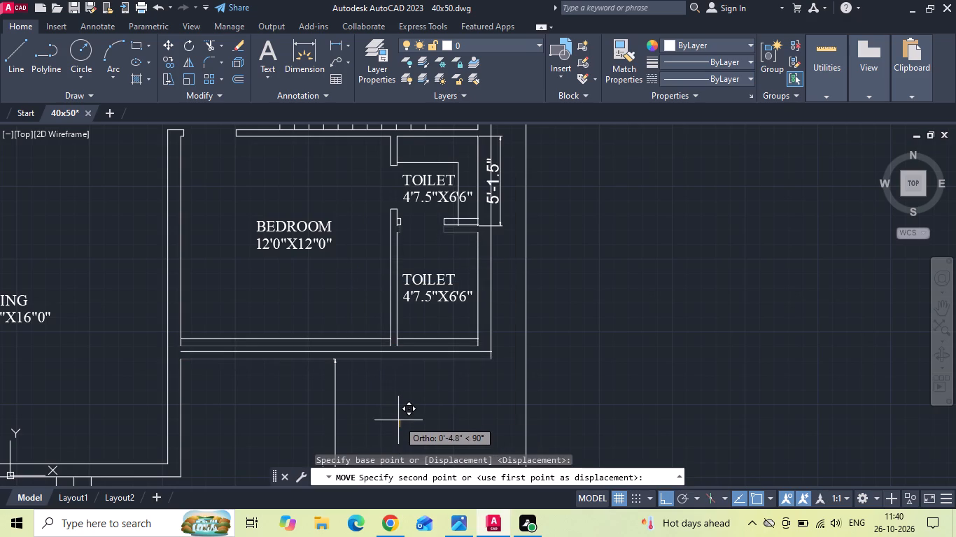
text(1.5)
key(Return)
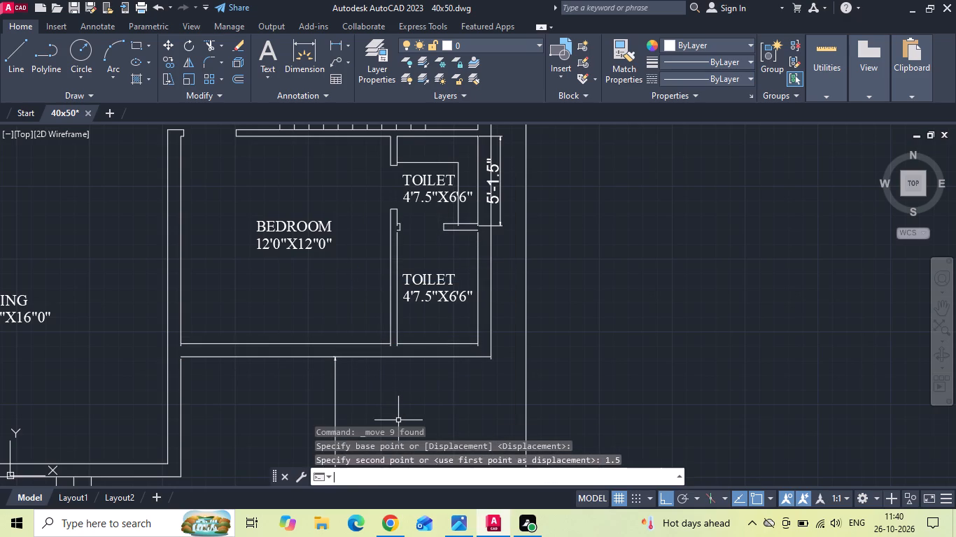
Add a vertical linear dimension along the bedroom's length, between its north and south walls near the east side.
scroll(370, 283, down, 1)
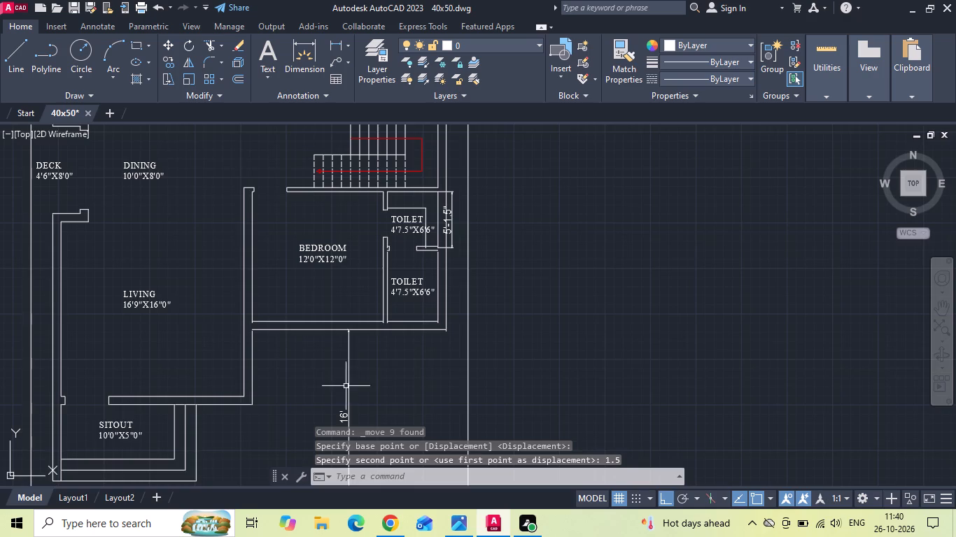
middle_drag(344, 388, 353, 361)
scroll(366, 169, up, 1)
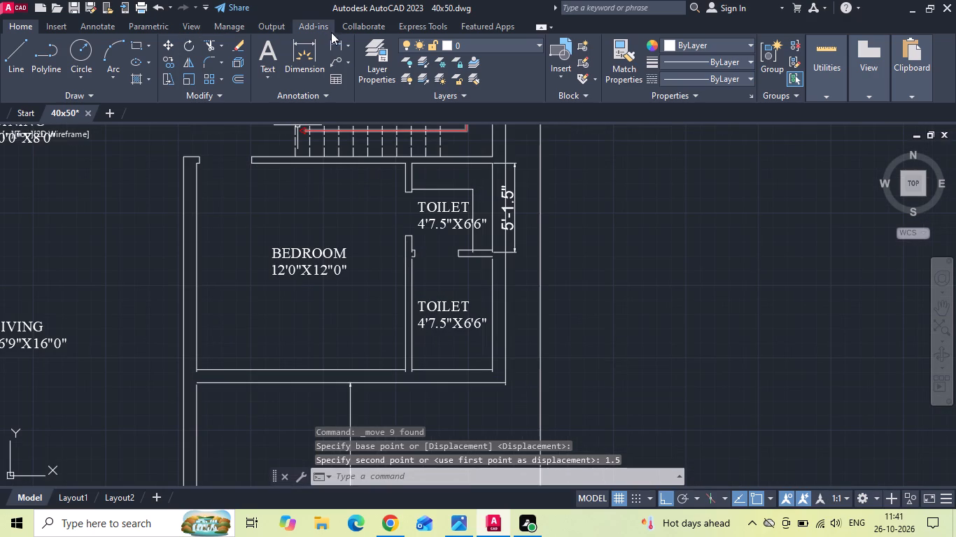
click(339, 42)
click(378, 163)
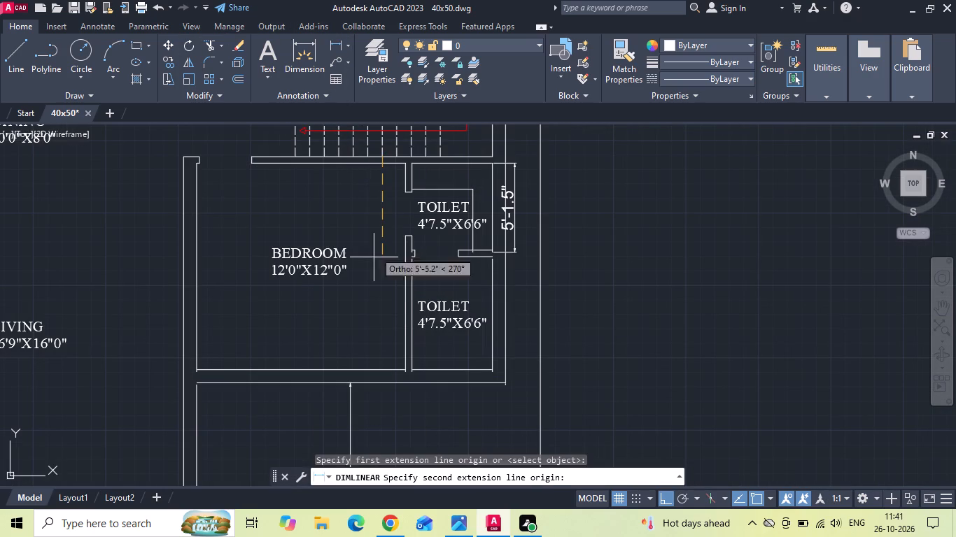
click(388, 366)
click(385, 349)
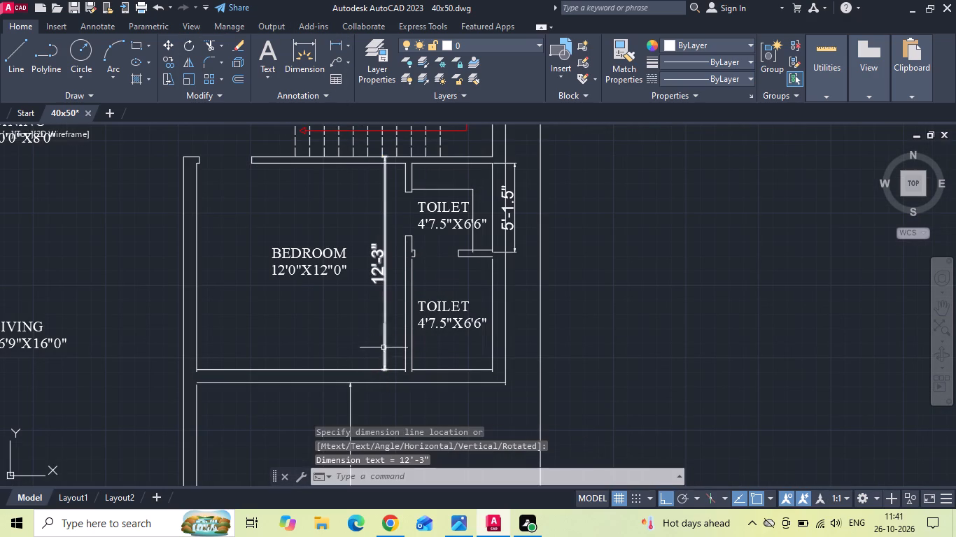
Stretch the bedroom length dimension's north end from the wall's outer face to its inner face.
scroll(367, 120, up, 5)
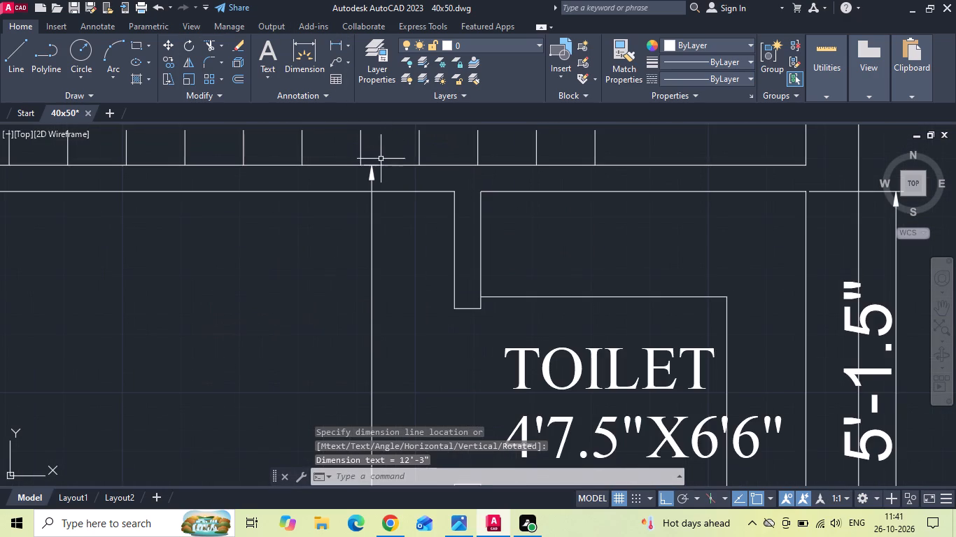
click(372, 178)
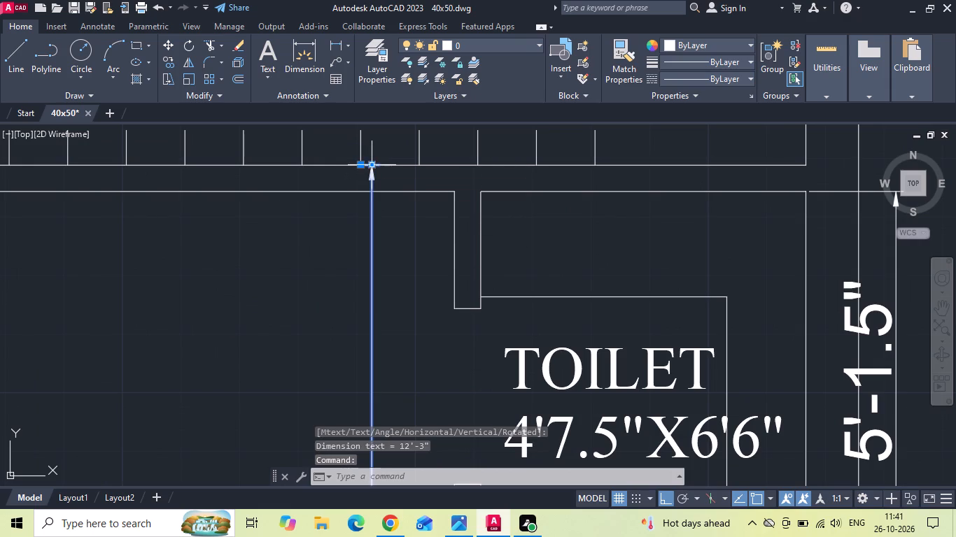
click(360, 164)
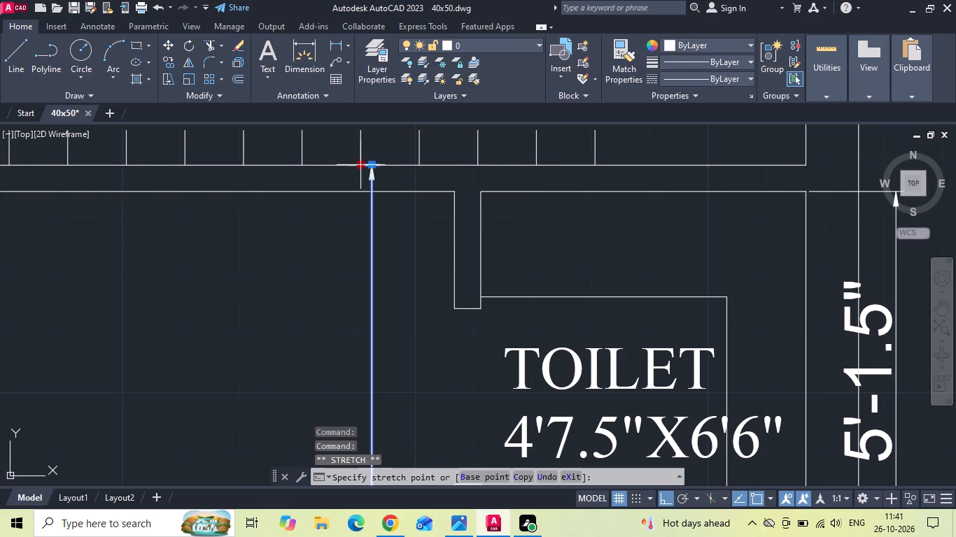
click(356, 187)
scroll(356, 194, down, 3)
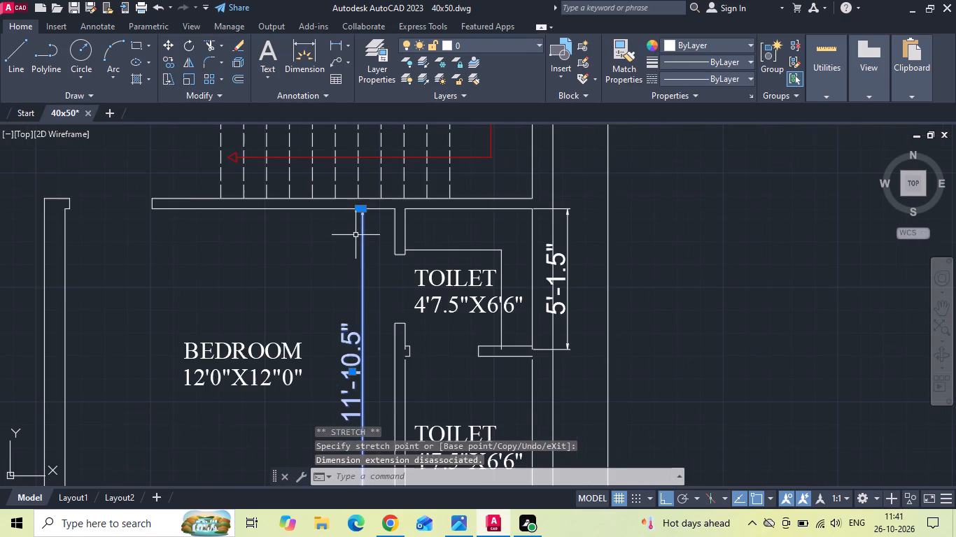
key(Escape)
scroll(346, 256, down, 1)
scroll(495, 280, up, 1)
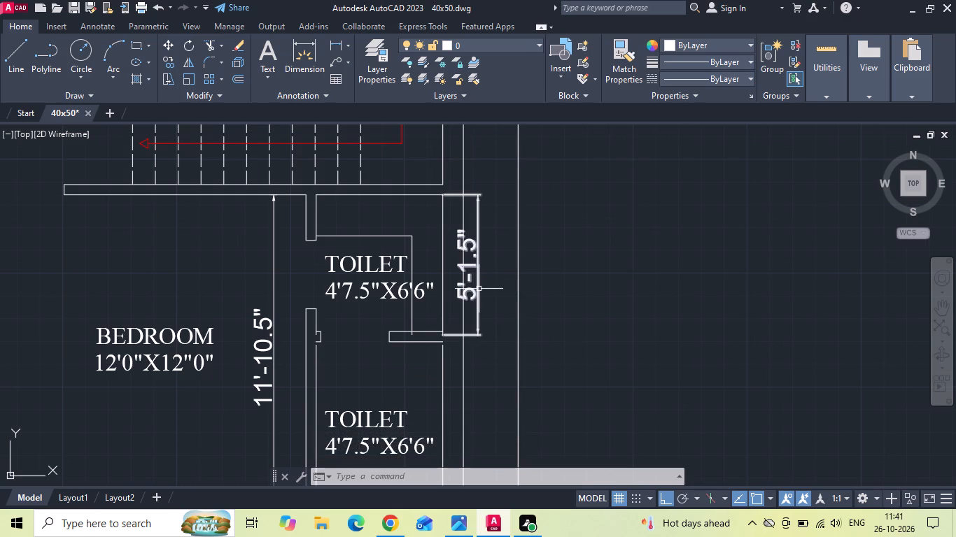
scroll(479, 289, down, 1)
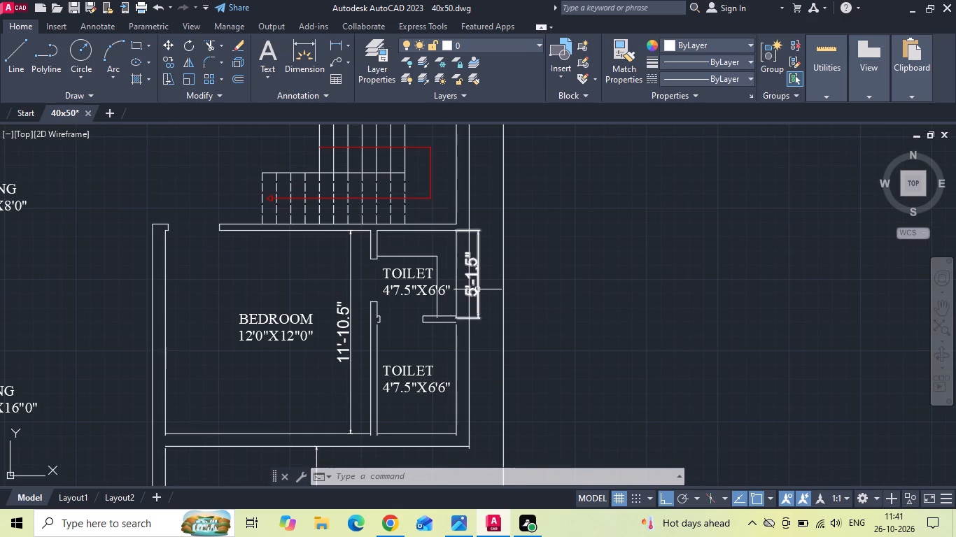
Undo the dimension stretch, the bedroom length dimension and the 1.5" move of the partition and south wall lines.
key(ctrl+z)
key(ctrl+z)
key(ctrl+z)
key(ctrl+z)
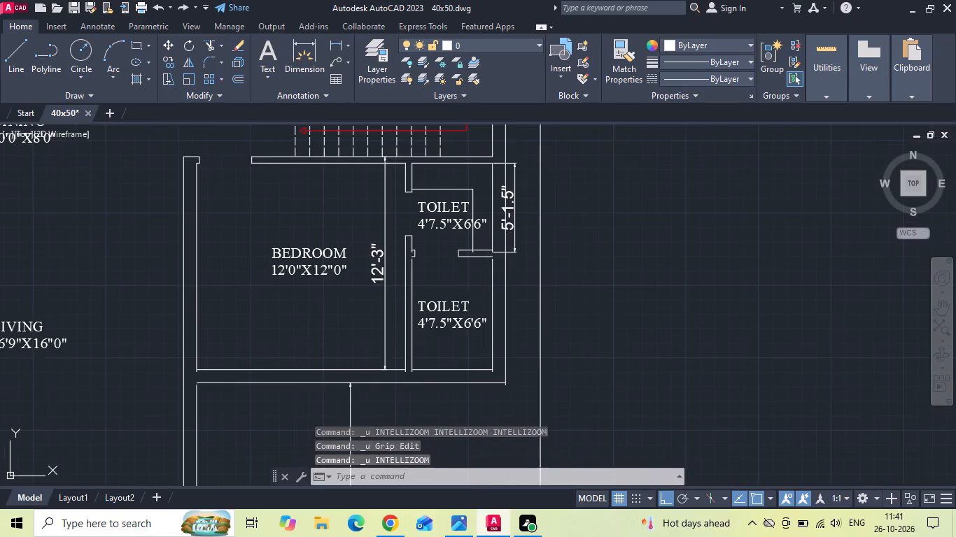
key(ctrl+z)
key(ctrl+z)
key(ctrl+z)
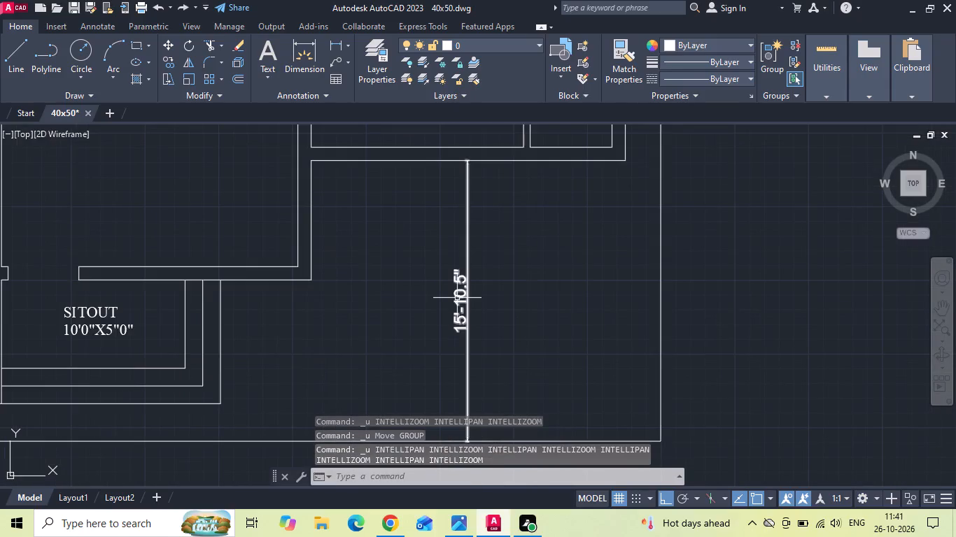
Change the size line in the northern toilet label, beside the bedroom, to 4'7.5"X5'1.5".
scroll(463, 280, down, 3)
scroll(426, 234, up, 3)
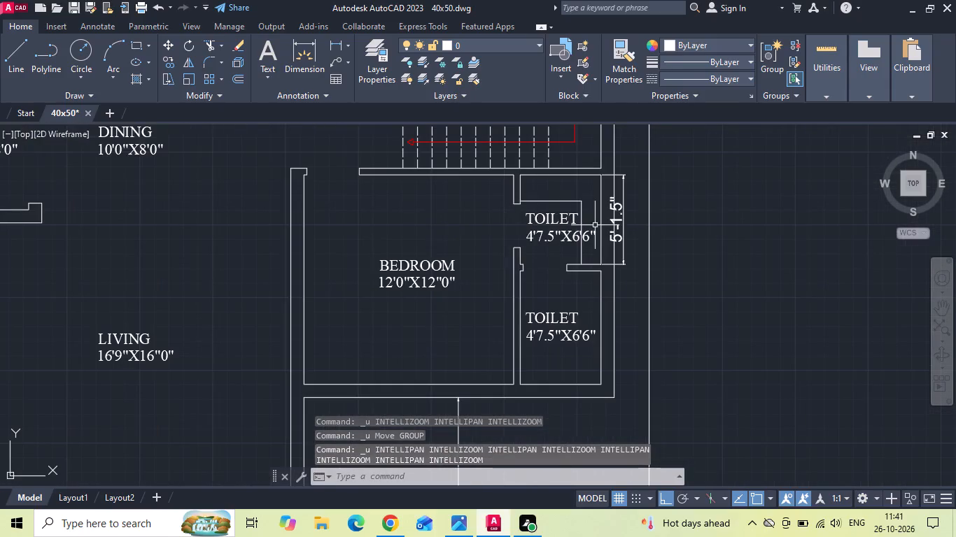
scroll(600, 223, up, 1)
middle_drag(568, 236, 403, 270)
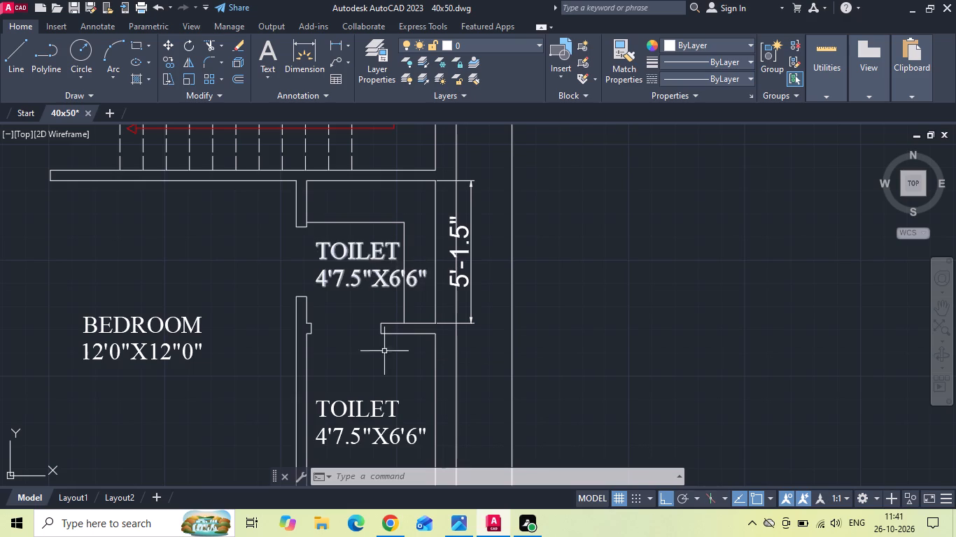
double_click(399, 287)
key(BackSpace)
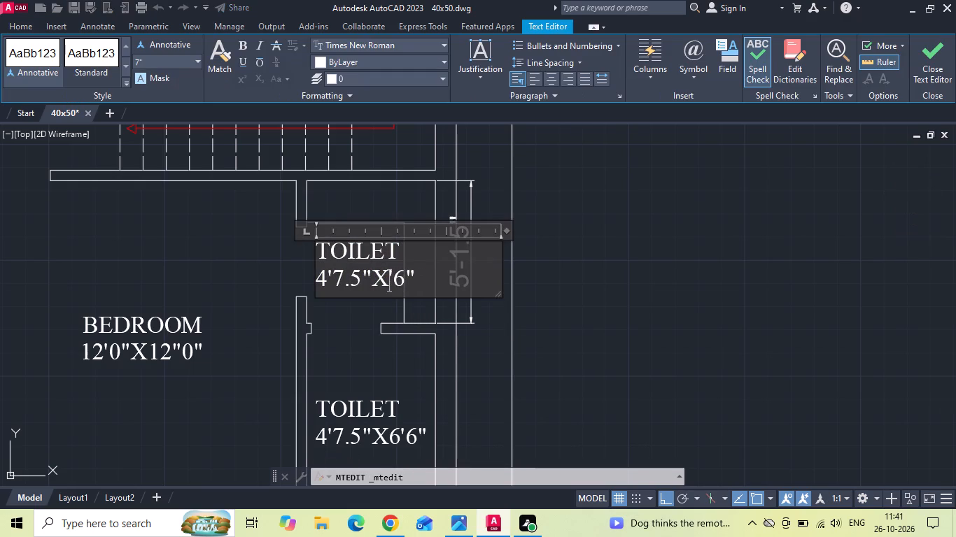
key(5)
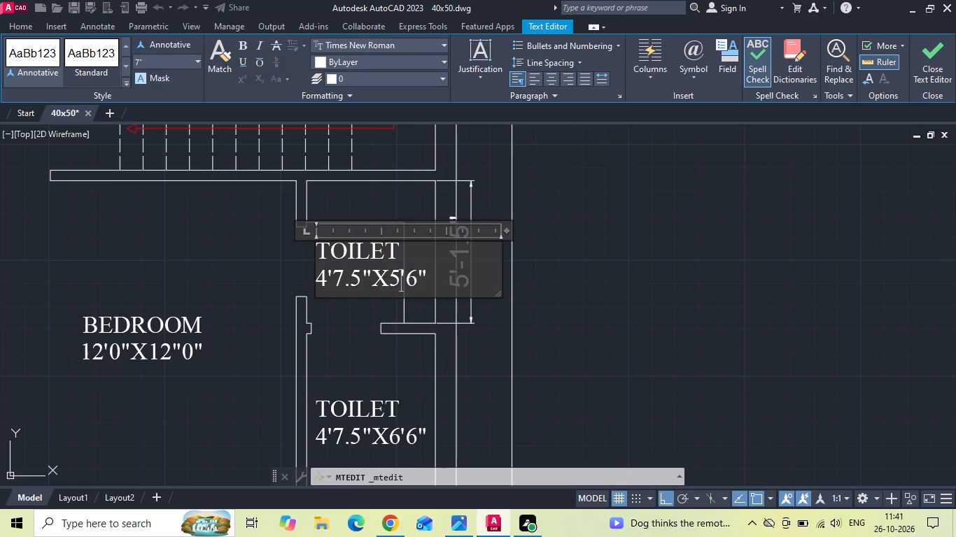
click(414, 284)
key(BackSpace)
key(1)
text(.5)
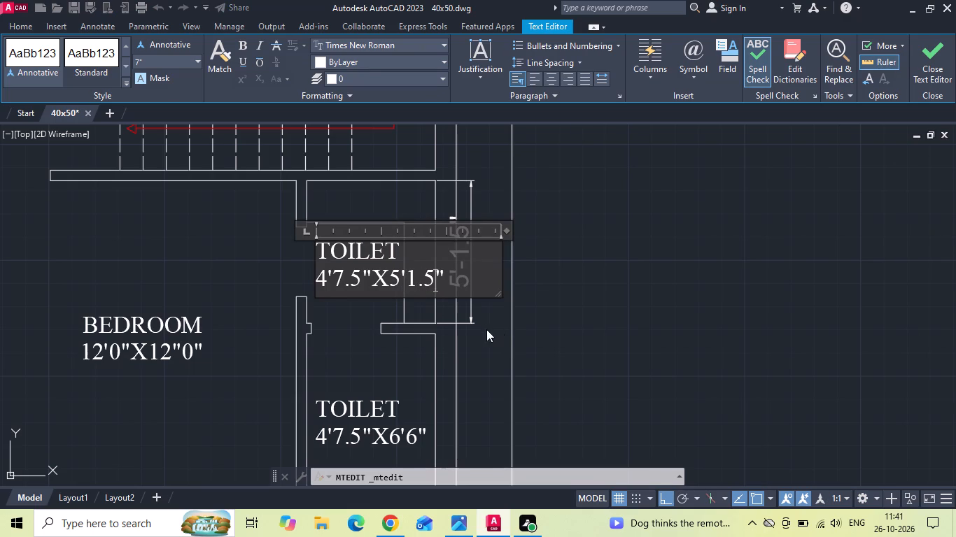
click(486, 329)
Delete the vertical 5'-1.5" dimension beside the northern toilet space.
click(469, 274)
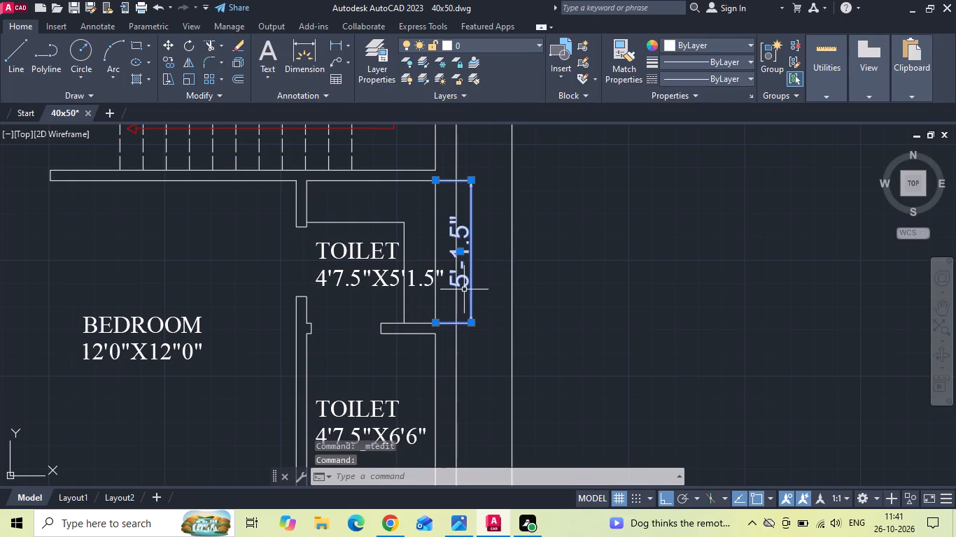
key(Delete)
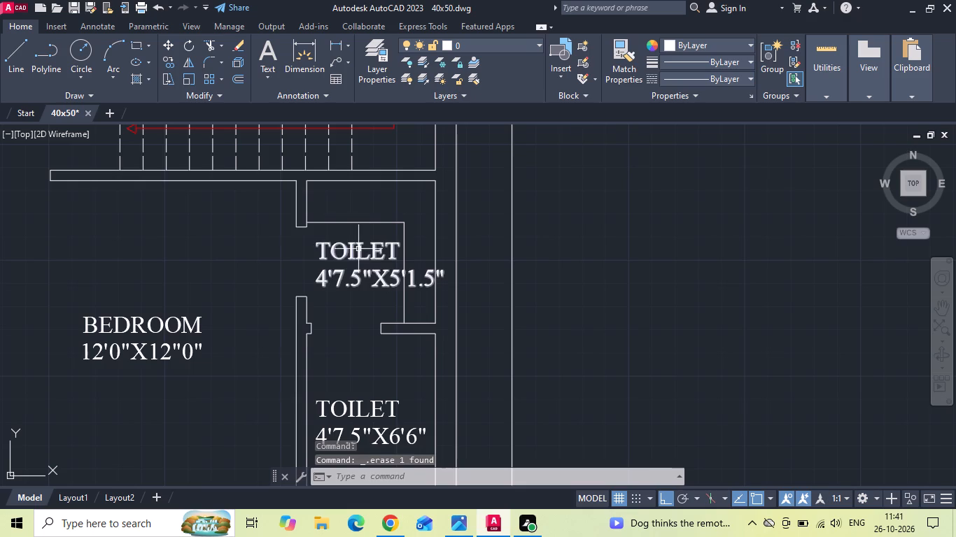
Replace TOILET with DRESS in the northern label and indent the name by four spaces to centre it over the size.
double_click(358, 249)
drag(402, 259, 219, 252)
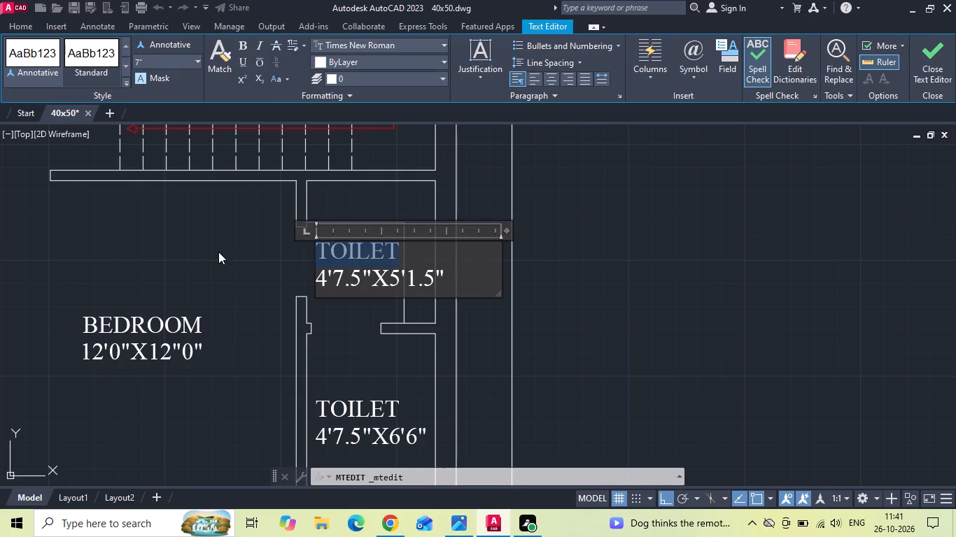
key(BackSpace)
text(DR)
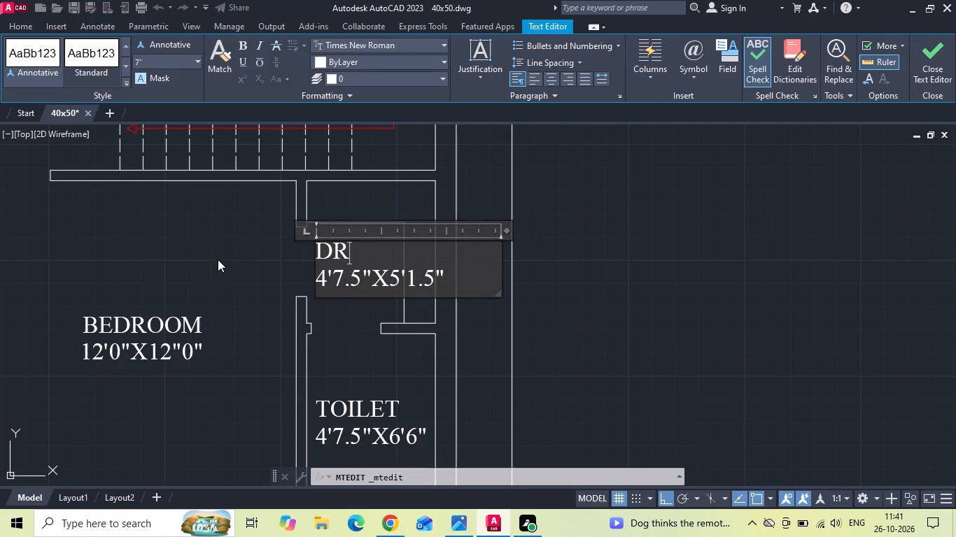
key(e)
text(SS)
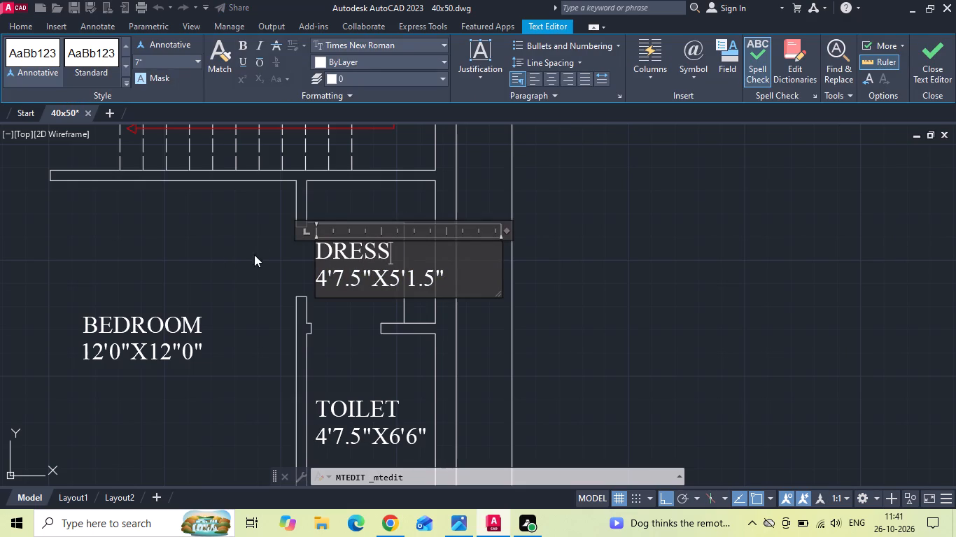
click(316, 252)
key(space)
key(space)
key(space)
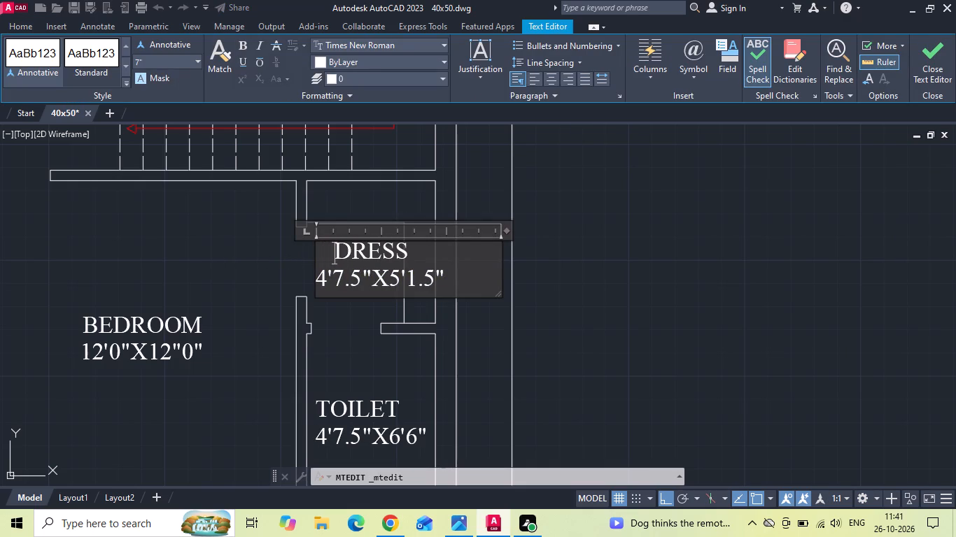
key(space)
click(287, 276)
Indent the TOILET name by two spaces in the label south of the dressing room to centre it over its size.
scroll(309, 245, down, 1)
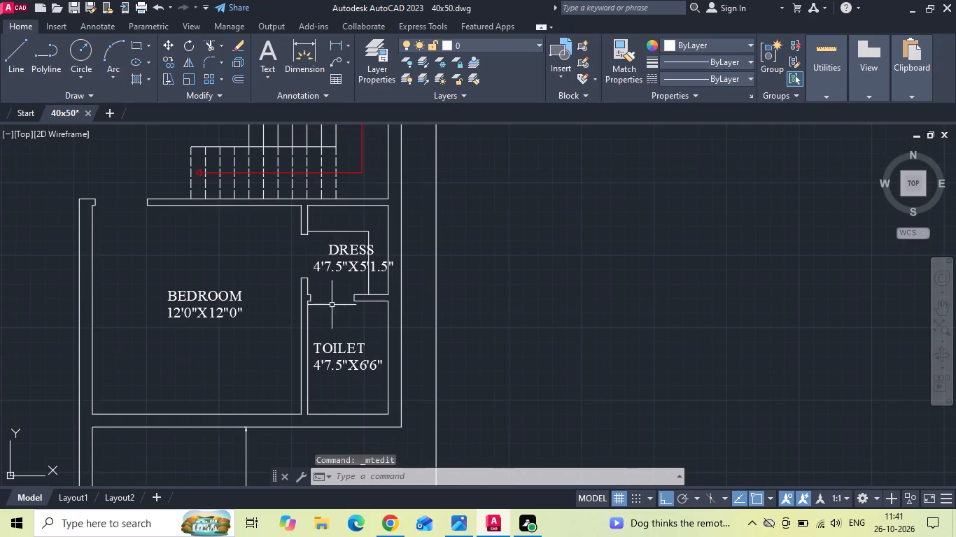
double_click(316, 354)
scroll(316, 354, up, 1)
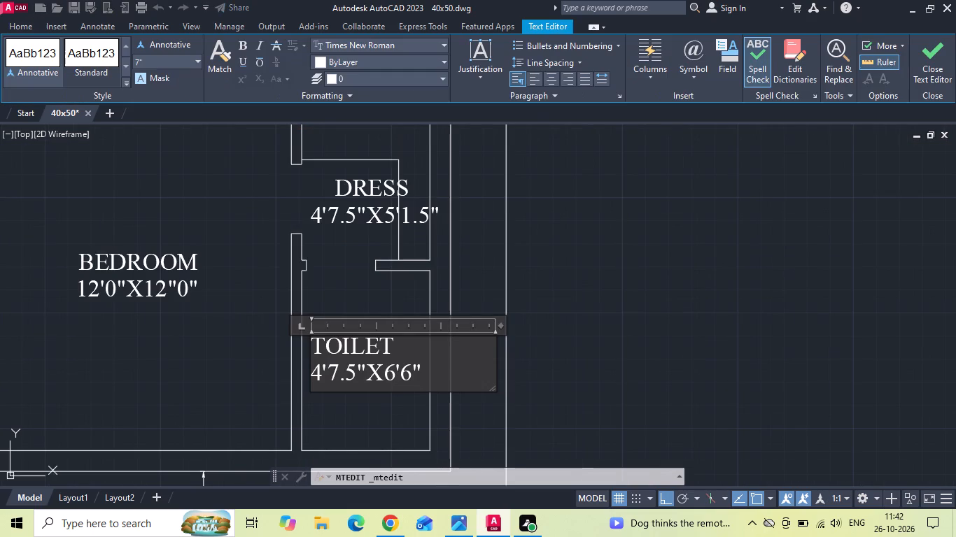
key(space)
key(space)
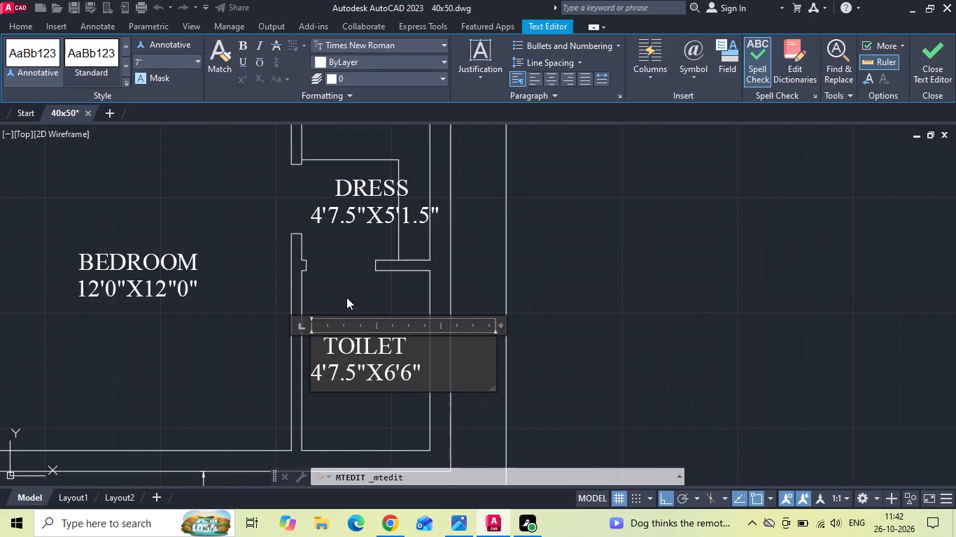
click(346, 297)
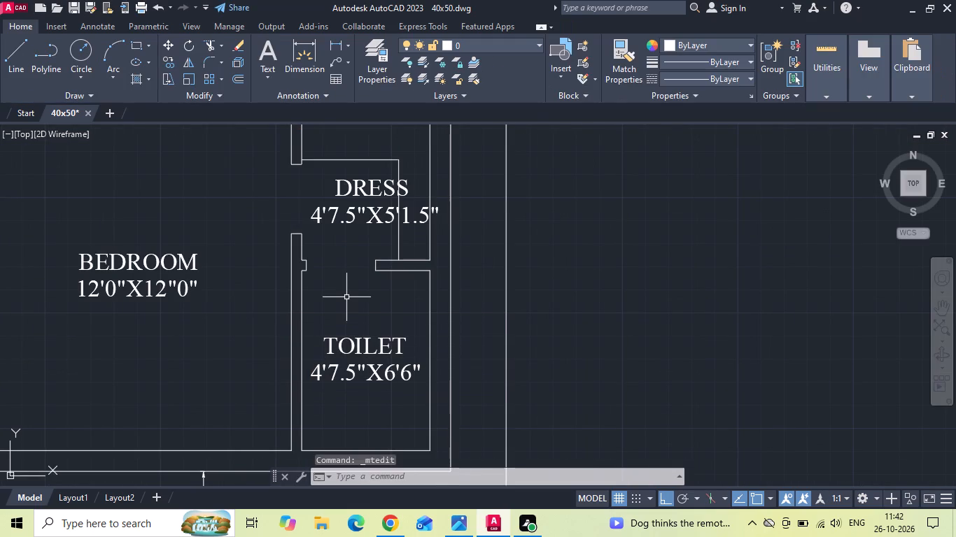
Set the text height of the entire toilet label south of the dressing room to 6".
double_click(355, 352)
key(ctrl+a)
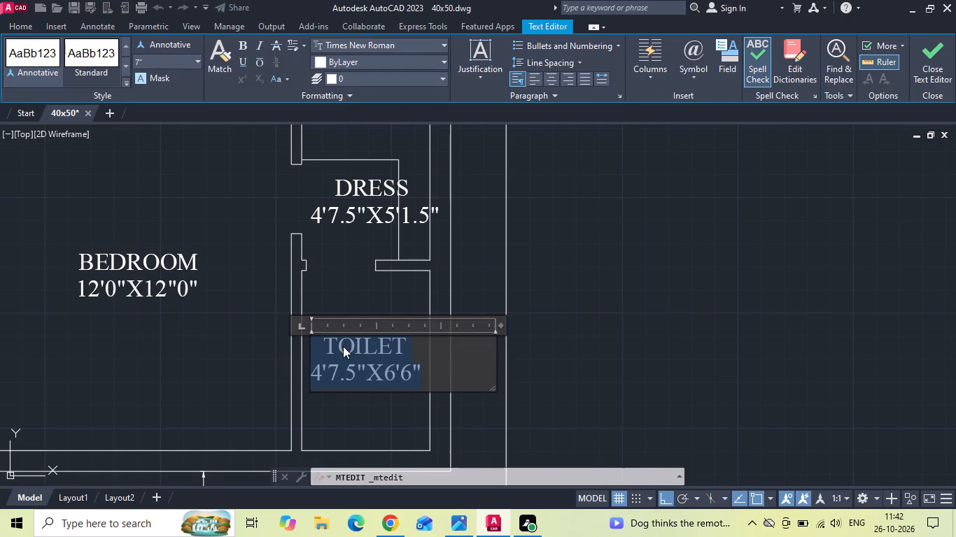
click(174, 67)
key(BackSpace)
text(5")
key(Return)
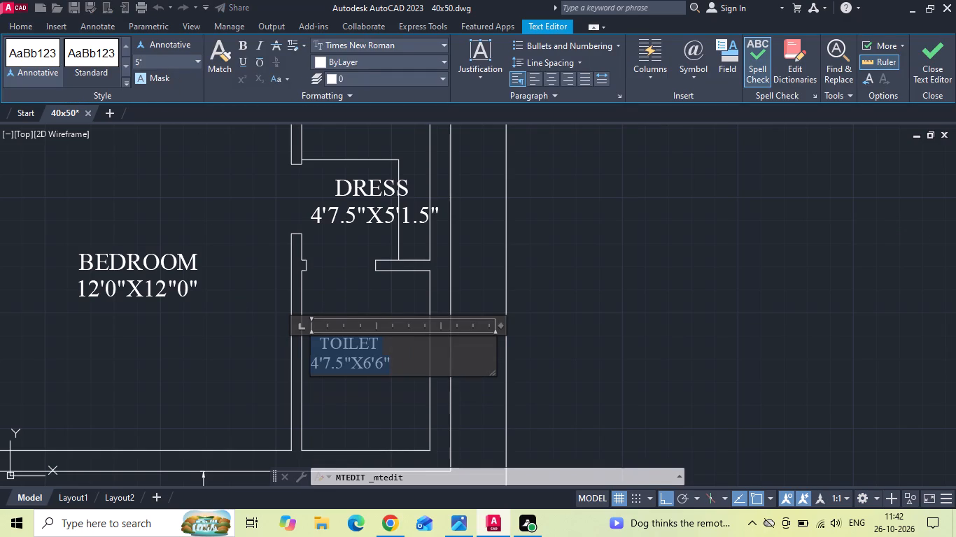
click(167, 56)
key(BackSpace)
text(6")
key(Return)
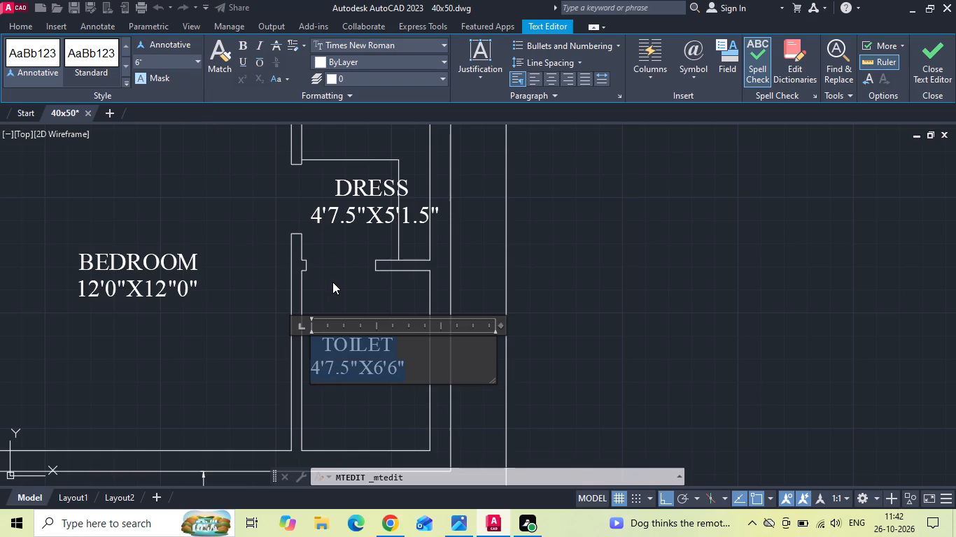
click(332, 282)
Set the text height of the entire DRESS label to 6".
double_click(351, 183)
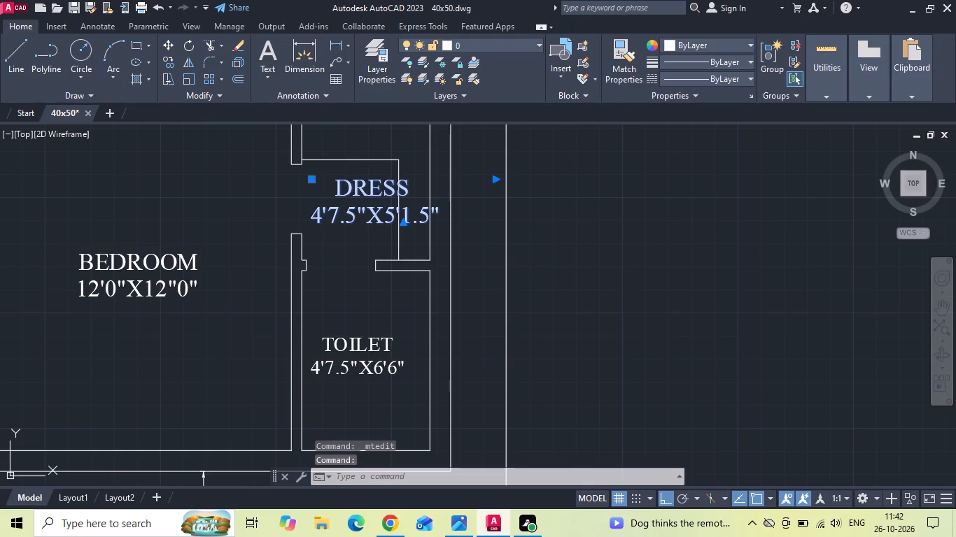
key(ctrl+a)
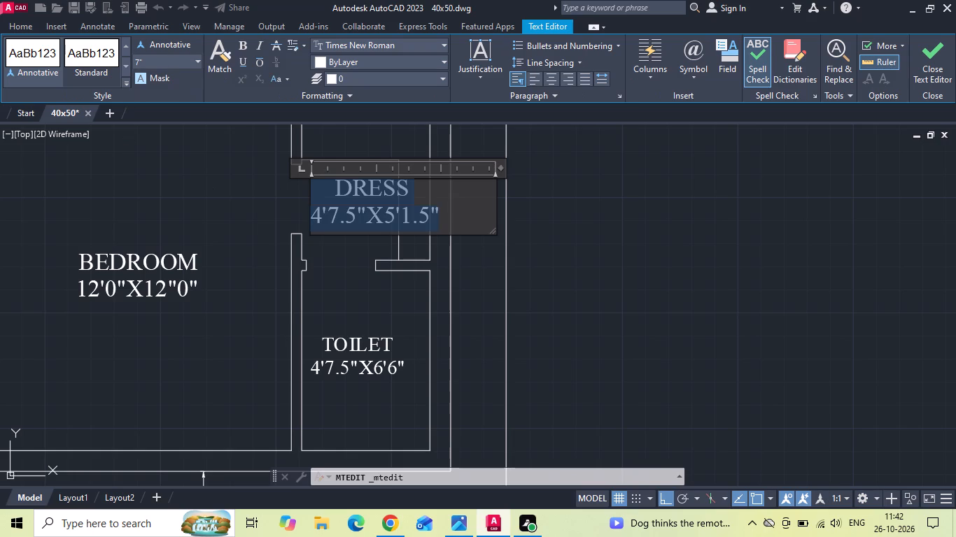
click(167, 63)
key(BackSpace)
text(6")
key(Return)
click(569, 319)
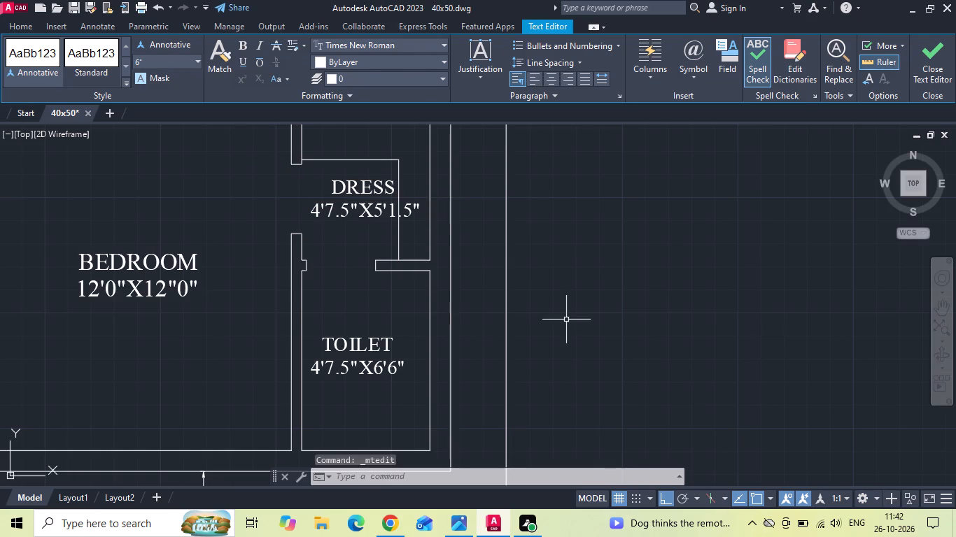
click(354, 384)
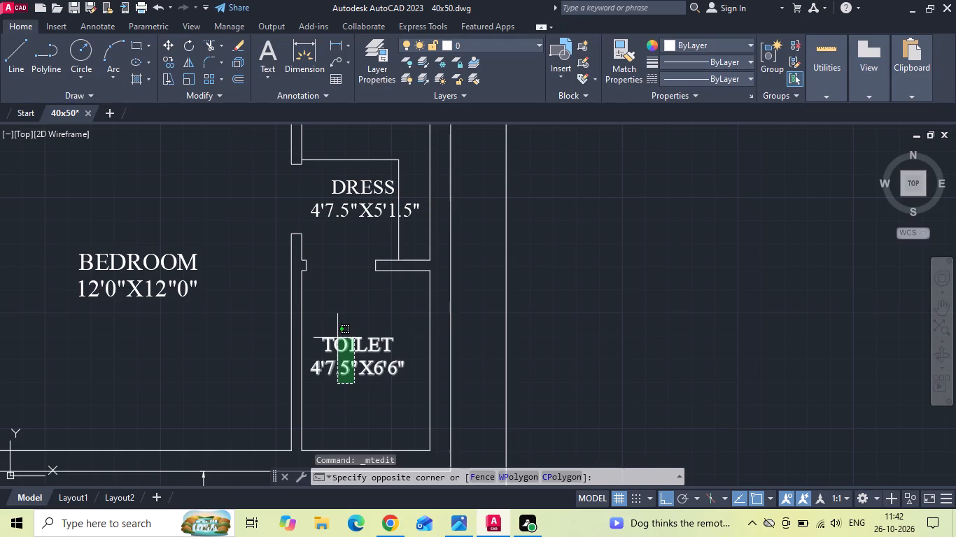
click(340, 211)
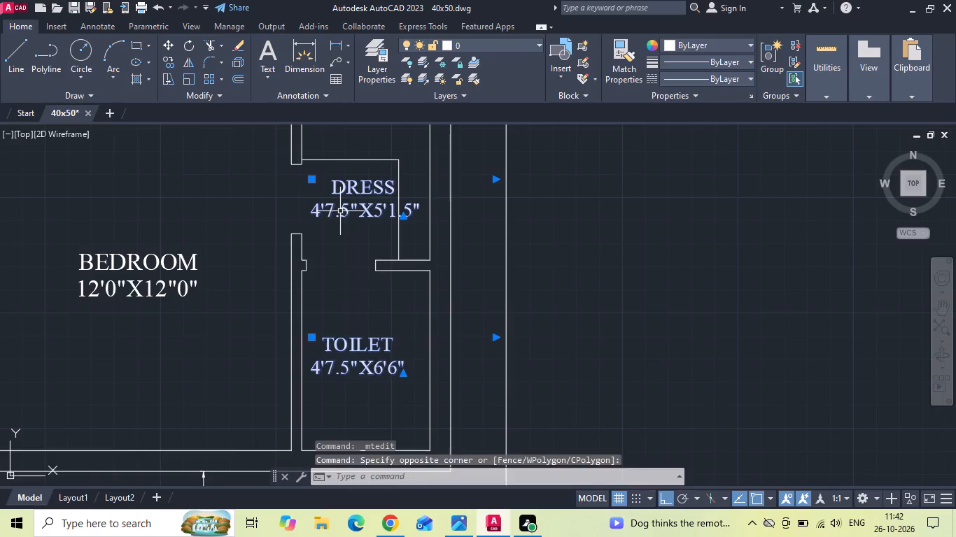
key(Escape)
Copy the DRESS label north into the 12' wide room in the plan's northeast corner.
click(340, 211)
click(320, 222)
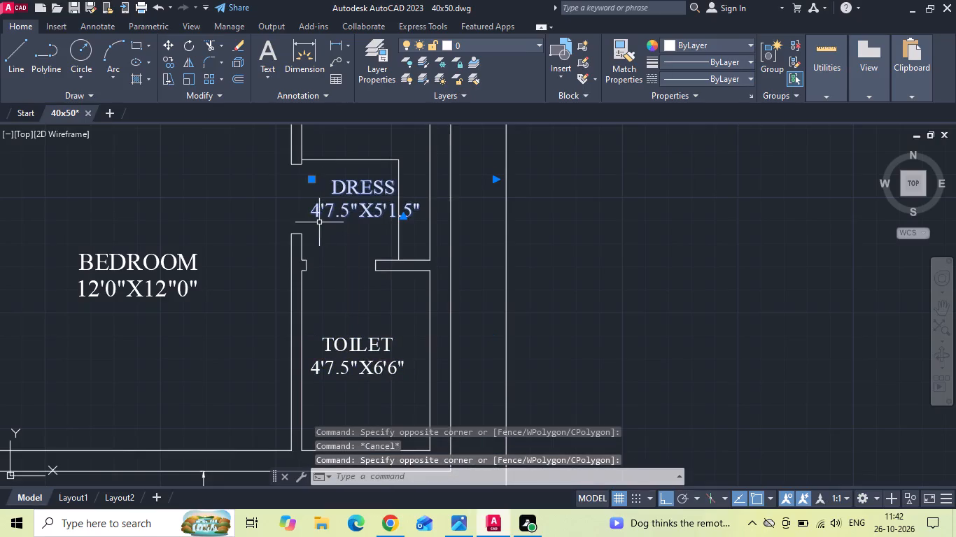
right_click(319, 222)
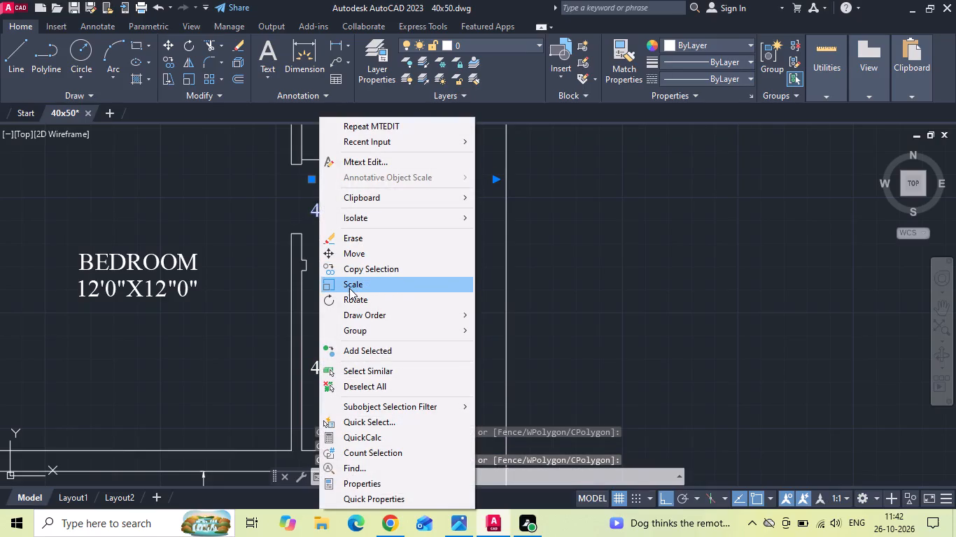
click(354, 274)
scroll(369, 246, down, 1)
drag(374, 236, 373, 263)
scroll(377, 344, down, 3)
scroll(377, 260, up, 2)
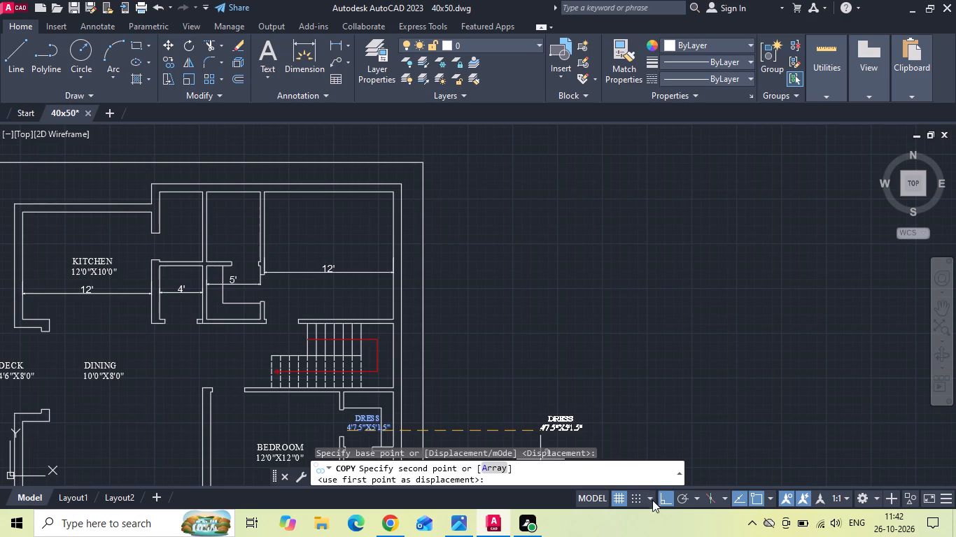
scroll(281, 248, up, 2)
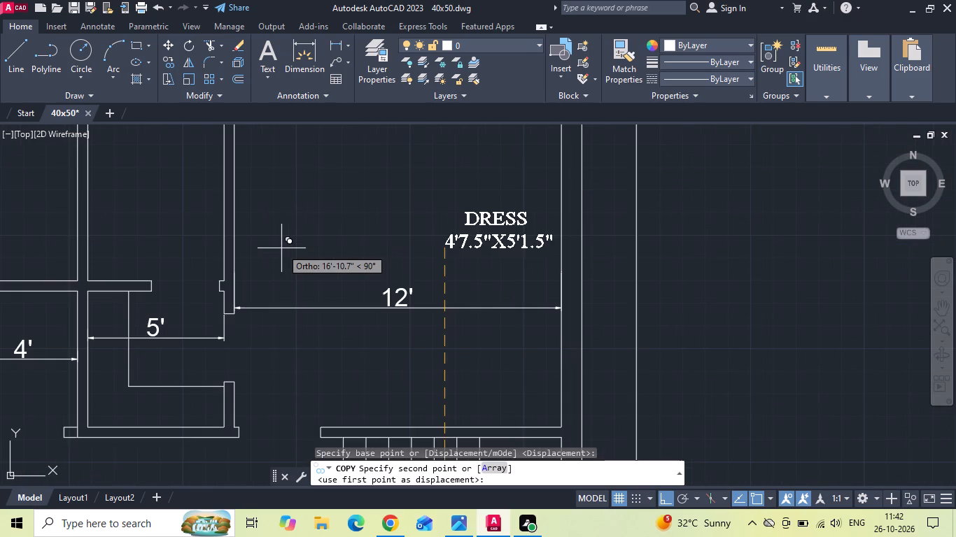
click(281, 257)
key(Escape)
Replace DRESS with BEDROOM in the label copied into the northeast room.
double_click(505, 222)
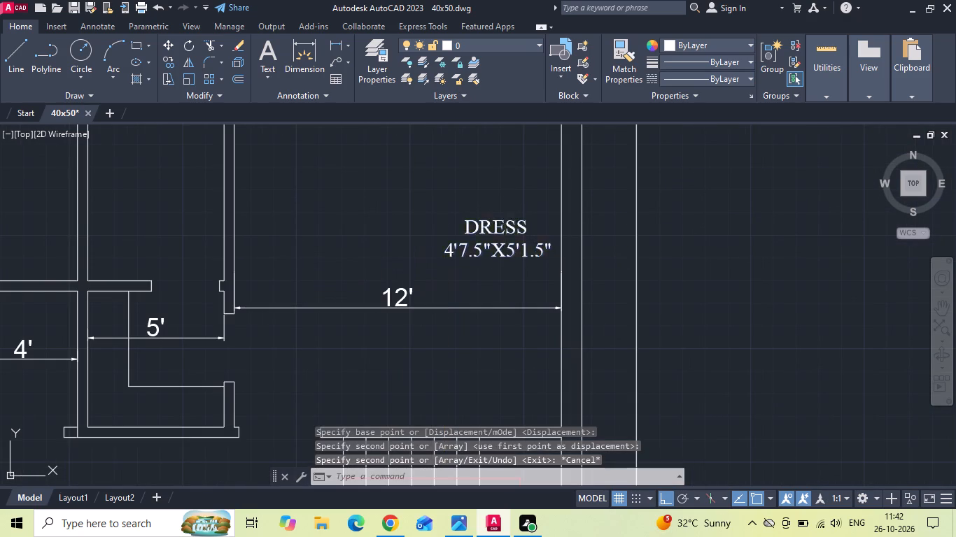
scroll(515, 225, up, 2)
drag(540, 232, 226, 233)
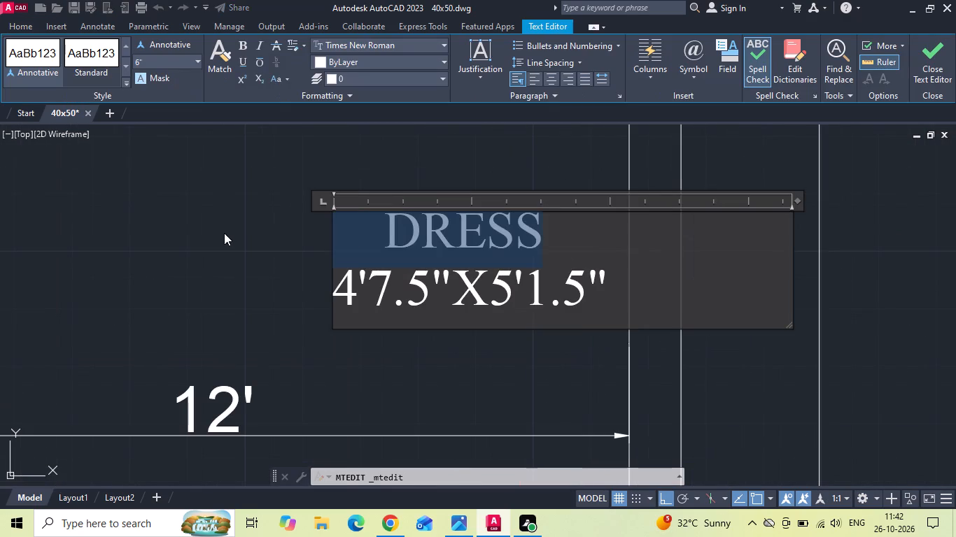
key(BackSpace)
text(BEDROOM)
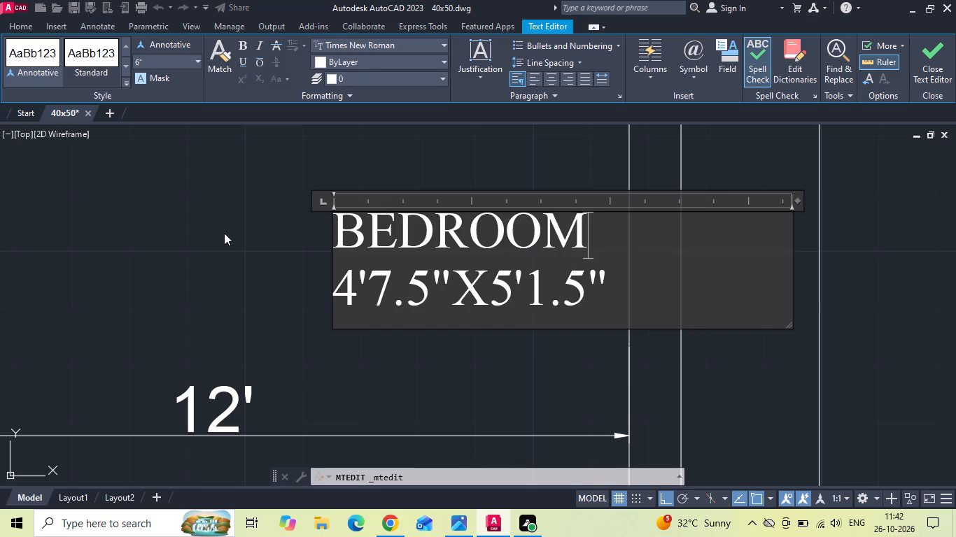
Change the size line of the northeast BEDROOM label to 12'0"X12'0".
click(357, 304)
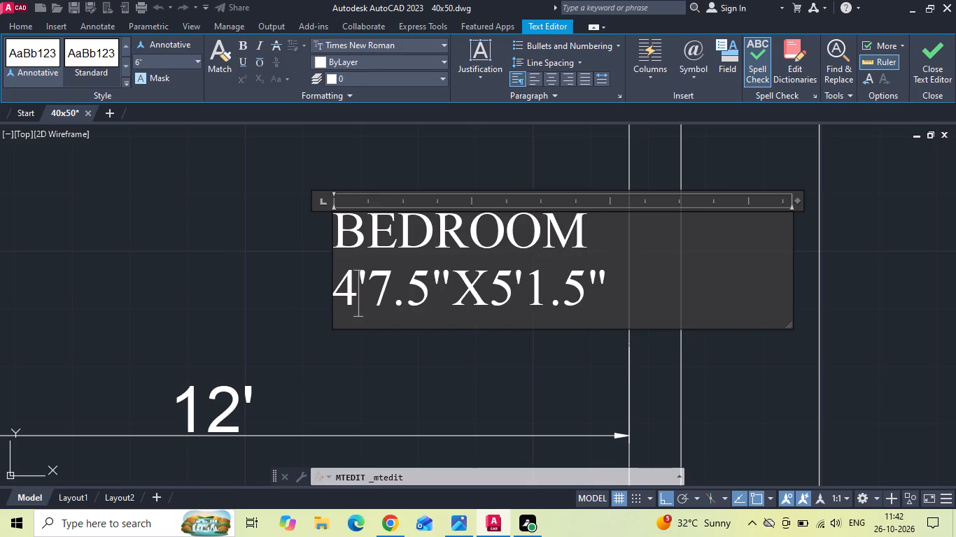
key(BackSpace)
text(12)
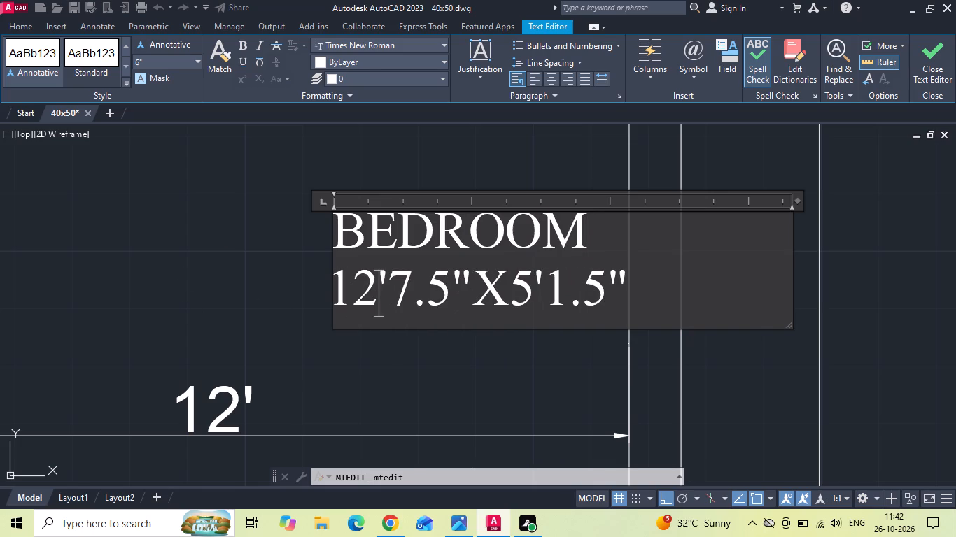
click(455, 294)
key(BackSpace)
key(BackSpace)
key(BackSpace)
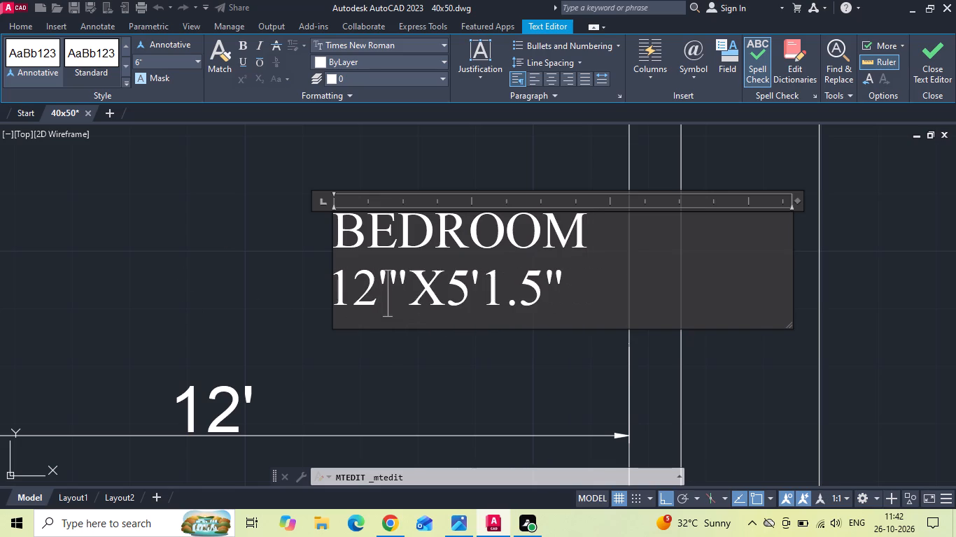
key(0)
click(494, 291)
key(BackSpace)
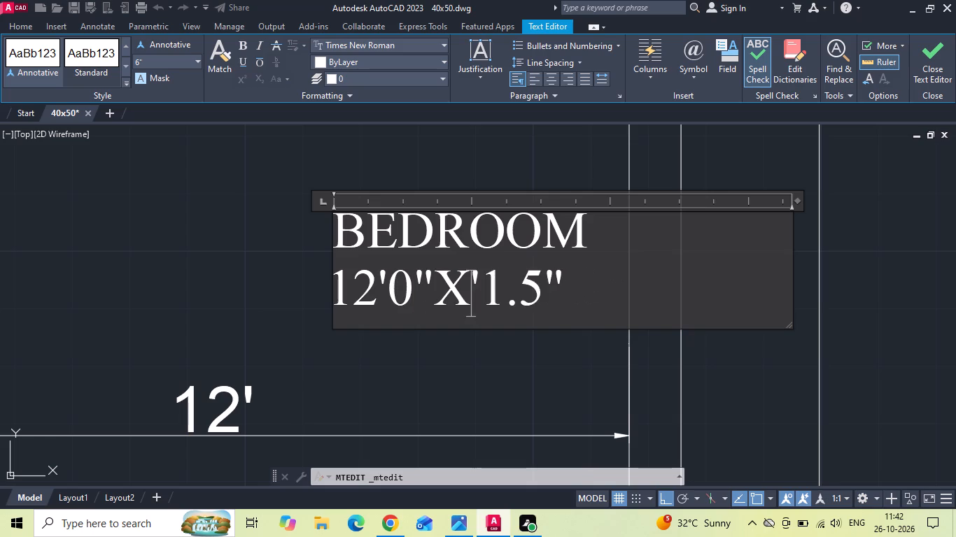
text(12)
click(591, 294)
key(BackSpace)
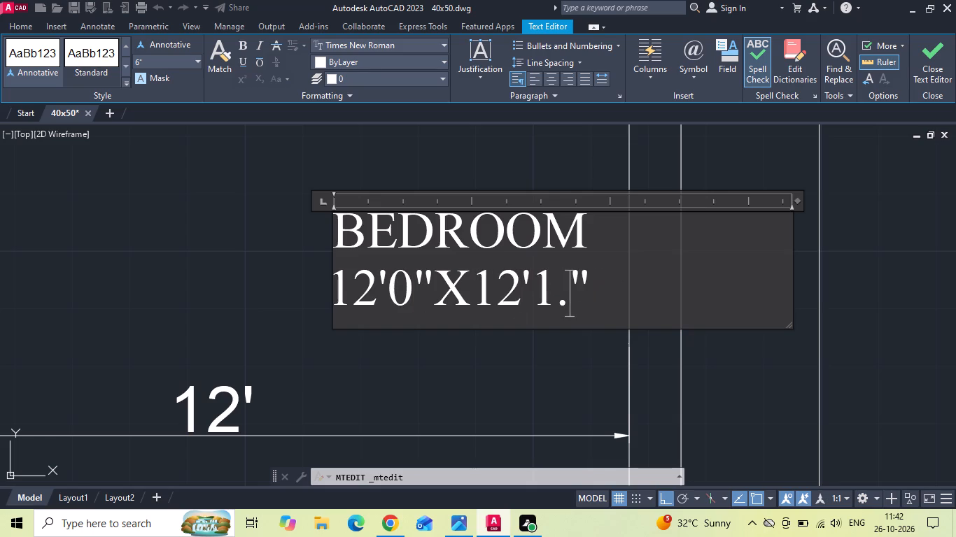
key(BackSpace)
key(BackSpace)
key(0)
scroll(439, 285, down, 2)
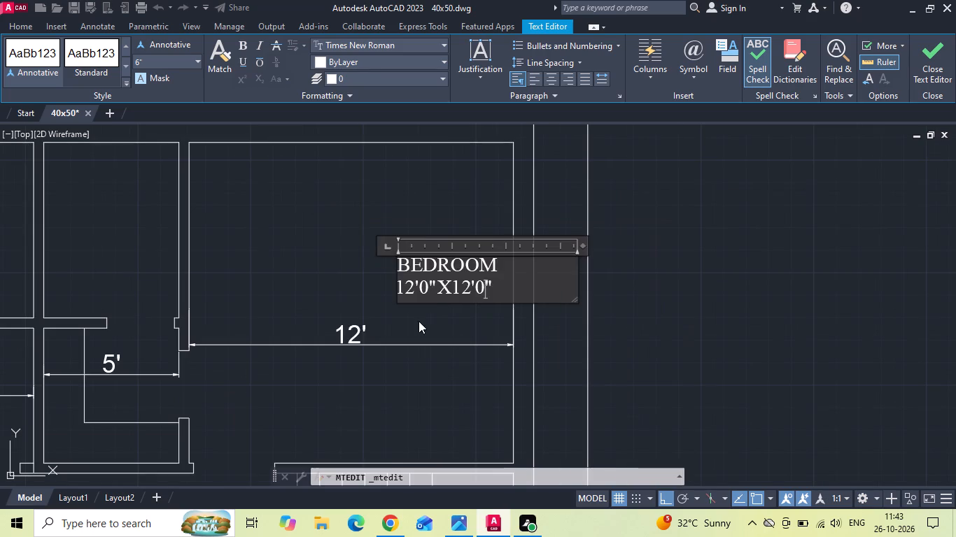
click(419, 321)
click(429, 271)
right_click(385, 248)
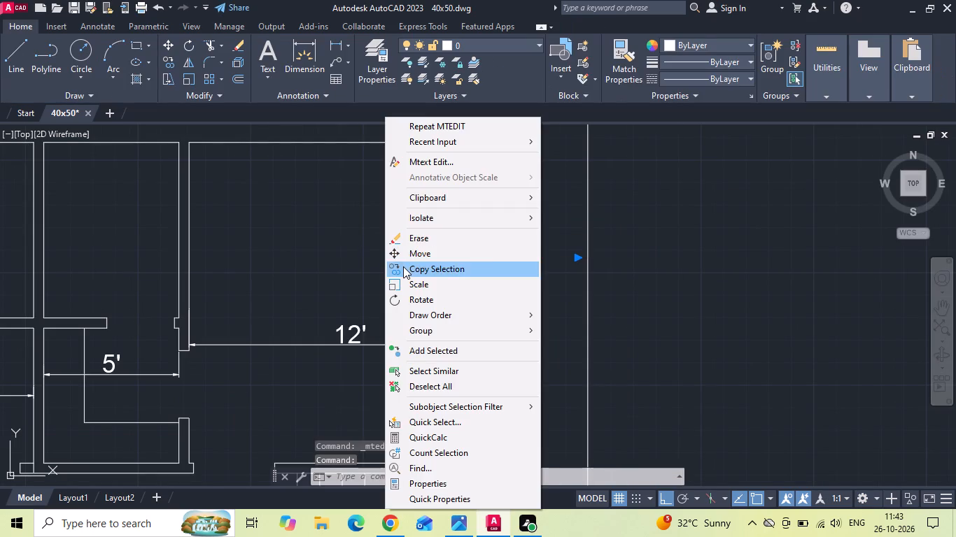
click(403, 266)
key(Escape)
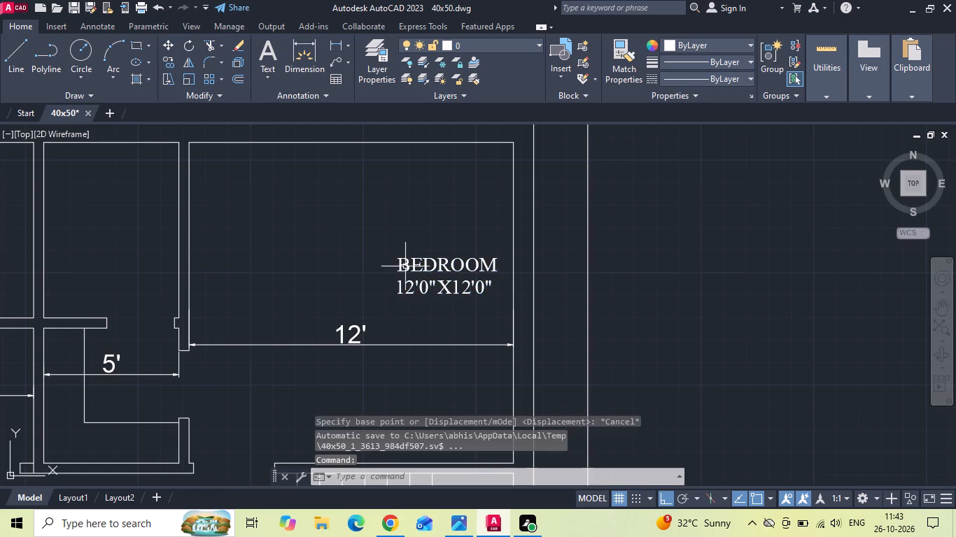
Move the northeast BEDROOM label west so it sits centrally between the room's side walls.
click(406, 266)
right_click(406, 266)
click(422, 256)
scroll(416, 297, down, 1)
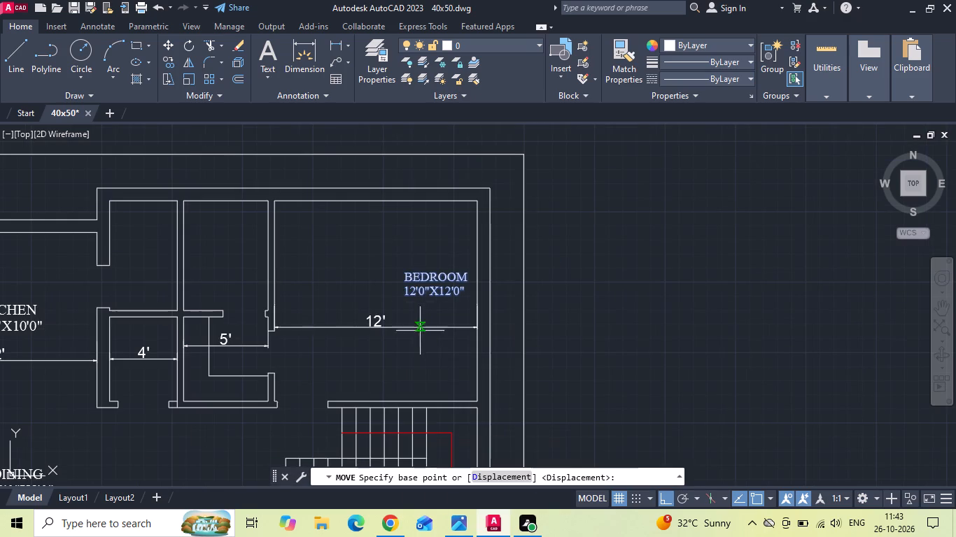
click(420, 373)
click(368, 373)
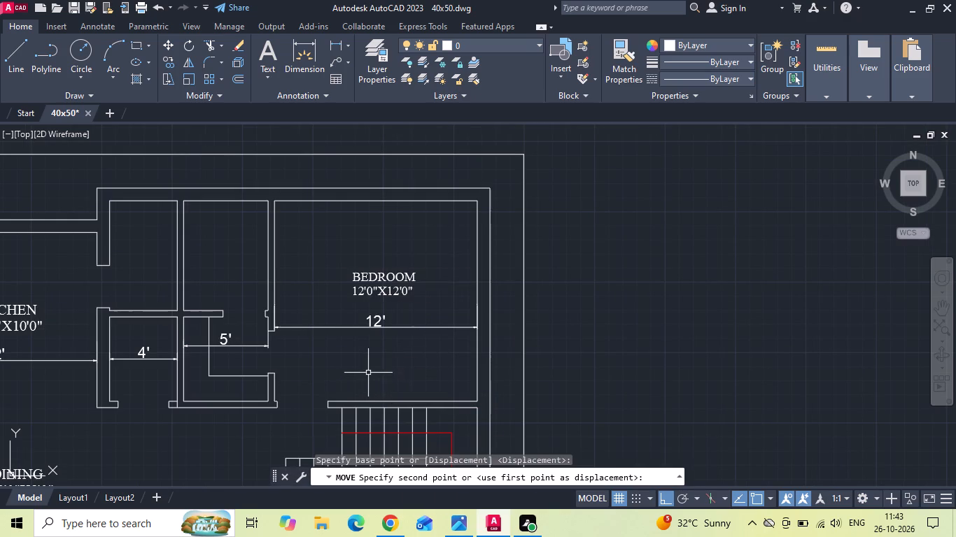
Copy the northeast BEDROOM label west into the adjoining narrow room.
click(374, 290)
right_click(356, 257)
click(400, 271)
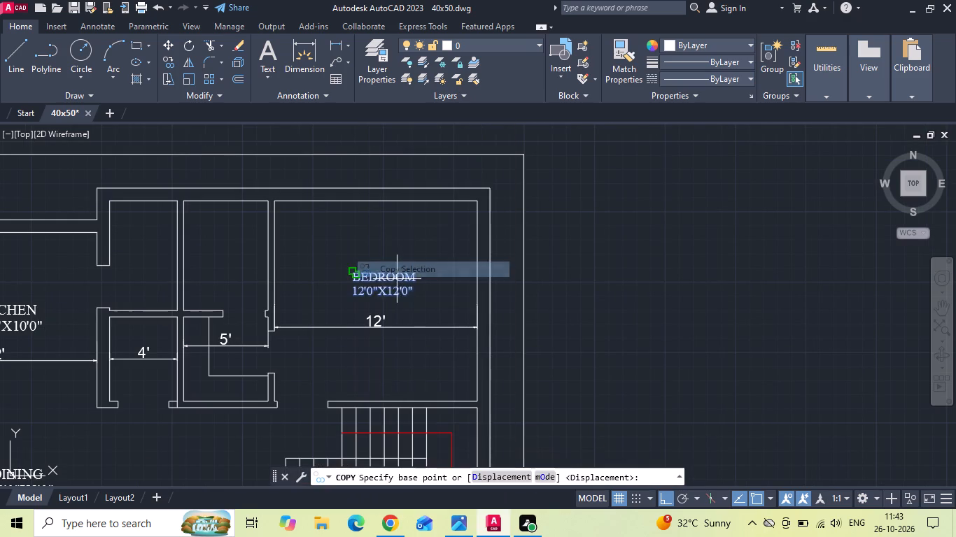
drag(372, 288, 360, 288)
scroll(229, 282, up, 1)
click(181, 266)
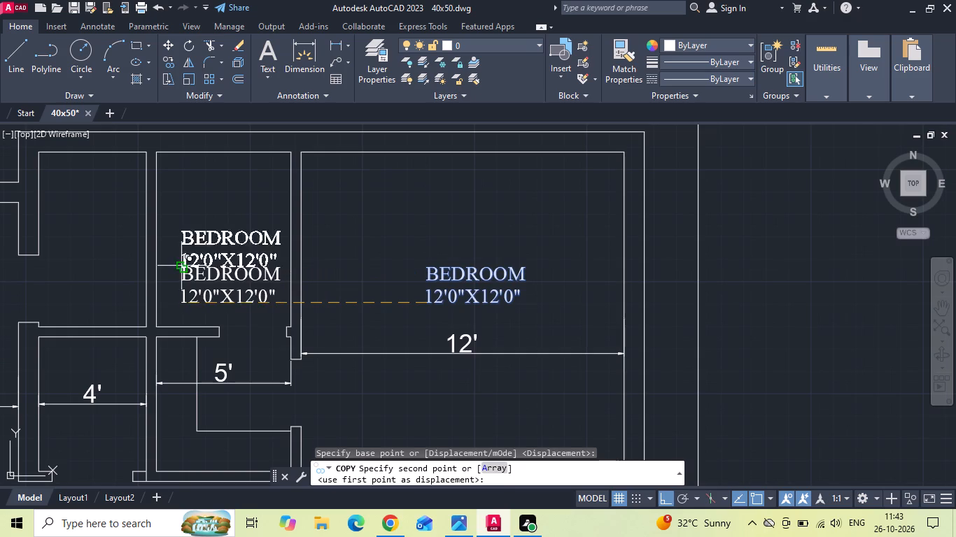
key(Escape)
double_click(228, 268)
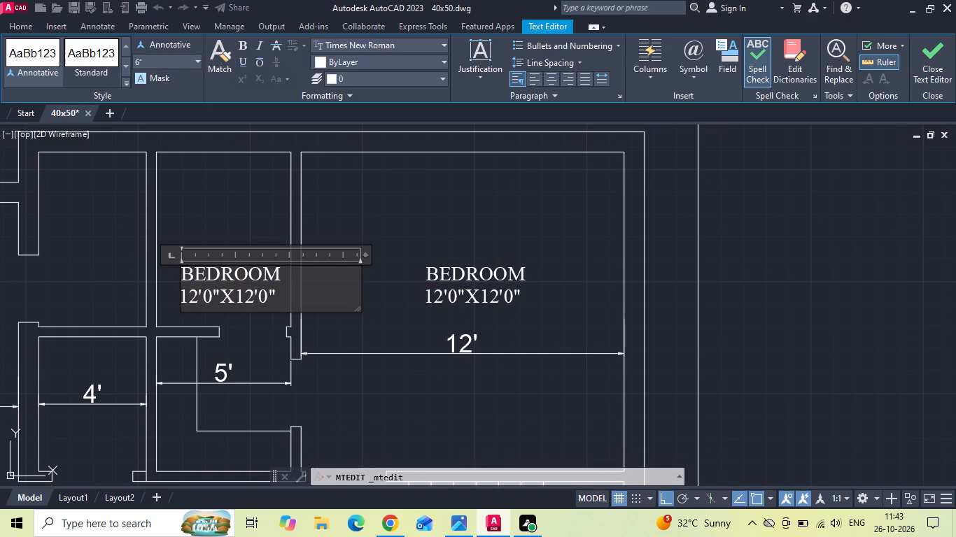
key(Escape)
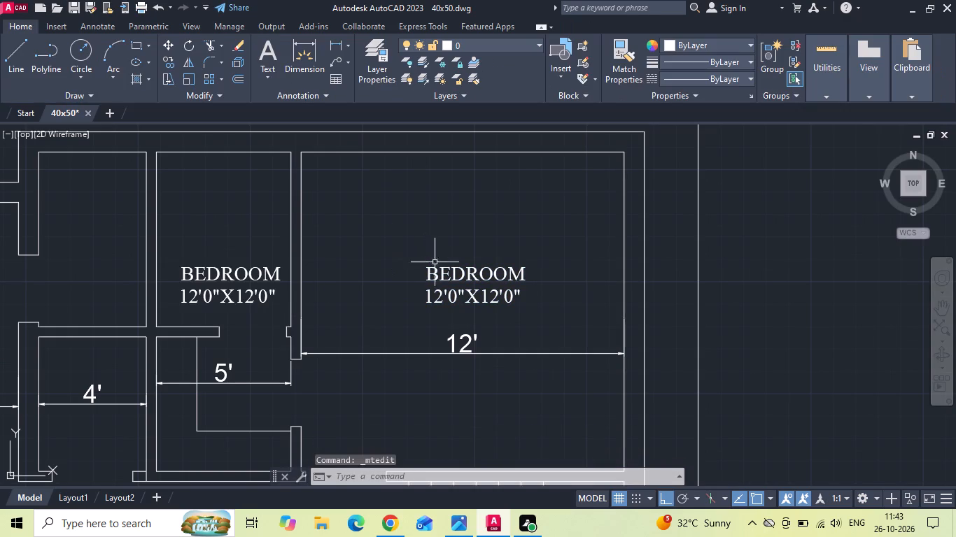
Set the text height of the entire northeast BEDROOM label to 7".
double_click(462, 277)
key(ctrl+a)
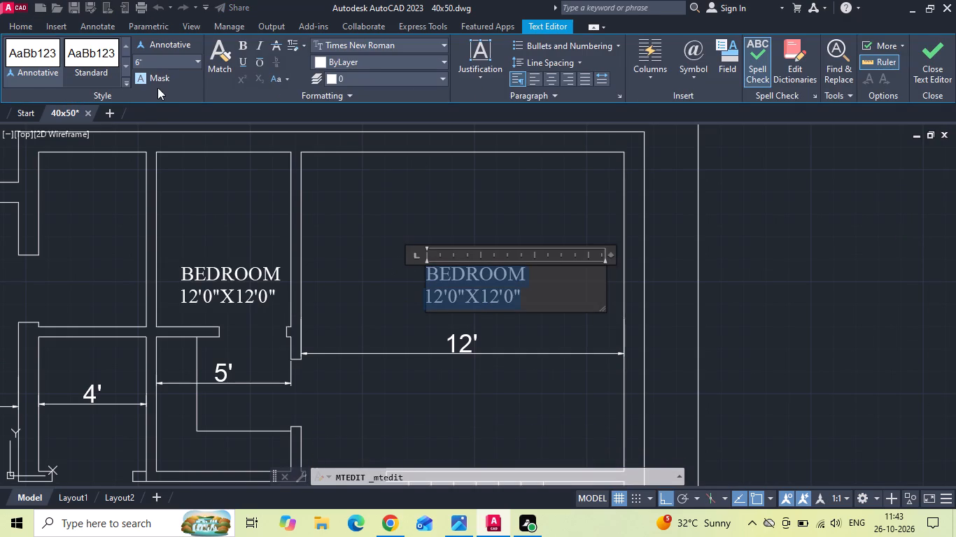
click(160, 65)
key(BackSpace)
text(7")
key(Return)
click(351, 264)
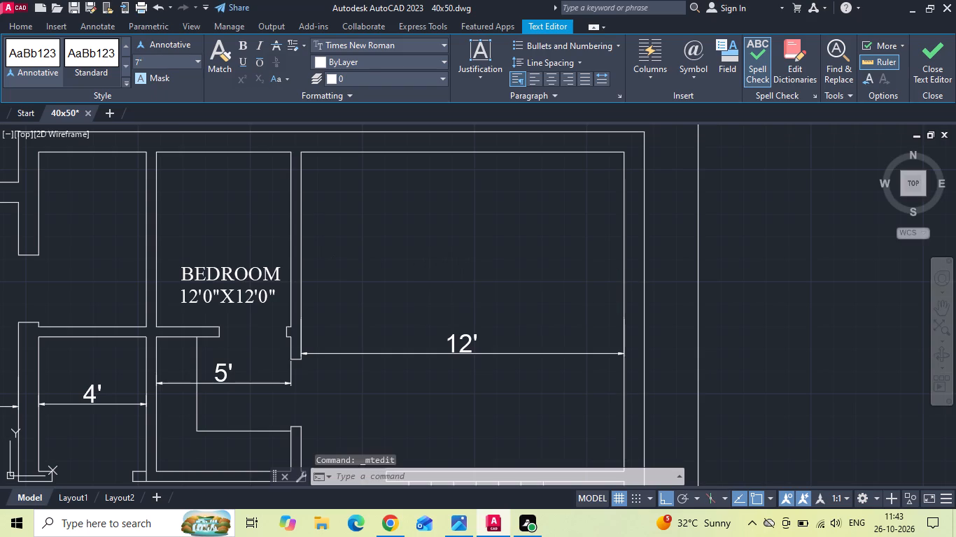
Add linear dimensions for the width and north-south length of the narrow room west of the northeast bedroom.
middle_drag(306, 286, 338, 273)
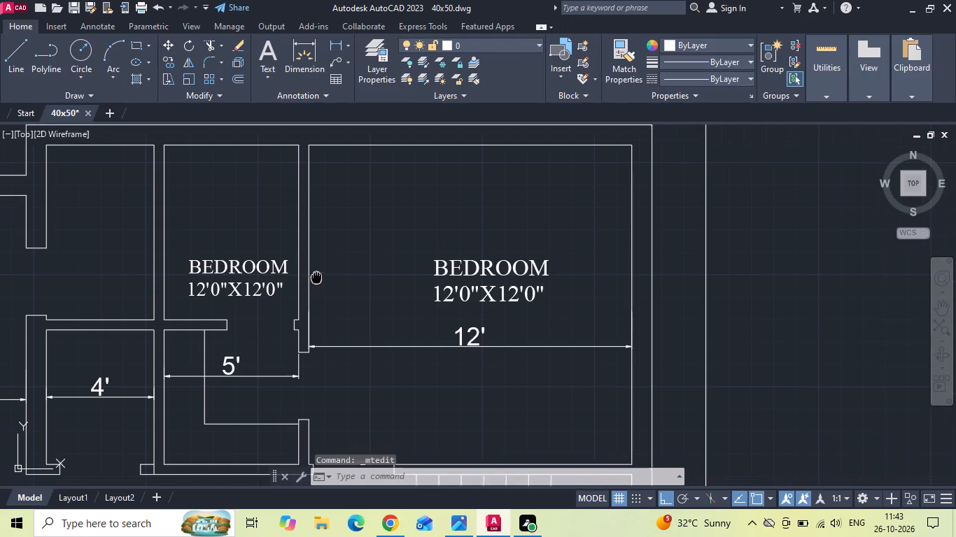
middle_drag(338, 273, 358, 269)
click(335, 45)
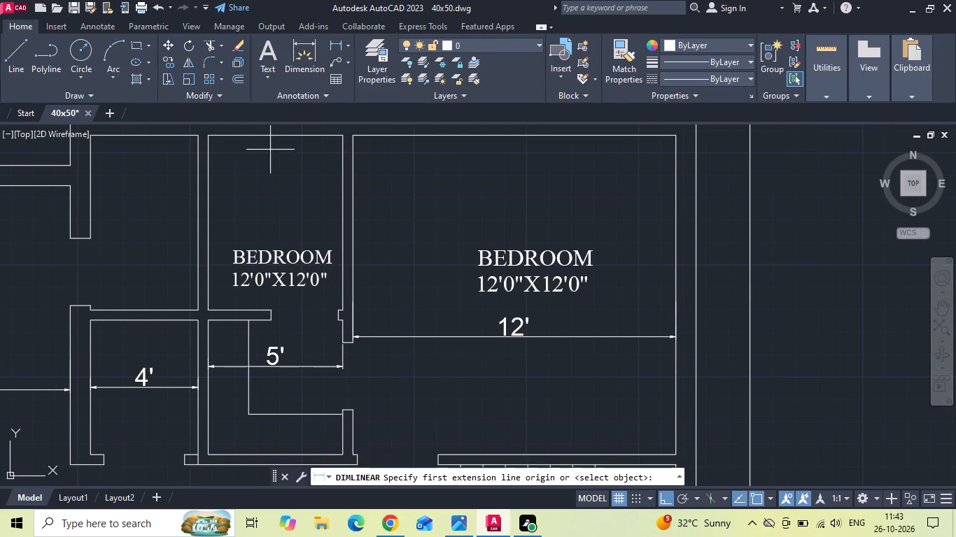
click(205, 184)
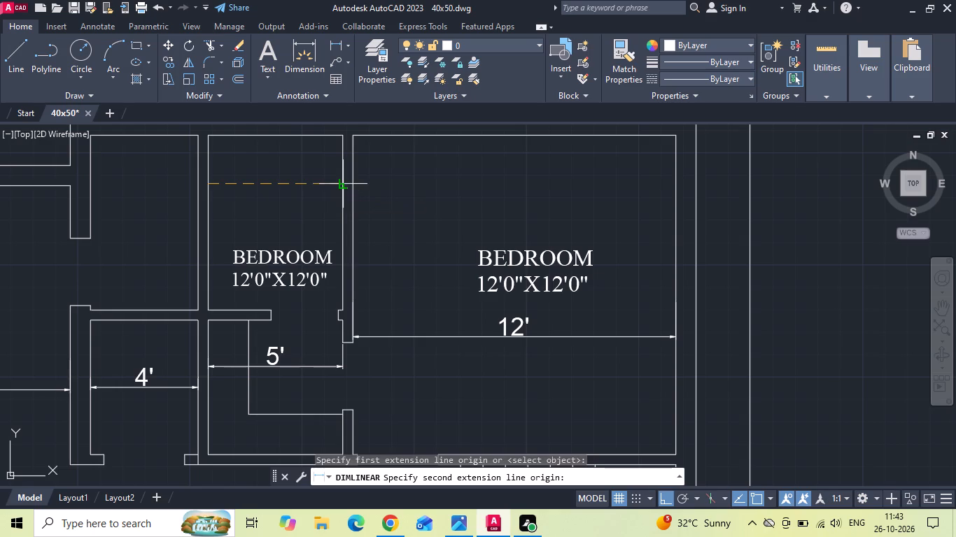
click(346, 187)
click(318, 207)
key(space)
drag(223, 313, 222, 301)
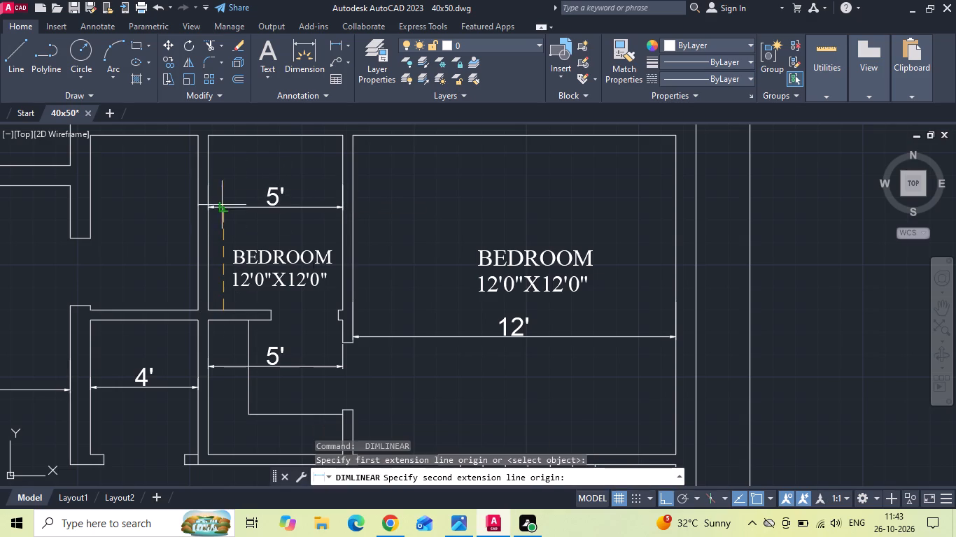
click(222, 138)
click(231, 202)
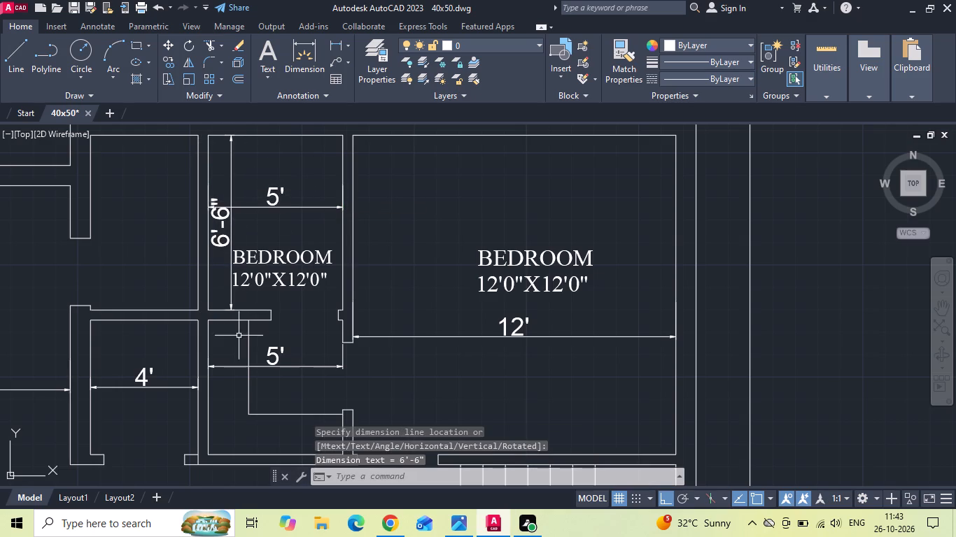
Add a linear dimension for the north-south length of the small room directly south of that narrow room.
middle_drag(239, 336, 325, 250)
key(space)
click(309, 240)
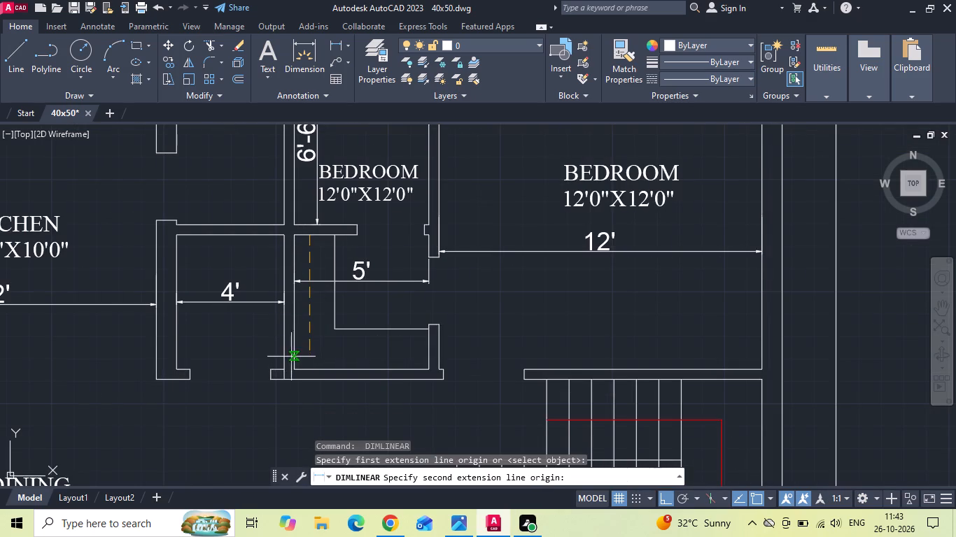
click(314, 371)
click(322, 348)
Move the copied BEDROOM label in the narrow room north, away from its south wall.
middle_drag(335, 300, 323, 378)
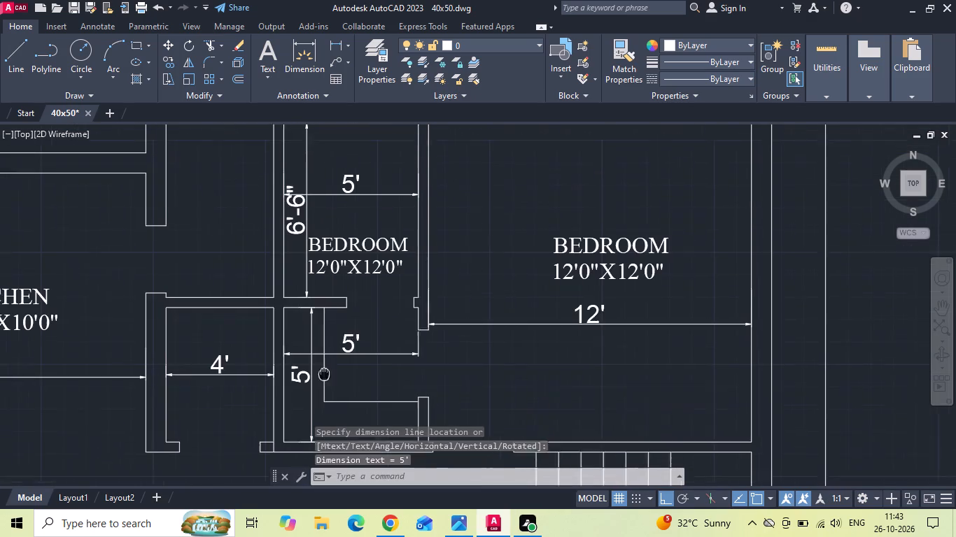
middle_drag(323, 378, 323, 380)
click(349, 257)
right_click(349, 257)
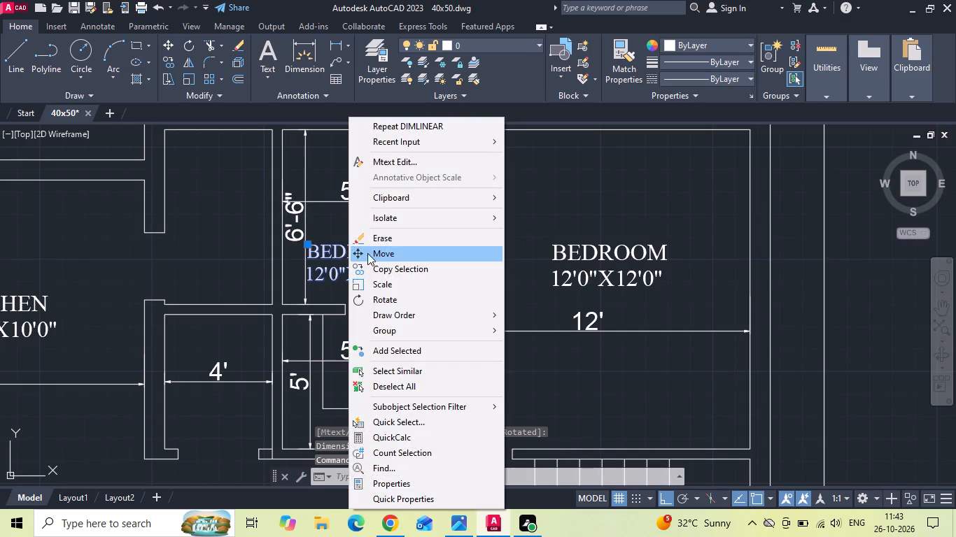
click(375, 250)
click(537, 236)
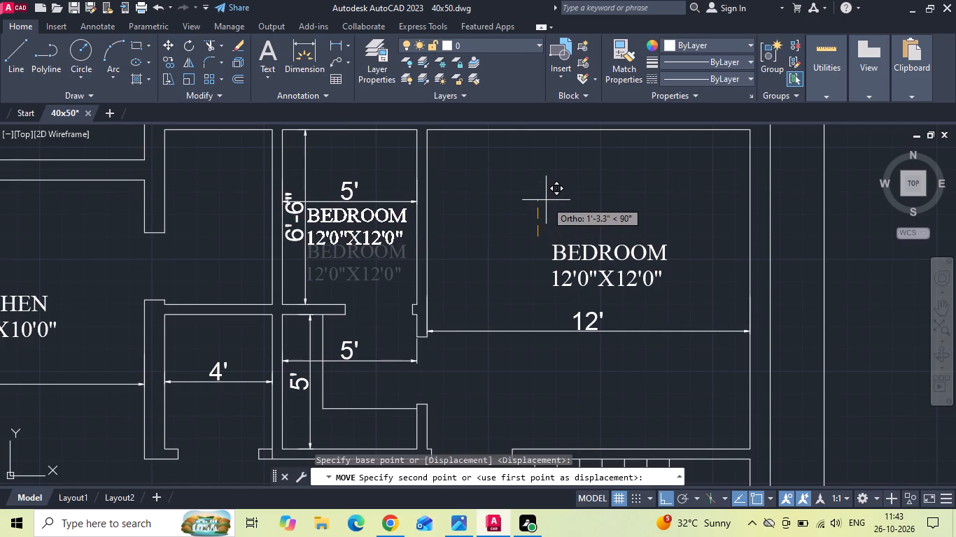
click(546, 196)
Replace the name in the copied BEDROOM label of the narrow room west of the northeast bedroom with TOILET.
double_click(377, 234)
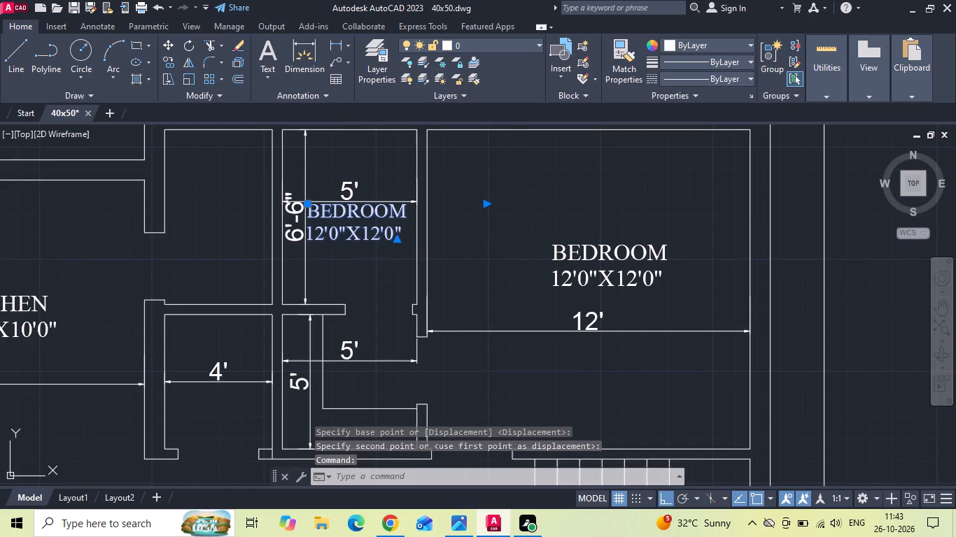
drag(407, 224, 233, 226)
key(BackSpace)
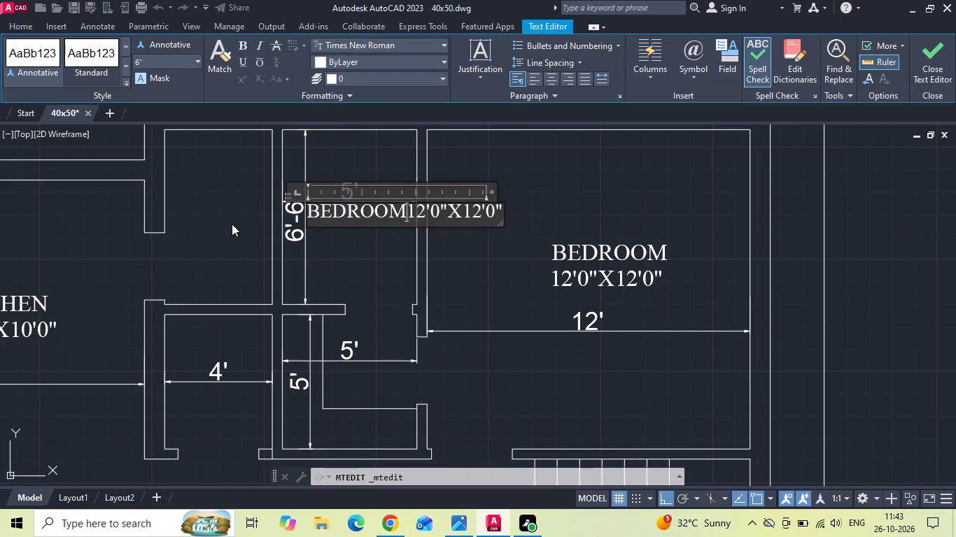
key(BackSpace)
key(BackSpace)
key(BackSpace)
key(BackSpace)
key(BackSpace)
key(BackSpace)
key(BackSpace)
key(BackSpace)
key(BackSpace)
key(BackSpace)
text(TOILET)
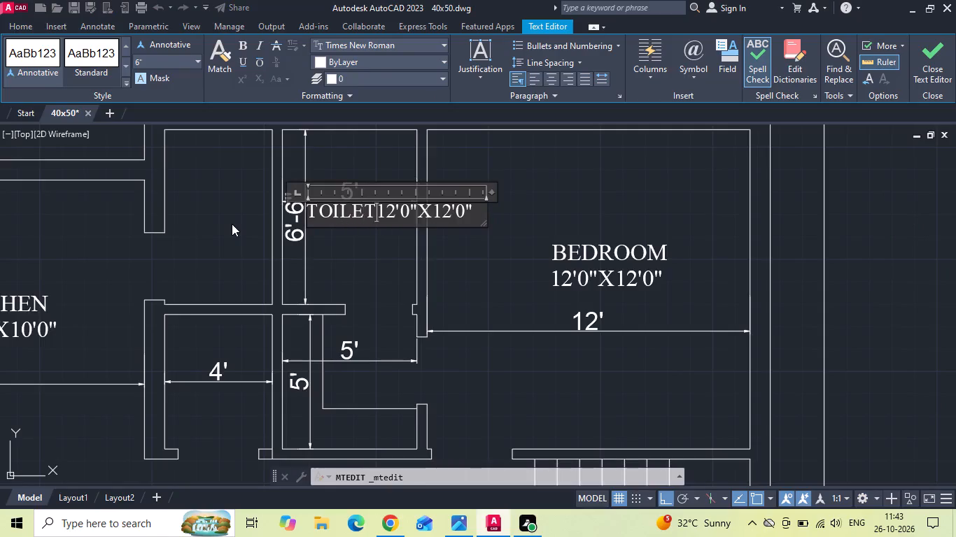
Prefix the narrow room's TOILET label with "A." as in the reference plan, and put its size on a separate second line.
scroll(241, 241, down, 4)
scroll(97, 272, up, 2)
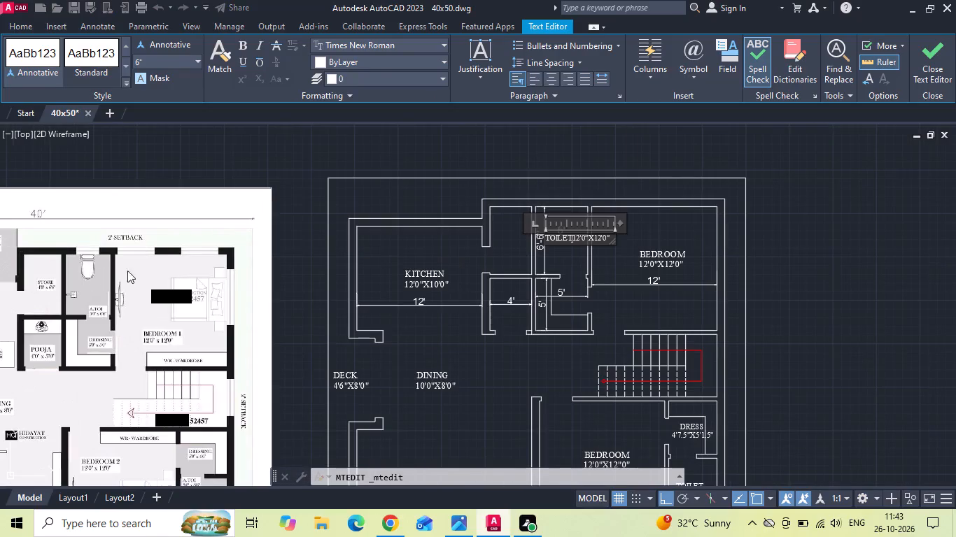
scroll(563, 248, up, 2)
scroll(585, 181, up, 2)
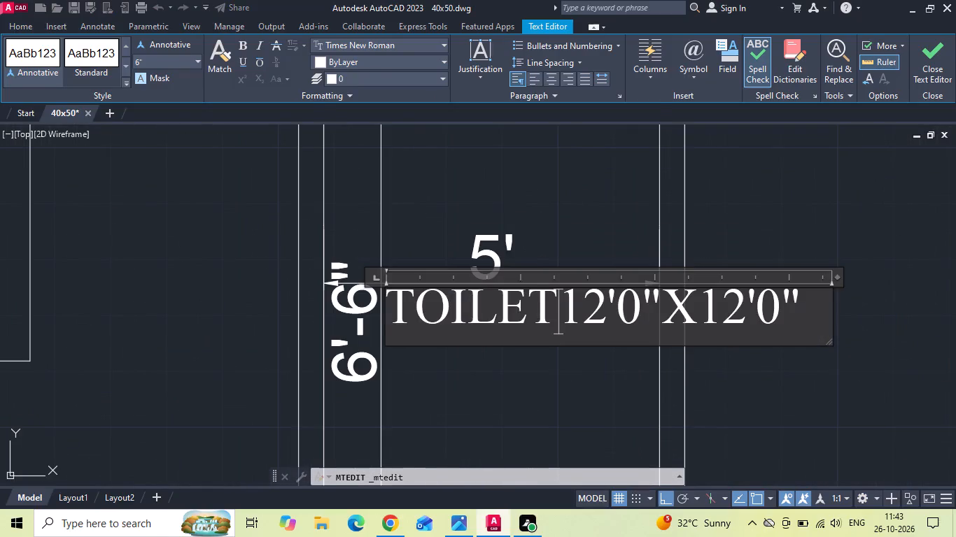
click(391, 312)
key(a)
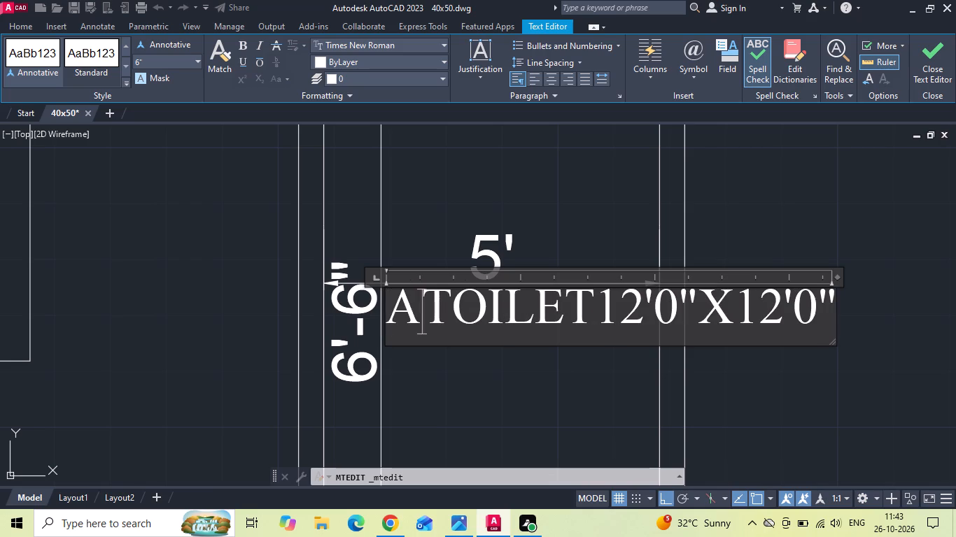
key(period)
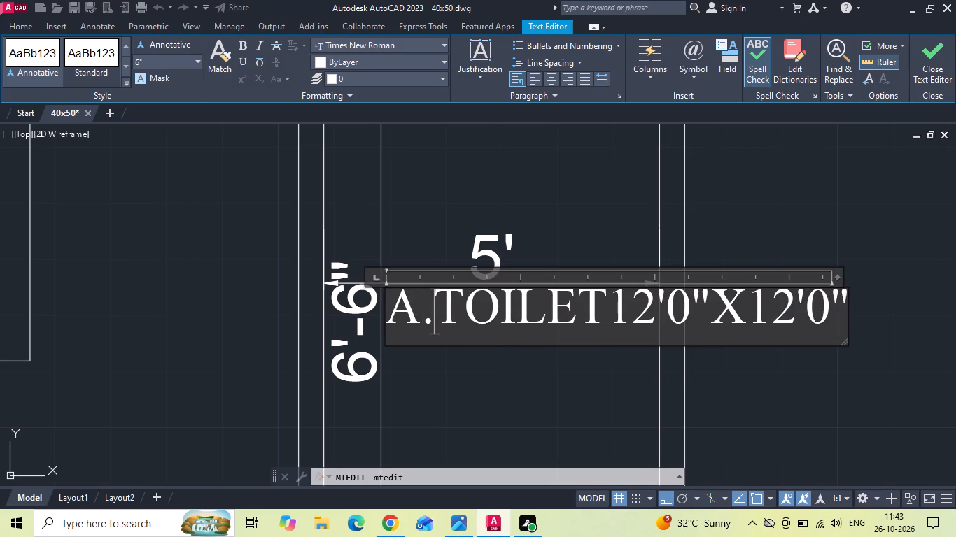
click(613, 318)
key(Return)
Change the size line of the A.TOILET label to 5'0"X6'6" and finish the text edit.
scroll(452, 311, down, 1)
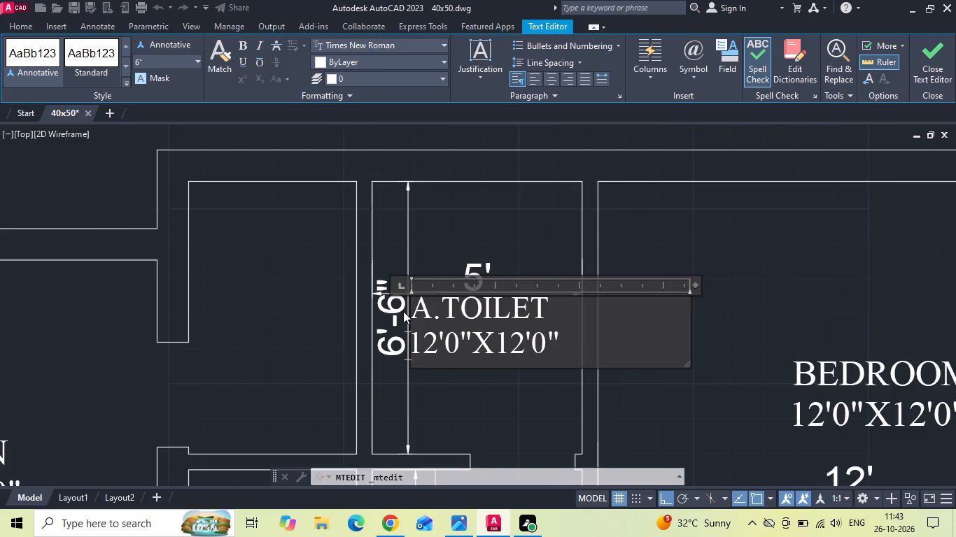
click(437, 348)
key(Return)
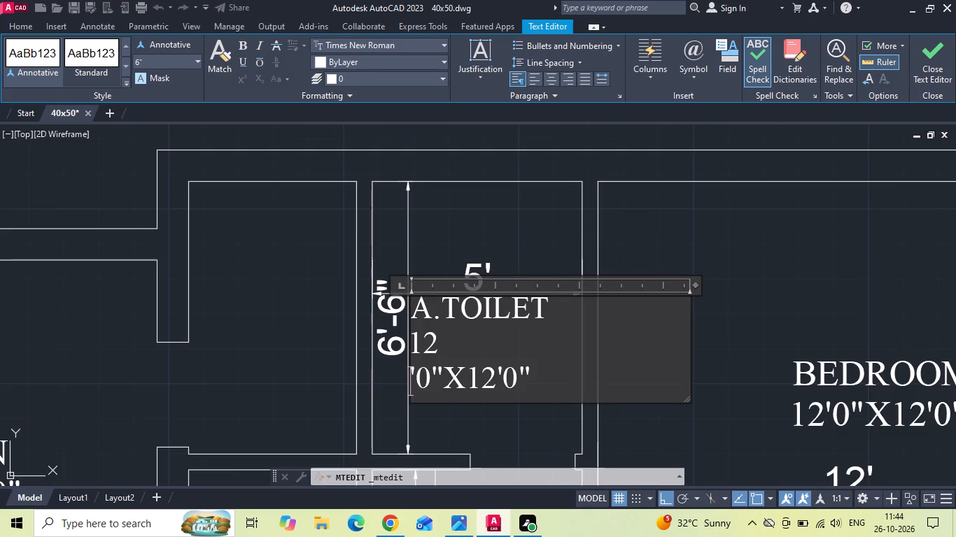
key(BackSpace)
key(BackSpace)
key(BackSpace)
key(5)
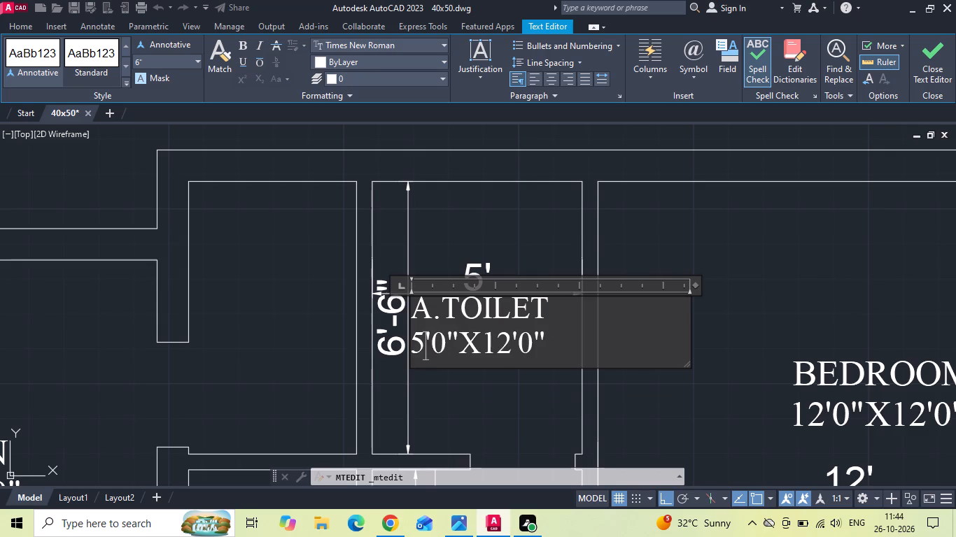
click(511, 341)
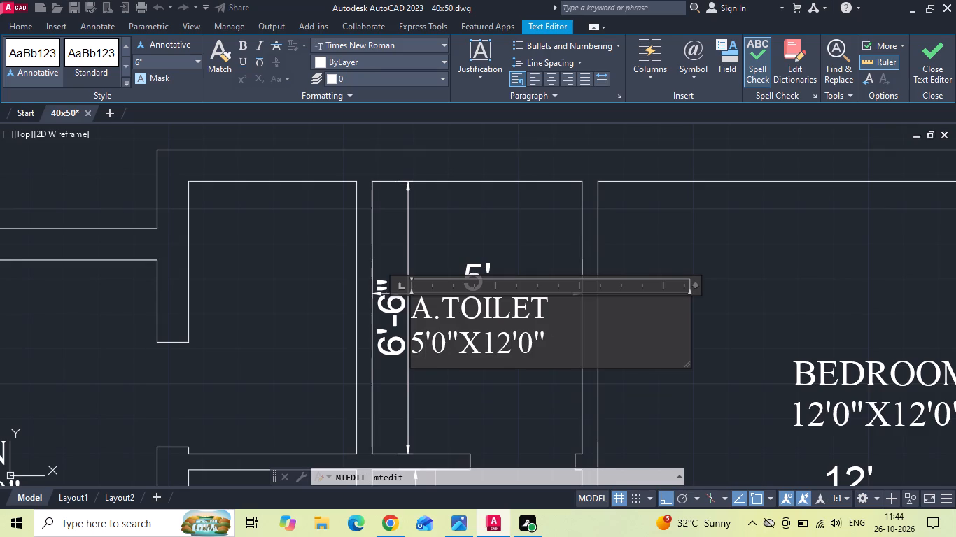
key(BackSpace)
key(BackSpace)
key(6)
click(516, 345)
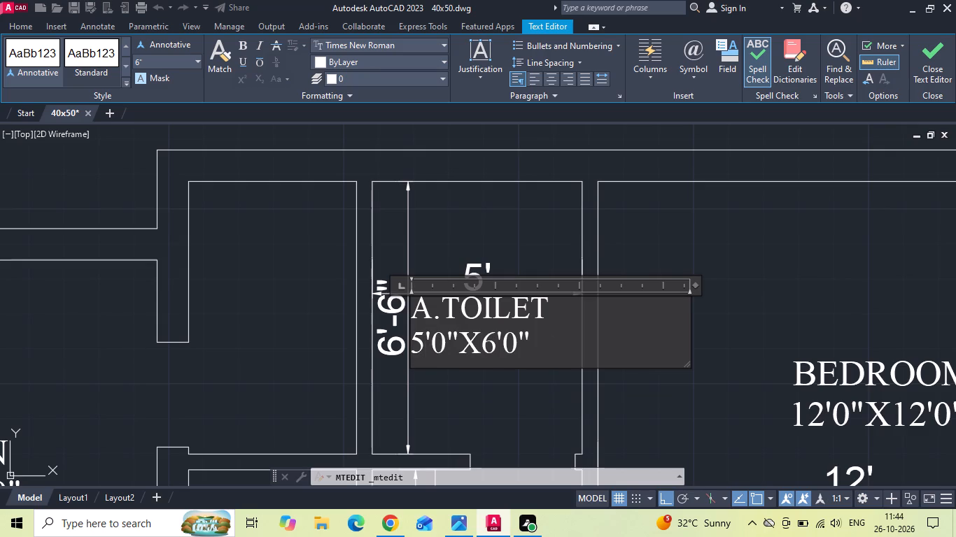
key(BackSpace)
key(6)
scroll(480, 363, down, 1)
middle_drag(464, 339, 428, 282)
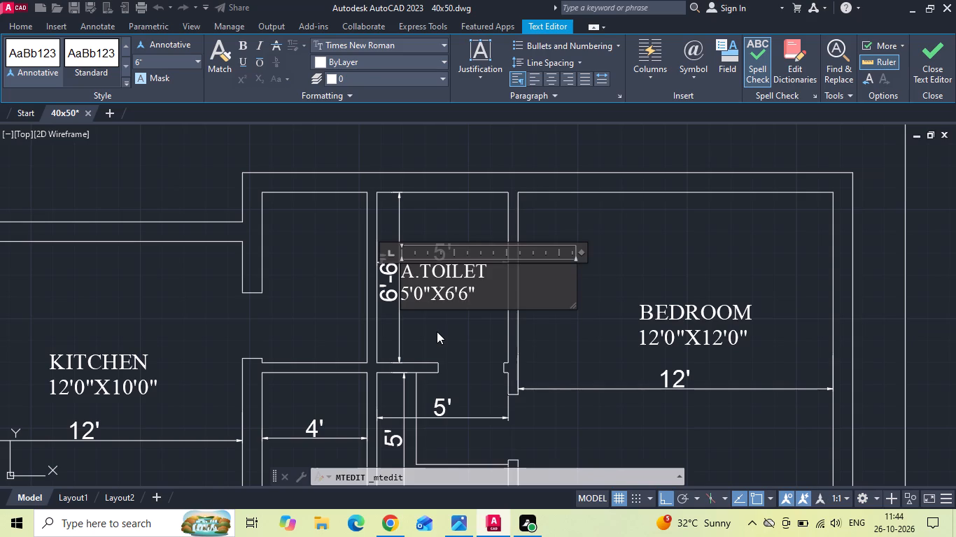
click(437, 331)
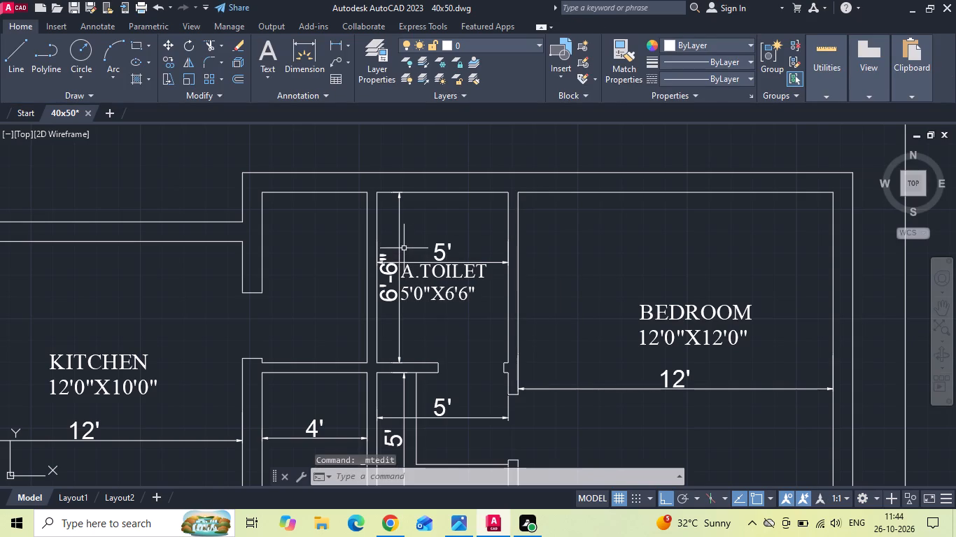
Delete the width and north-south length dimensions inside the A.TOILET room.
click(398, 235)
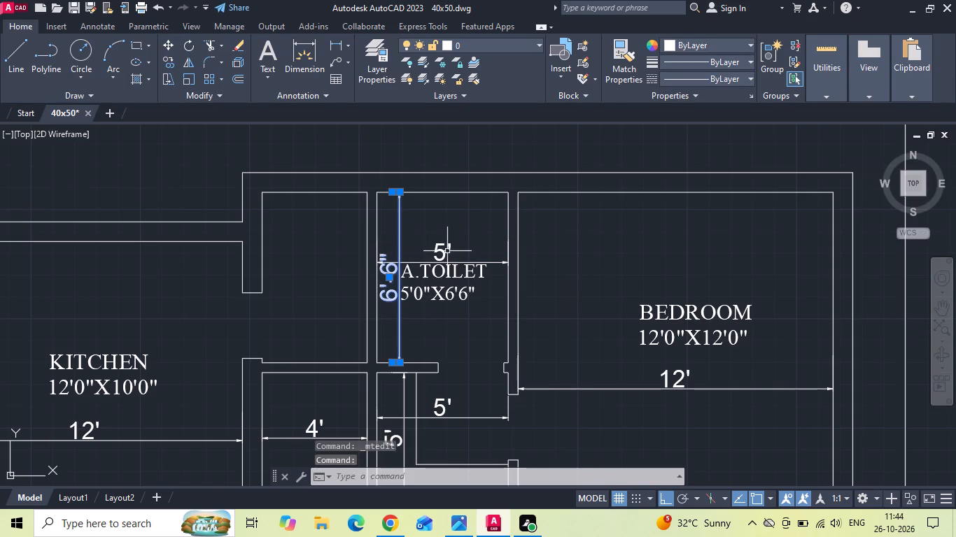
click(447, 251)
key(Delete)
Copy the A.TOILET label about 5'-11" straight south into the small room below it.
middle_drag(443, 299, 437, 220)
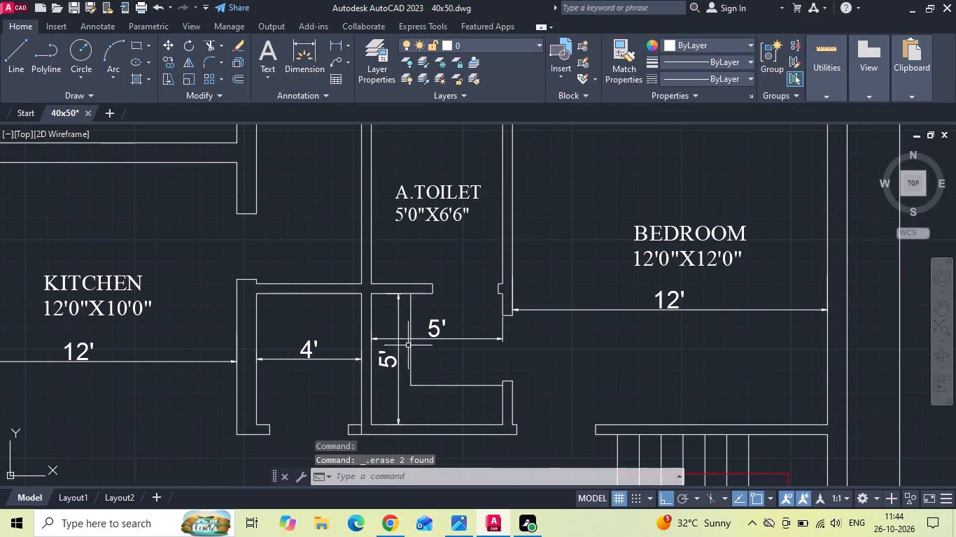
click(419, 217)
right_click(419, 217)
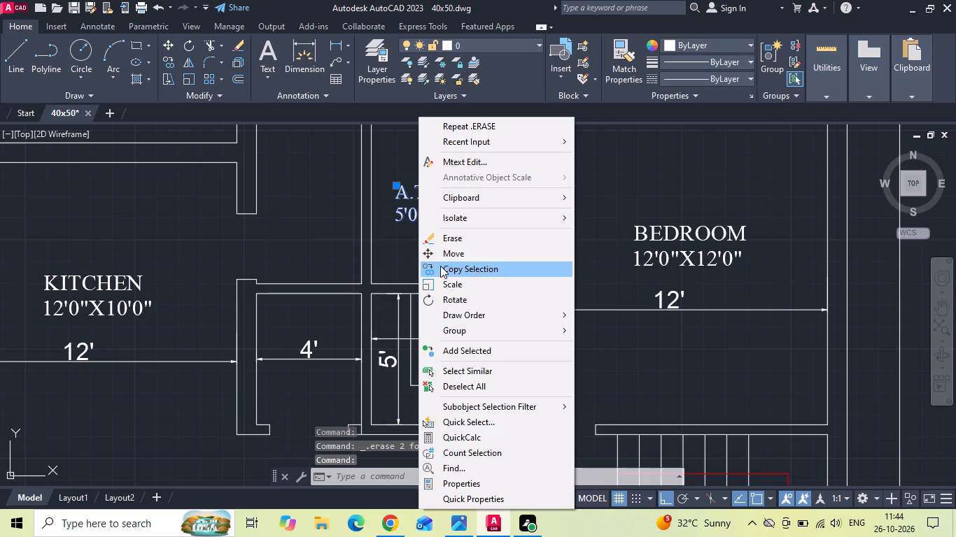
click(440, 266)
drag(436, 213, 433, 226)
scroll(430, 354, up, 2)
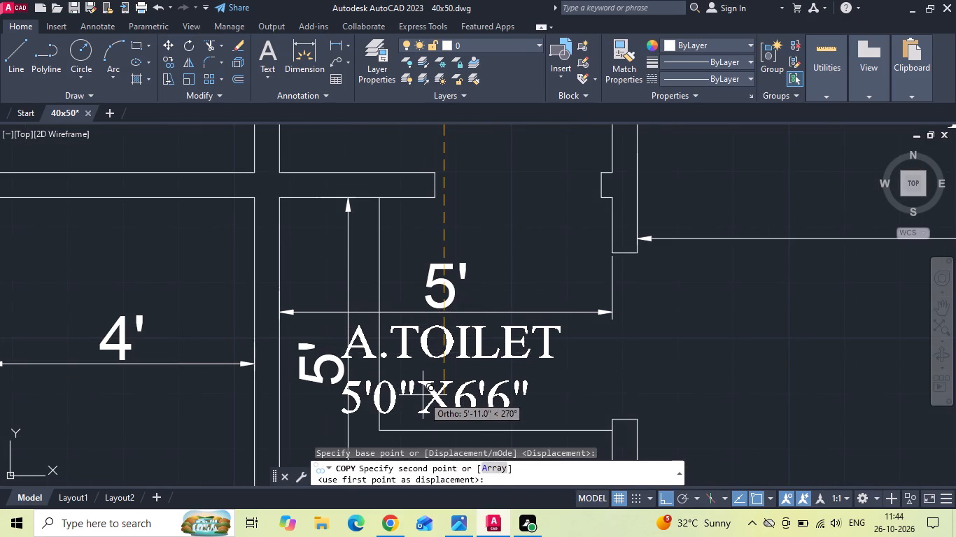
click(423, 396)
key(Escape)
Change the size line of the copied label in the small room to 5'0"X5'0".
scroll(440, 298, down, 1)
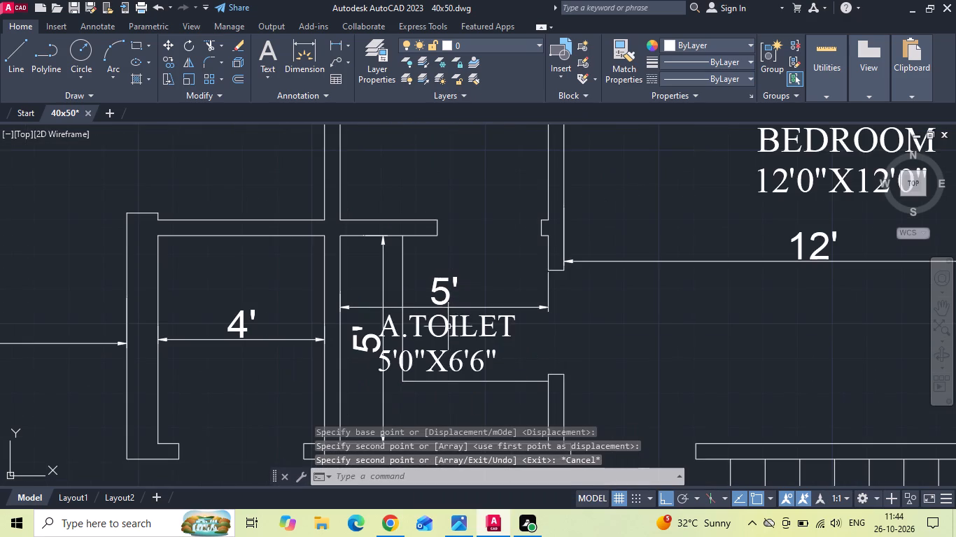
double_click(459, 366)
key(BackSpace)
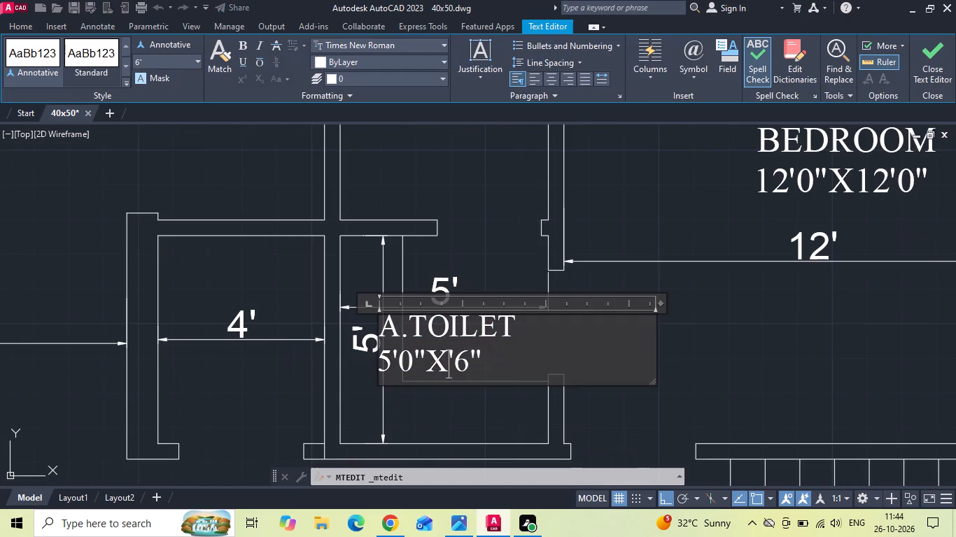
key(BackSpace)
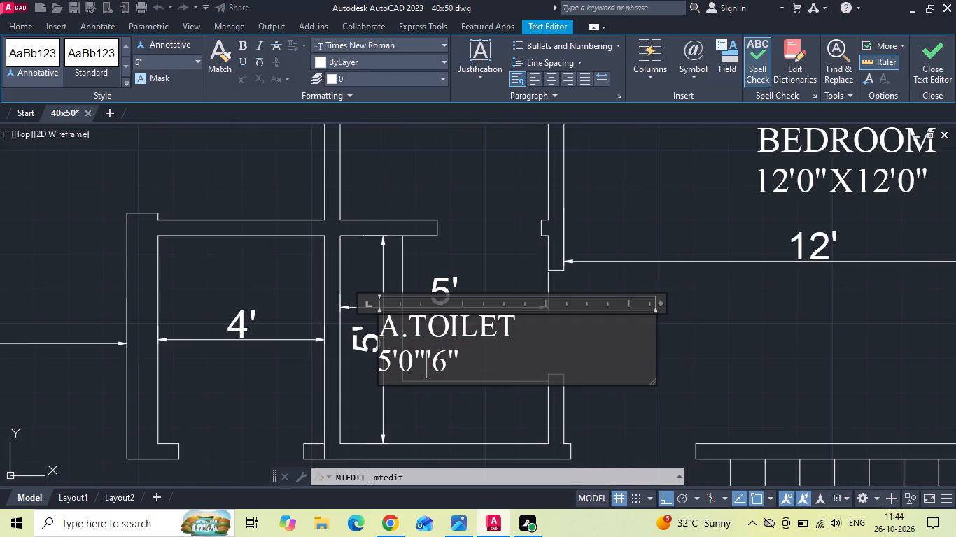
key(ctrl+z)
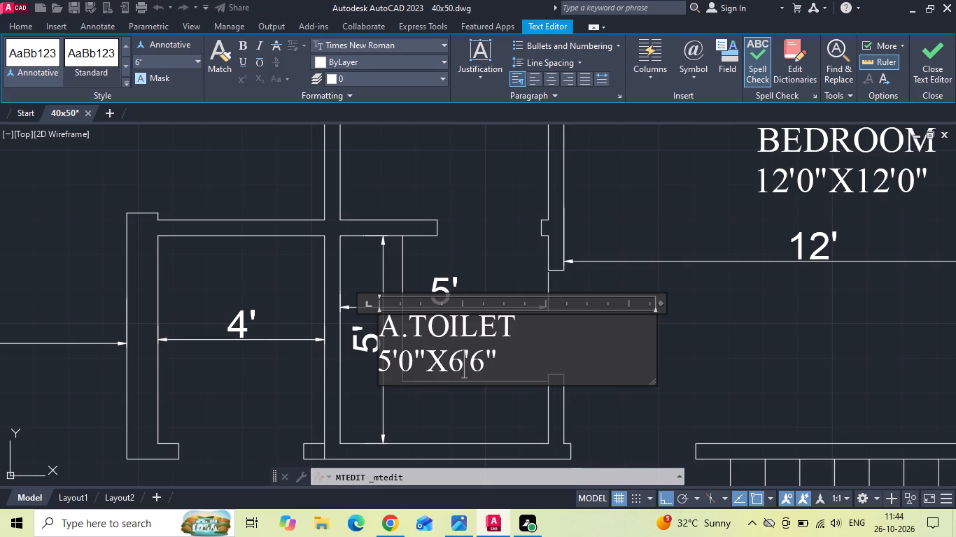
key(BackSpace)
key(5)
click(481, 373)
key(BackSpace)
key(0)
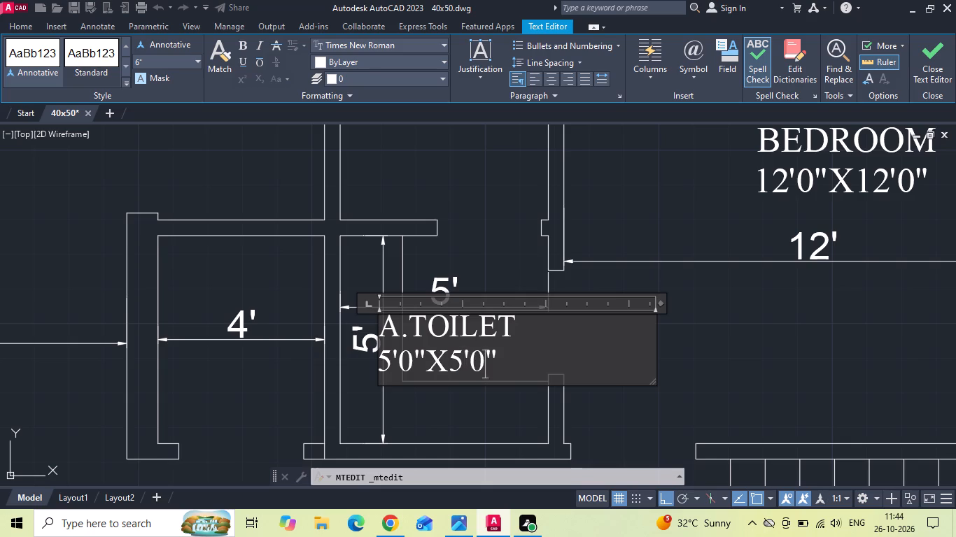
Replace the copied label's A.TOILET name with DRESSING on one line, keeping the size on the line below.
drag(520, 338, 364, 336)
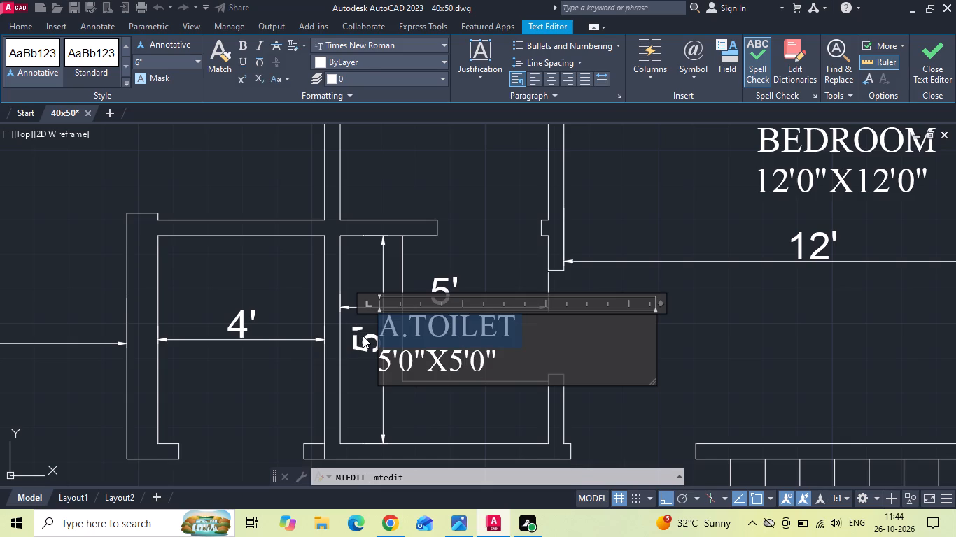
key(BackSpace)
text(DRESS)
key(Return)
scroll(471, 291, down, 2)
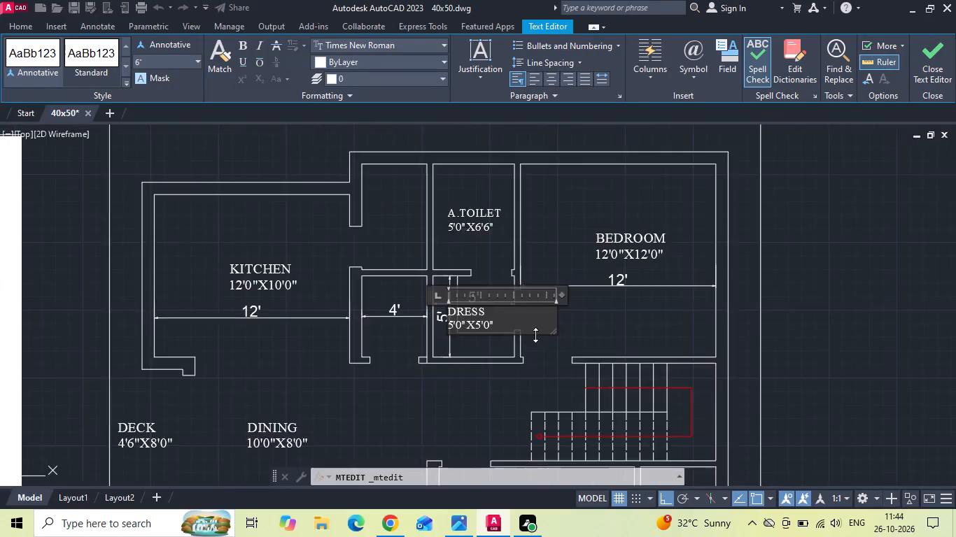
scroll(540, 358, down, 1)
scroll(534, 357, up, 1)
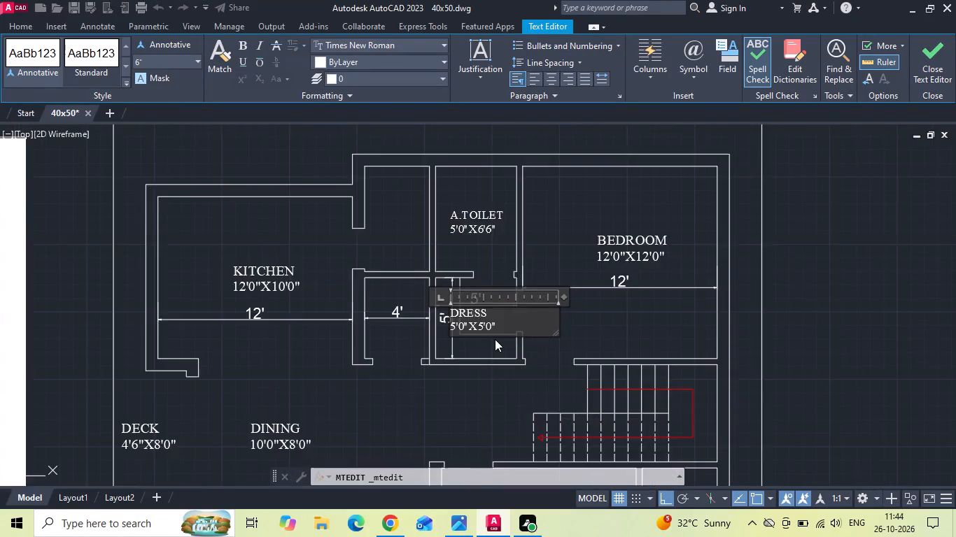
scroll(495, 339, up, 1)
key(i)
text(NG)
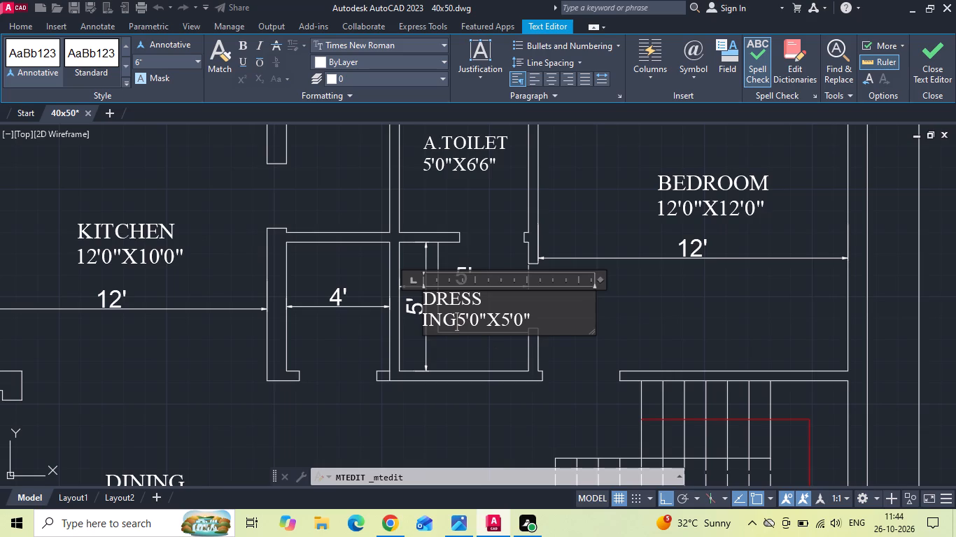
drag(593, 304, 632, 298)
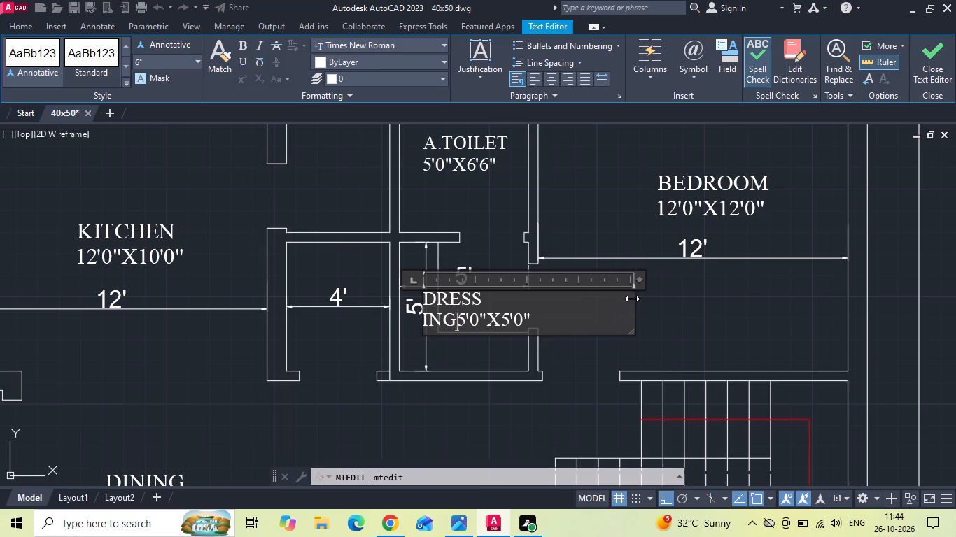
key(Return)
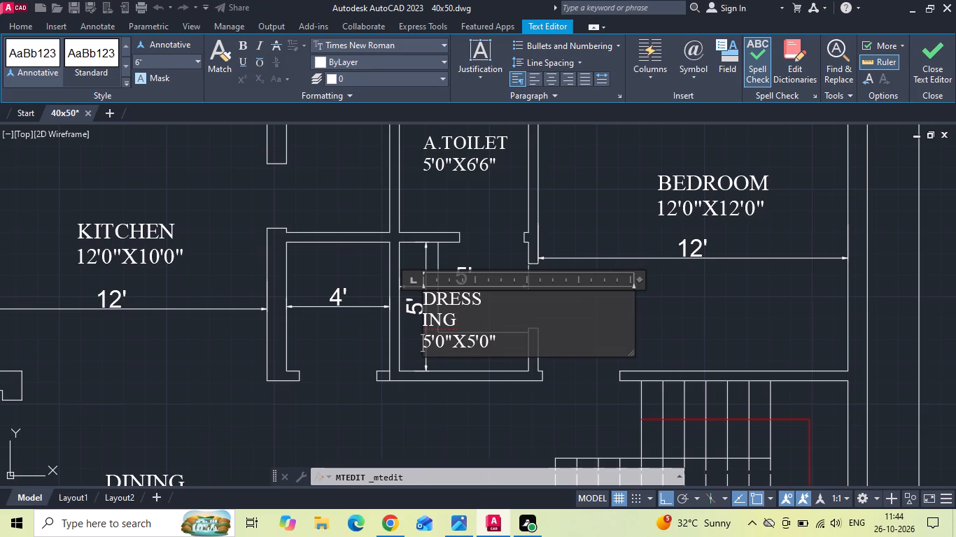
drag(632, 304, 684, 303)
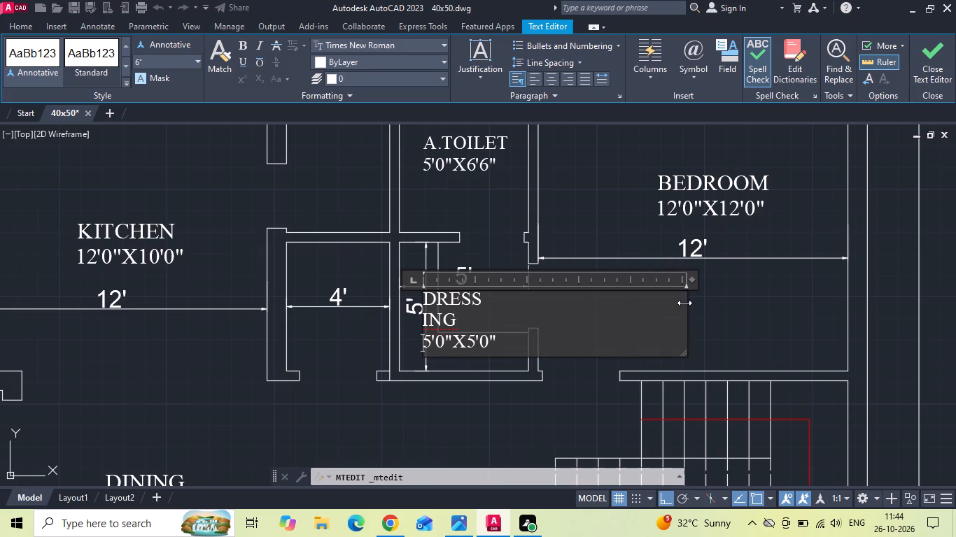
click(425, 317)
key(BackSpace)
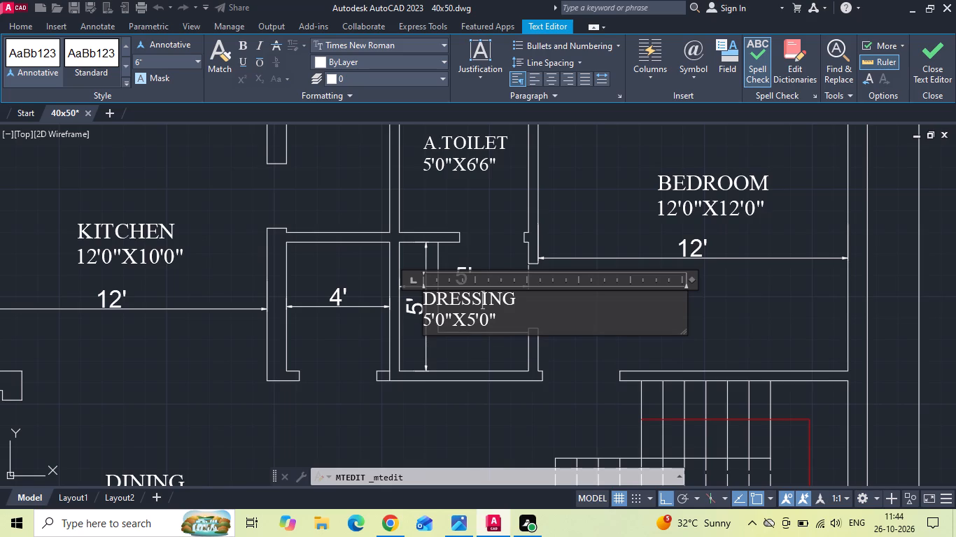
Narrow the DRESSING label's text box closer to the width of its text.
drag(687, 301, 612, 313)
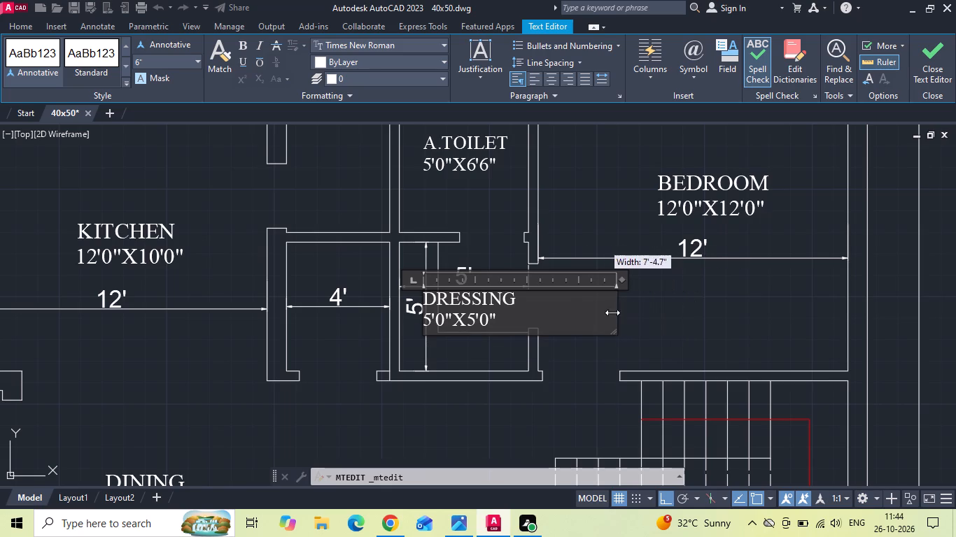
drag(612, 313, 561, 323)
click(533, 331)
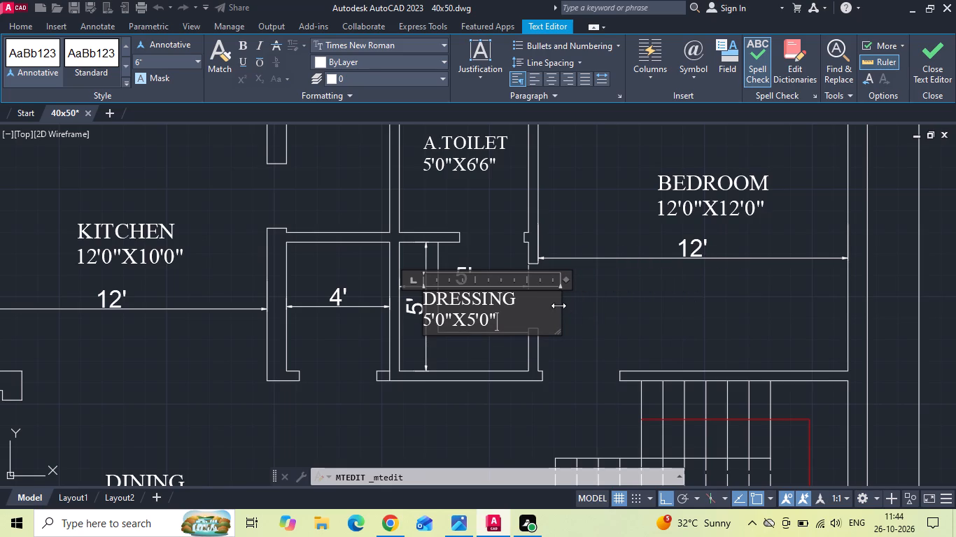
Narrow the DRESSING label's text box further and finish editing the label.
drag(558, 306, 535, 310)
click(528, 310)
click(610, 316)
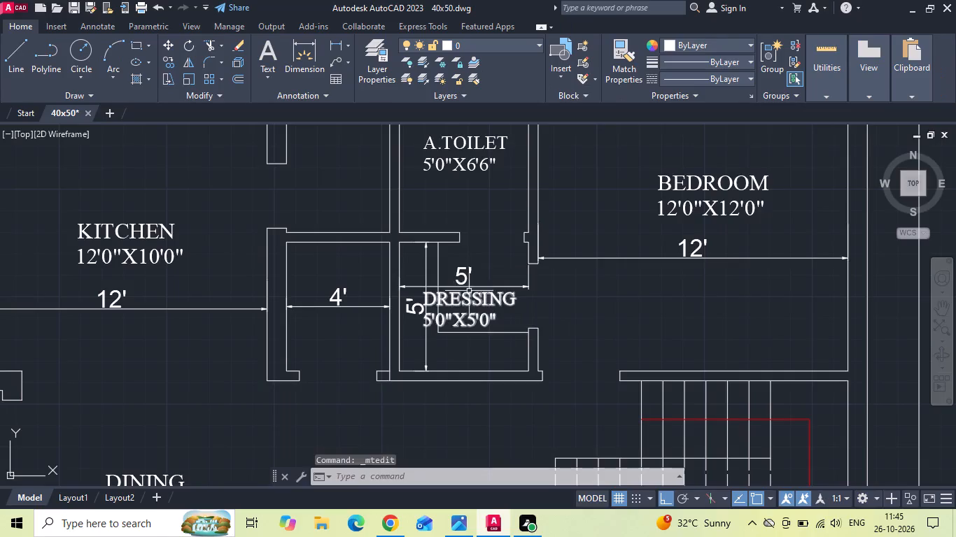
Delete the horizontal and vertical 5' dimensions in the dressing room below A.TOILET.
click(462, 272)
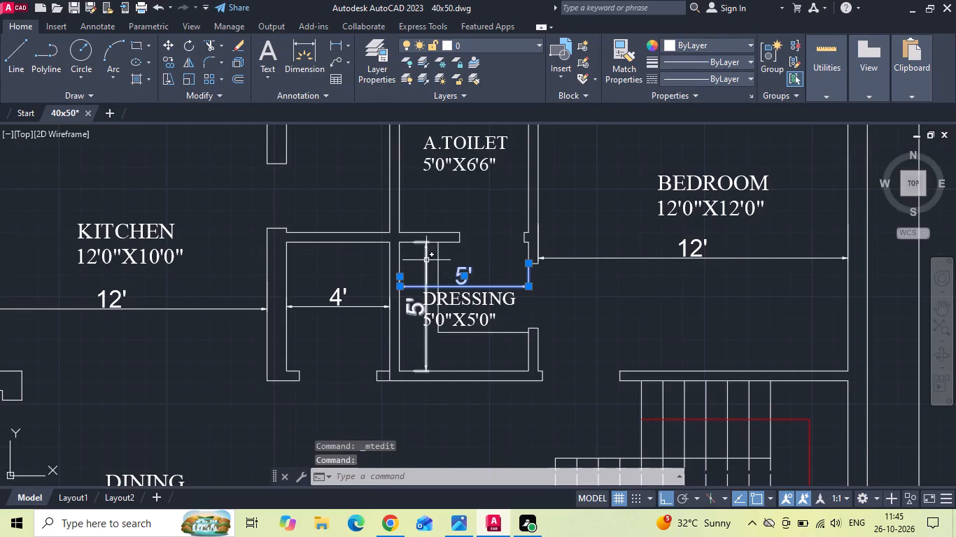
click(426, 260)
key(Delete)
click(479, 291)
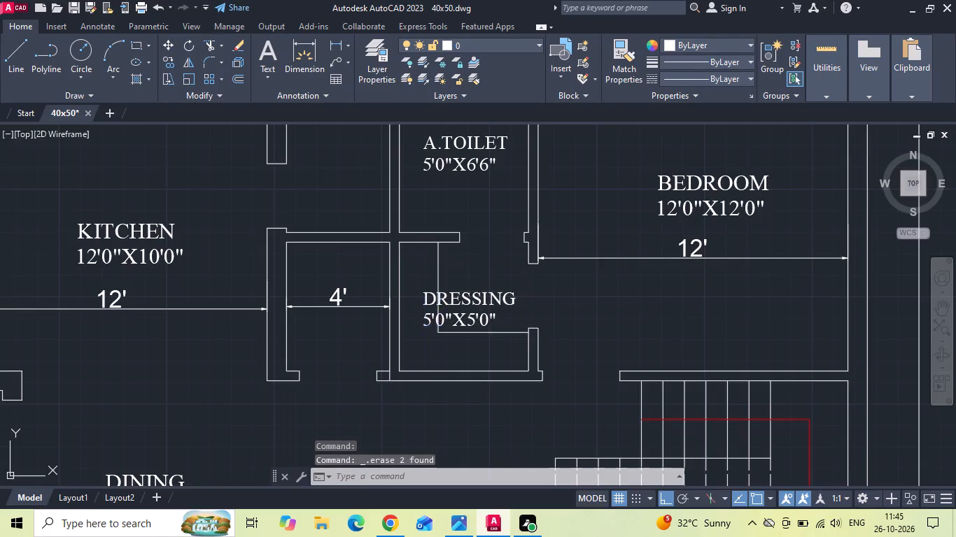
key(Escape)
Change the DRESS label in the southeast room to DRESSING and remove the extra spaces before the name.
scroll(427, 238, down, 2)
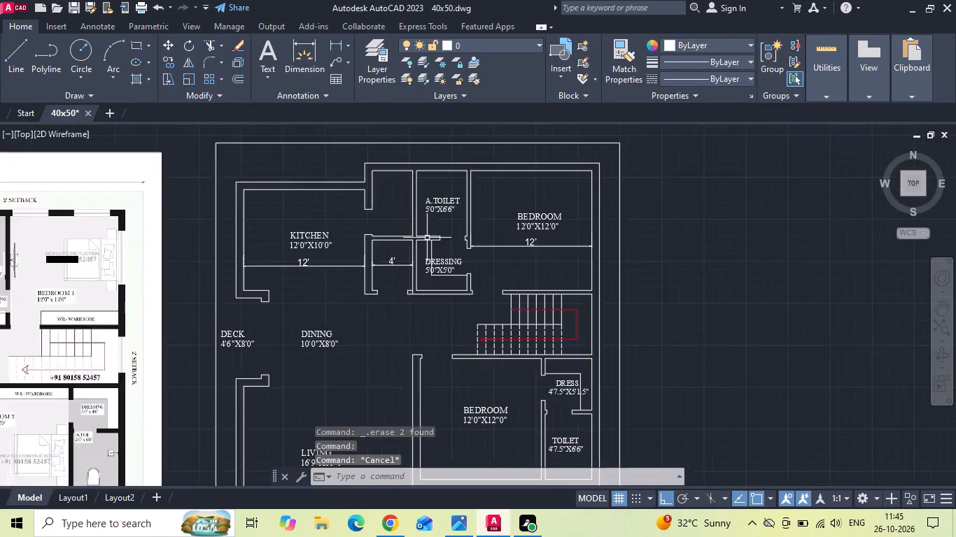
scroll(427, 238, down, 1)
scroll(501, 336, up, 2)
scroll(569, 362, up, 1)
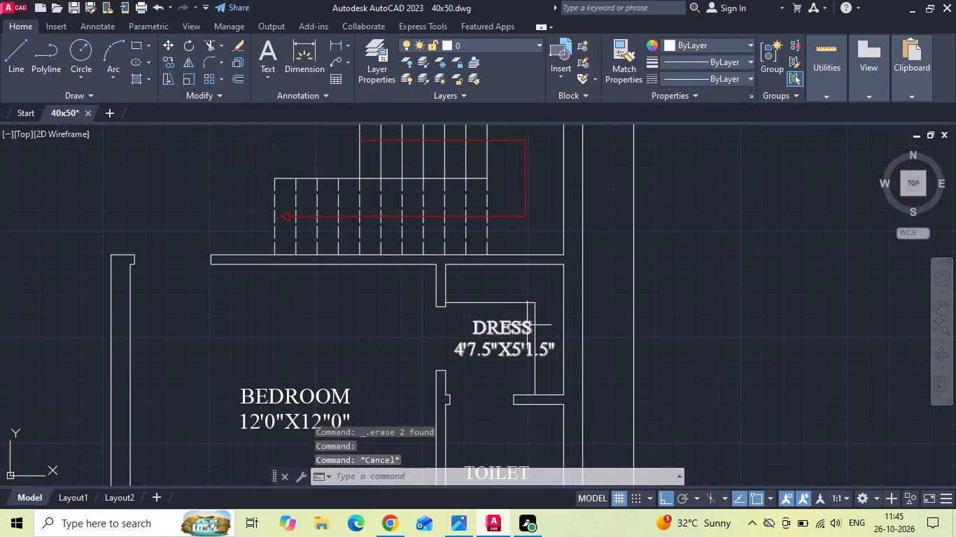
double_click(527, 325)
text(ING)
click(470, 334)
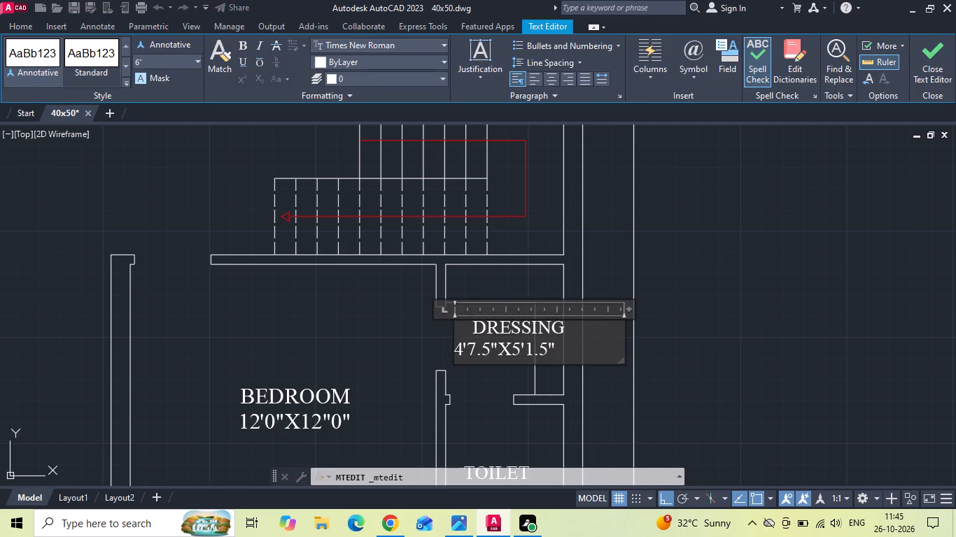
key(BackSpace)
key(BackSpace)
key(BackSpace)
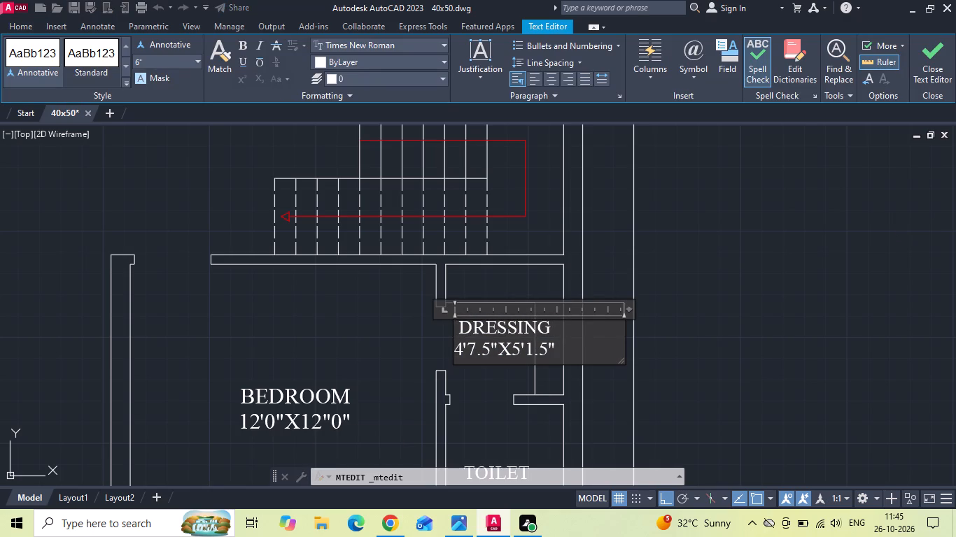
key(BackSpace)
click(607, 242)
Move the TOILET label slightly east within the southeast toilet.
scroll(602, 264, down, 1)
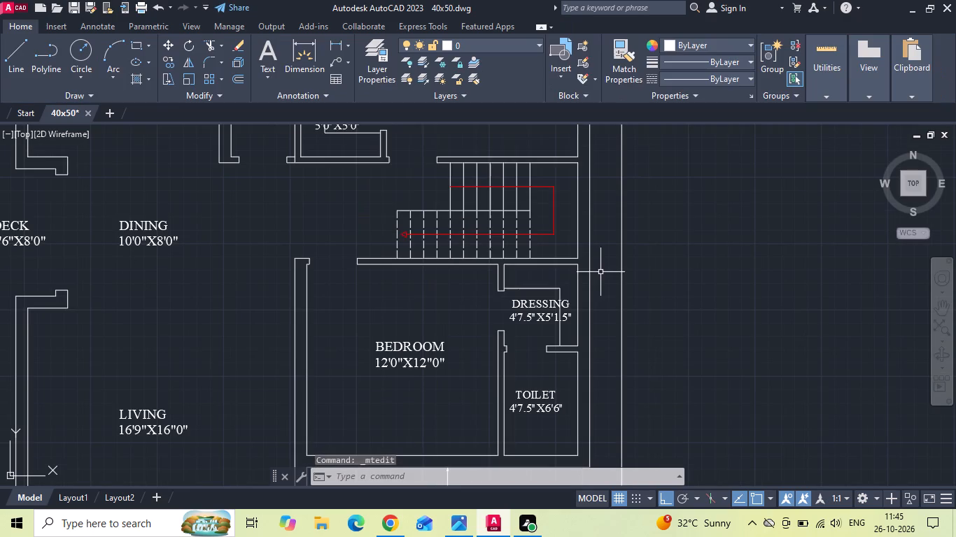
click(543, 390)
right_click(542, 390)
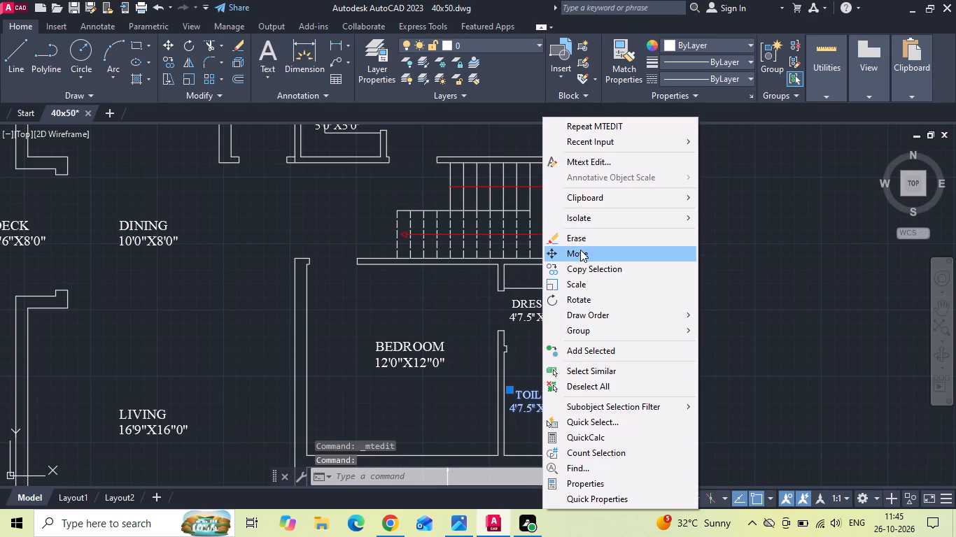
click(580, 250)
click(659, 308)
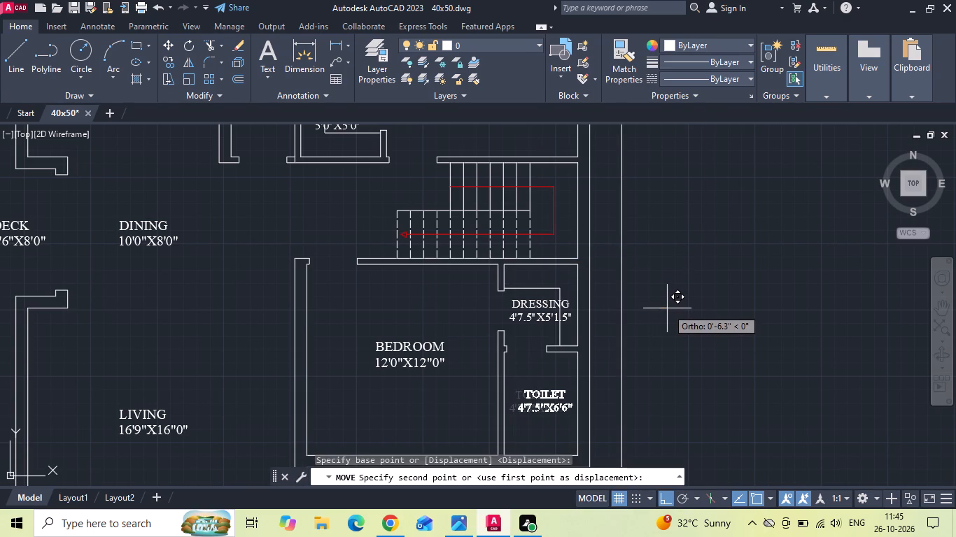
click(662, 306)
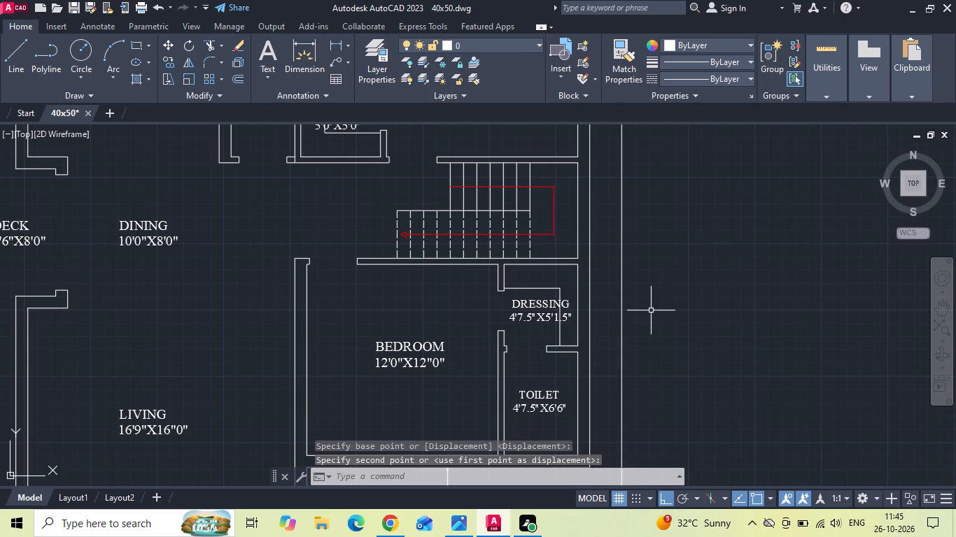
Copy the A.TOILET label about 4'-8" straight west into the adjoining small room beside the kitchen.
scroll(649, 313, down, 2)
scroll(495, 227, up, 2)
click(541, 159)
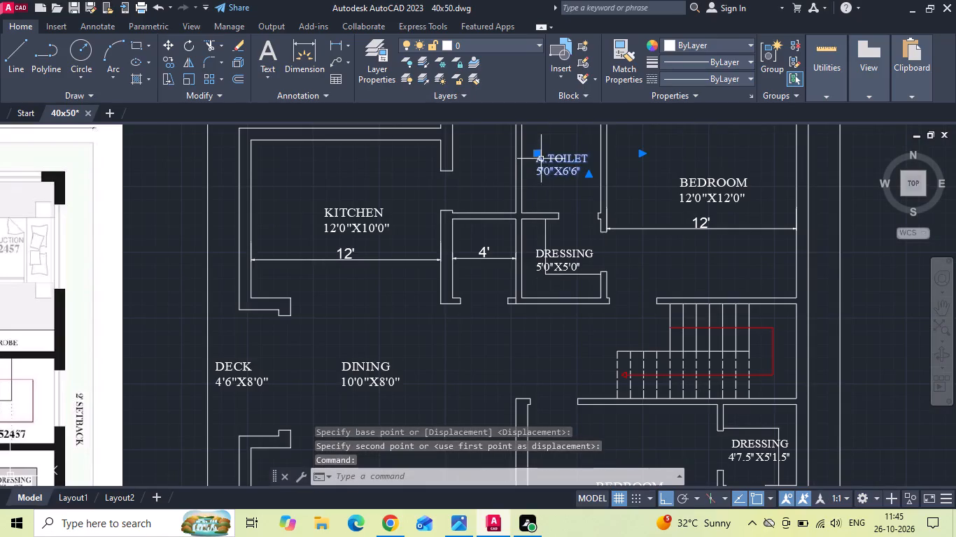
right_click(541, 159)
click(578, 269)
scroll(545, 339, down, 1)
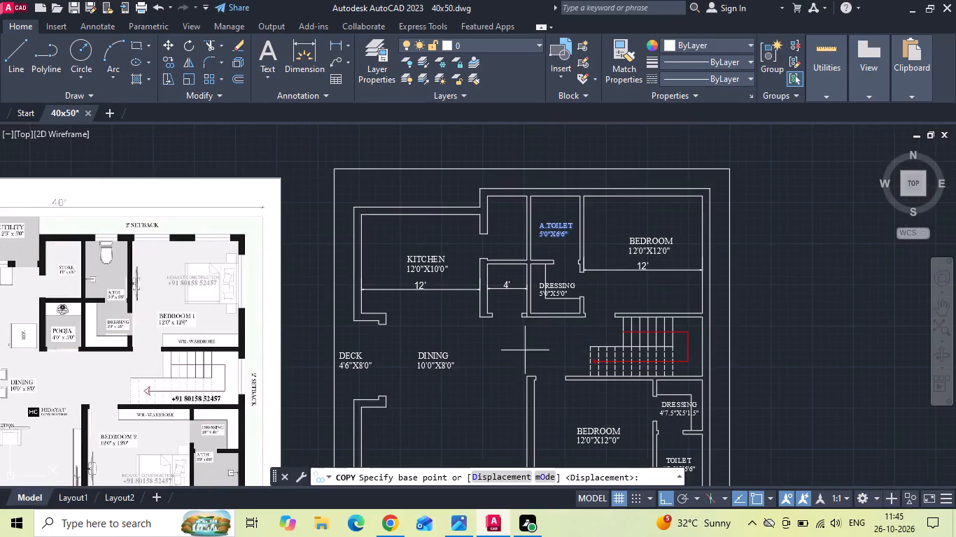
scroll(543, 200, up, 2)
drag(588, 241, 567, 248)
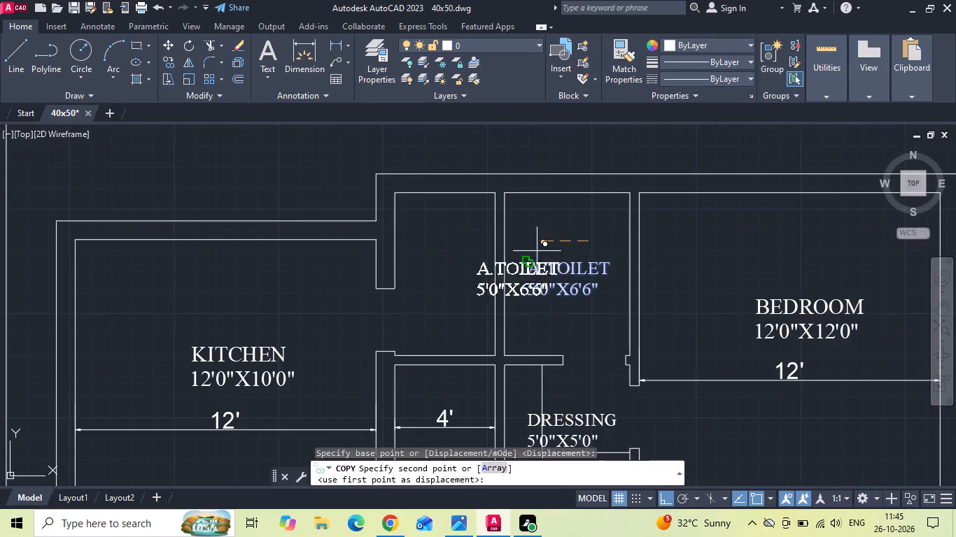
scroll(470, 250, up, 2)
click(469, 250)
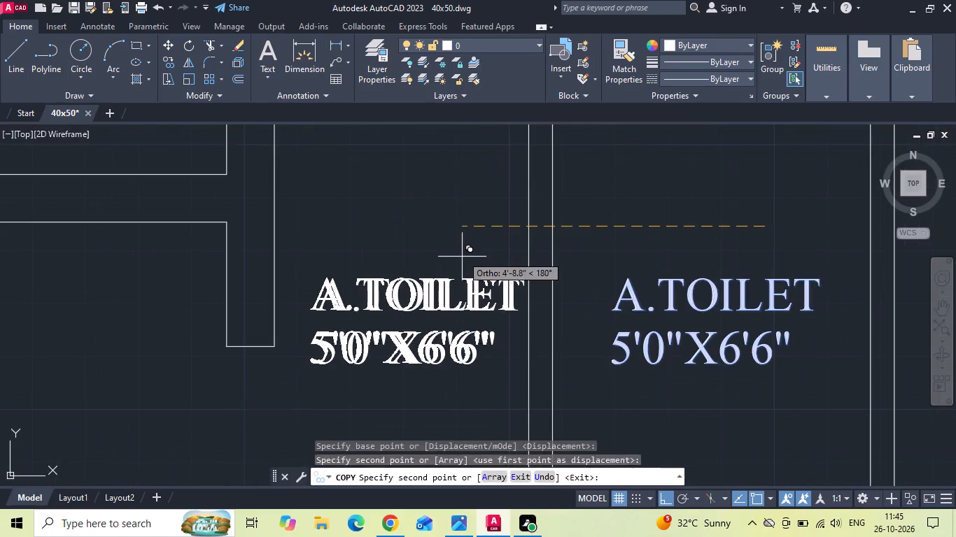
key(Escape)
Replace the A.TOILET name in the copied label beside the kitchen with STORE.
double_click(512, 303)
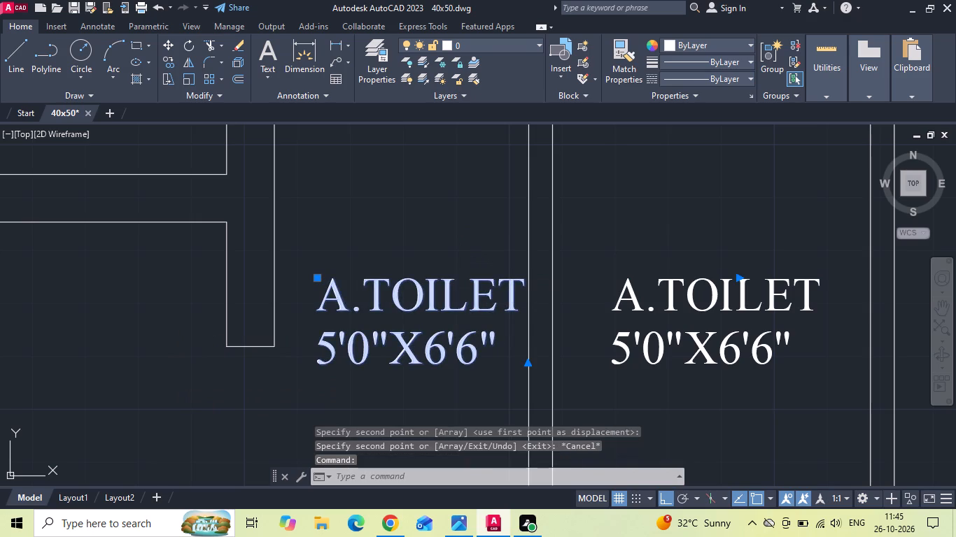
click(514, 306)
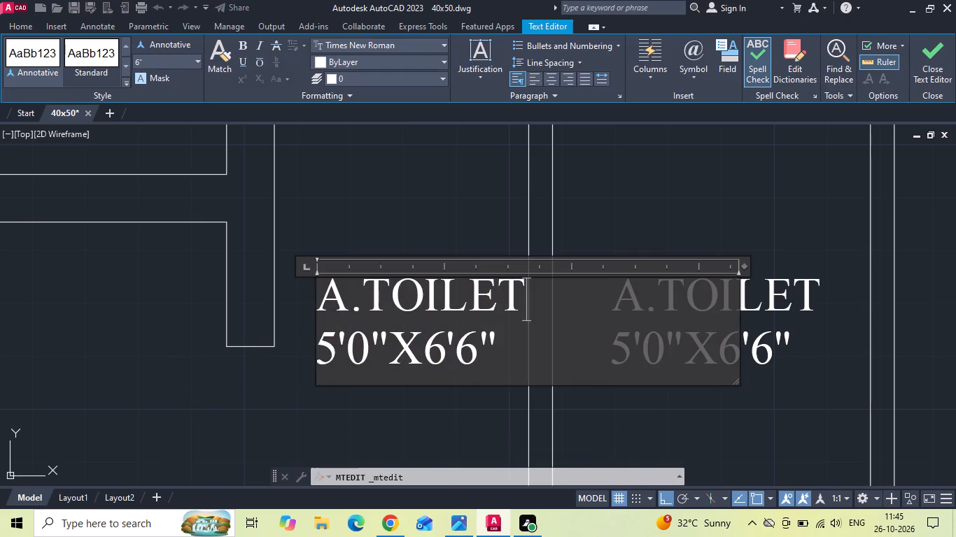
key(BackSpace)
key(BackSpace)
key(BackSpace)
key(BackSpace)
key(BackSpace)
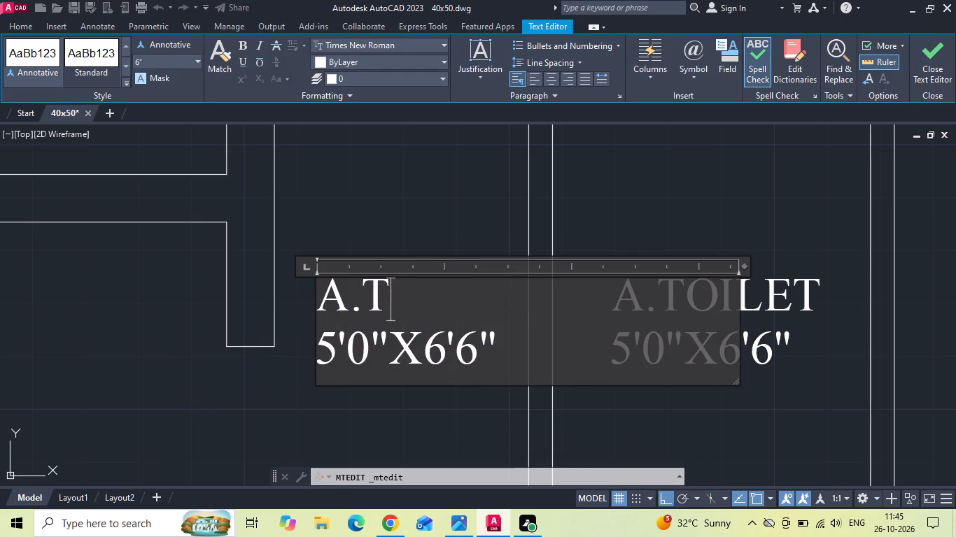
key(BackSpace)
key(BackSpace)
key(BackSpace)
text(STORE)
Change the STORE label's size line to 4'0"X6'6".
scroll(512, 305, down, 1)
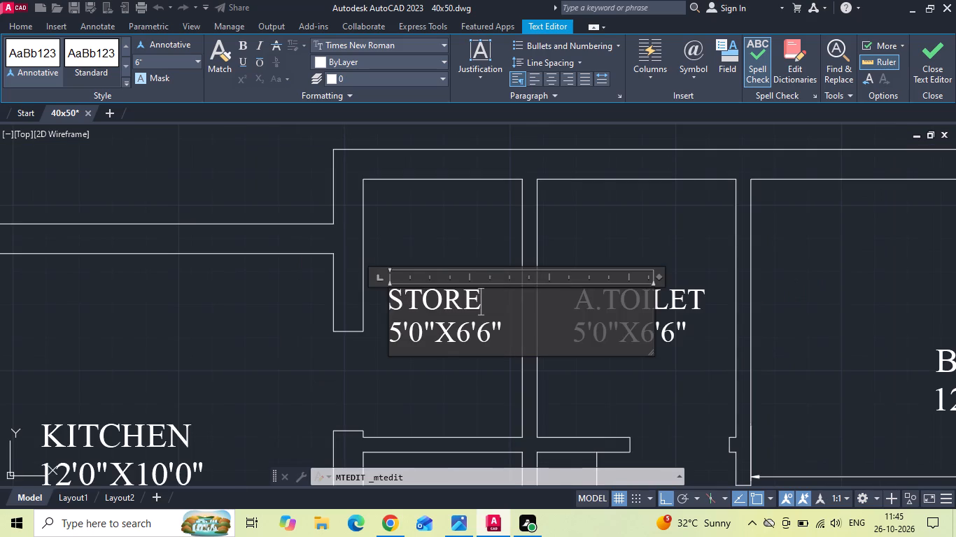
click(398, 347)
key(BackSpace)
key(4)
click(428, 239)
Copy the STORE label straight south into the 4' wide room below it.
scroll(428, 239, down, 2)
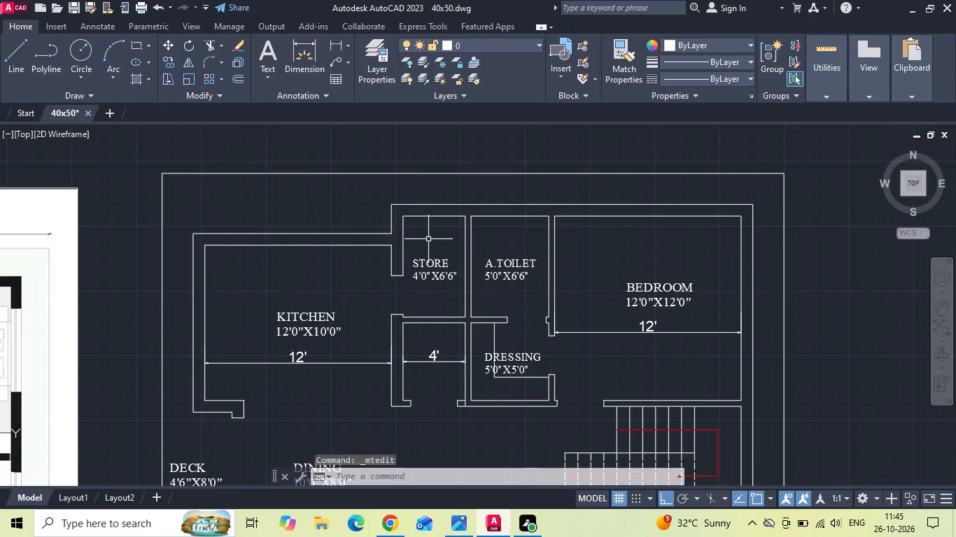
click(428, 257)
right_click(428, 257)
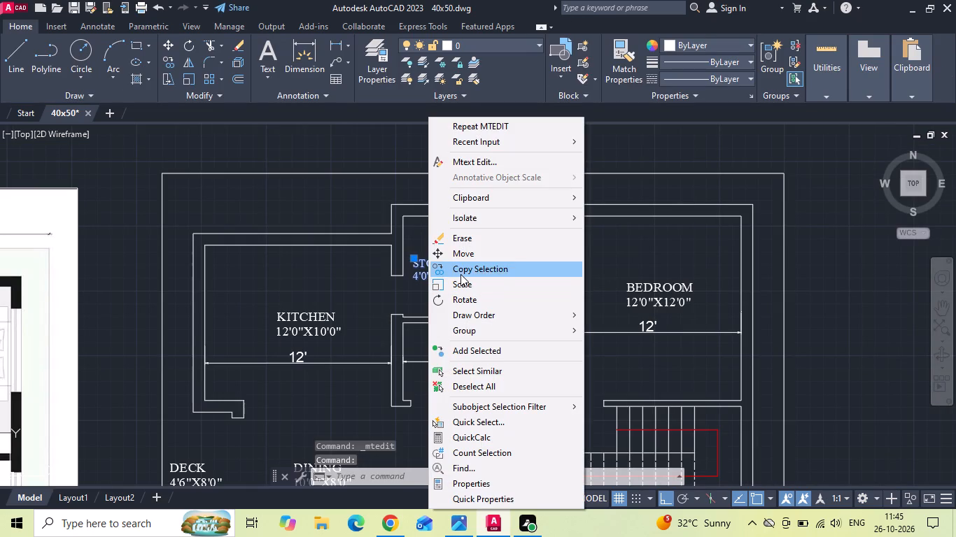
click(461, 274)
click(446, 262)
scroll(433, 345, up, 2)
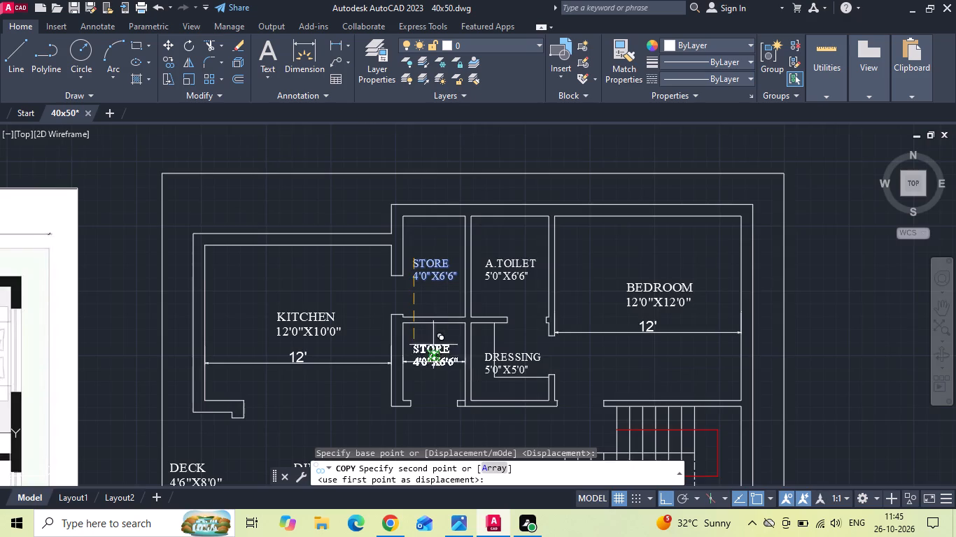
scroll(426, 358, up, 2)
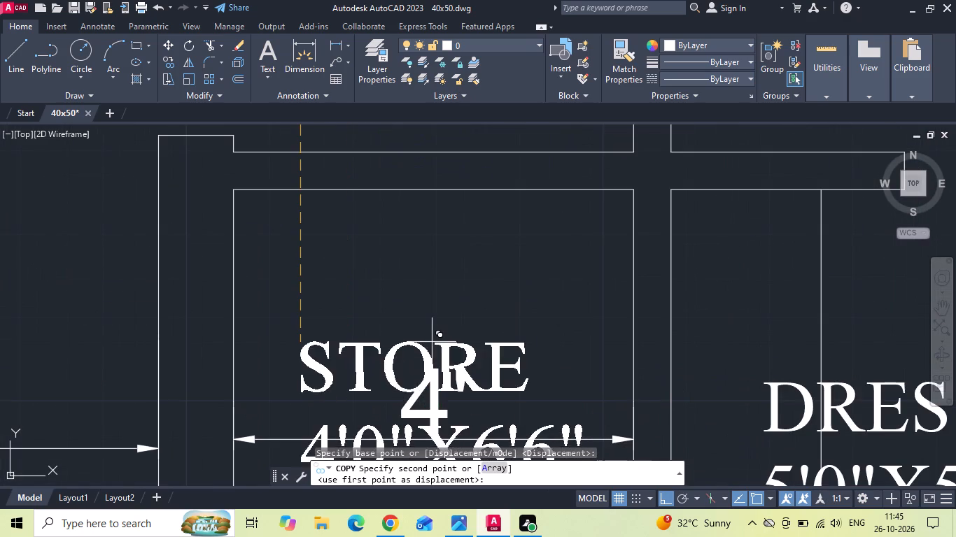
scroll(433, 337, up, 1)
click(433, 337)
key(Escape)
Replace the STORE name in the copied label of the lower room with POOJA.
scroll(523, 332, down, 2)
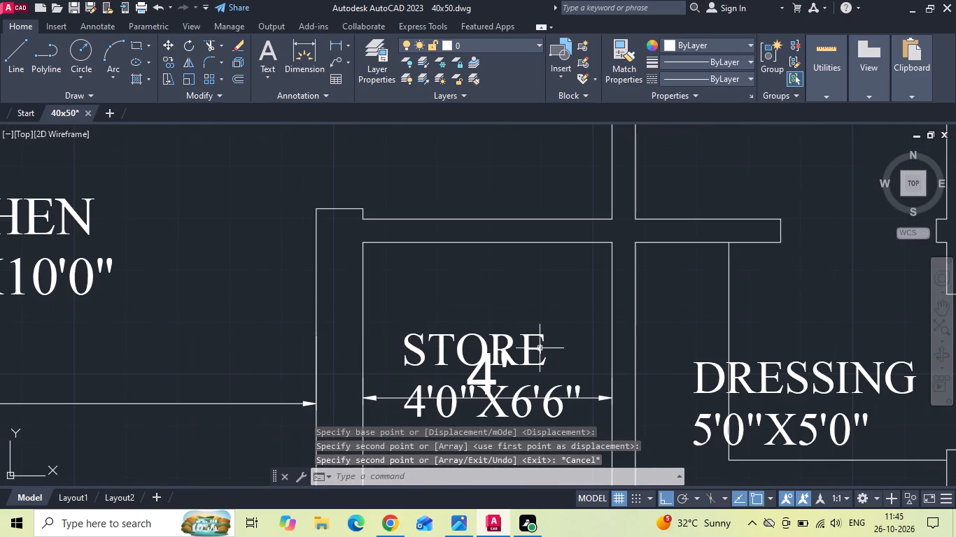
double_click(540, 348)
drag(542, 351, 345, 352)
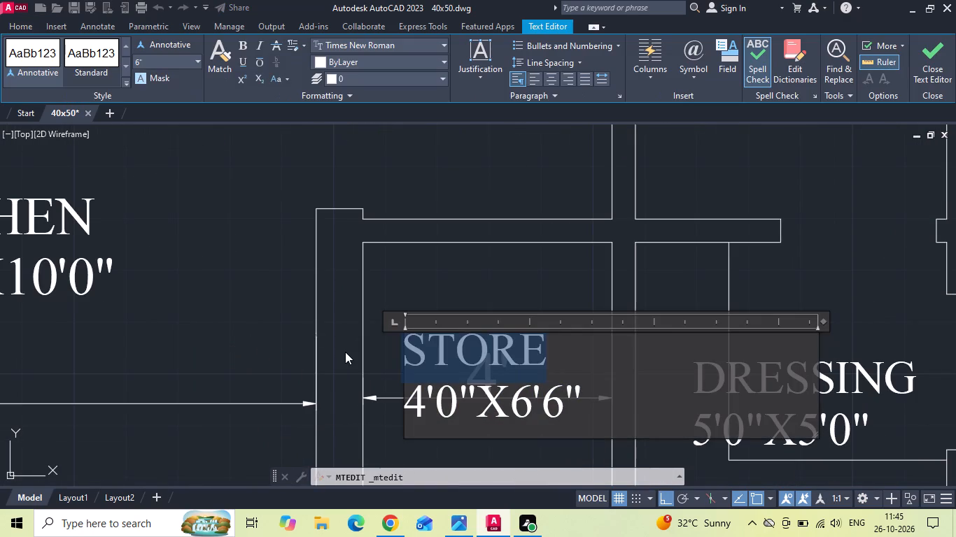
key(BackSpace)
text(PUJA)
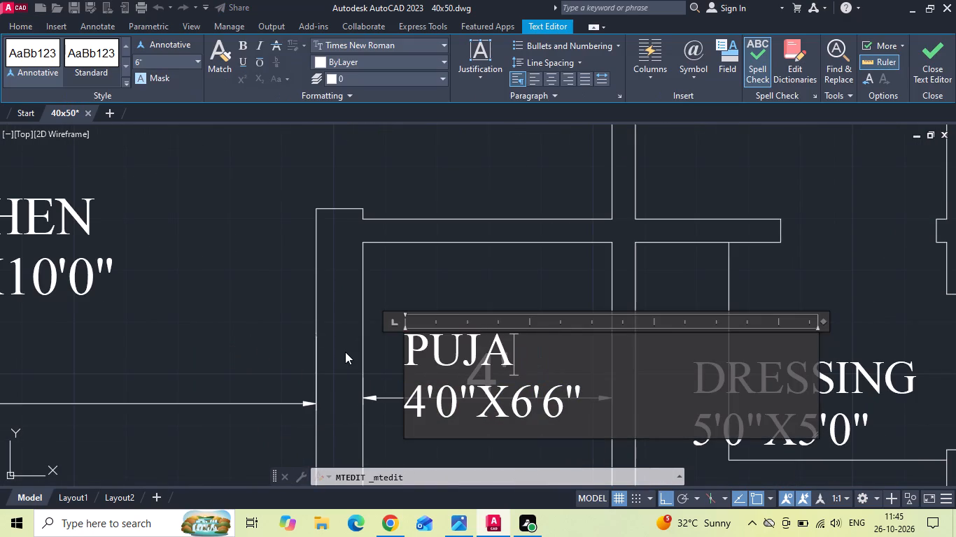
click(454, 360)
key(BackSpace)
text(OO)
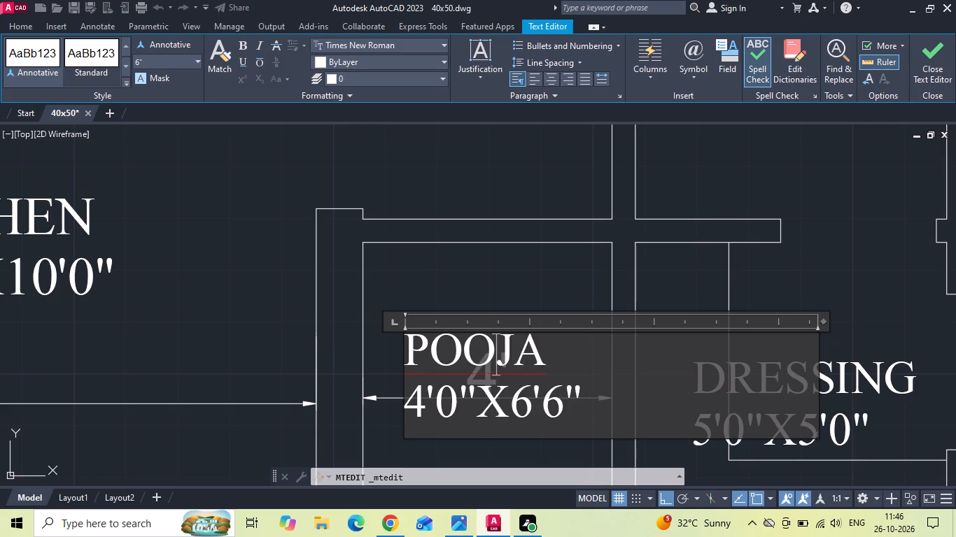
Change the POOJA label's size line to 4'0"X5'0".
scroll(482, 364, down, 2)
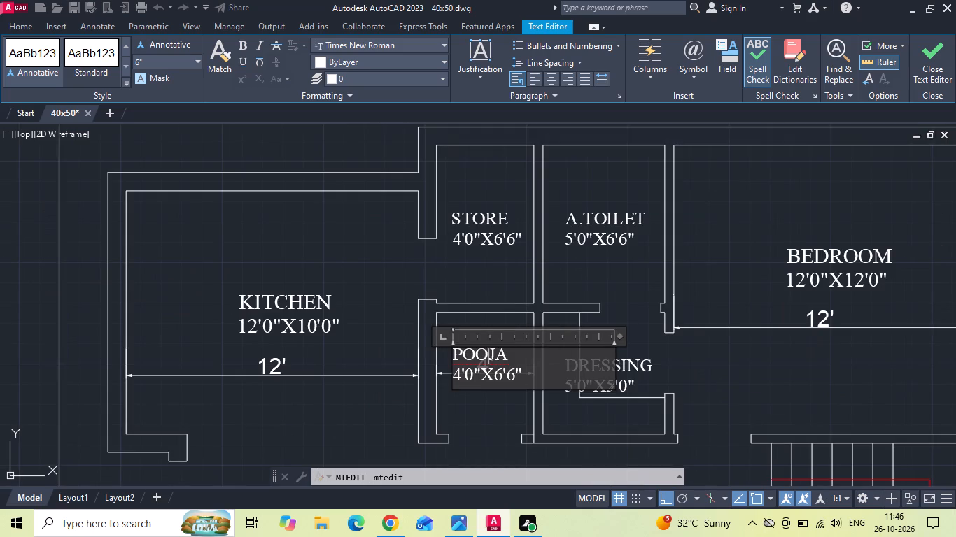
click(500, 382)
key(BackSpace)
key(5)
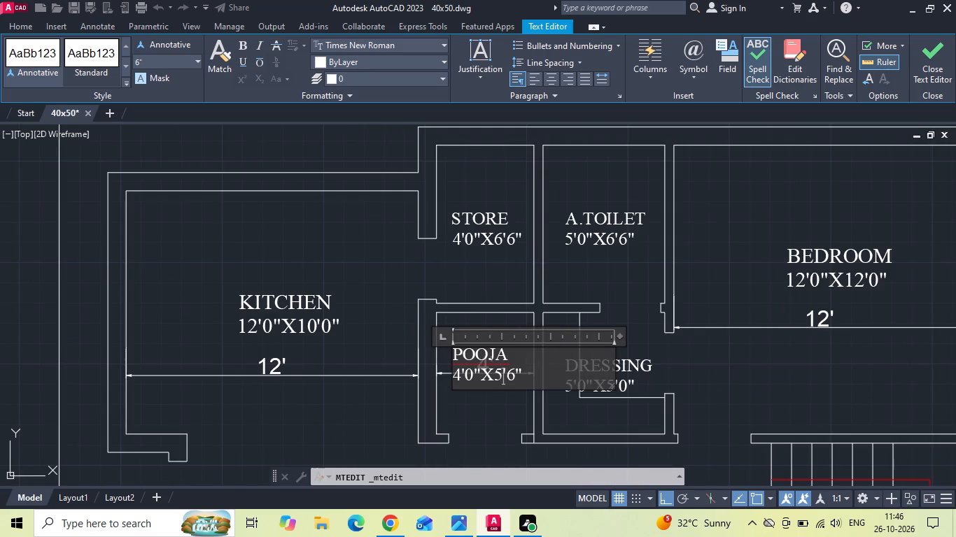
click(516, 380)
key(BackSpace)
key(0)
scroll(530, 299, down, 3)
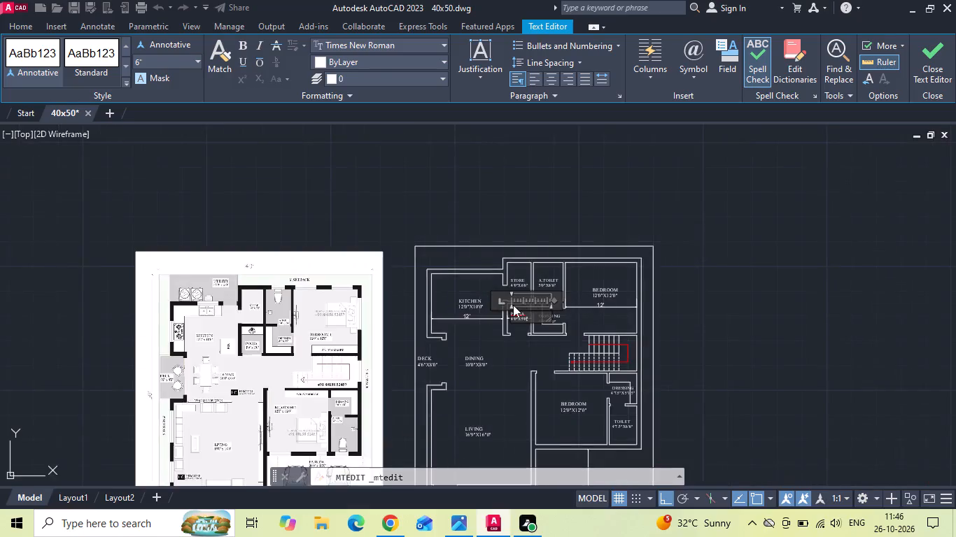
scroll(489, 312, up, 1)
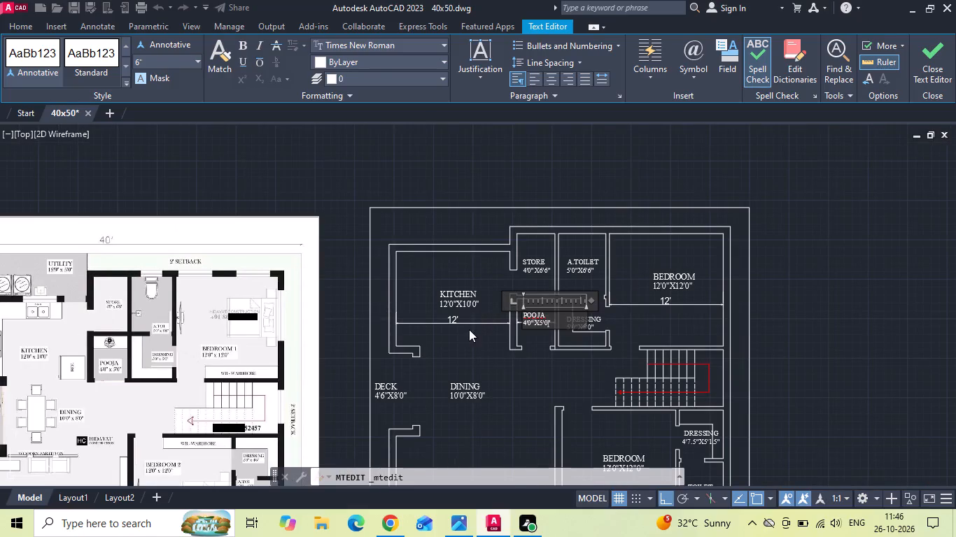
middle_drag(468, 330, 432, 296)
key(0)
scroll(441, 312, up, 2)
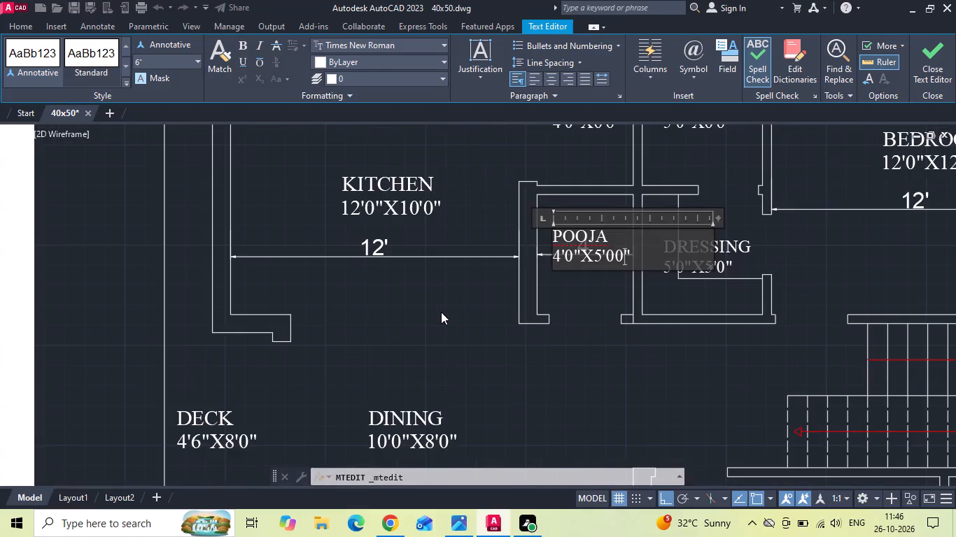
key(BackSpace)
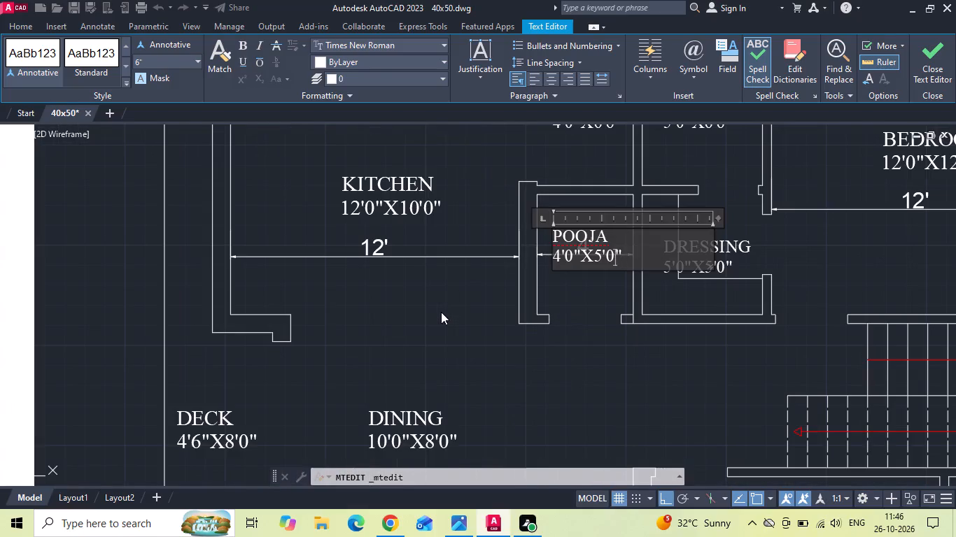
Finish editing the POOJA room label.
click(505, 384)
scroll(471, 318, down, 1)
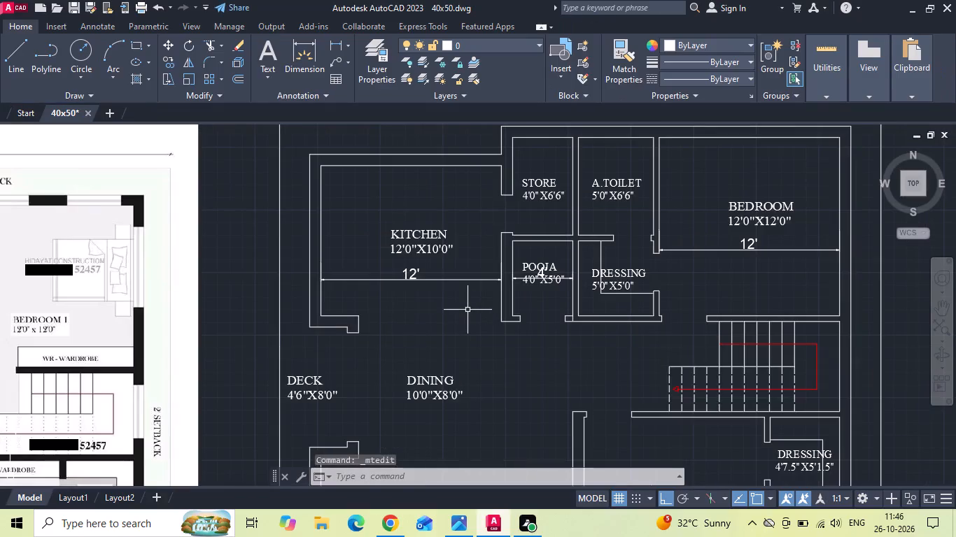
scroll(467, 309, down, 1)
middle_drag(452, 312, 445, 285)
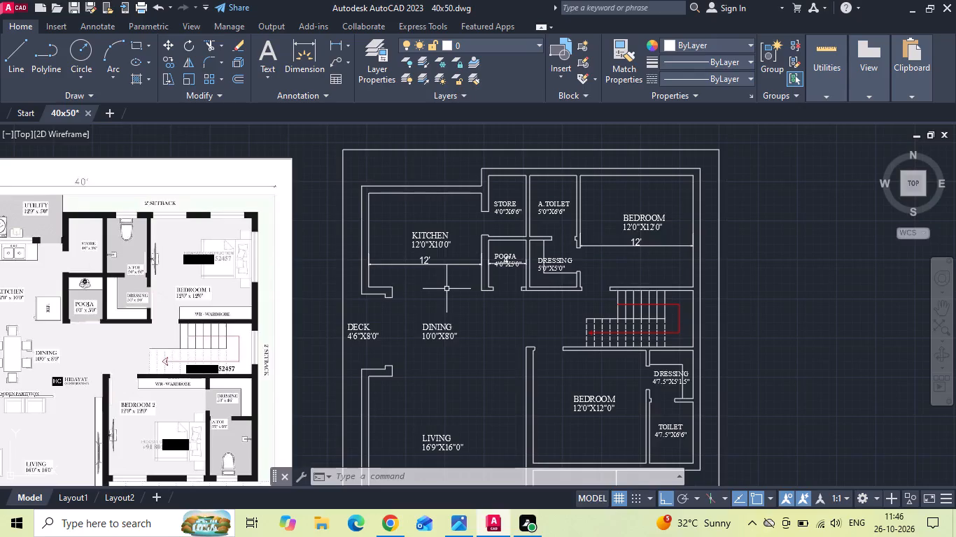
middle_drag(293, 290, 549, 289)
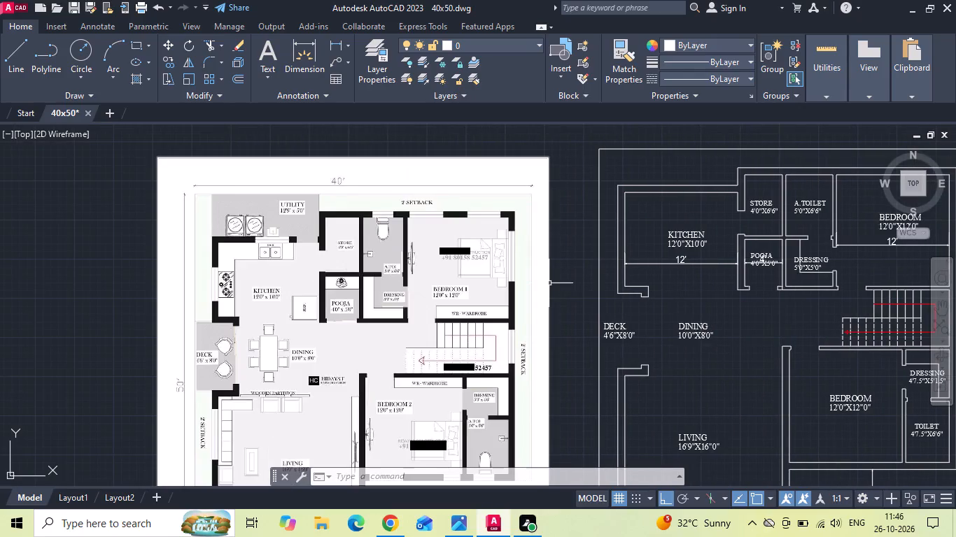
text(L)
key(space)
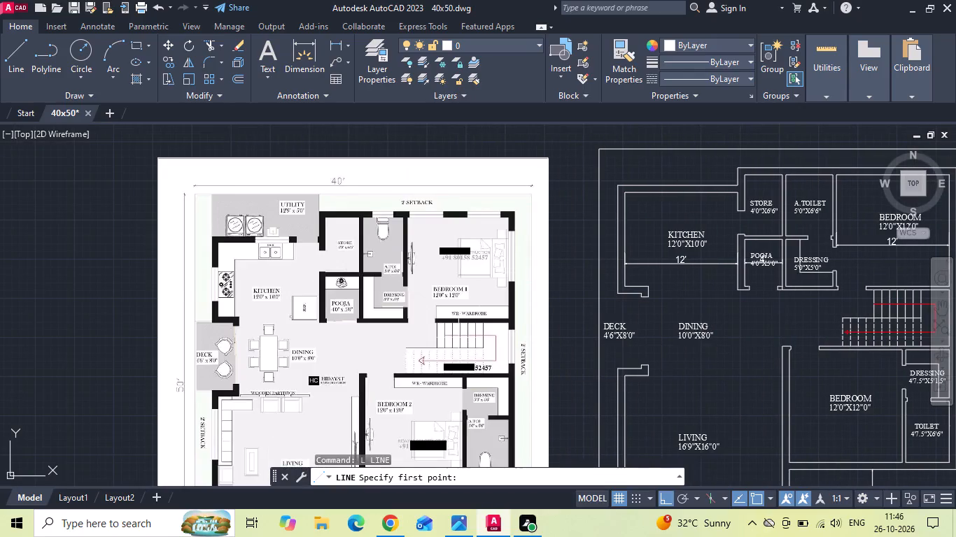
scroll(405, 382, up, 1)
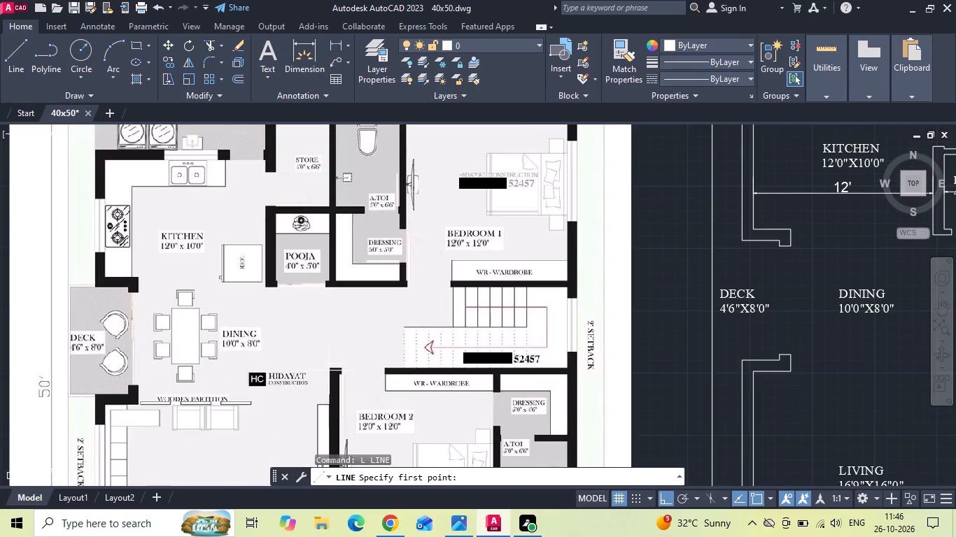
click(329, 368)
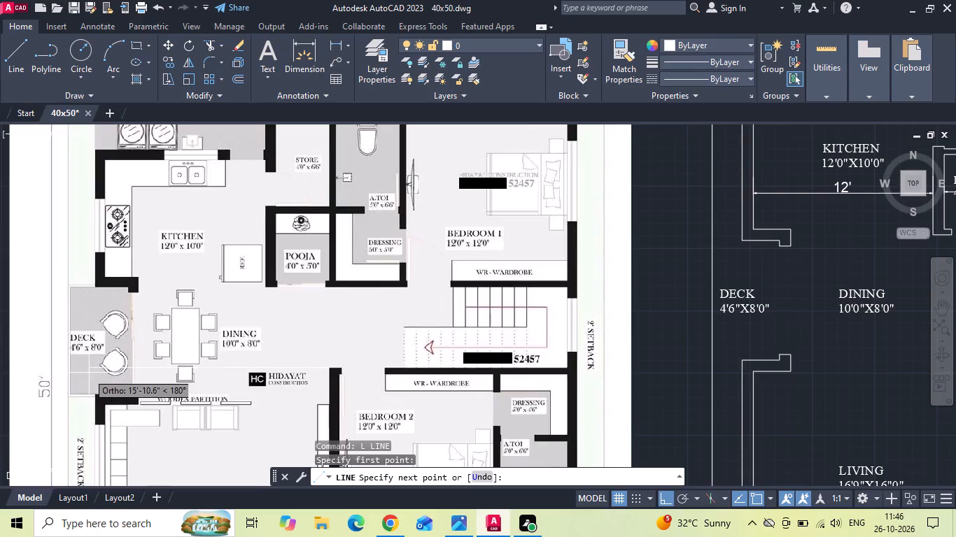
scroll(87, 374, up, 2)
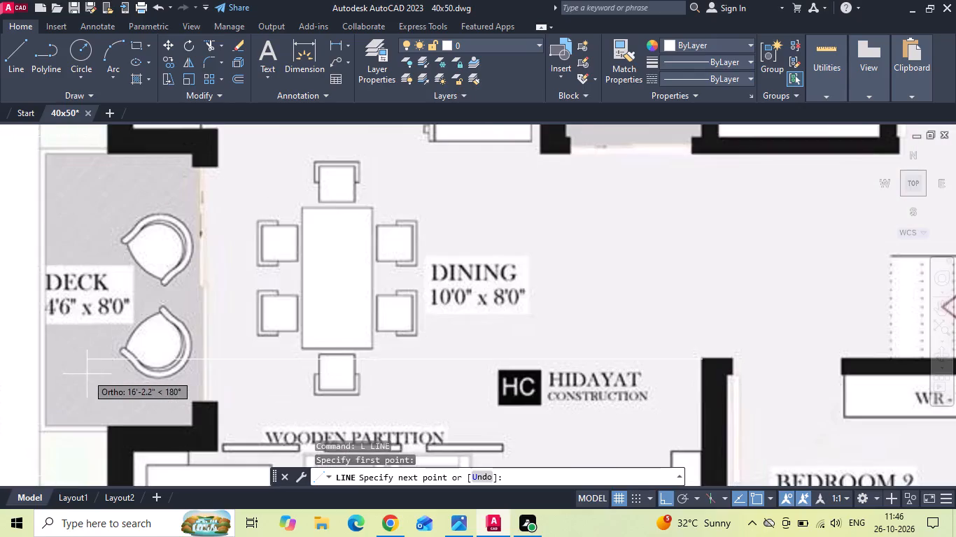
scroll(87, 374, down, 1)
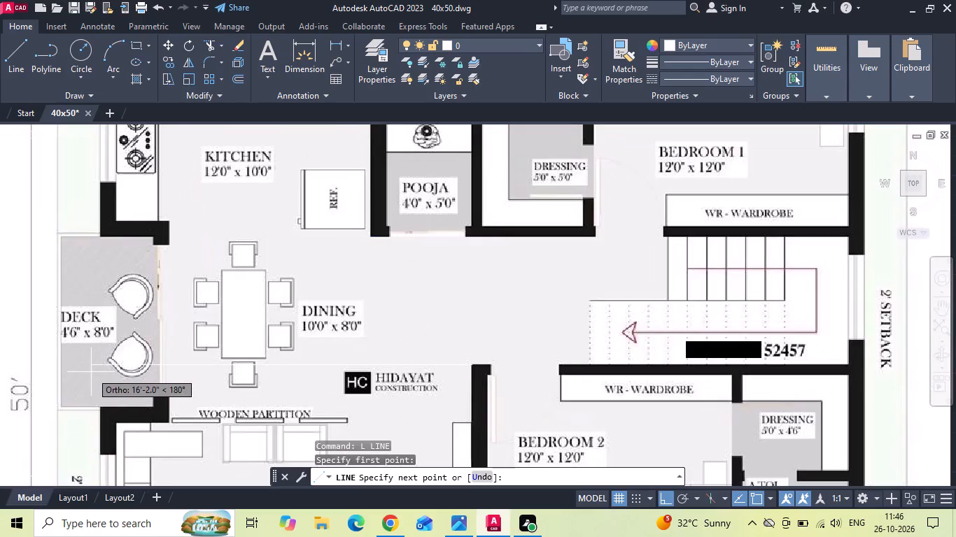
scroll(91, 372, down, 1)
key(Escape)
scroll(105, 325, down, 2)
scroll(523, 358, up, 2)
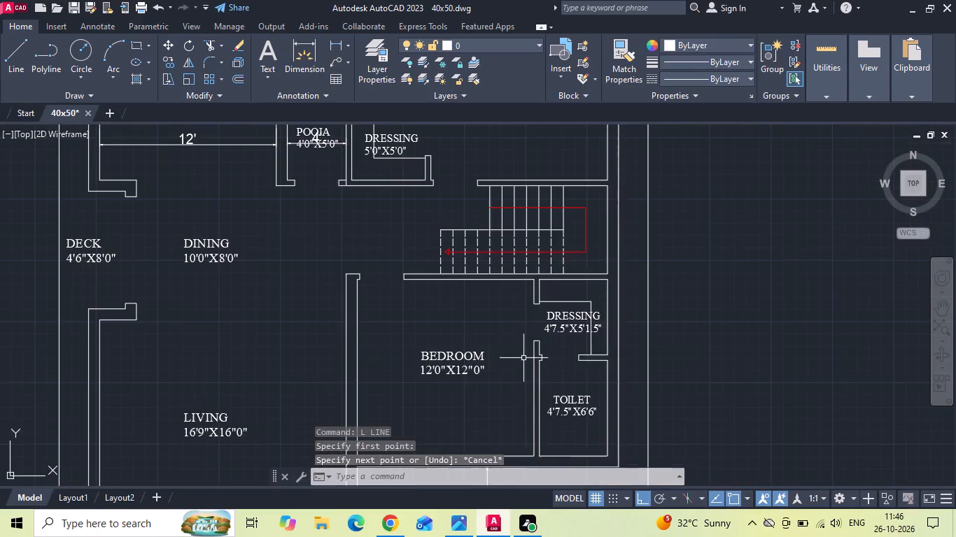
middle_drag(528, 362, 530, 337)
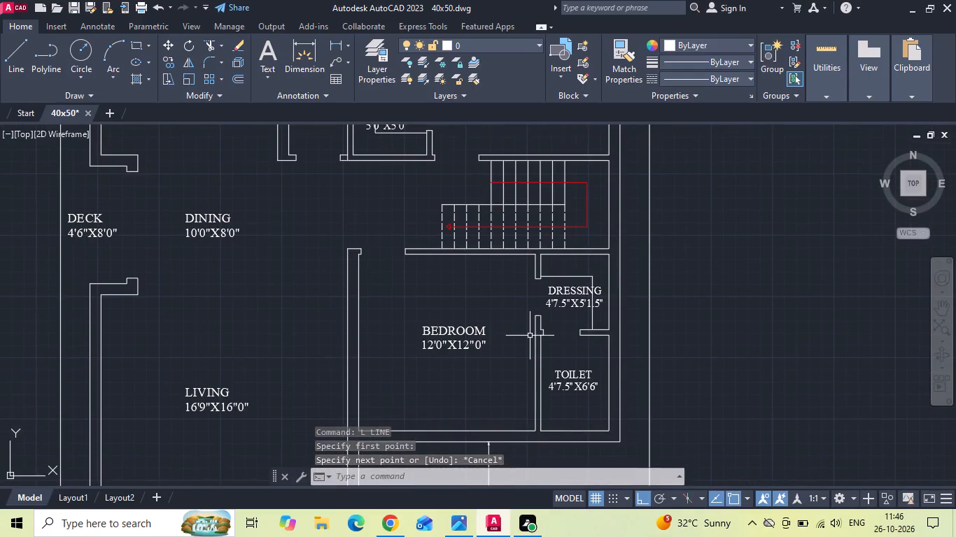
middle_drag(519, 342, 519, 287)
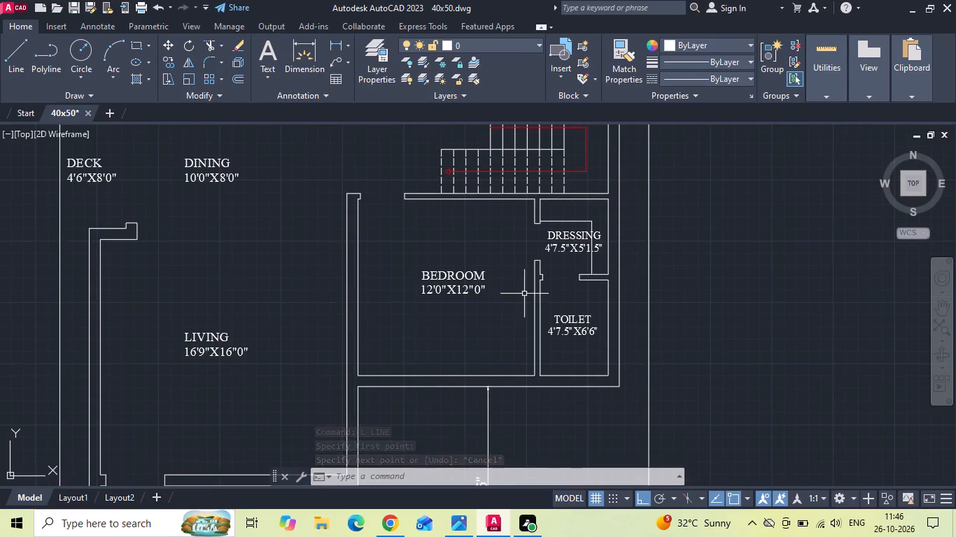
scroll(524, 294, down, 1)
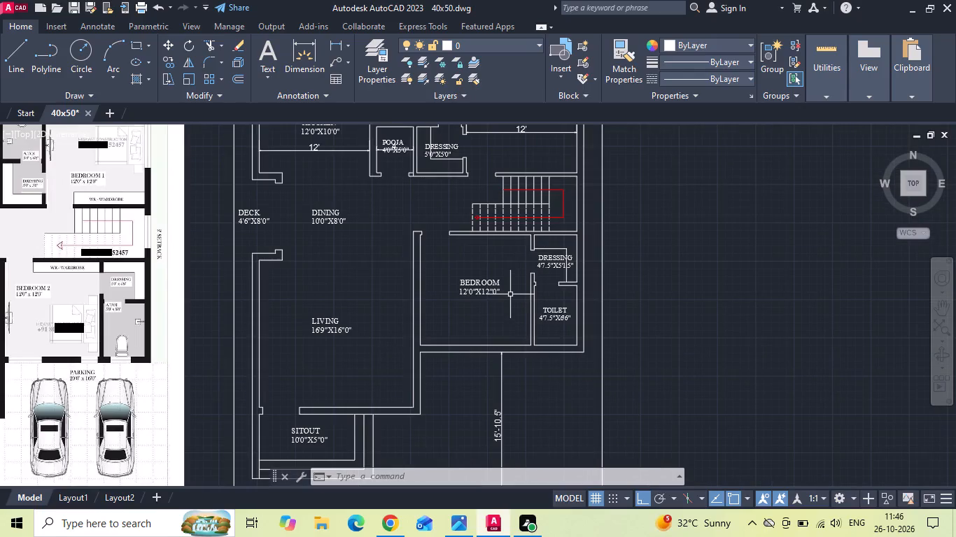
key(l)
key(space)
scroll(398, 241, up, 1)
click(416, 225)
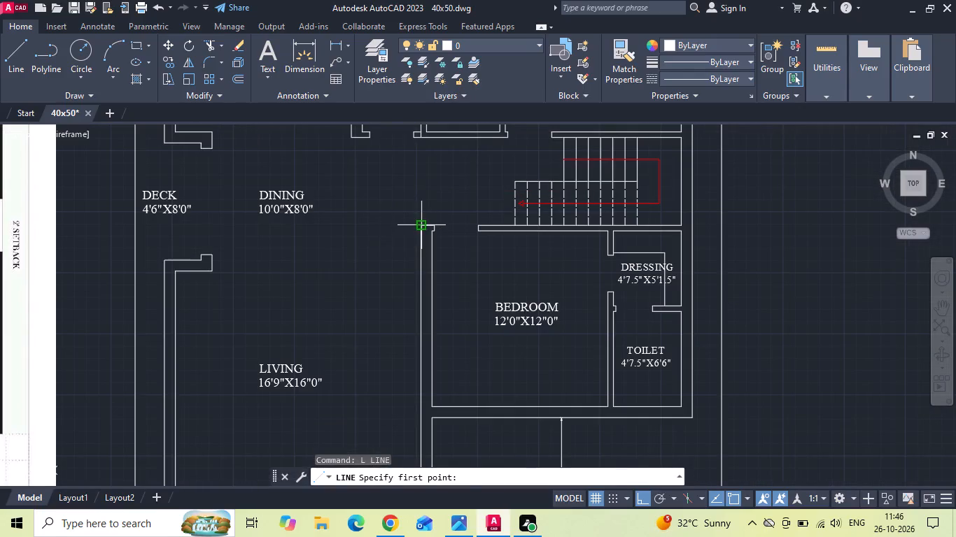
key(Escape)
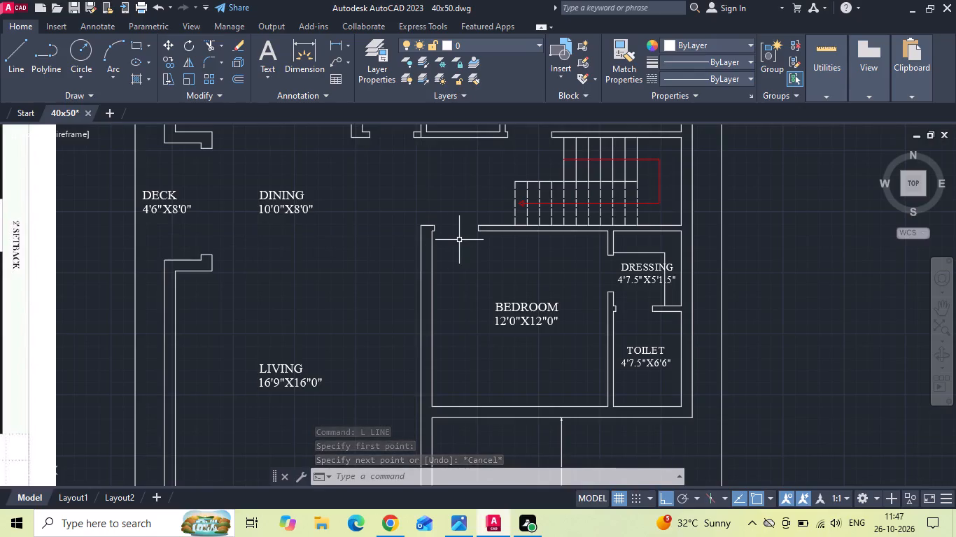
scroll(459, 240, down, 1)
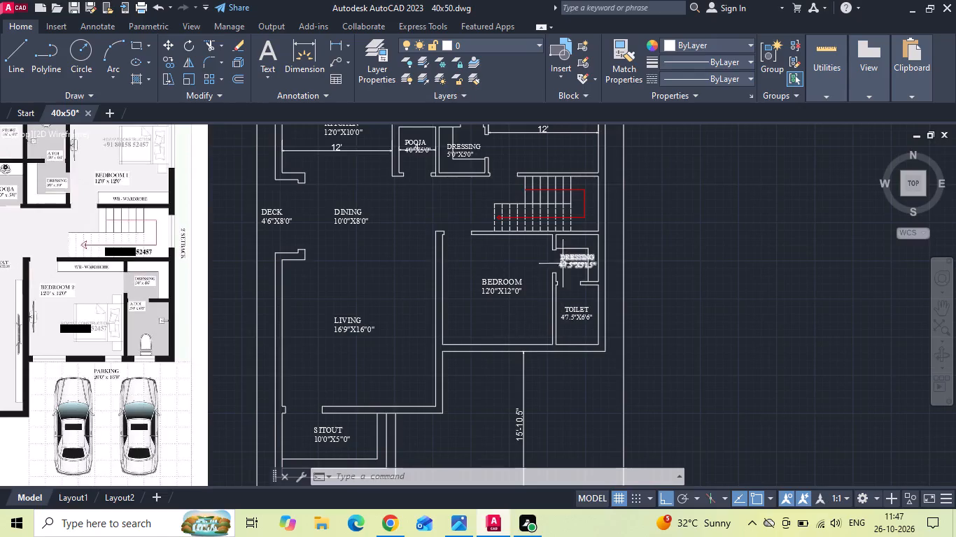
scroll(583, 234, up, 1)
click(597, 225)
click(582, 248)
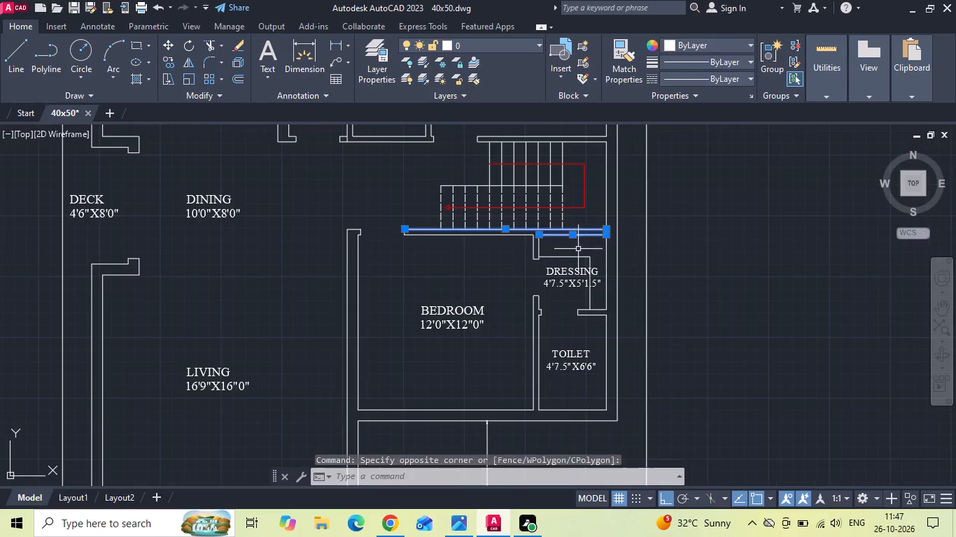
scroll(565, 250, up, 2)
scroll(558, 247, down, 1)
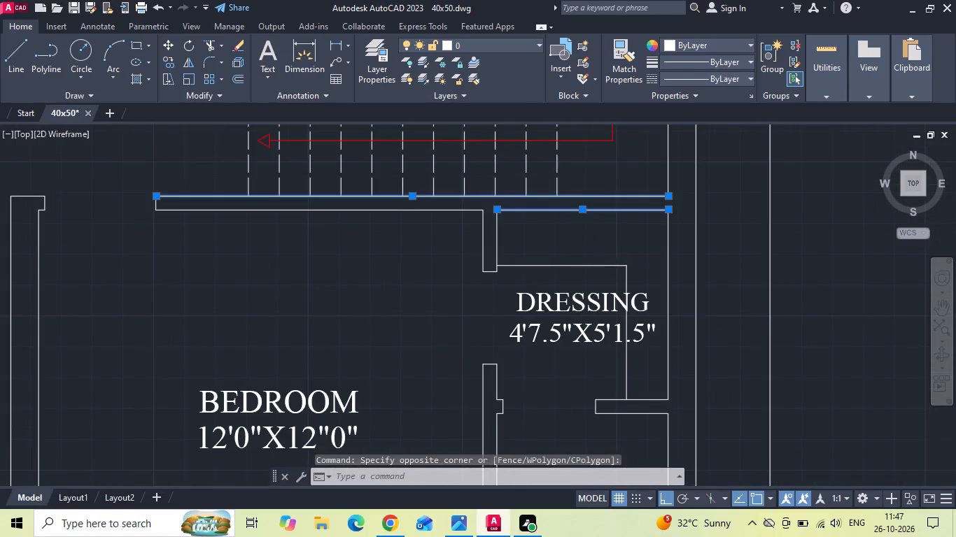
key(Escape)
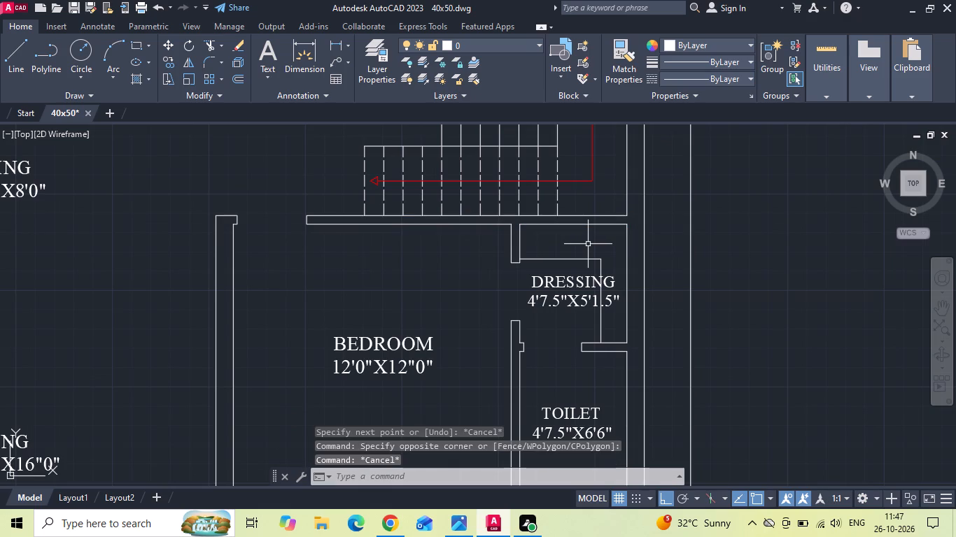
Move the southern bedroom's north and south walls, its dressing and toilet walls, and the TOILET label 2" south.
scroll(608, 201, up, 1)
drag(609, 201, 592, 238)
click(586, 243)
drag(513, 266, 492, 273)
click(422, 308)
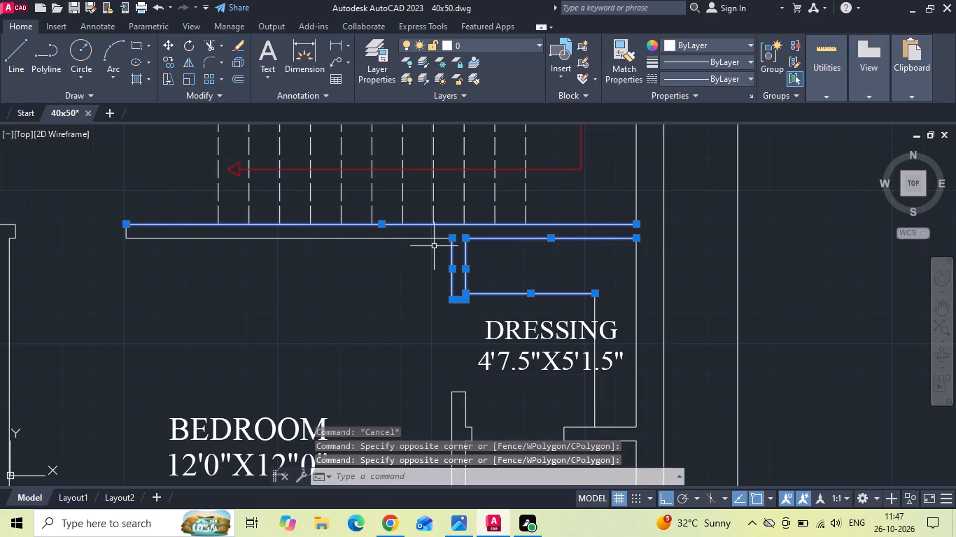
click(435, 235)
click(107, 298)
middle_drag(141, 284, 311, 262)
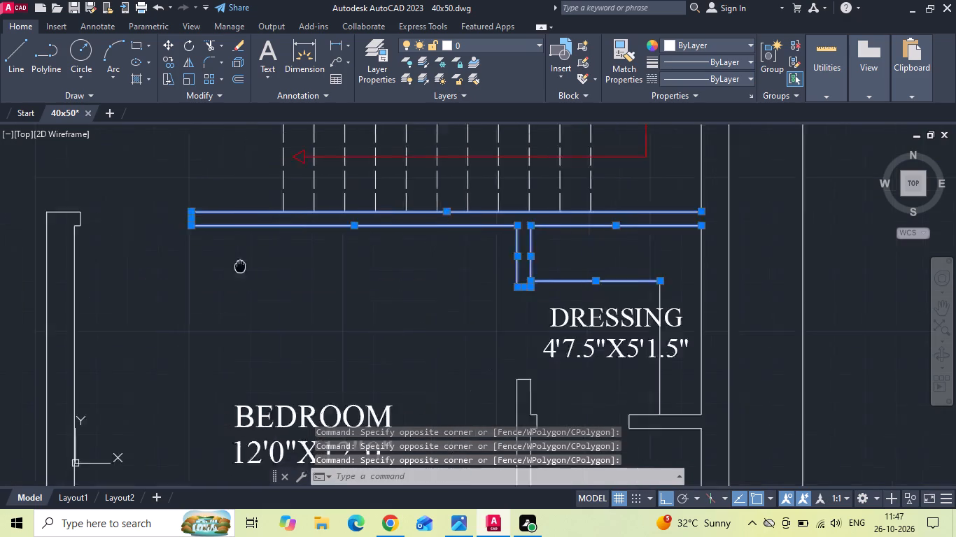
middle_drag(311, 262, 407, 279)
scroll(317, 208, up, 1)
drag(287, 211, 279, 224)
click(255, 294)
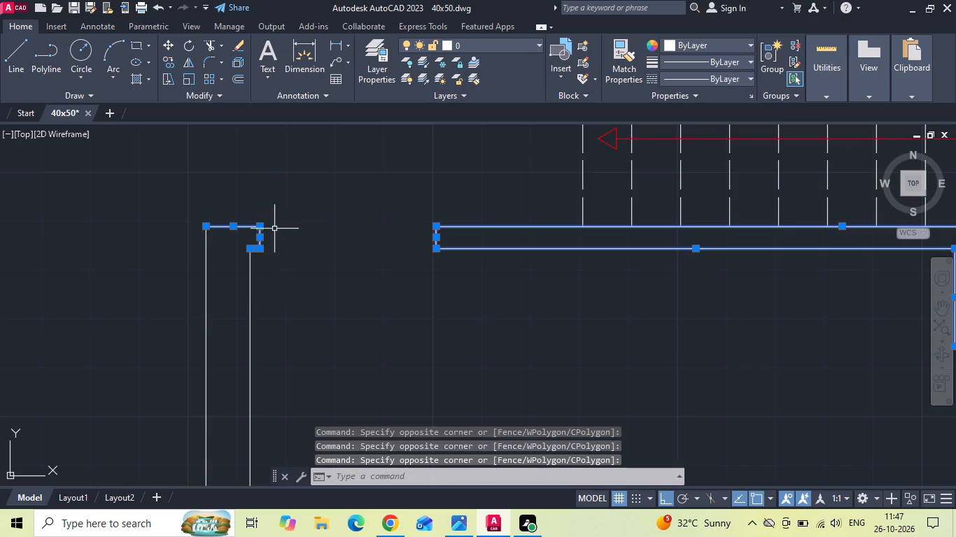
scroll(279, 188, down, 3)
scroll(543, 274, up, 1)
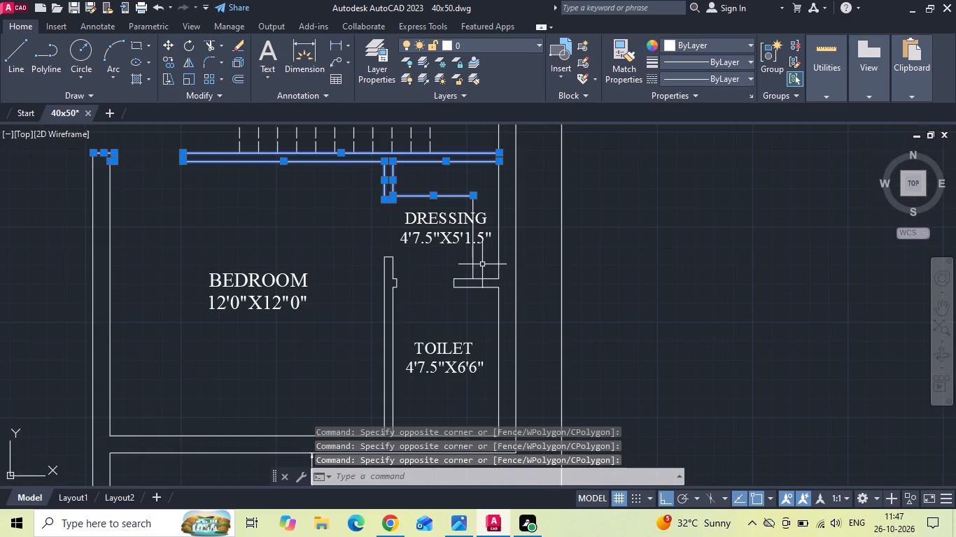
drag(482, 265, 456, 283)
click(365, 309)
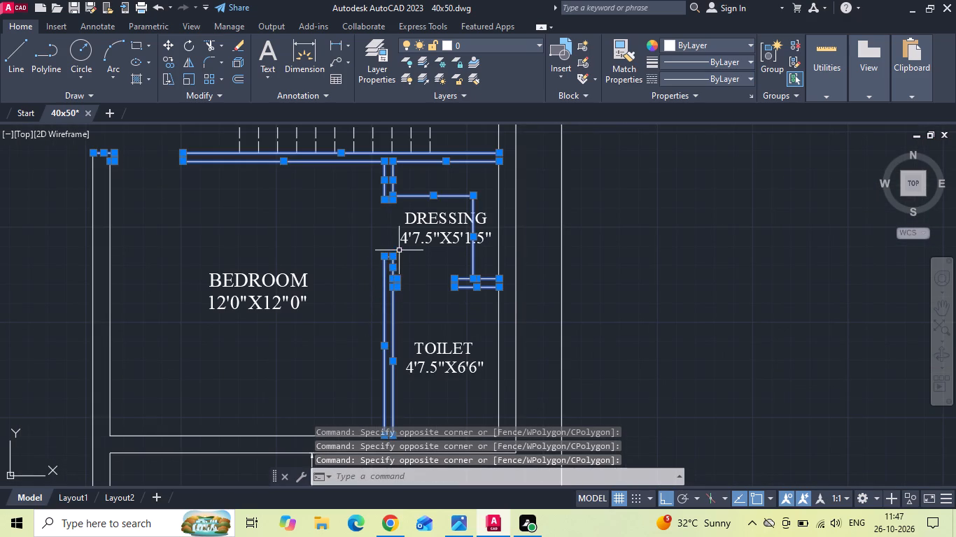
click(399, 250)
click(379, 275)
scroll(395, 253, down, 1)
drag(367, 326, 353, 351)
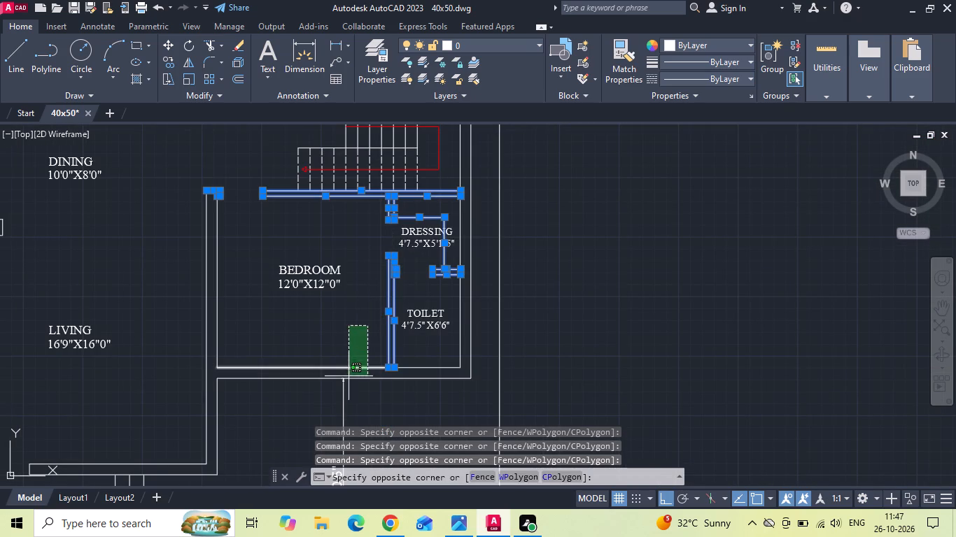
click(353, 385)
click(426, 322)
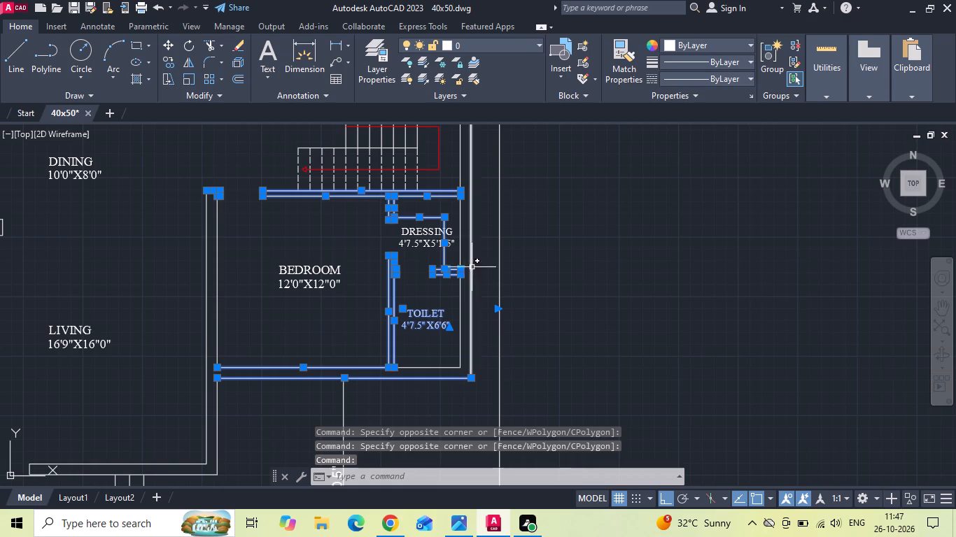
click(462, 254)
click(462, 315)
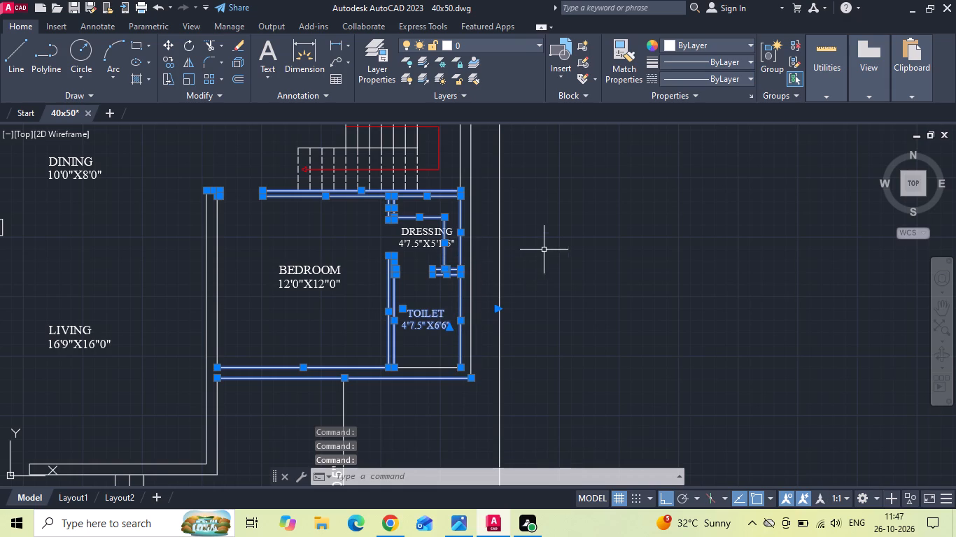
right_click(549, 249)
click(562, 271)
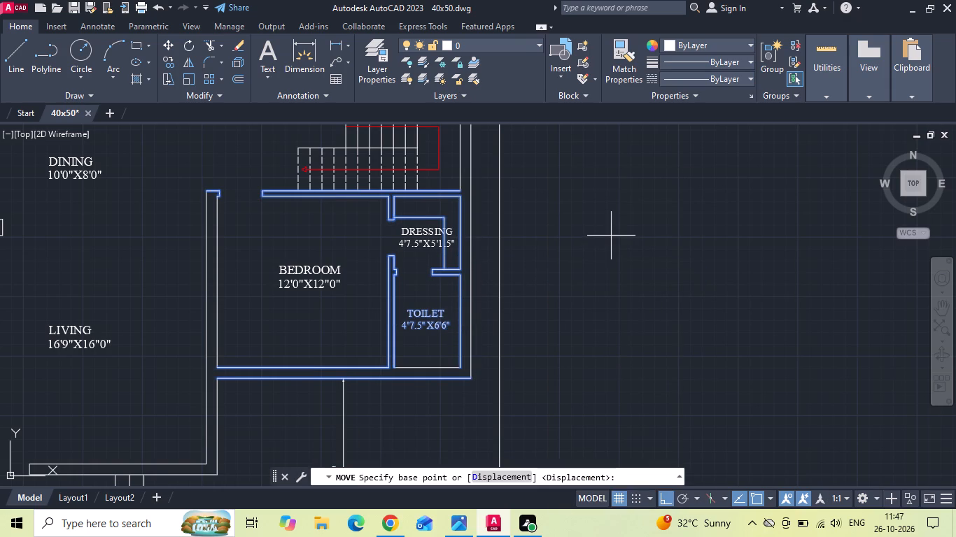
click(611, 236)
key(2)
key(Return)
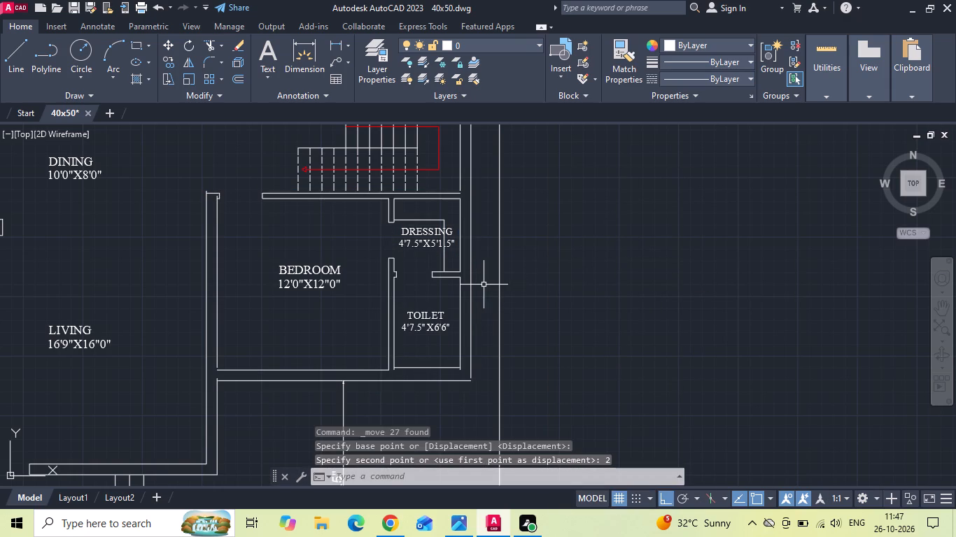
Measure the gap between the staircase's lower edge and the southern bedroom's north wall with a linear dimension.
scroll(471, 282, down, 1)
middle_drag(413, 383, 416, 308)
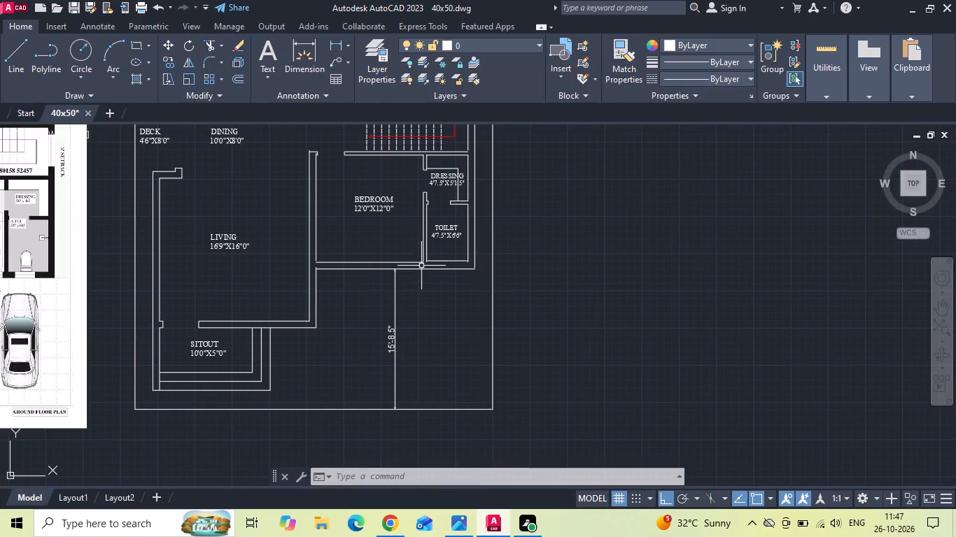
click(330, 41)
middle_drag(360, 131, 364, 159)
scroll(365, 162, up, 2)
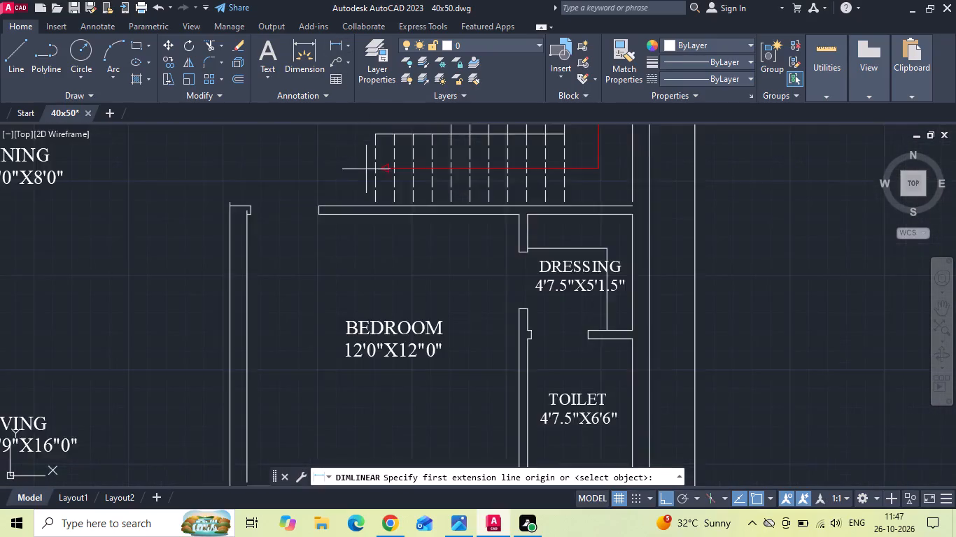
scroll(369, 179, up, 3)
click(370, 198)
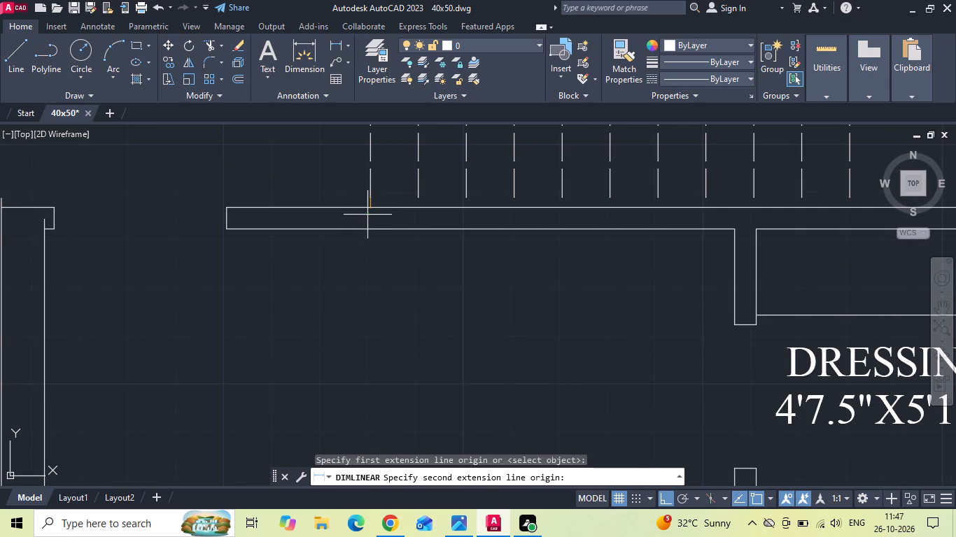
click(370, 203)
scroll(374, 210, down, 2)
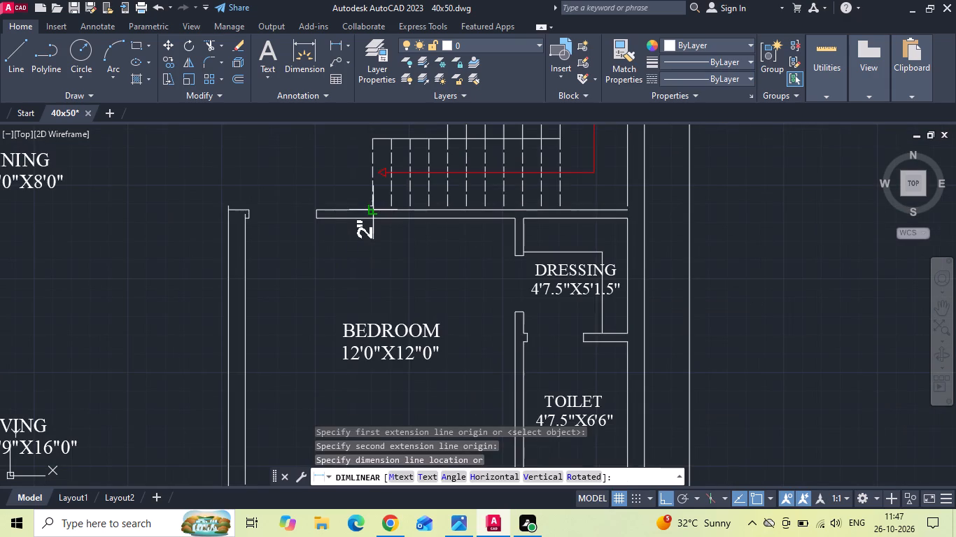
key(Escape)
Measure the southern bedroom's clear north–south length between its inner wall faces with a linear dimension, without placing it.
scroll(372, 213, down, 1)
scroll(527, 335, up, 1)
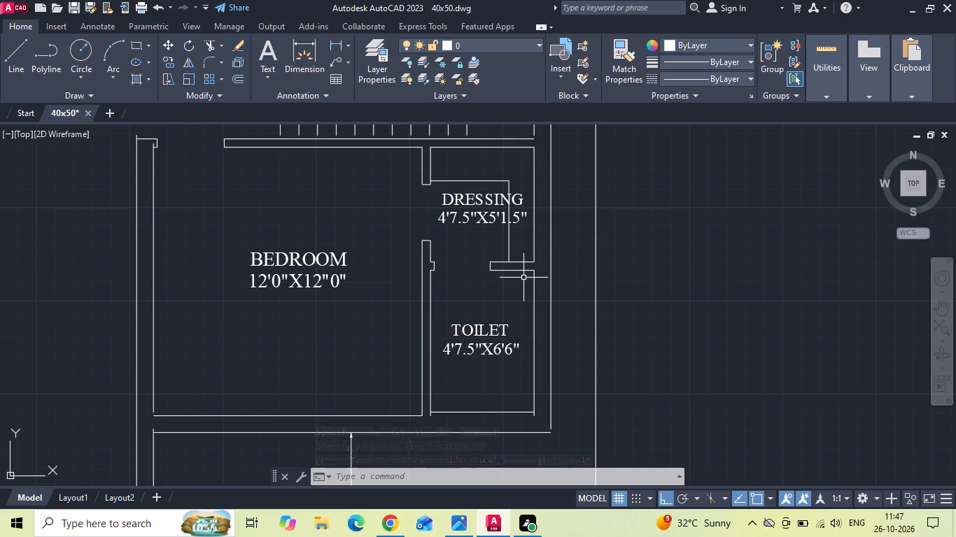
click(330, 43)
click(393, 413)
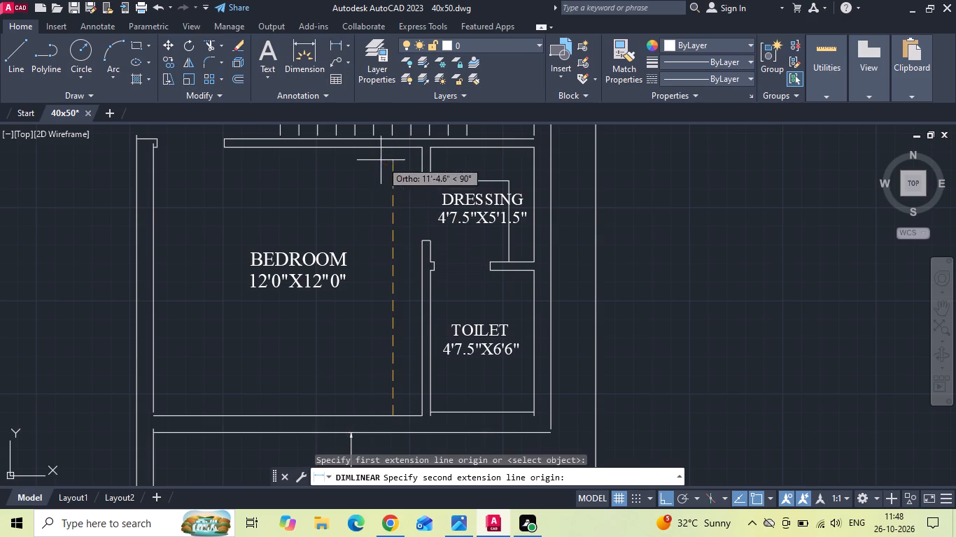
click(398, 148)
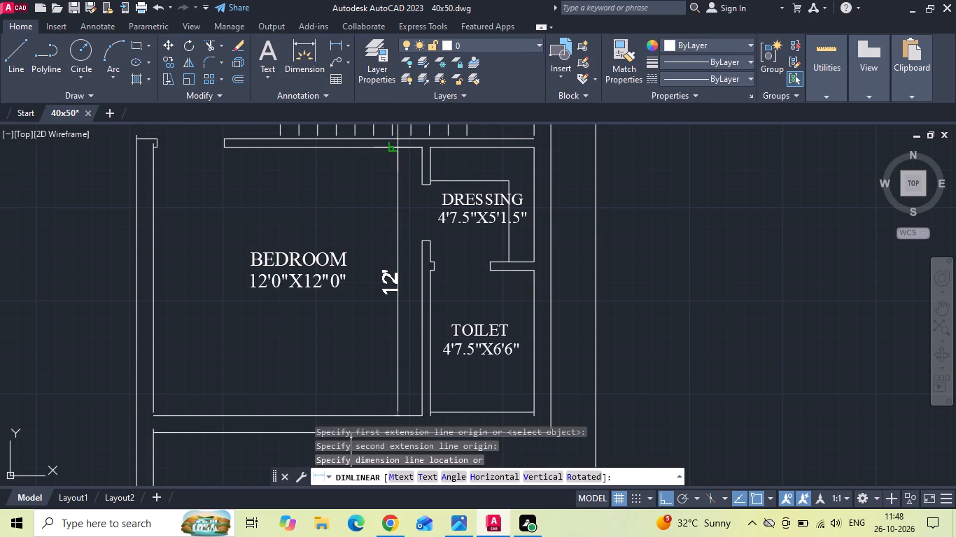
scroll(398, 148, down, 2)
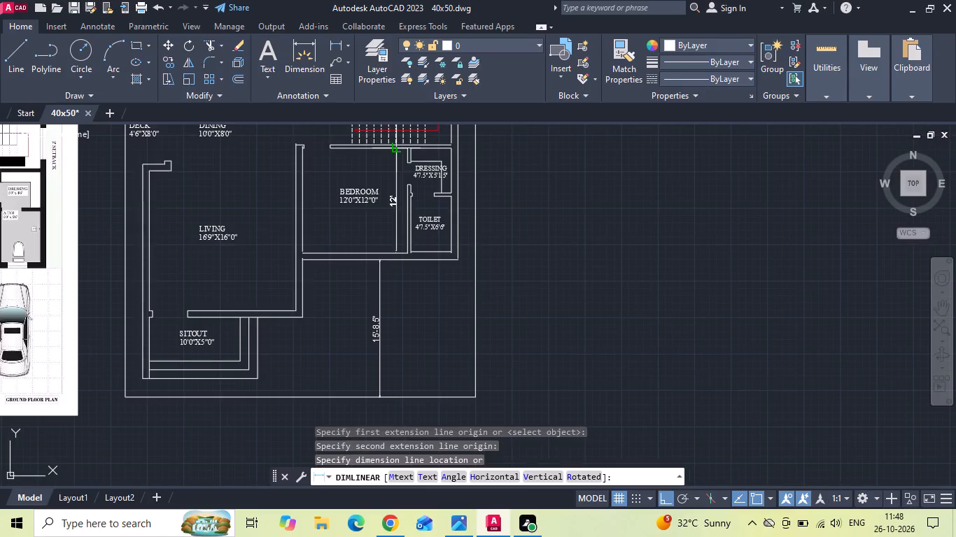
key(Escape)
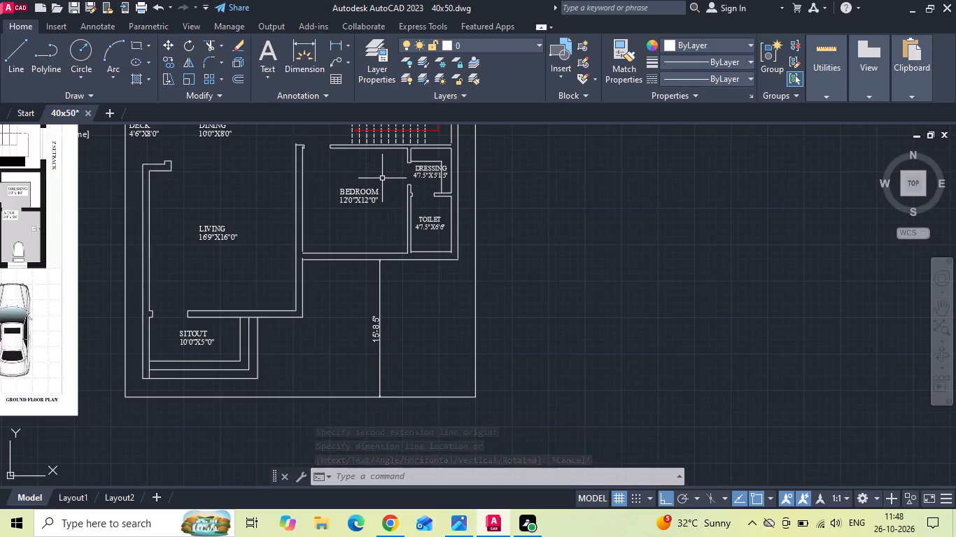
Undo the latest dimensions and the 2" southward move of the southern bedroom's walls.
key(ctrl+z)
key(ctrl+z)
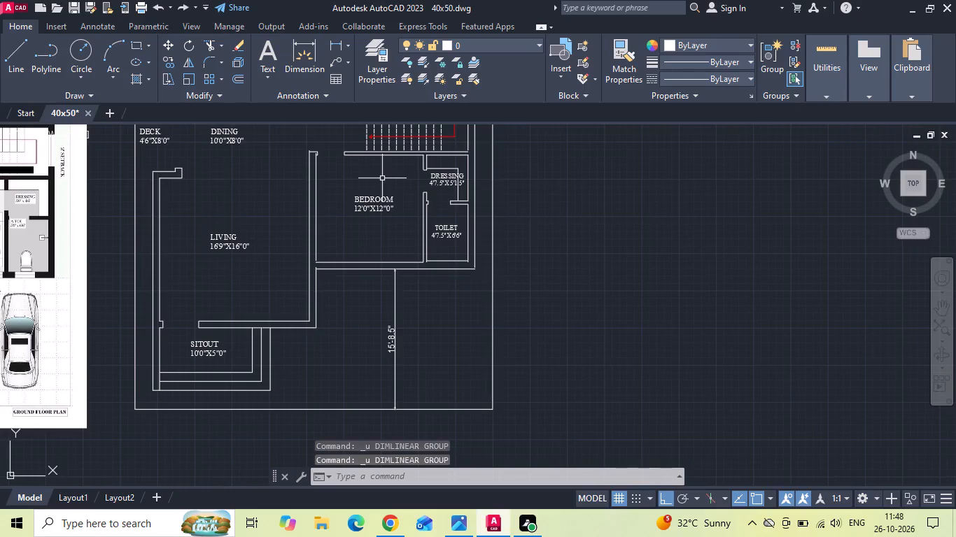
key(ctrl+z)
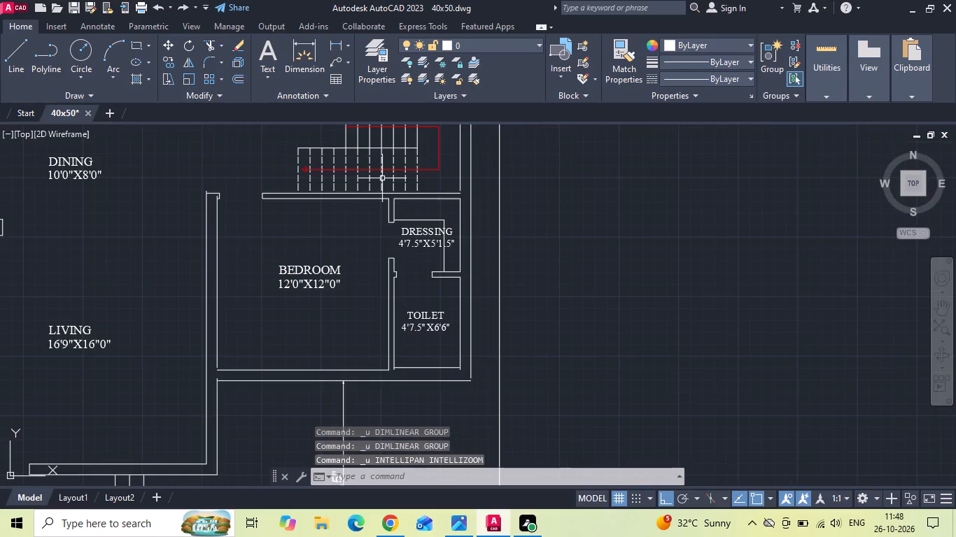
ctrl+scroll(382, 178, down, 1)
key(ctrl+z)
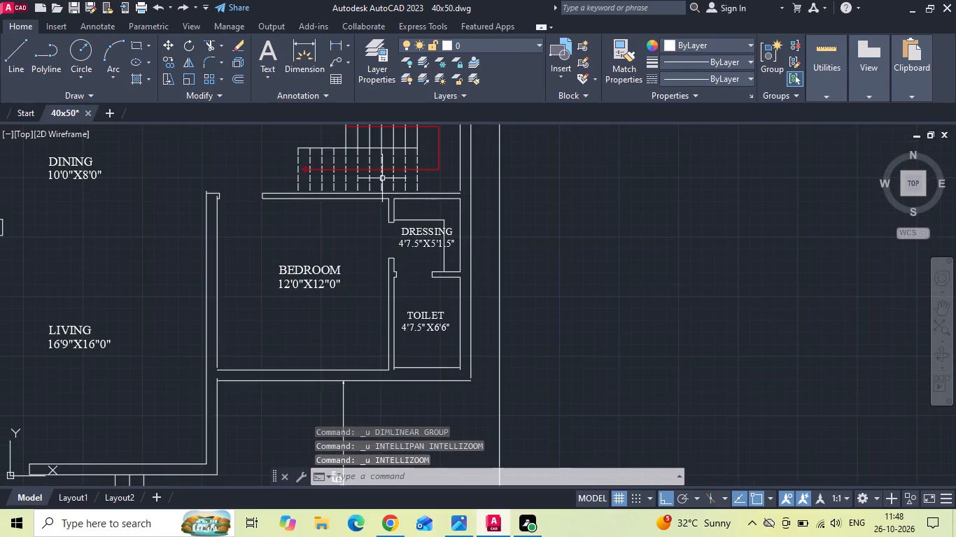
key(ctrl+z)
Delete the width dimensions inside the POOJA room, the kitchen and the northern bedroom.
scroll(382, 178, down, 1)
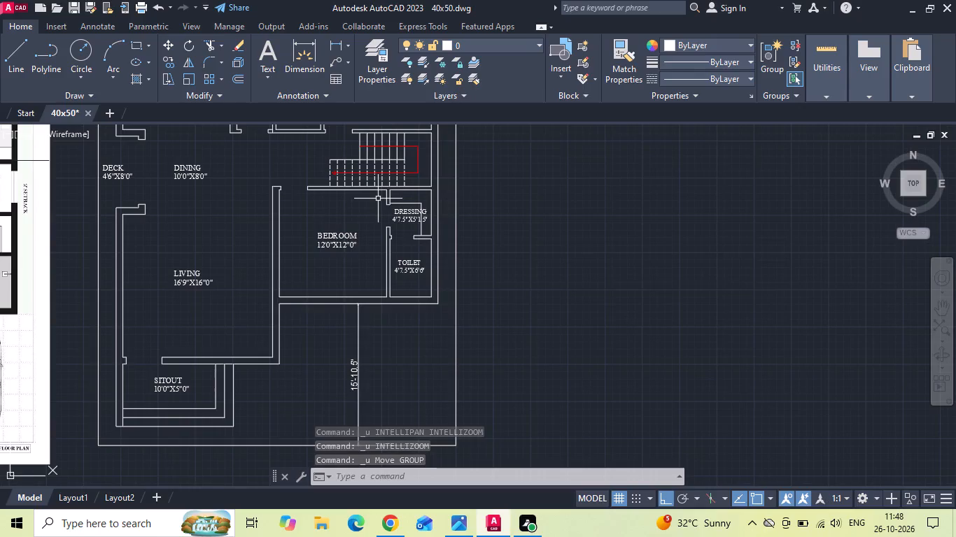
middle_drag(381, 229, 393, 335)
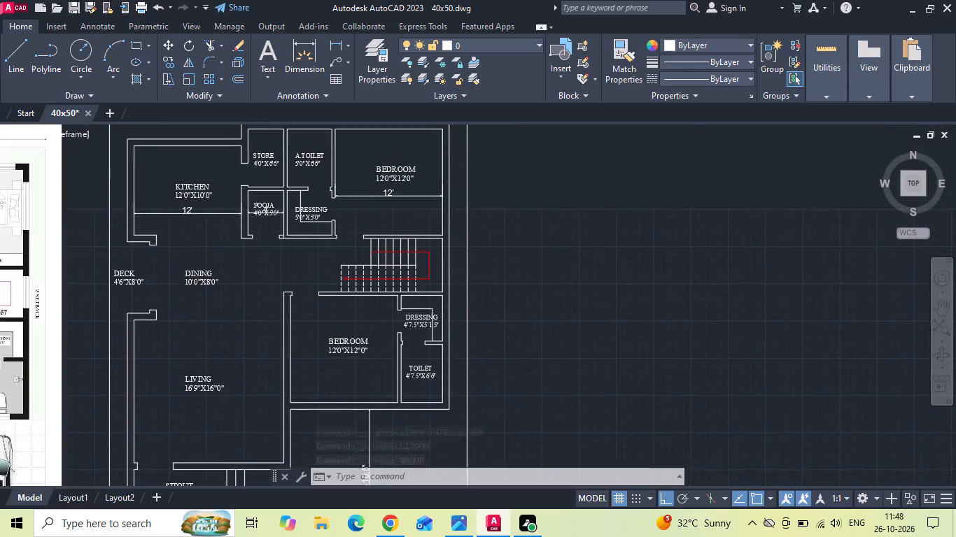
scroll(226, 210, up, 2)
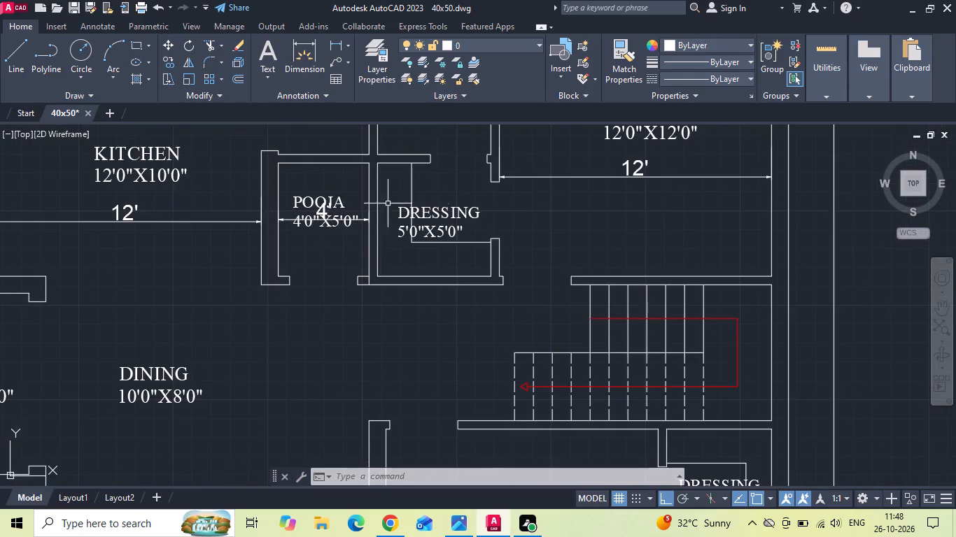
click(363, 217)
scroll(290, 275, down, 2)
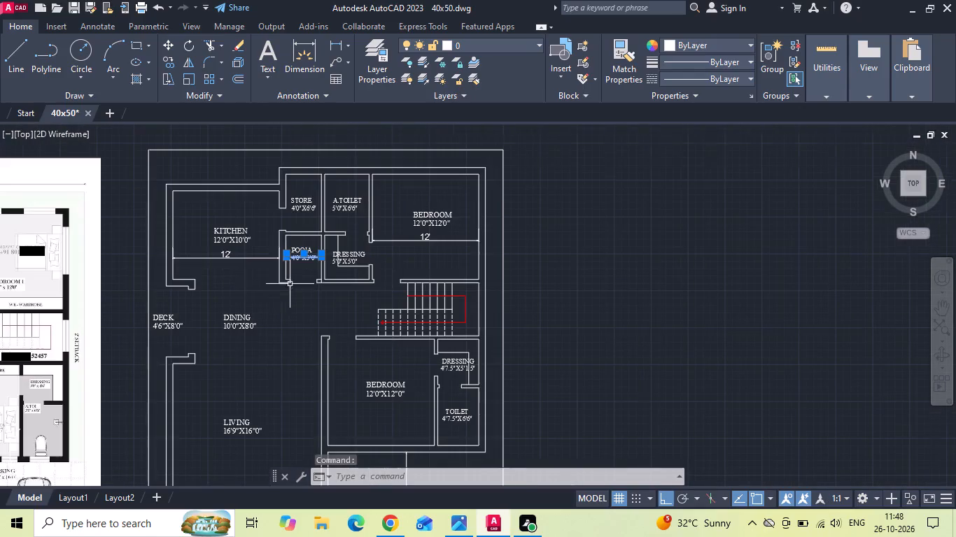
click(189, 252)
click(185, 262)
key(Delete)
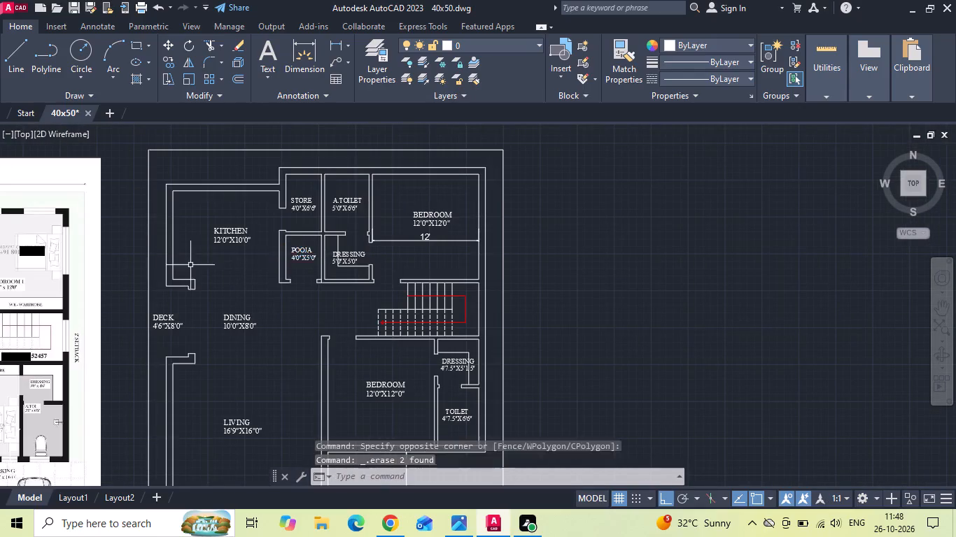
drag(417, 235, 402, 246)
click(393, 251)
key(Delete)
Move the southern bedroom's north and south walls, its dressing and toilet walls, and the BEDROOM, DRESSING and TOILET labels 0.5" south.
middle_drag(389, 306, 404, 226)
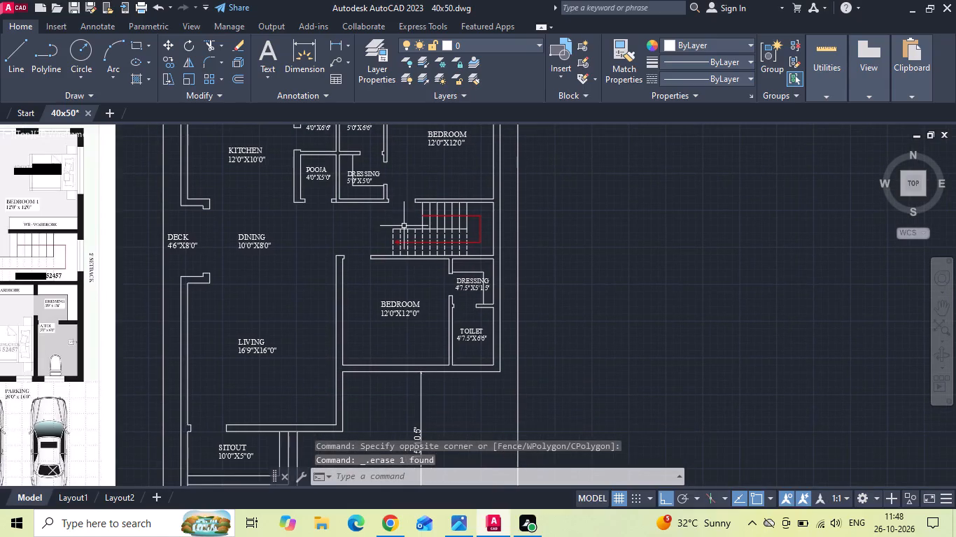
middle_drag(384, 300, 380, 286)
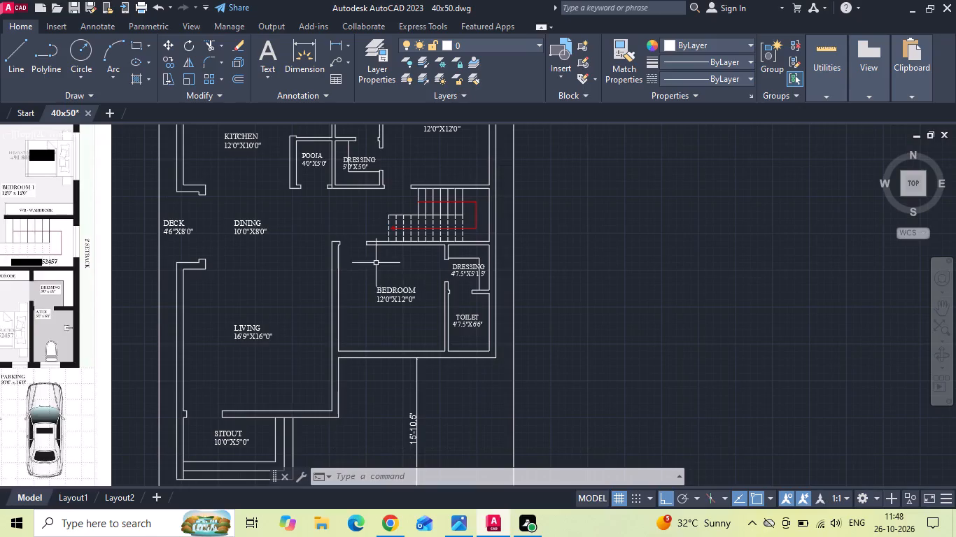
scroll(372, 250, up, 3)
scroll(358, 203, down, 1)
drag(367, 190, 364, 198)
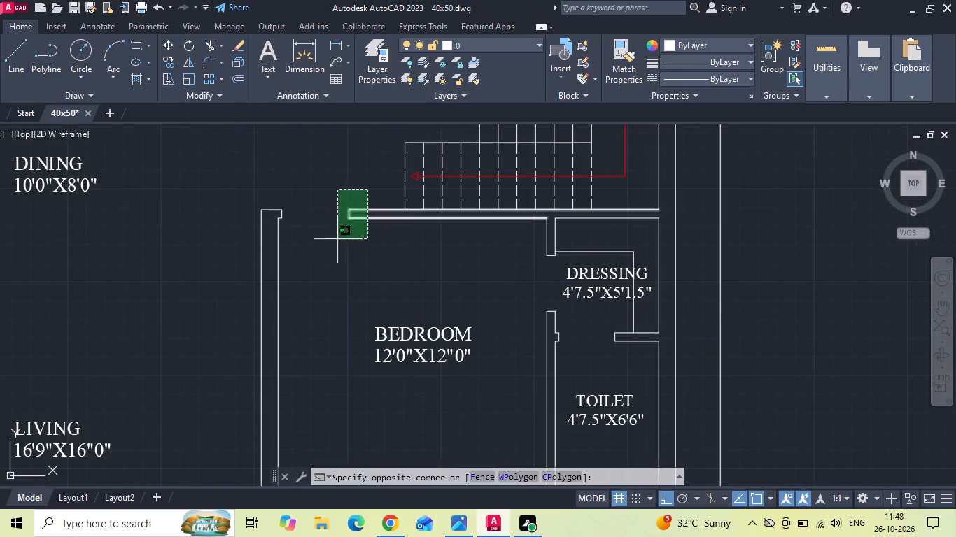
click(330, 250)
scroll(321, 198, up, 1)
drag(298, 208, 283, 222)
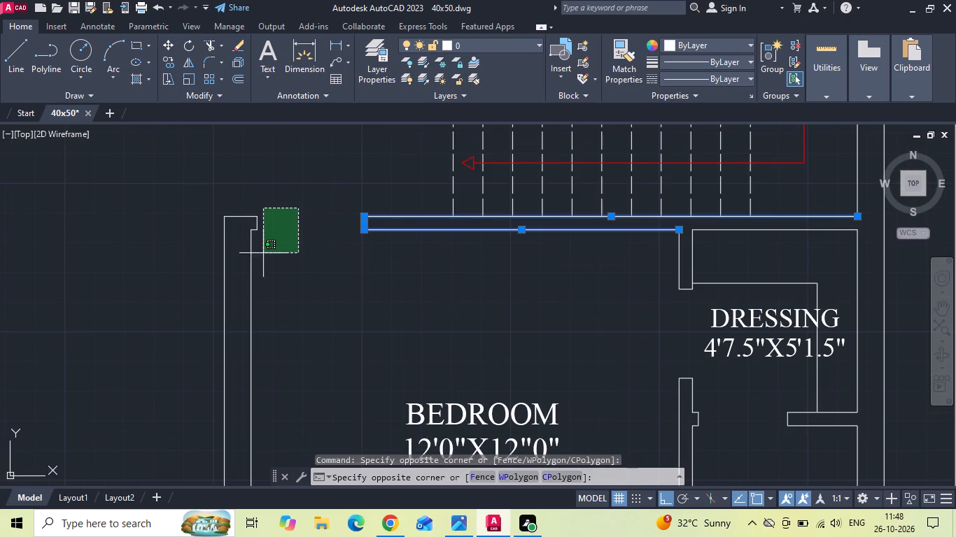
click(256, 271)
scroll(267, 212, down, 2)
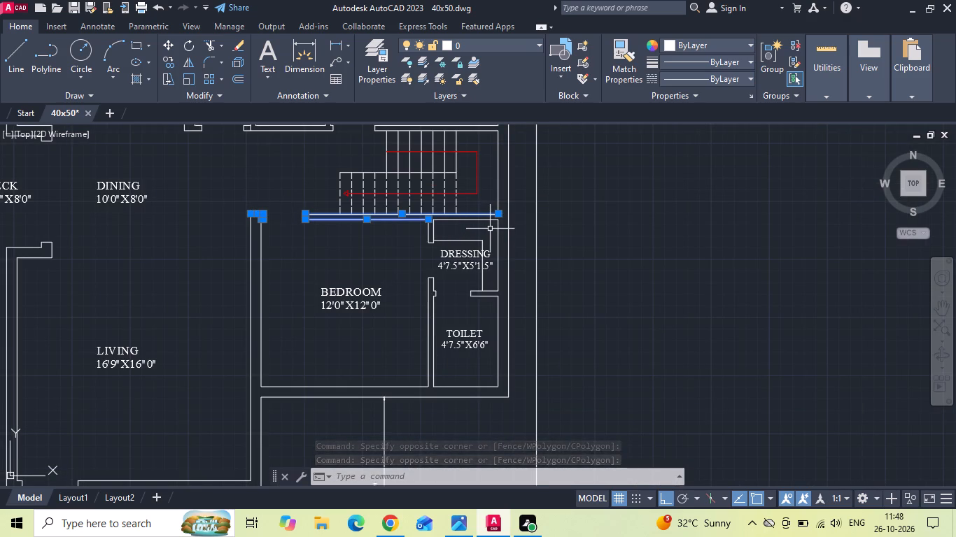
middle_drag(494, 232, 501, 306)
scroll(501, 306, up, 1)
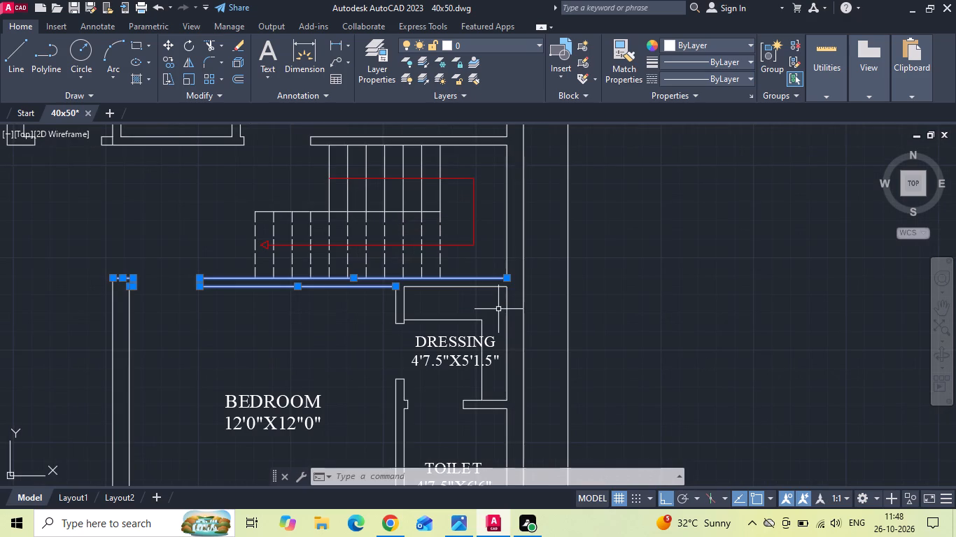
click(493, 285)
drag(421, 312, 419, 313)
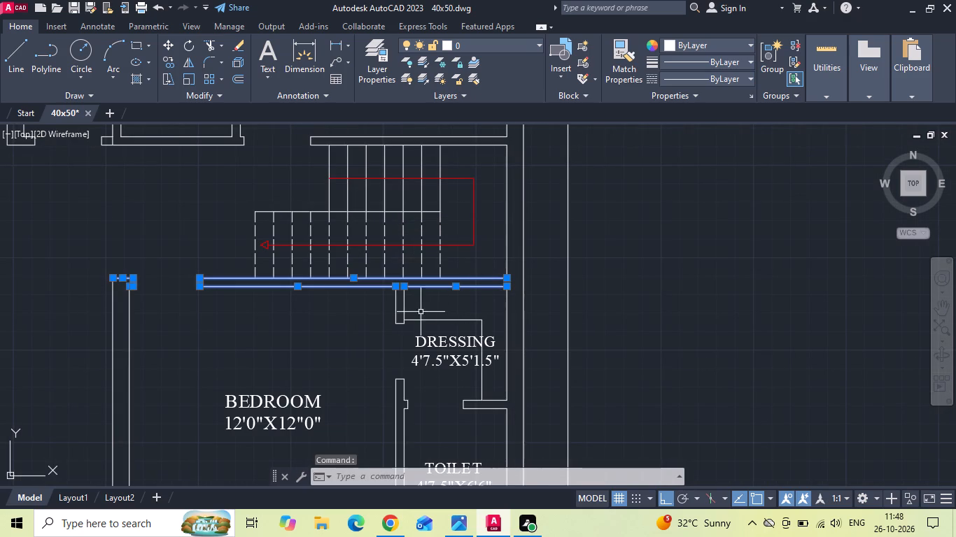
drag(419, 313, 411, 317)
click(382, 340)
middle_drag(439, 317, 452, 276)
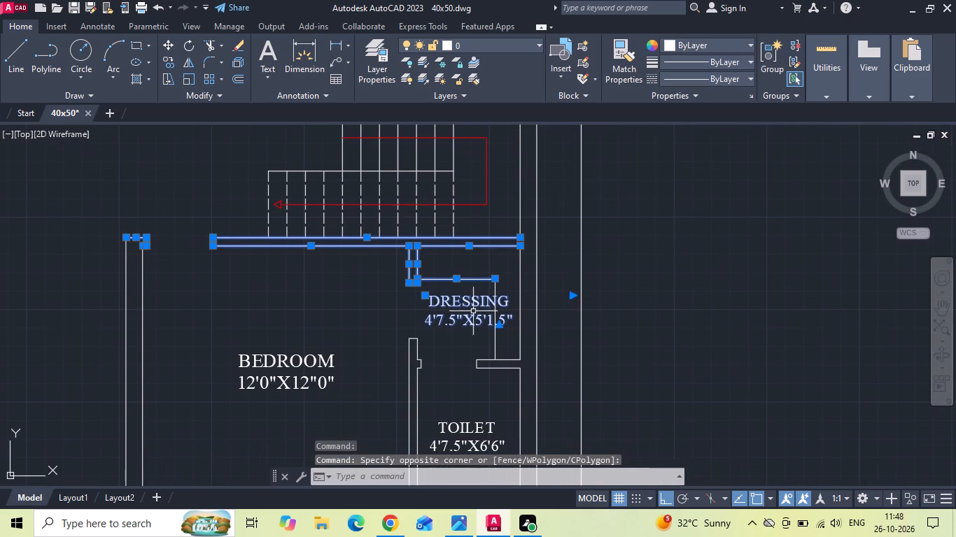
click(484, 341)
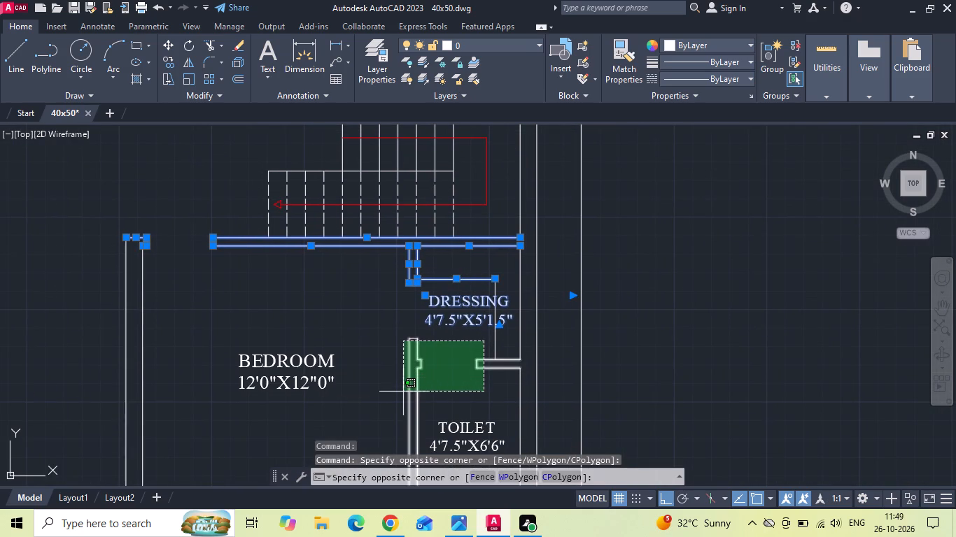
click(403, 392)
drag(419, 327, 416, 338)
click(415, 348)
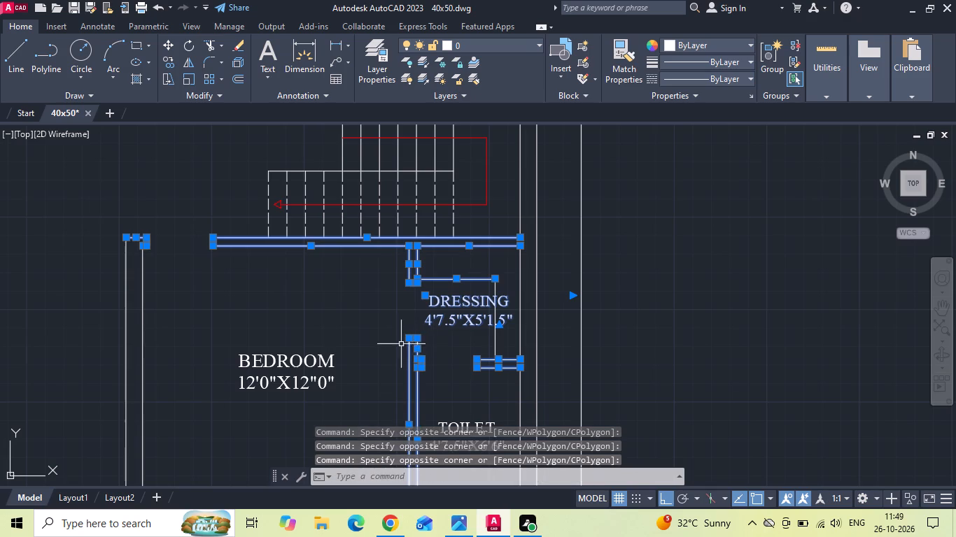
scroll(434, 266, down, 1)
middle_drag(447, 339, 446, 285)
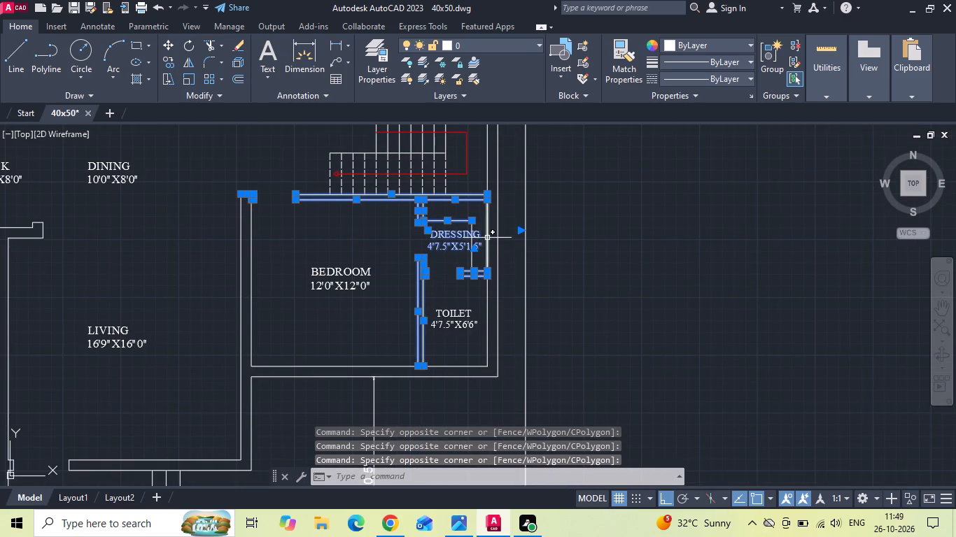
click(487, 238)
click(475, 327)
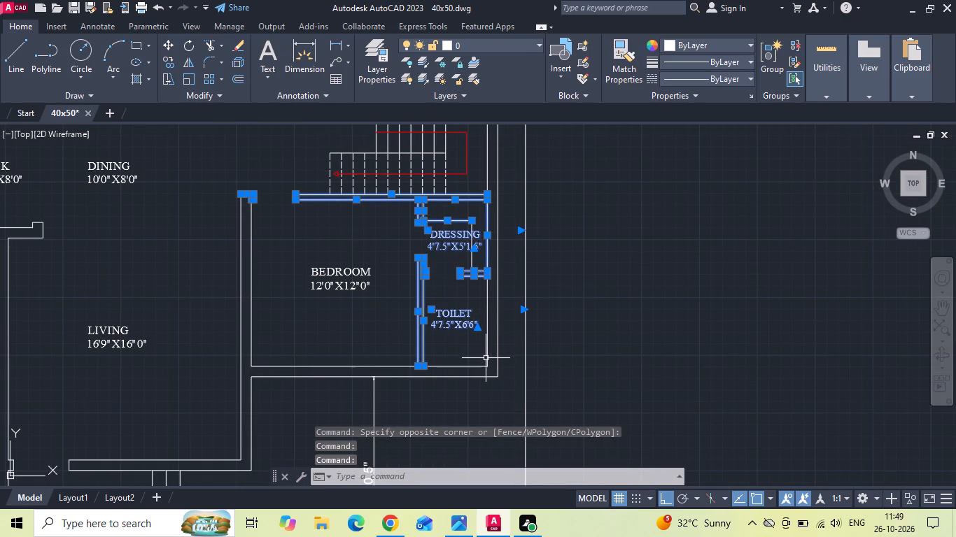
click(486, 359)
click(448, 369)
click(444, 351)
drag(362, 350, 347, 381)
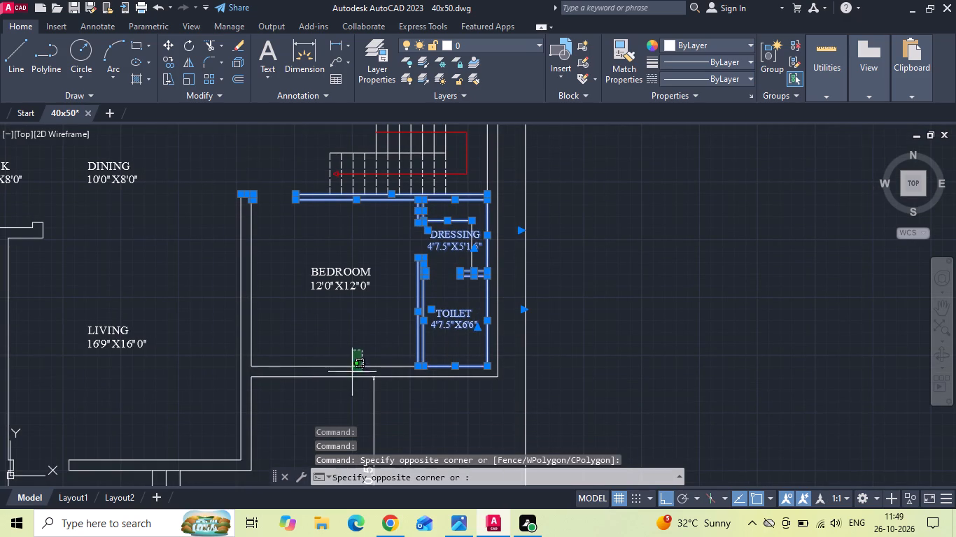
drag(347, 381, 343, 389)
click(340, 397)
click(329, 278)
right_click(321, 249)
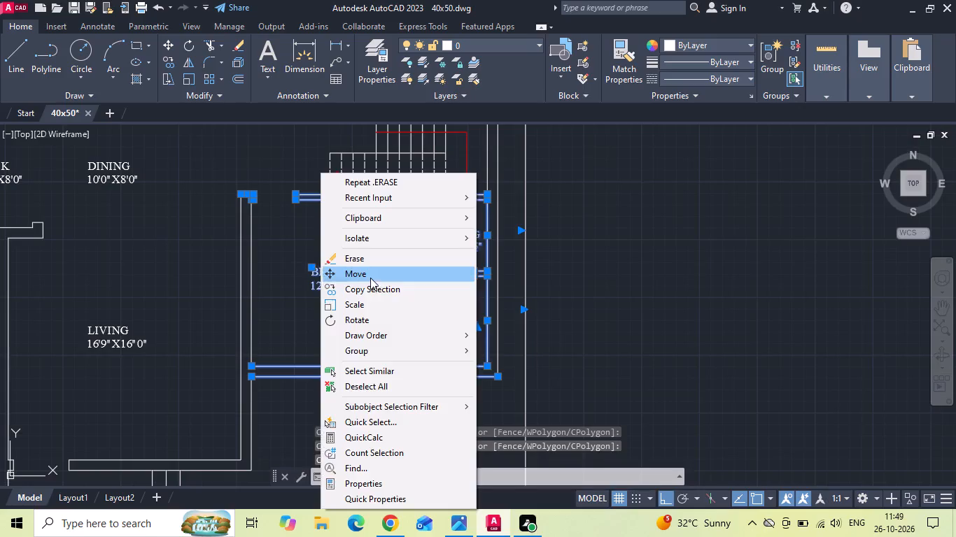
click(373, 279)
drag(358, 312, 358, 321)
text(.5)
key(Return)
Move the staircase's horizontal dividing line and the dashed tread lines of its lower flight 0.25" south.
scroll(383, 278, down, 1)
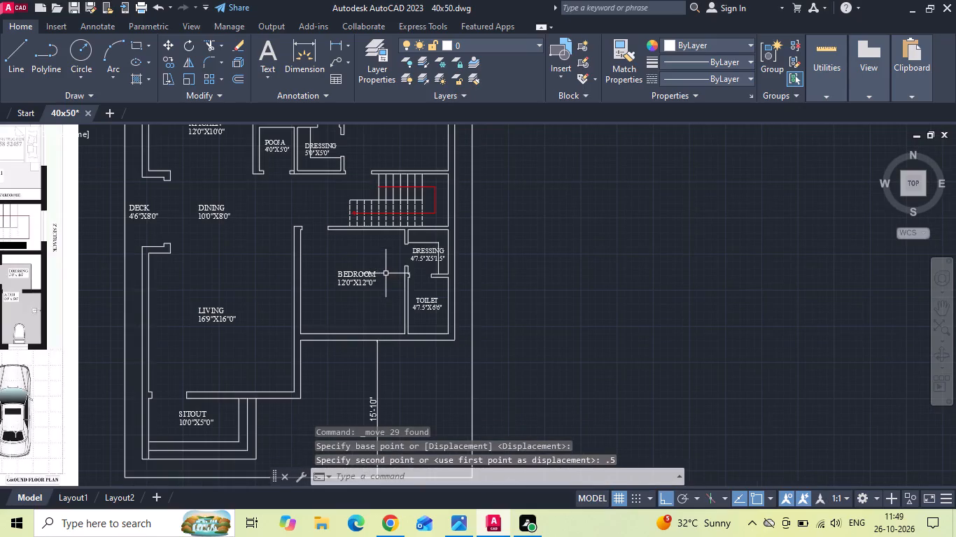
scroll(430, 213, up, 2)
middle_drag(432, 220, 442, 283)
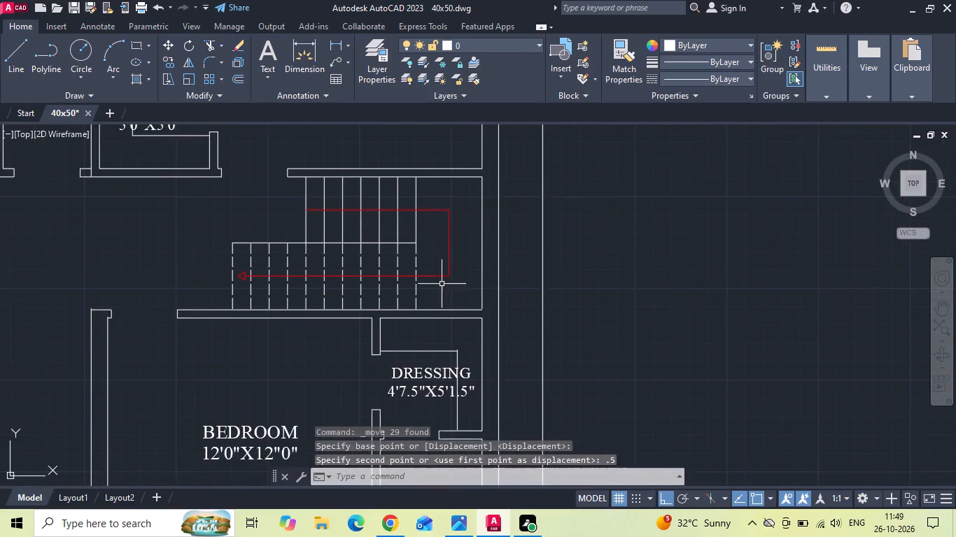
scroll(248, 287, up, 2)
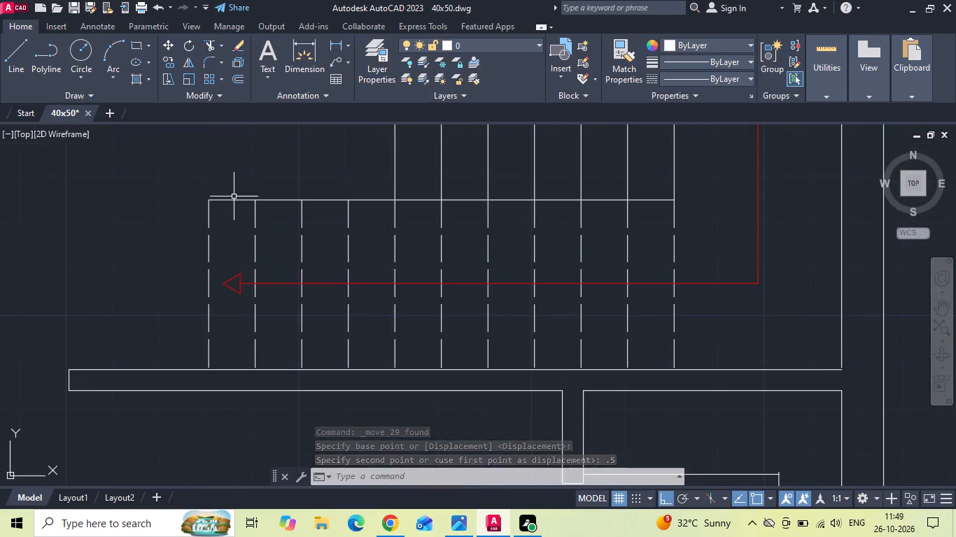
click(234, 196)
click(230, 208)
scroll(225, 211, down, 1)
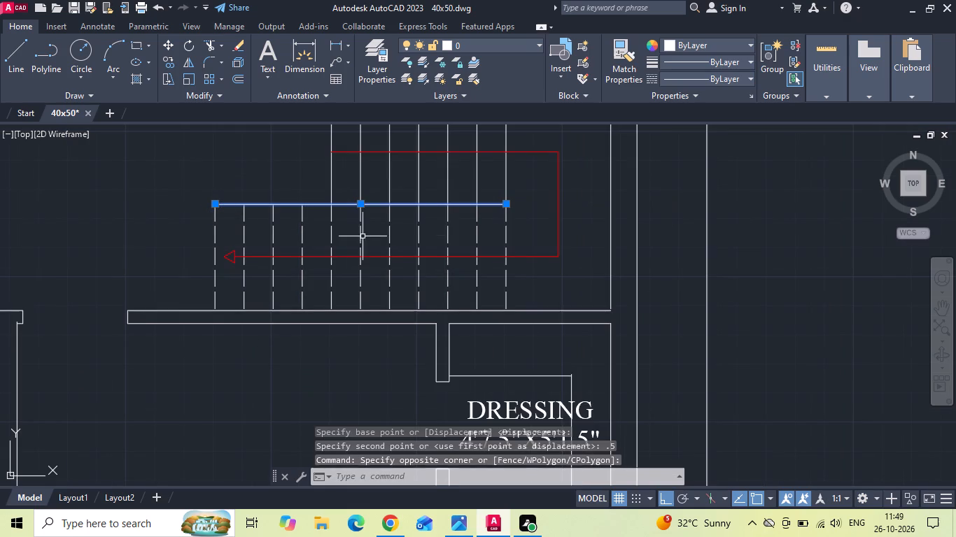
click(516, 233)
click(146, 236)
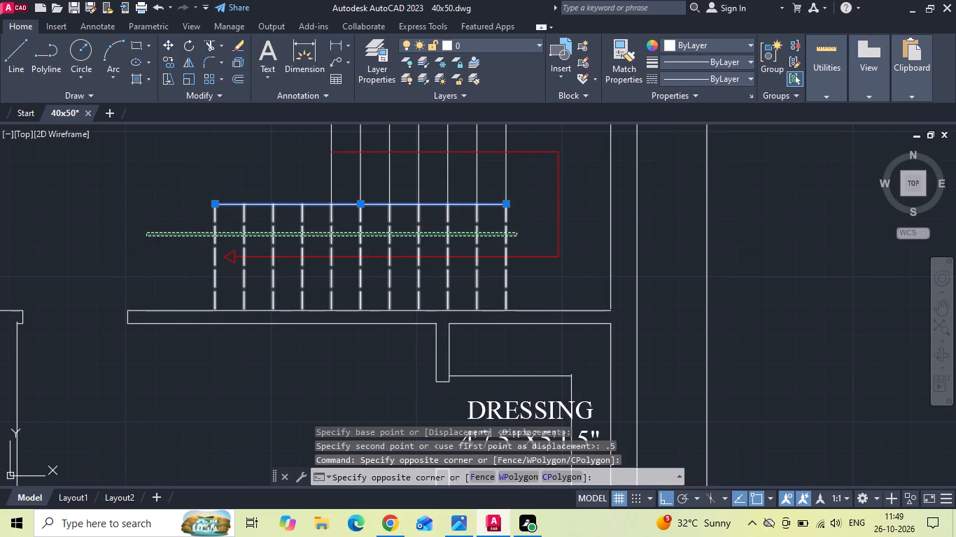
right_click(146, 236)
click(171, 269)
drag(158, 215, 158, 226)
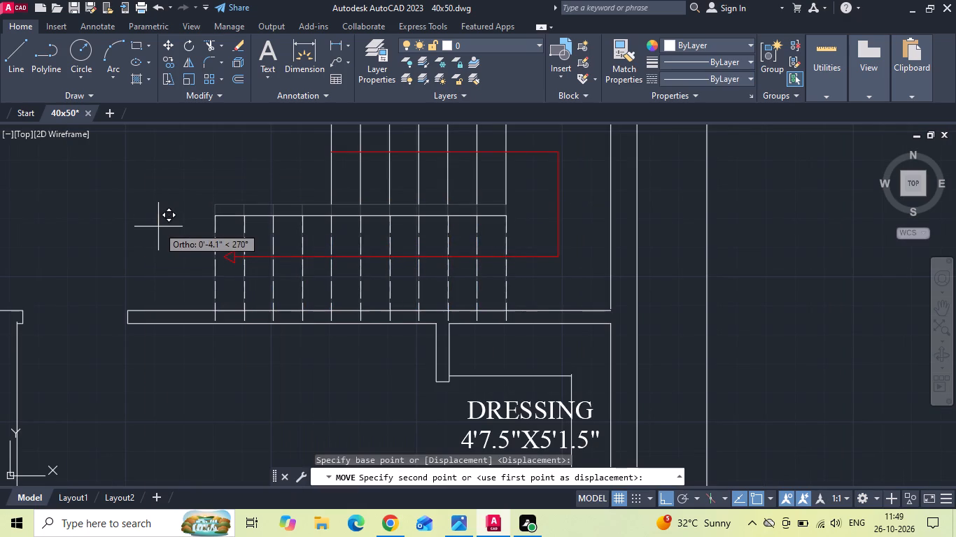
text(.25)
key(Return)
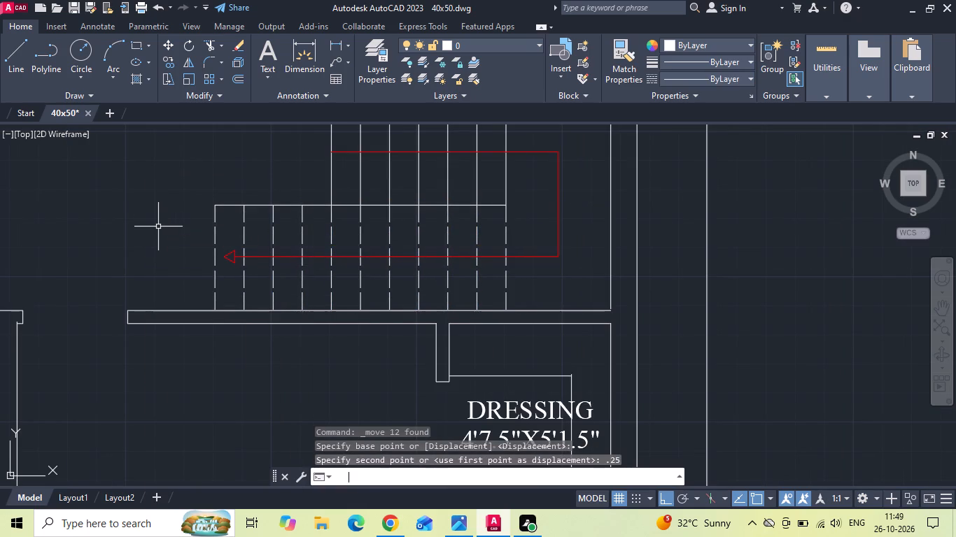
Measure the gap between a dashed lower-flight tread's south end and the wall south of the staircase.
scroll(625, 387, up, 1)
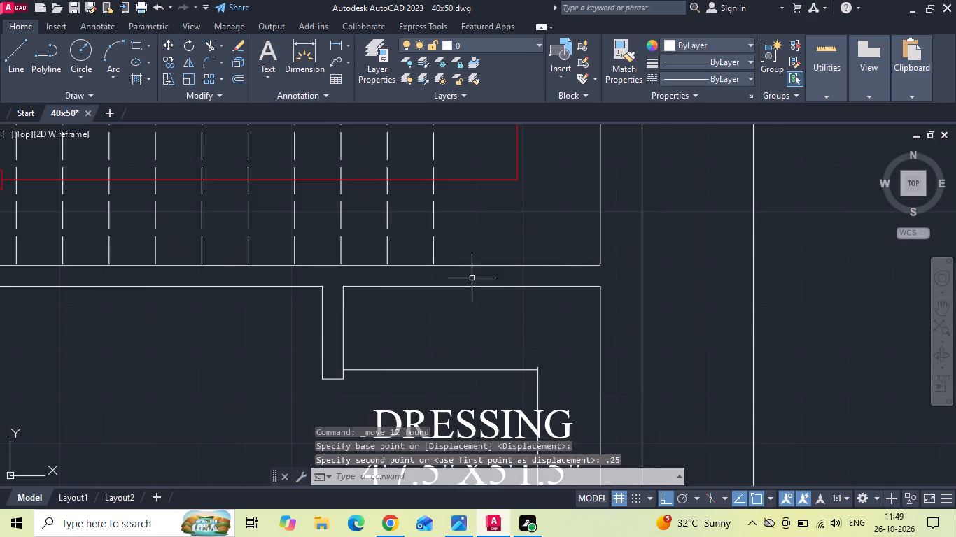
scroll(350, 250, up, 2)
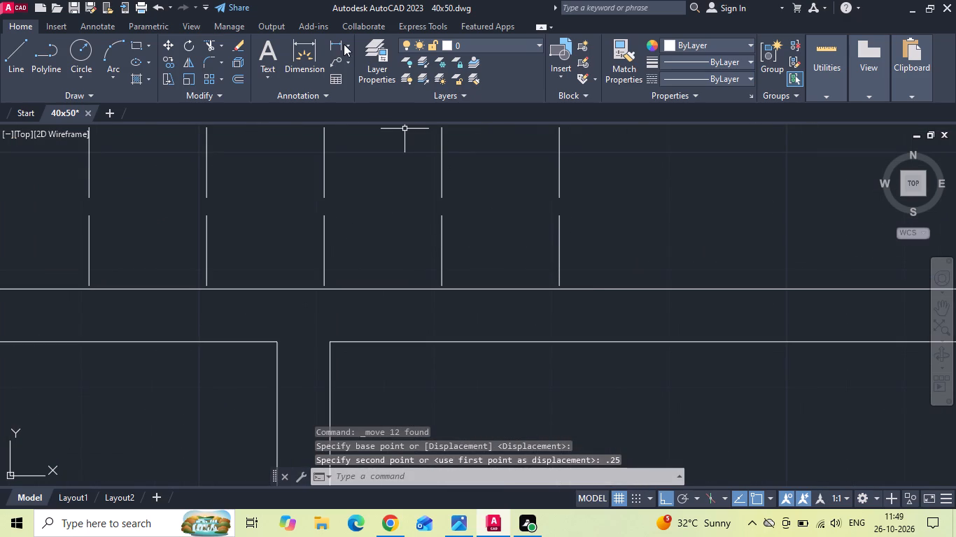
click(344, 44)
scroll(424, 258, up, 3)
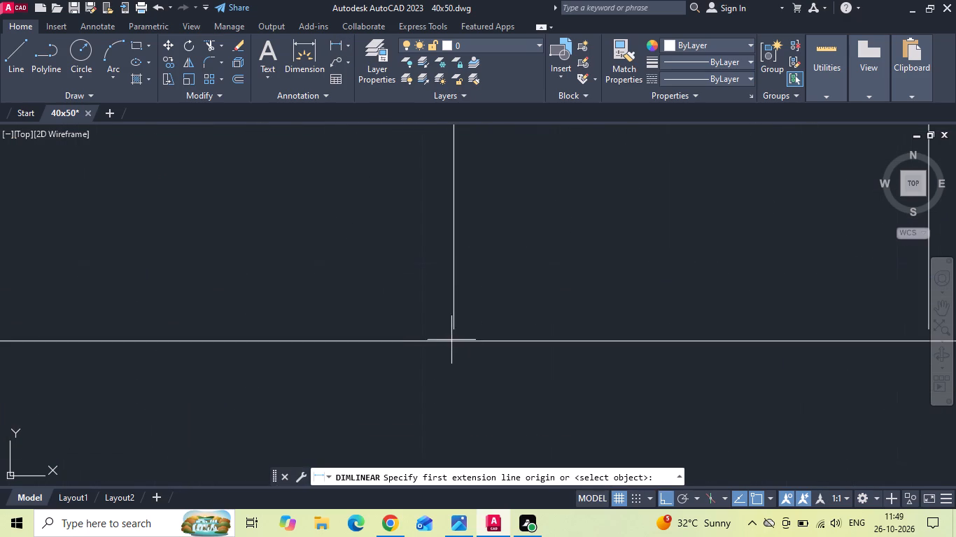
click(456, 328)
click(456, 338)
scroll(456, 338, down, 8)
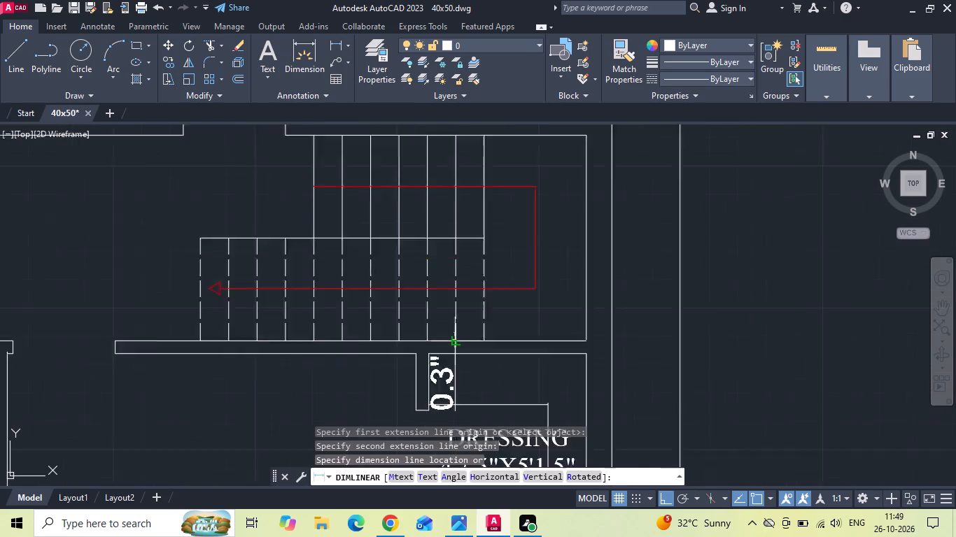
key(Escape)
Measure the staircase's clear north-south depth between the walls on either side of it.
scroll(482, 272, up, 5)
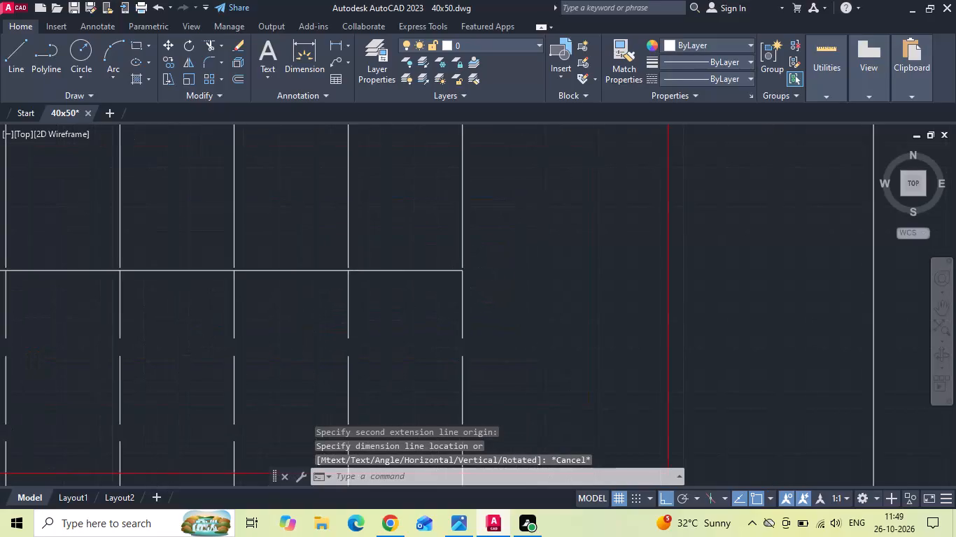
scroll(468, 282, down, 2)
scroll(405, 284, down, 2)
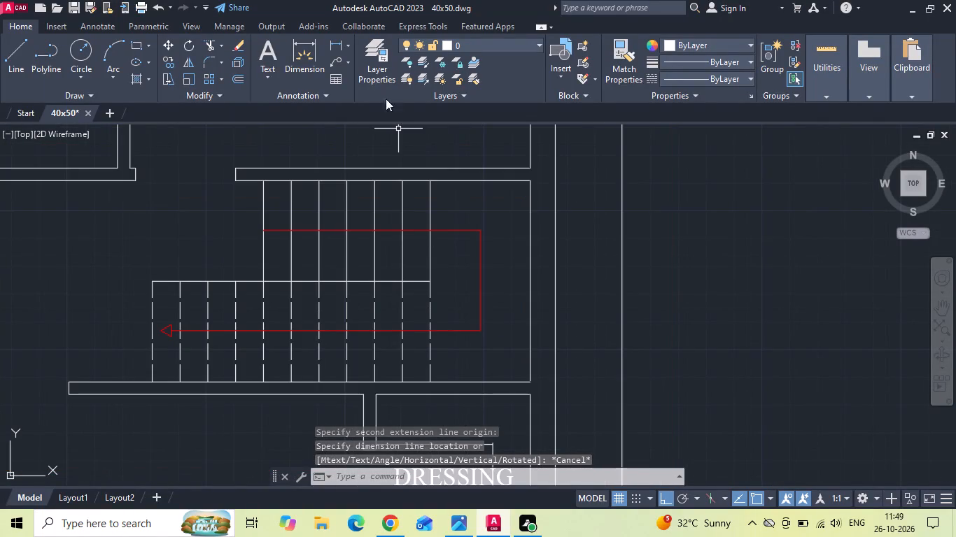
click(335, 42)
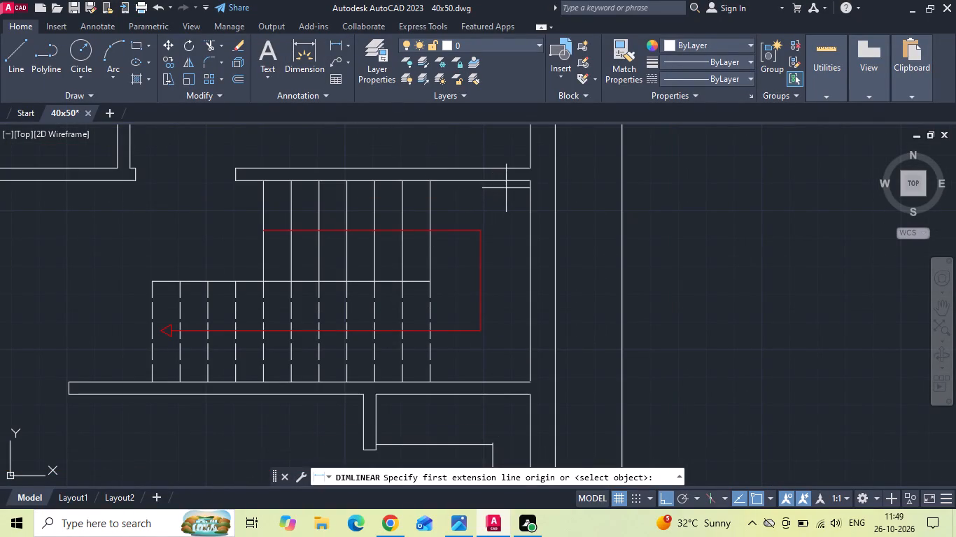
click(507, 183)
click(506, 383)
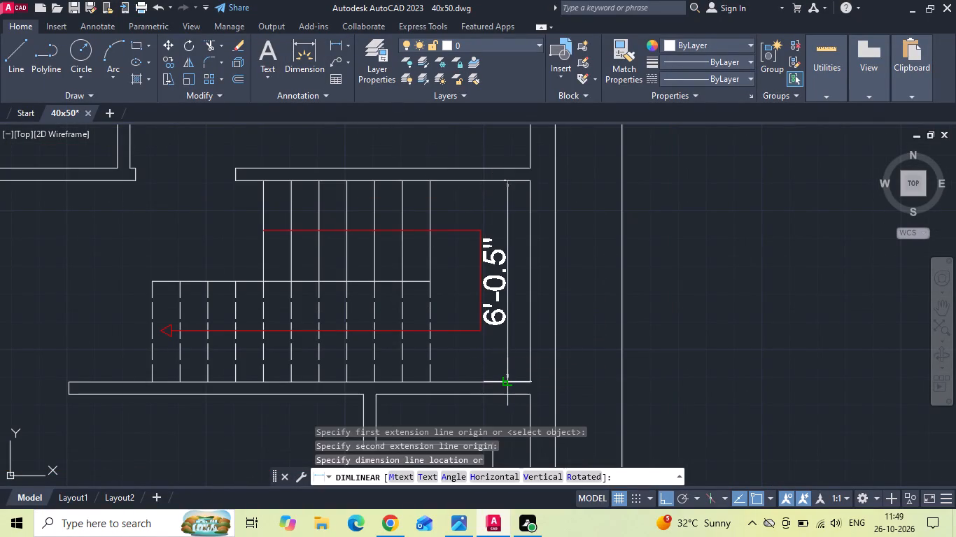
key(Escape)
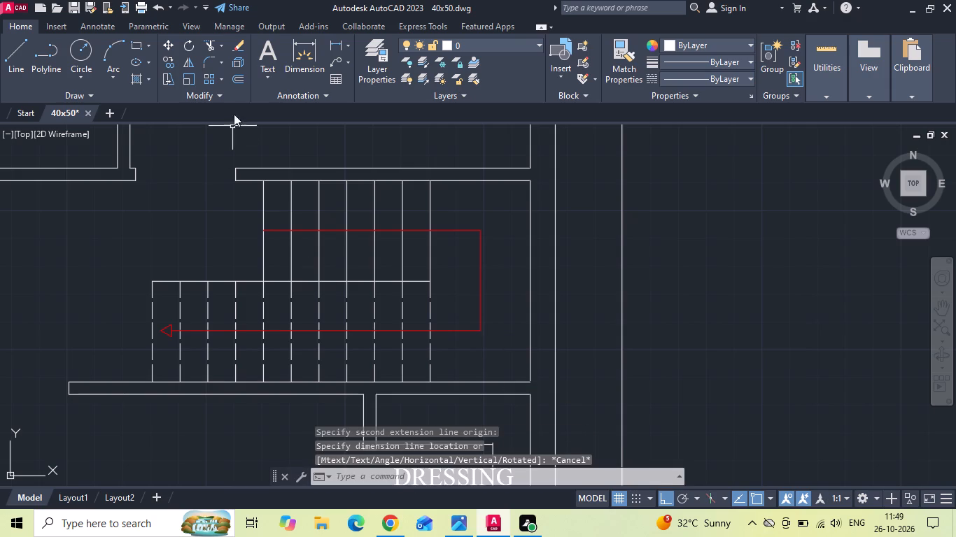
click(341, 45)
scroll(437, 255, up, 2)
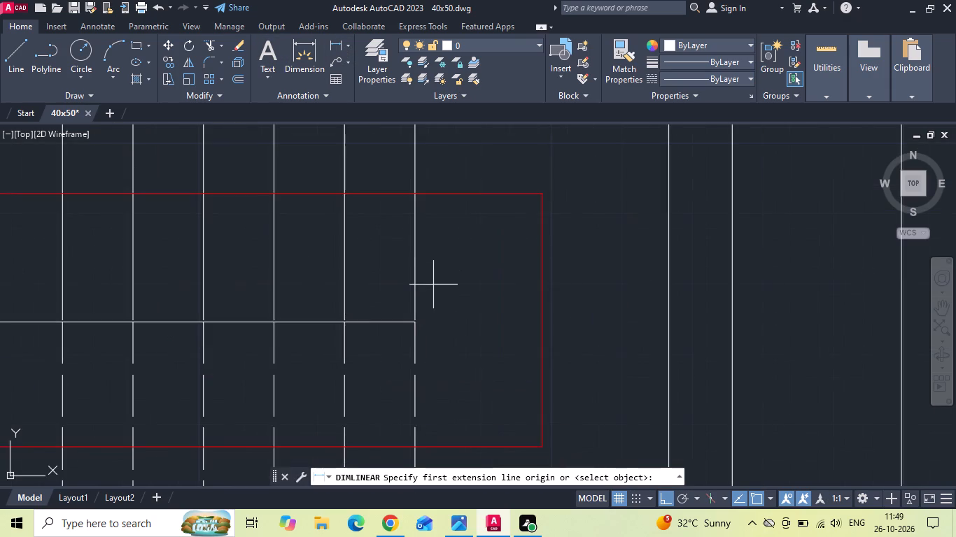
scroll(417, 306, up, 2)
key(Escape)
Extend the upper-flight tread lines south to the dividing line and the dashed lower-flight treads south to the wall.
key(e)
key(x)
key(space)
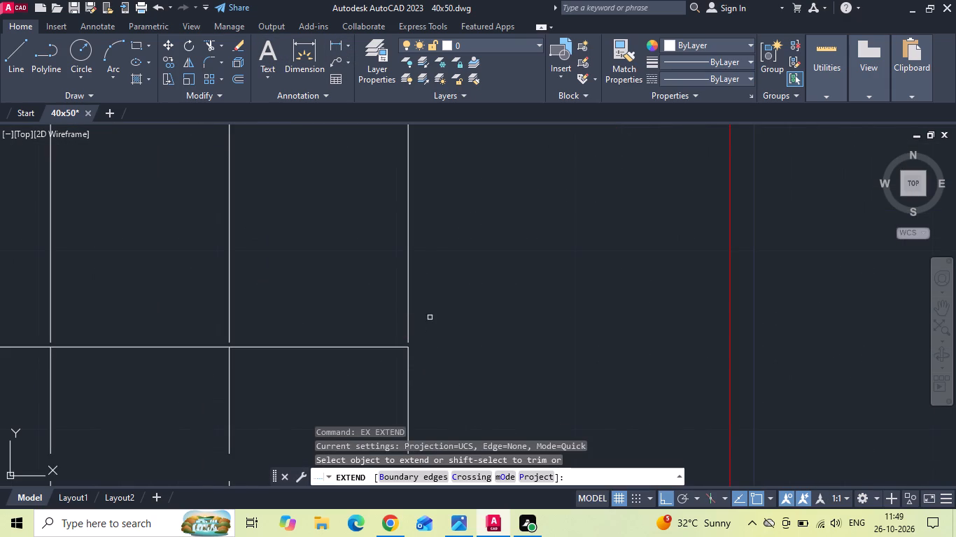
scroll(444, 305, down, 4)
click(446, 296)
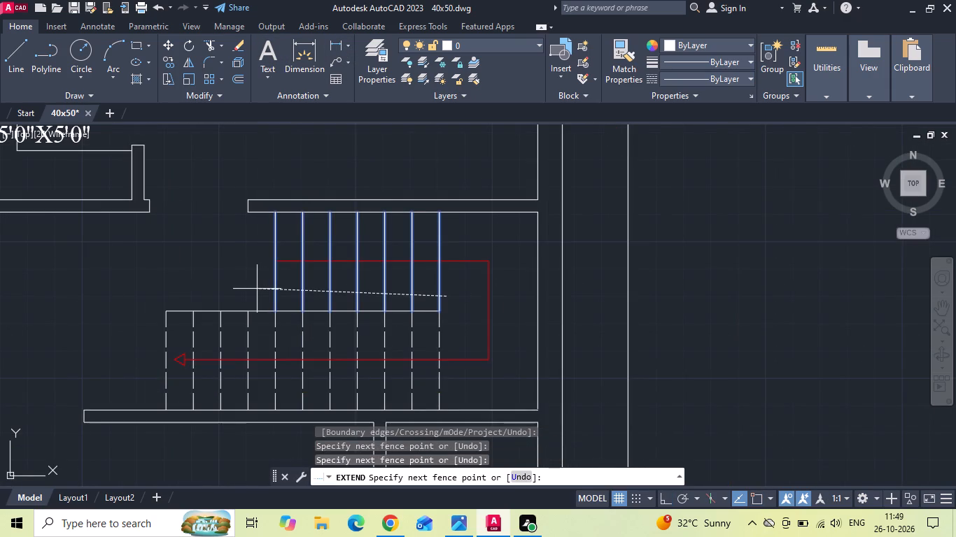
click(255, 294)
click(152, 395)
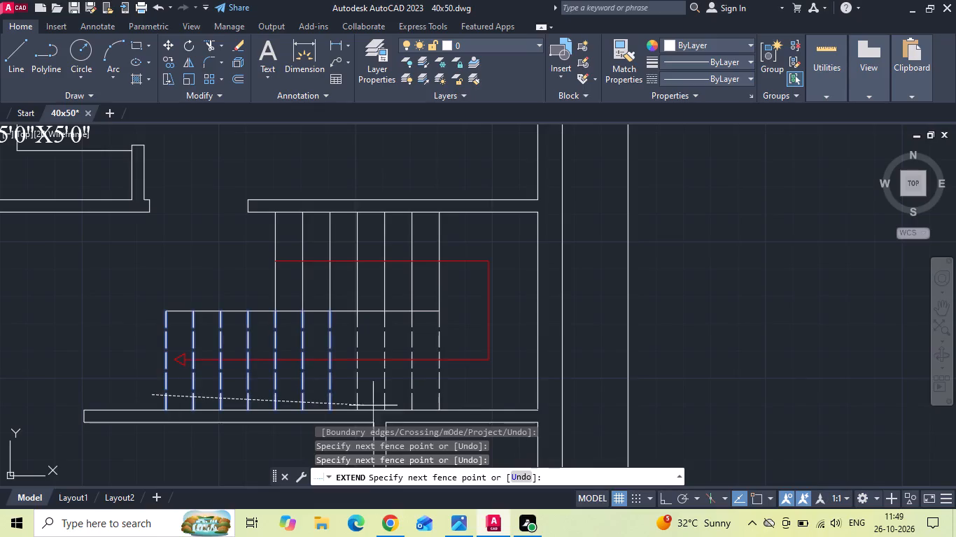
click(483, 402)
key(Escape)
Save the drawing.
key(ctrl+s)
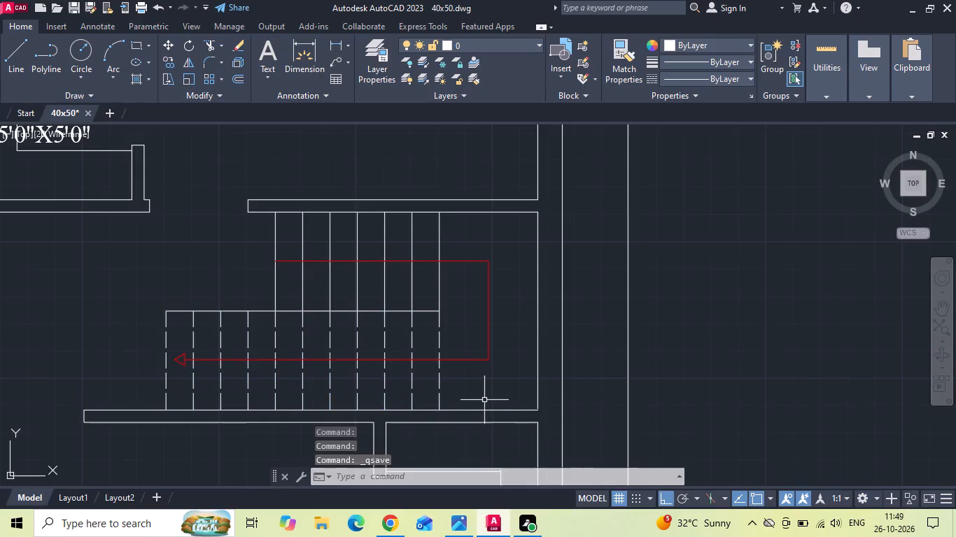
key(ctrl+s)
key(ctrl+s)
key(ctrl+s)
Copy the southern bedroom's BEDROOM label straight south into the parking area.
scroll(477, 274, down, 1)
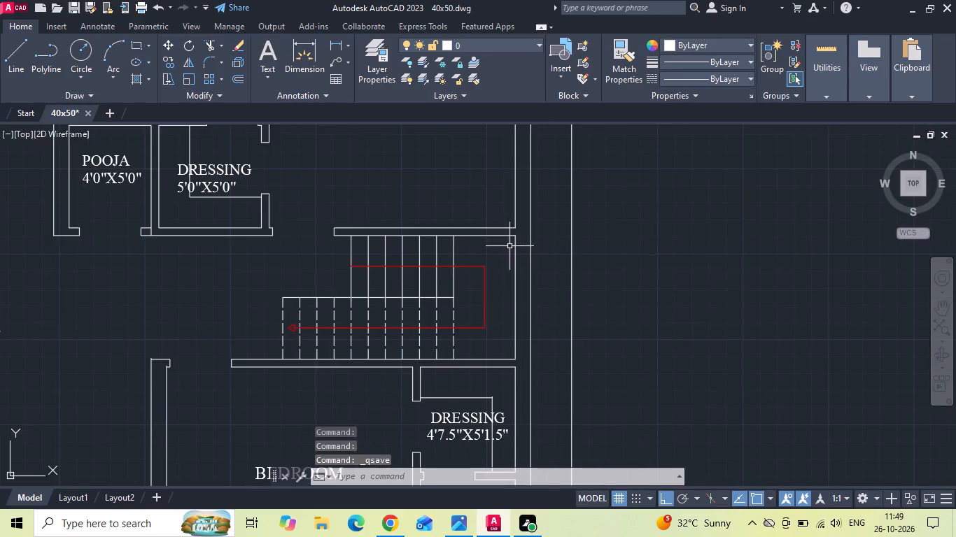
scroll(509, 246, down, 3)
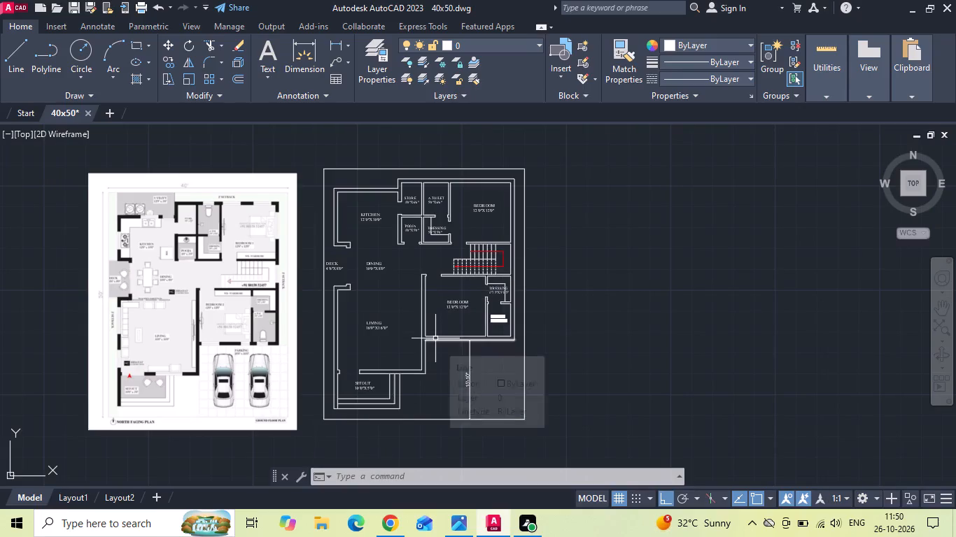
click(449, 305)
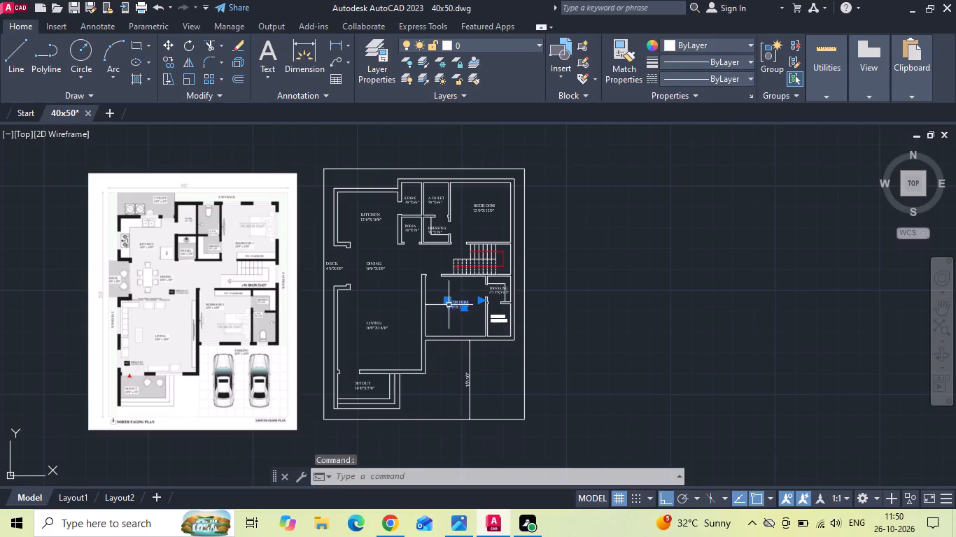
right_click(449, 305)
click(498, 276)
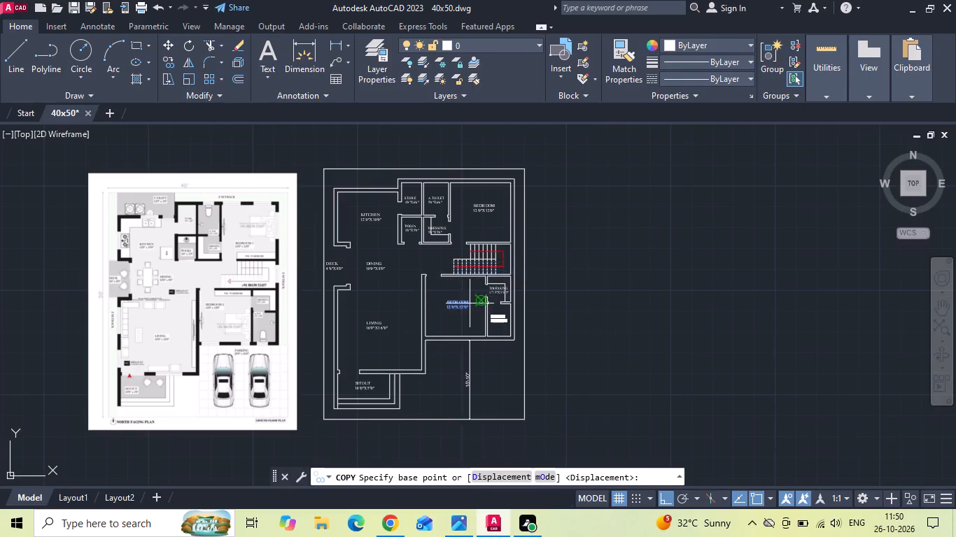
scroll(469, 305, up, 1)
click(449, 308)
middle_drag(442, 408, 457, 346)
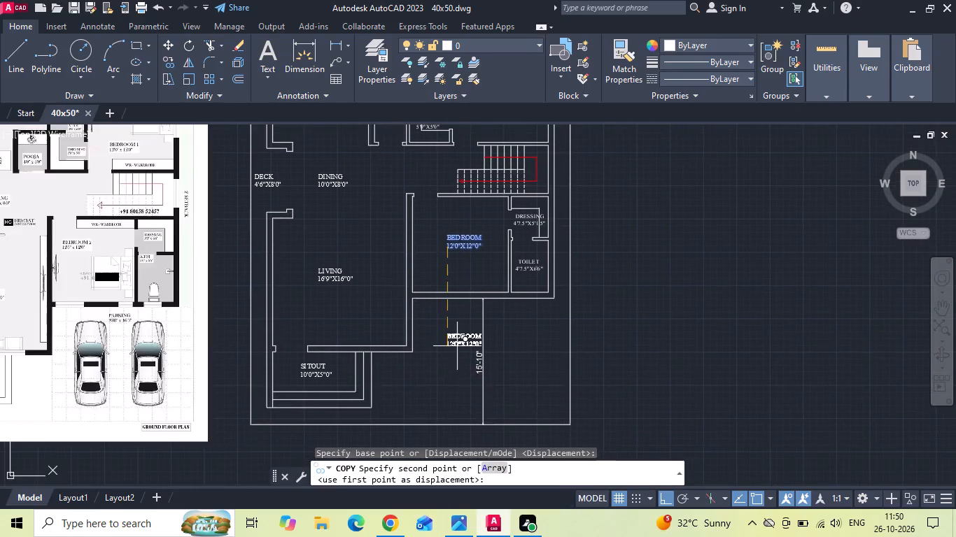
scroll(465, 362, up, 2)
click(472, 290)
key(Escape)
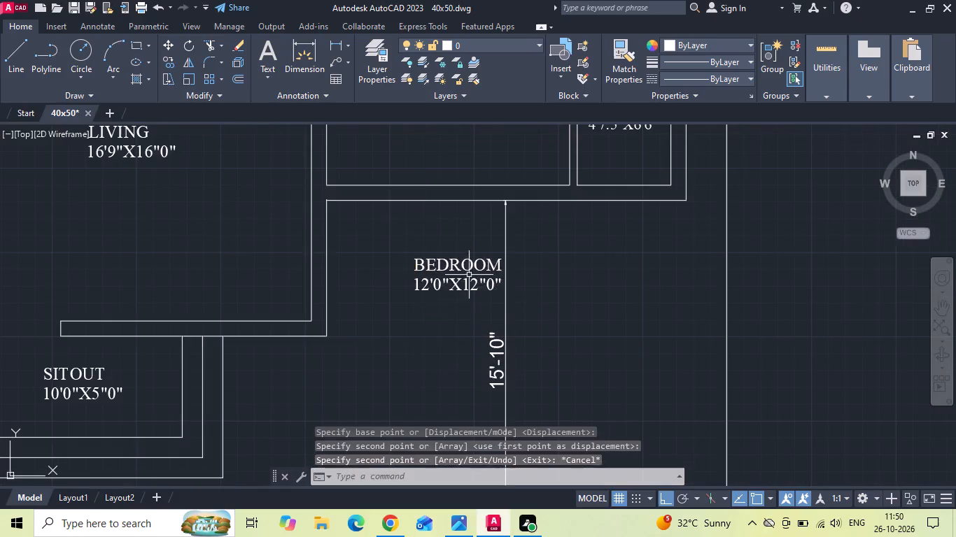
Move the copied BEDROOM label east towards the middle of the parking area.
click(469, 275)
click(459, 250)
right_click(458, 249)
click(489, 258)
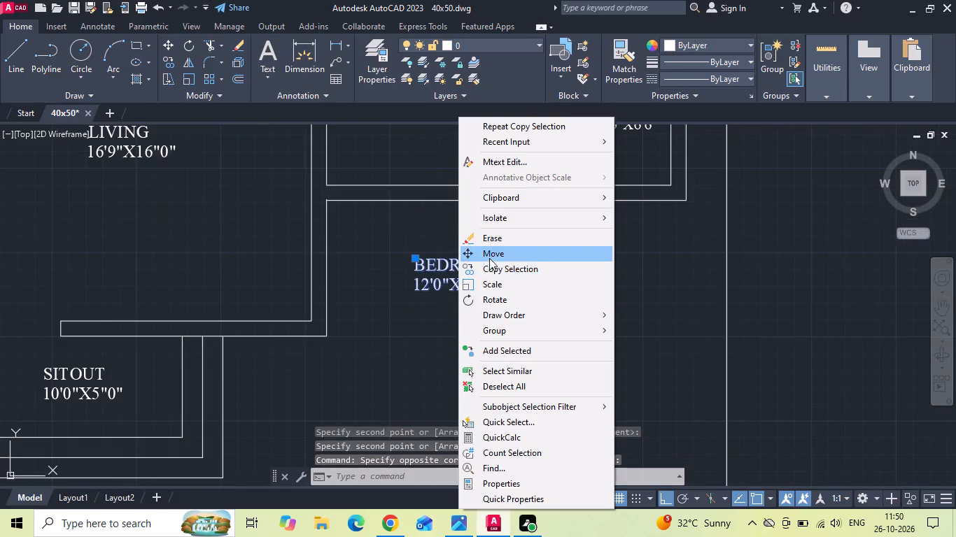
drag(586, 277, 614, 280)
click(666, 287)
Replace the room name in the copied label with PARKING, keeping the size on its own second line.
double_click(553, 261)
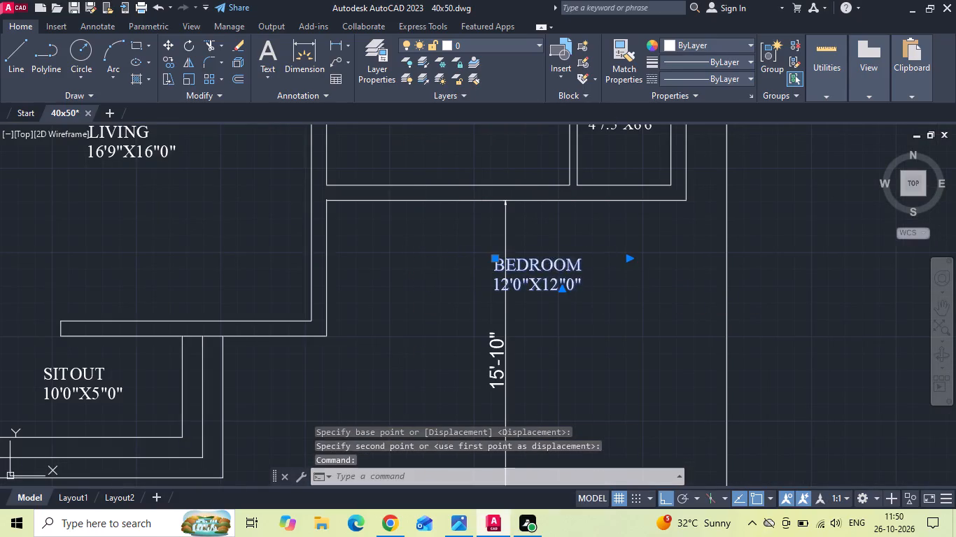
scroll(558, 263, up, 2)
drag(648, 280, 140, 280)
key(BackSpace)
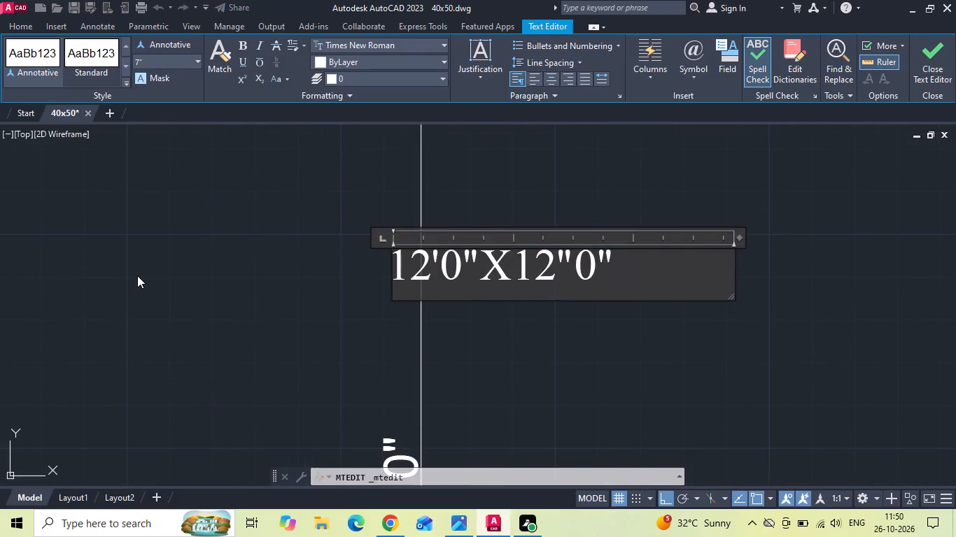
text(PARKIN)
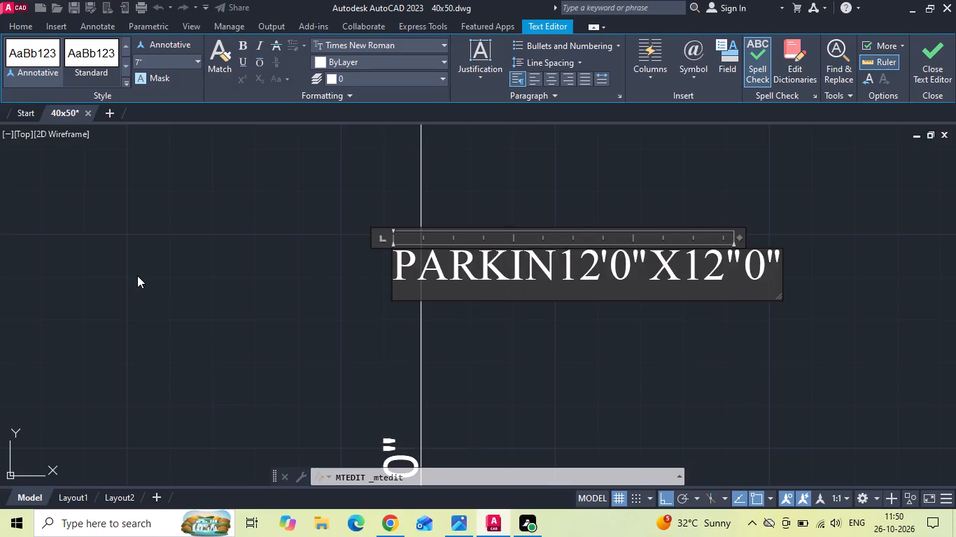
key(g)
key(Return)
Change the second size value in the PARKING label to 15'10", making it read 12'0"X15'10".
scroll(193, 296, down, 1)
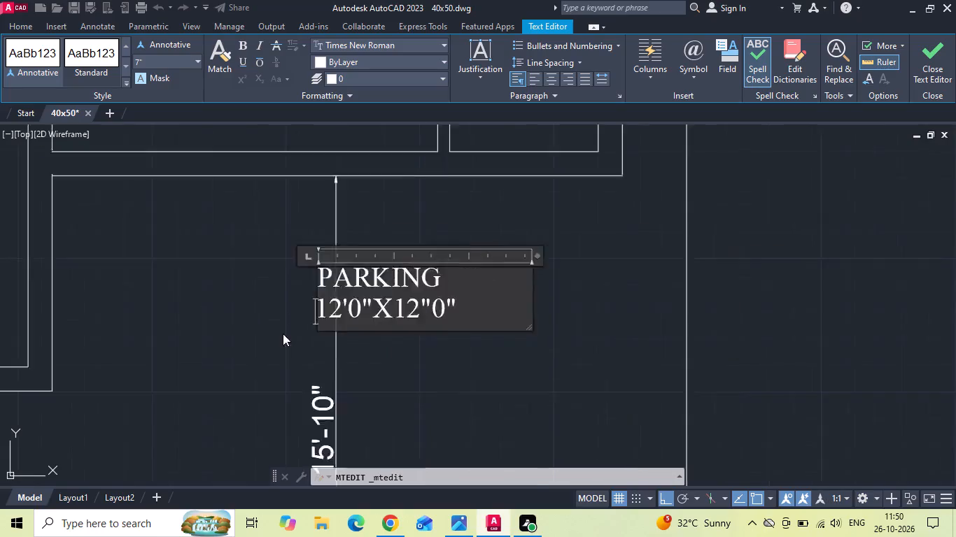
scroll(283, 334, down, 3)
middle_drag(322, 287, 353, 282)
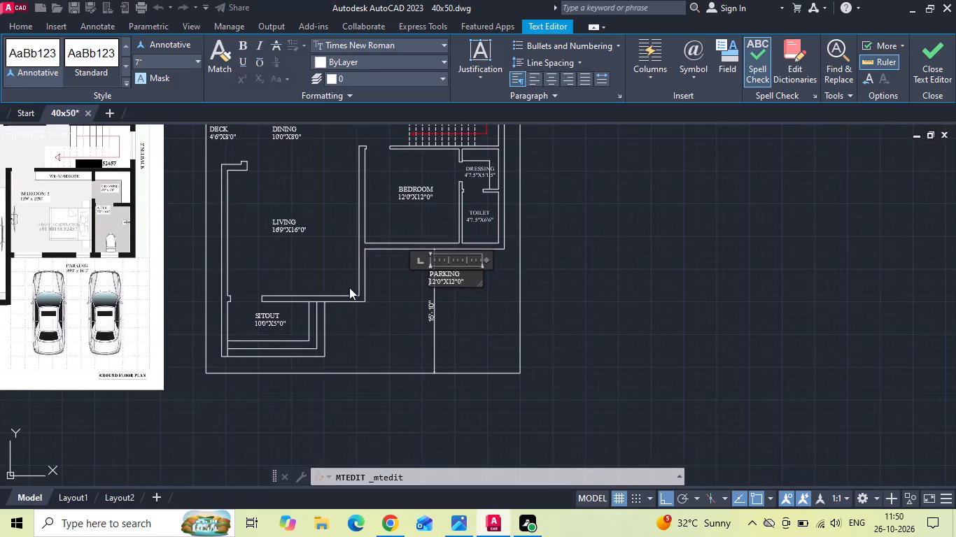
scroll(388, 282, up, 2)
scroll(526, 275, up, 1)
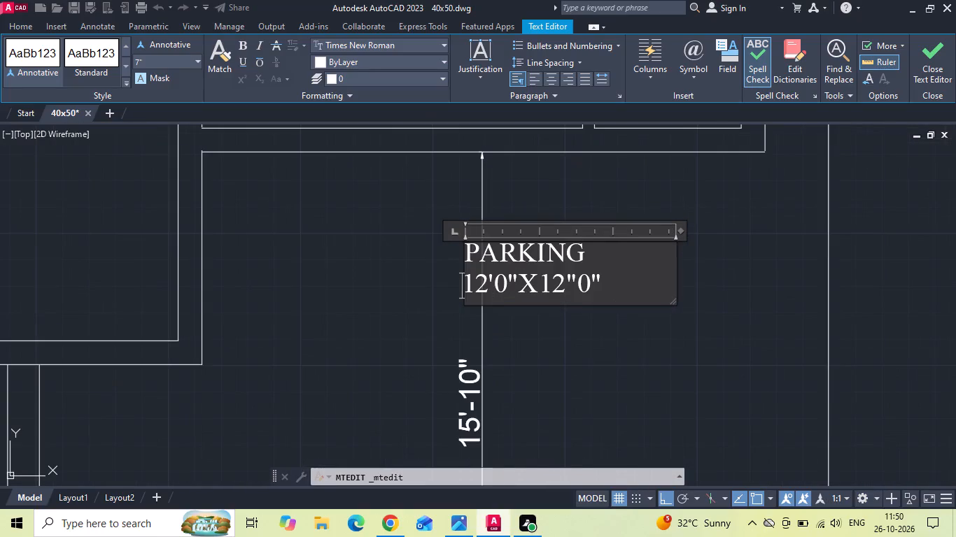
click(563, 287)
key(BackSpace)
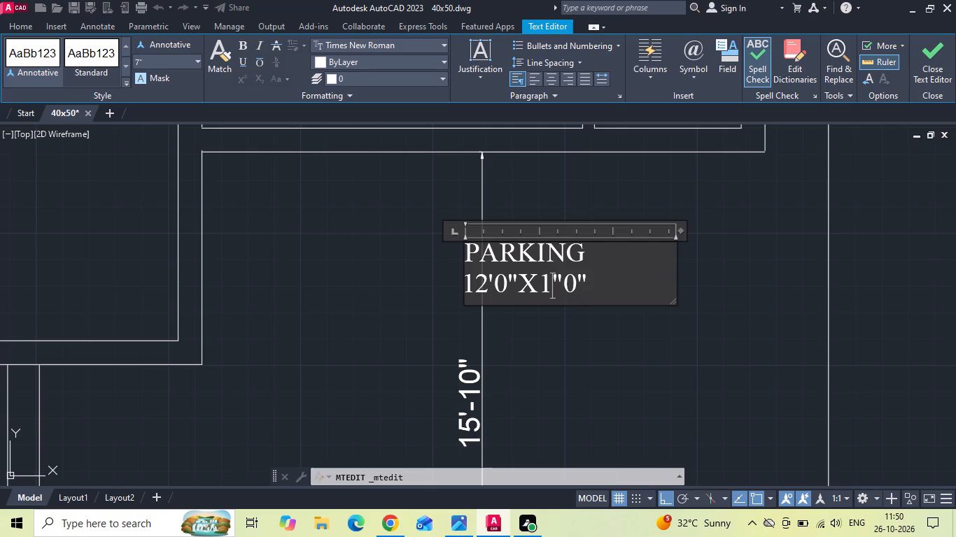
key(5)
click(579, 294)
key(1)
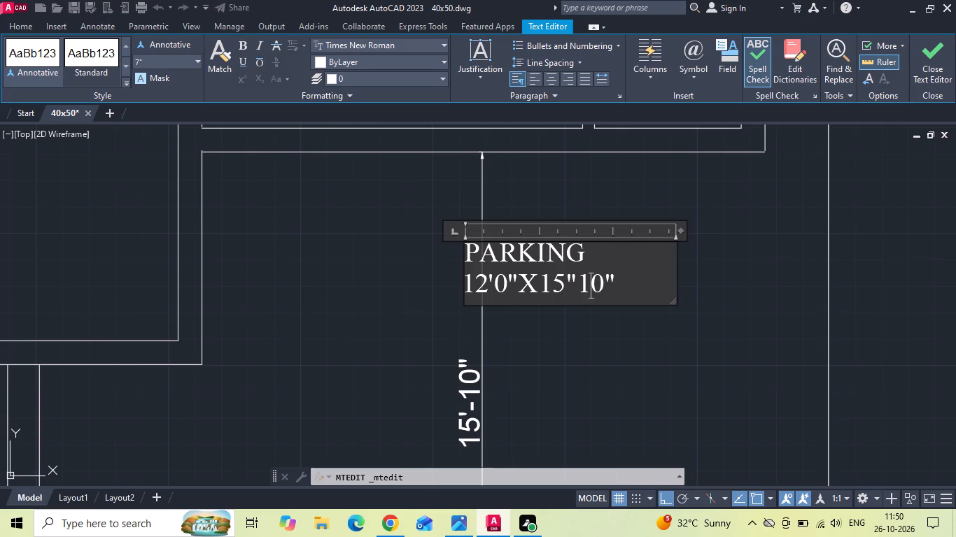
click(575, 281)
key(BackSpace)
key(apostrophe)
click(548, 339)
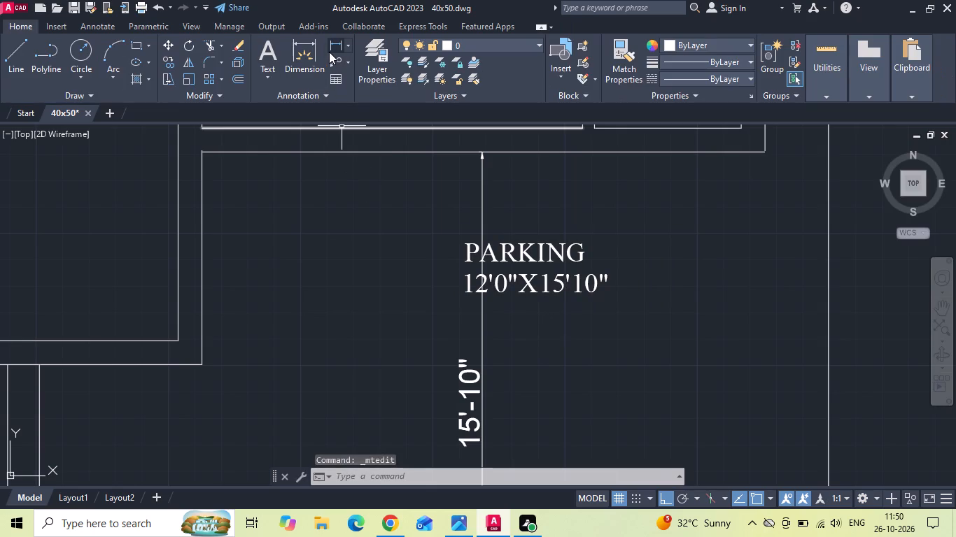
Dimension the parking area's width from the living room's east wall to the plot's east boundary, just south of the bedroom wall.
click(331, 49)
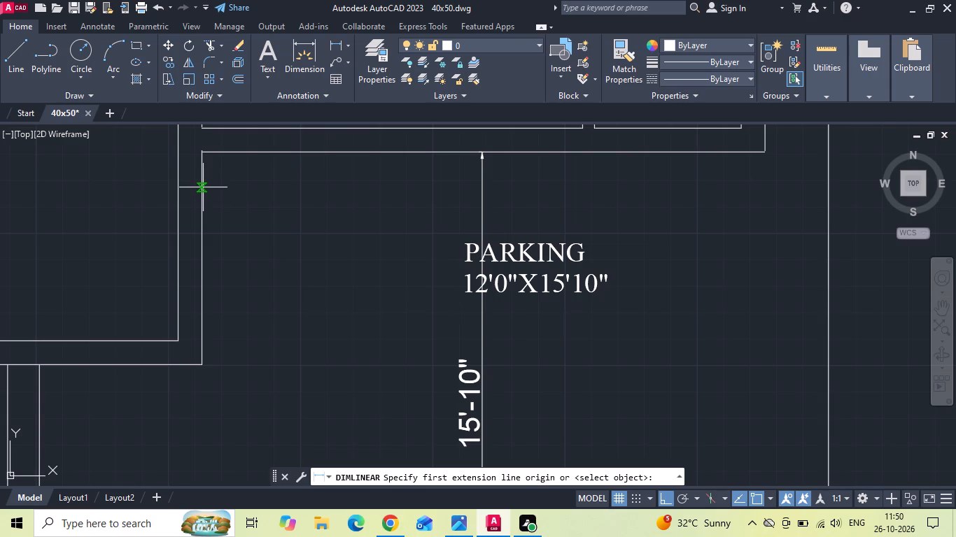
click(203, 187)
scroll(170, 223, down, 1)
click(584, 202)
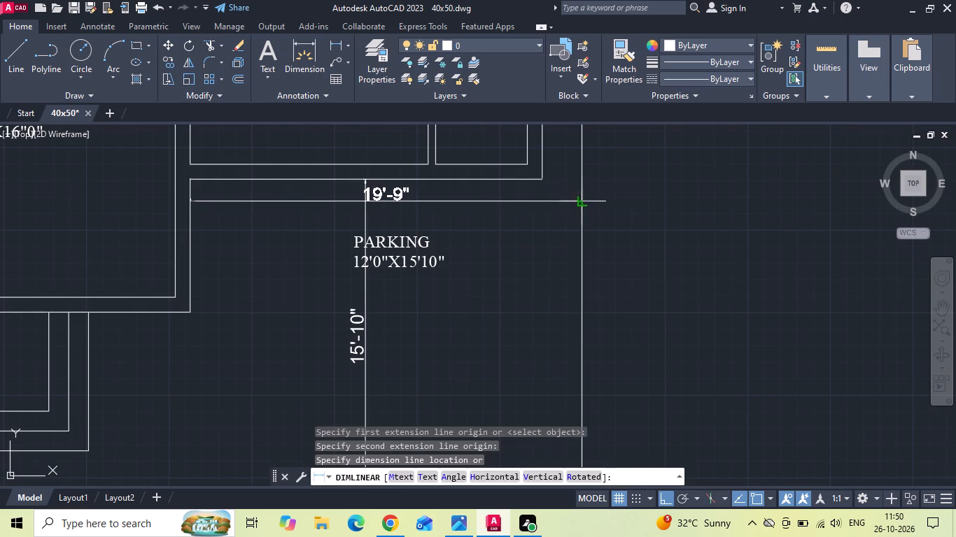
click(547, 216)
scroll(135, 182, up, 2)
scroll(253, 155, up, 3)
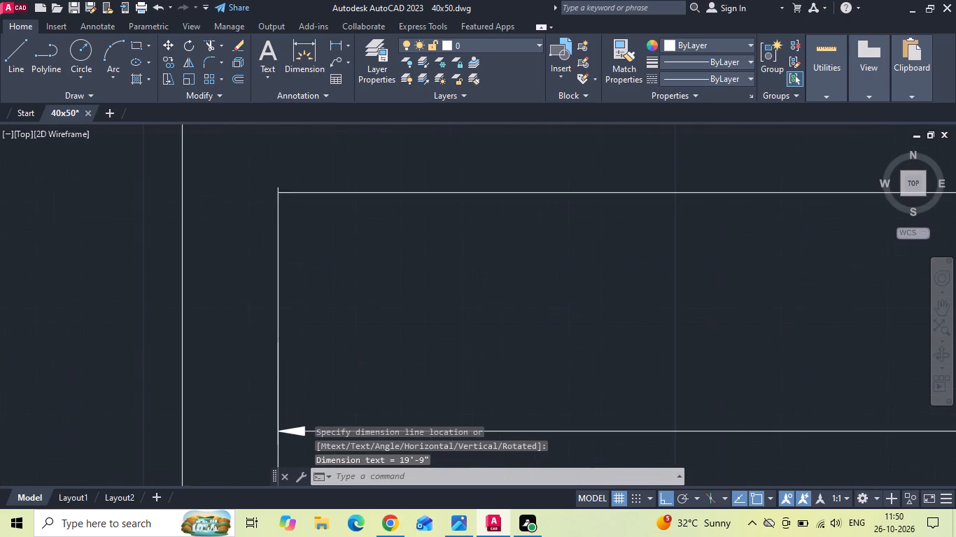
Fillet the corner where the bedroom's south wall line meets the living room's east wall, with zero radius.
key(f)
key(space)
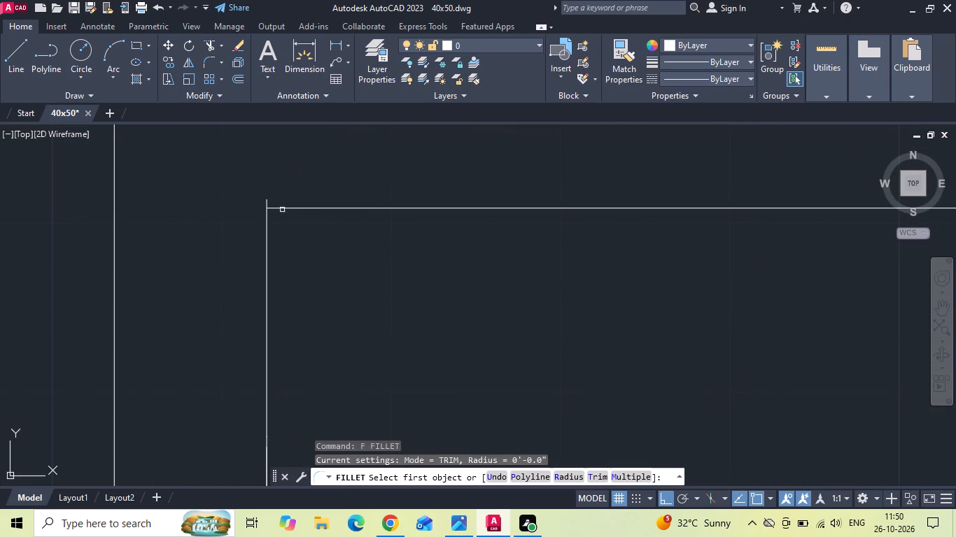
click(280, 207)
click(267, 226)
scroll(267, 226, down, 4)
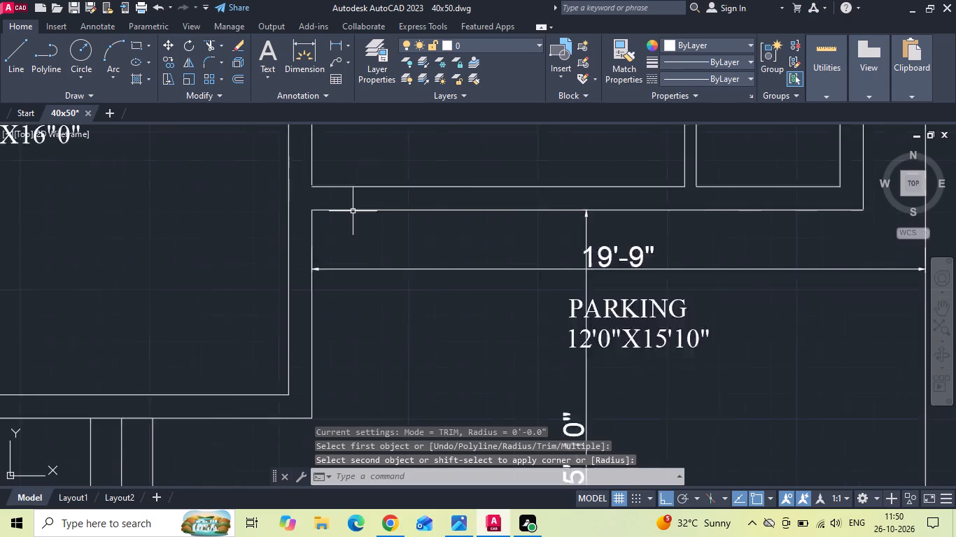
scroll(353, 212, down, 2)
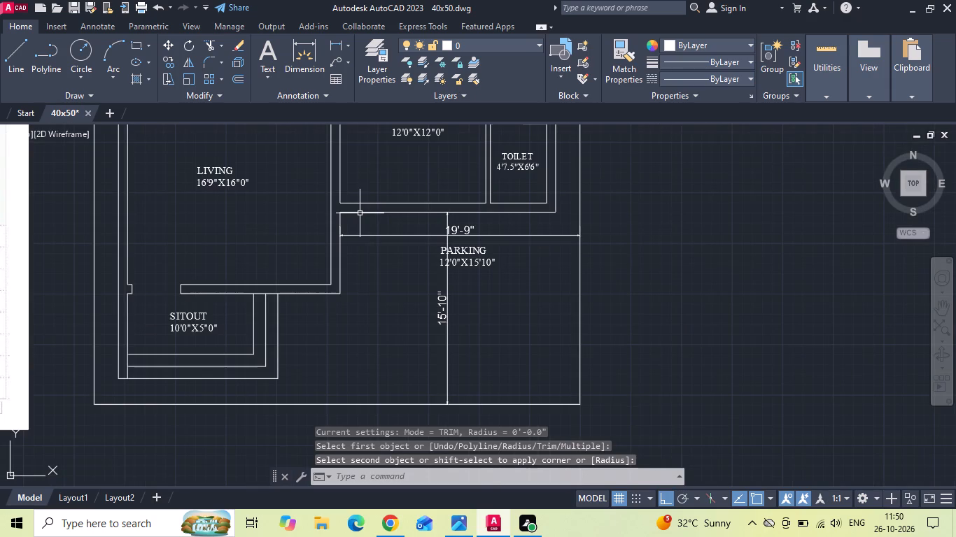
key(Escape)
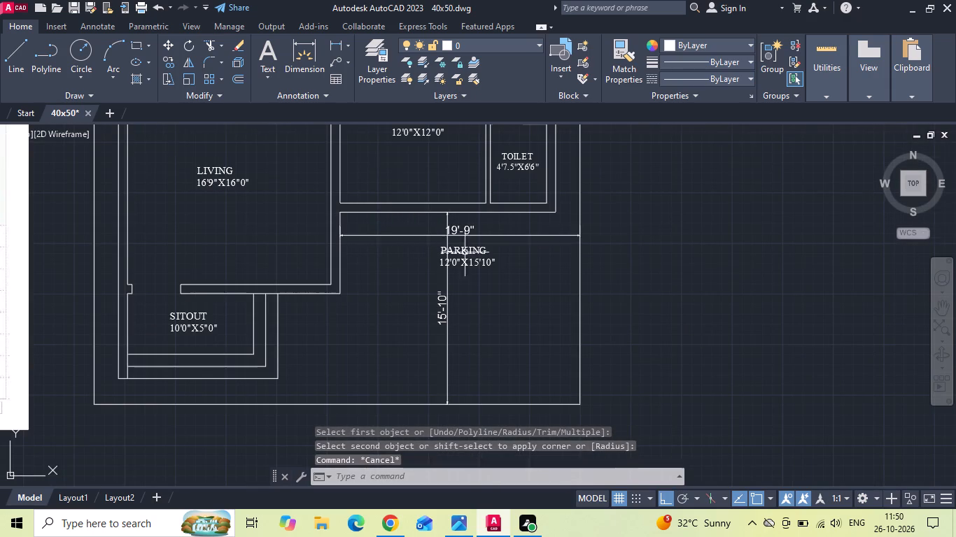
Change the first size value in the PARKING label to 19'9", making it read 19'9"X15'10".
scroll(470, 252, up, 2)
double_click(409, 282)
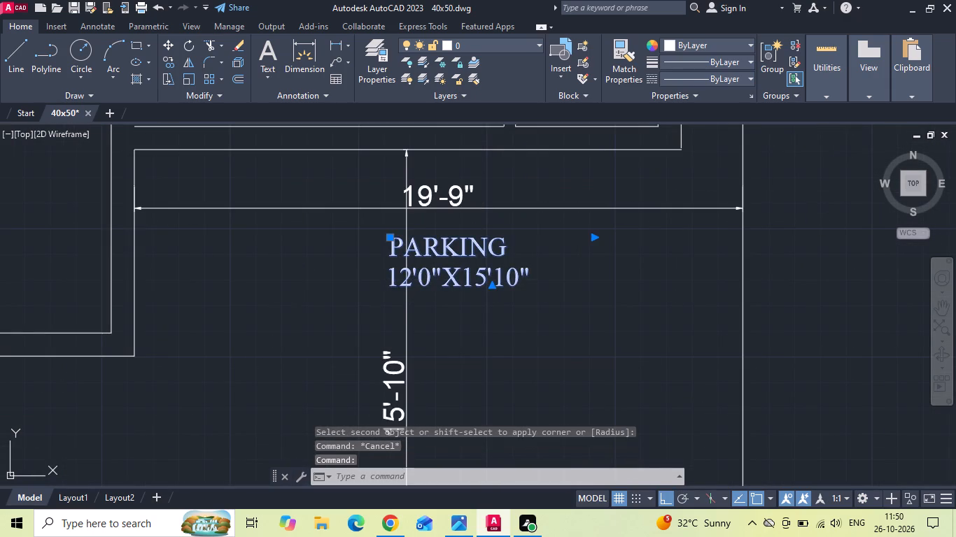
key(BackSpace)
key(9)
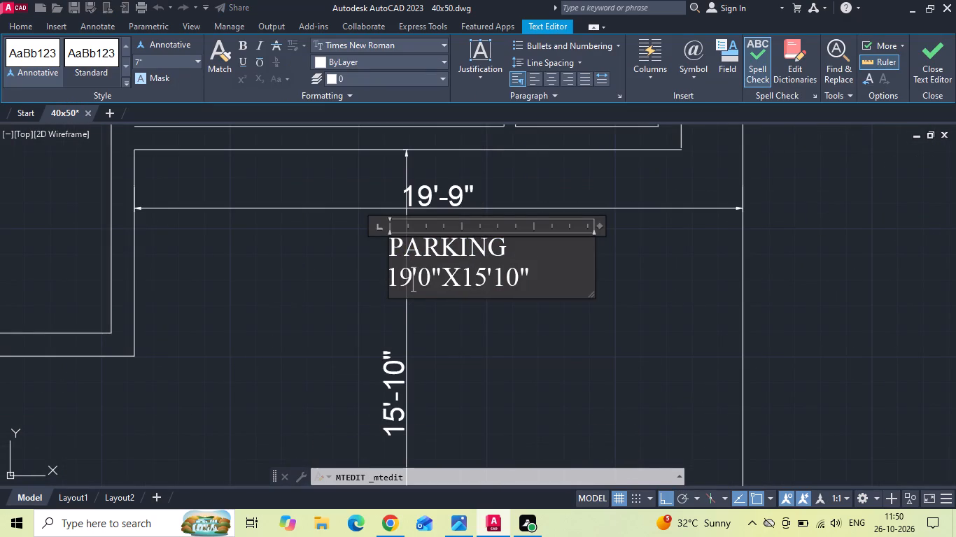
click(430, 287)
key(BackSpace)
key(9)
scroll(409, 252, down, 1)
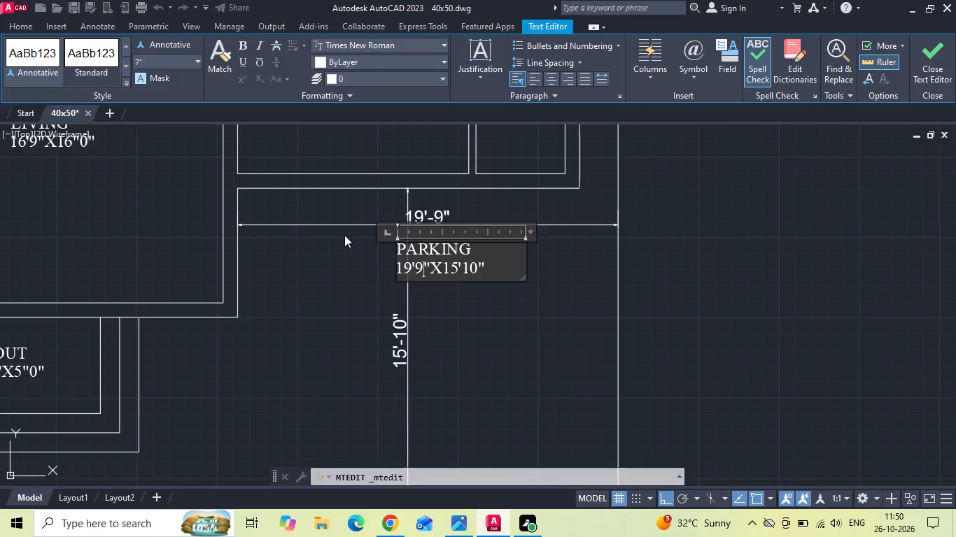
click(344, 235)
Erase the horizontal and vertical dimensions in the parking area.
drag(561, 212, 557, 231)
click(548, 253)
drag(512, 324, 380, 364)
click(378, 366)
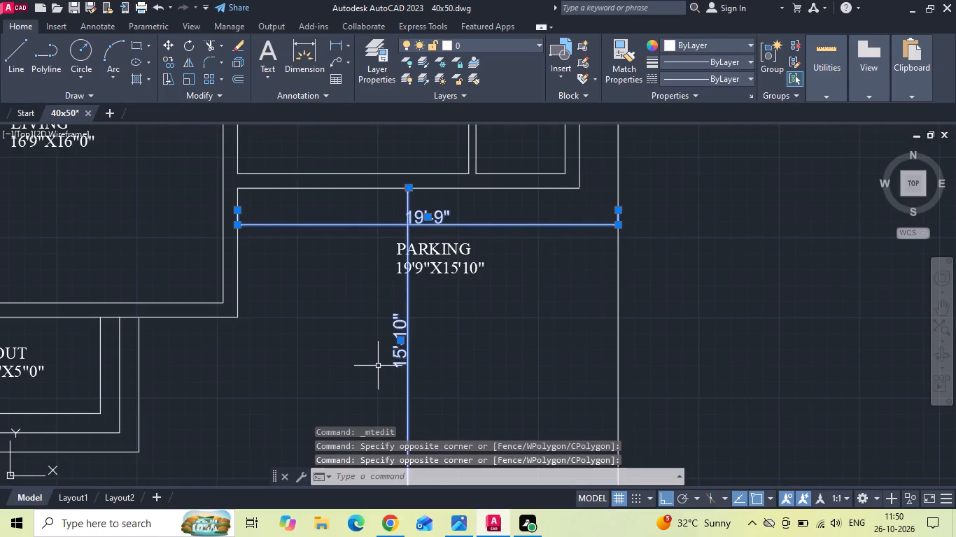
key(Delete)
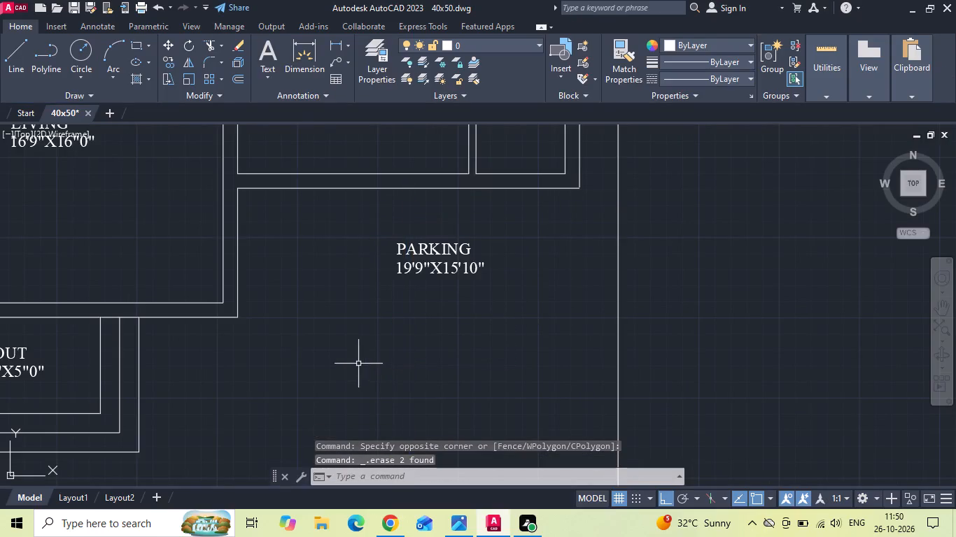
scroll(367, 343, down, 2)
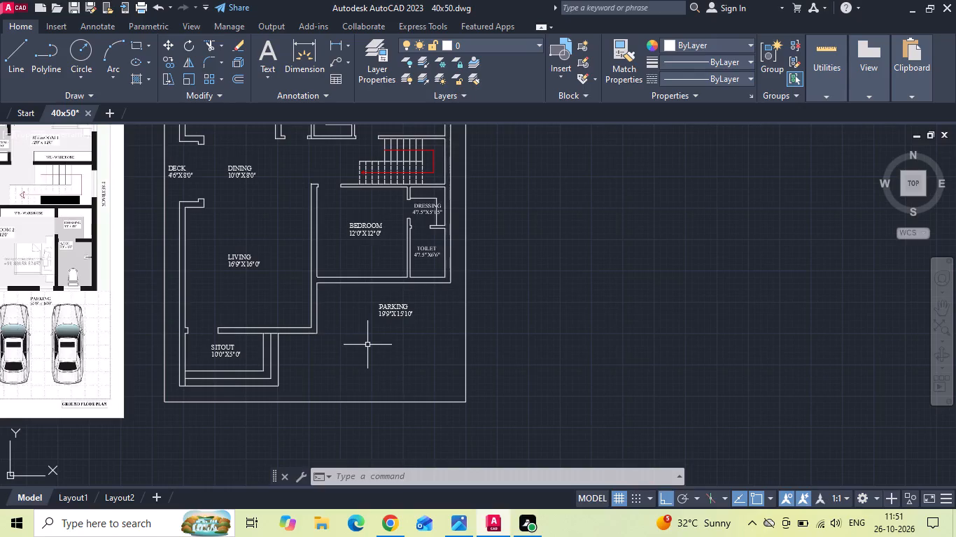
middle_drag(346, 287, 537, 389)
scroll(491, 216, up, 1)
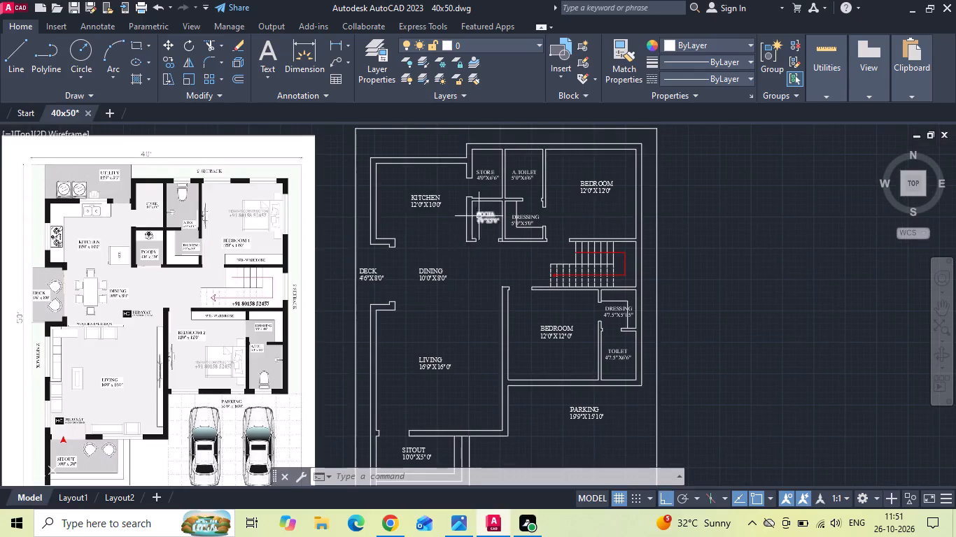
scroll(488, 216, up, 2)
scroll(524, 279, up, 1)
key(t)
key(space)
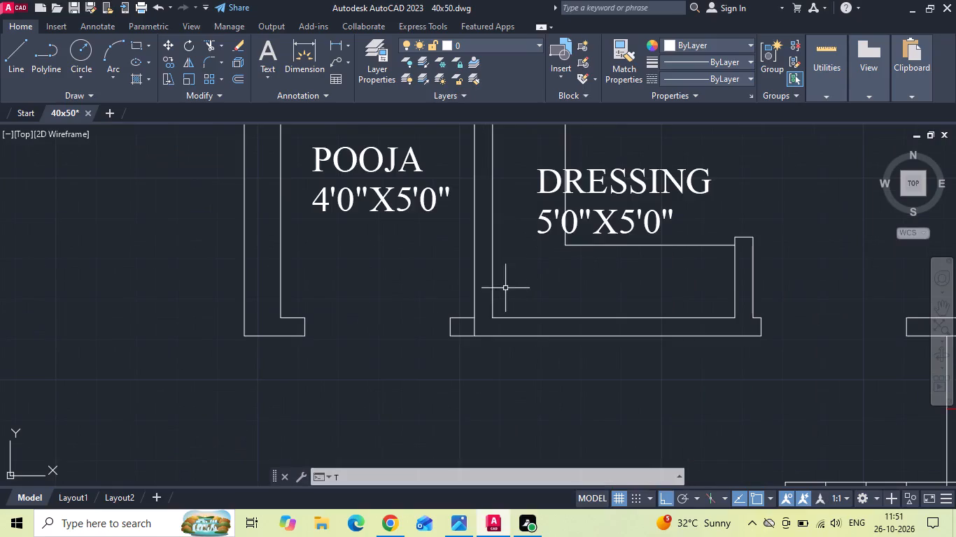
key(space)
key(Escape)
Trim the short line crossing the wall junction at the south end of the wall between POOJA and DRESSING.
text(TR)
key(space)
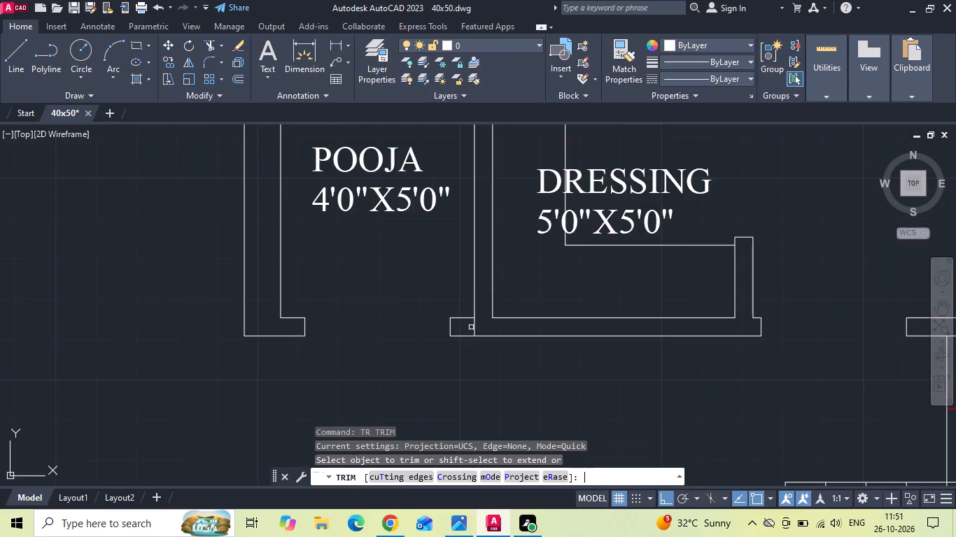
click(474, 328)
scroll(534, 277, down, 3)
key(Escape)
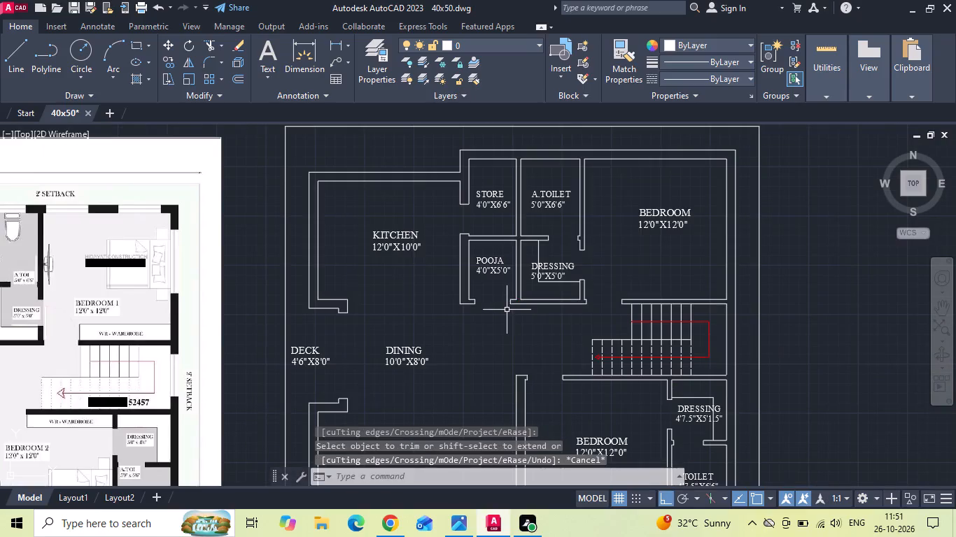
Copy the store's outer west wall line, north of the kitchen wall, 4.5" to the west.
scroll(504, 310, down, 1)
scroll(167, 274, up, 2)
scroll(155, 269, down, 1)
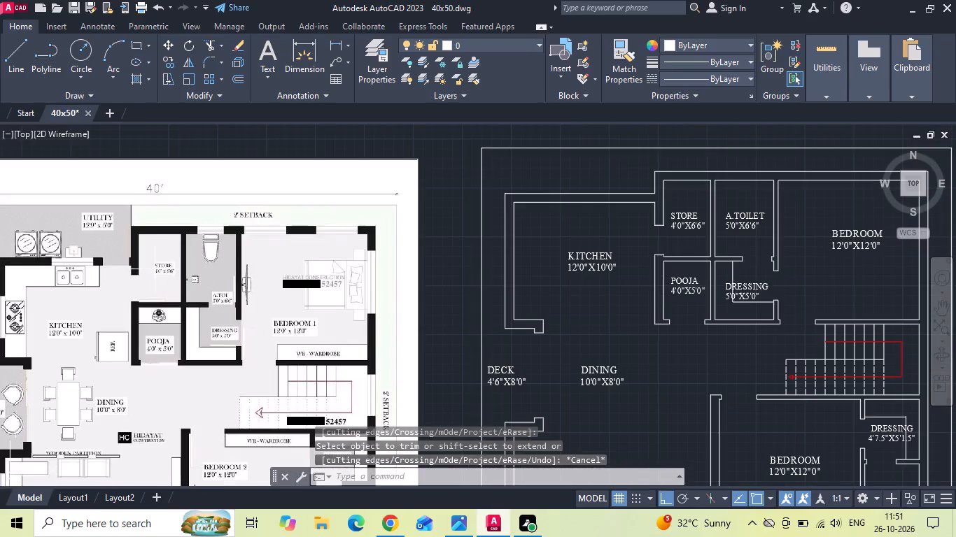
middle_drag(20, 299, 76, 287)
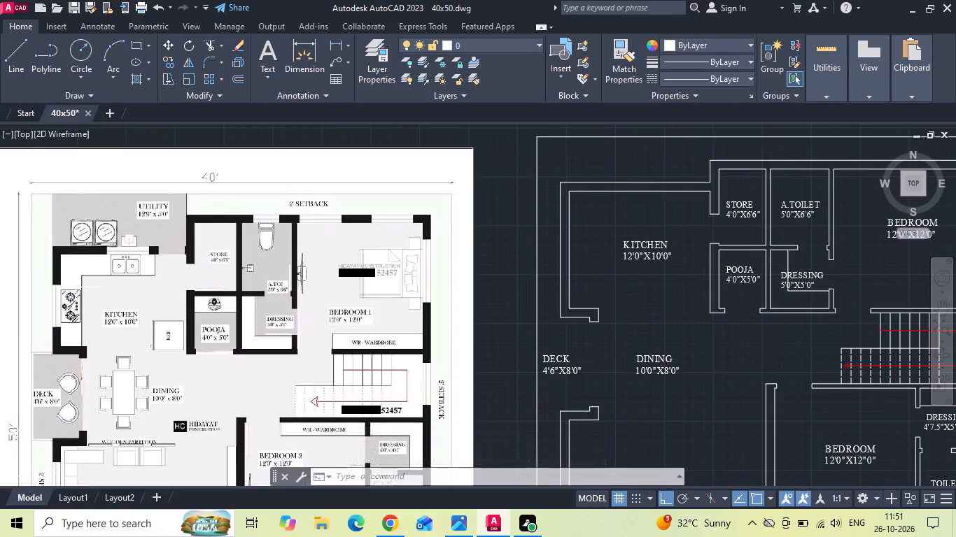
scroll(76, 287, down, 1)
scroll(491, 192, up, 2)
scroll(418, 246, up, 2)
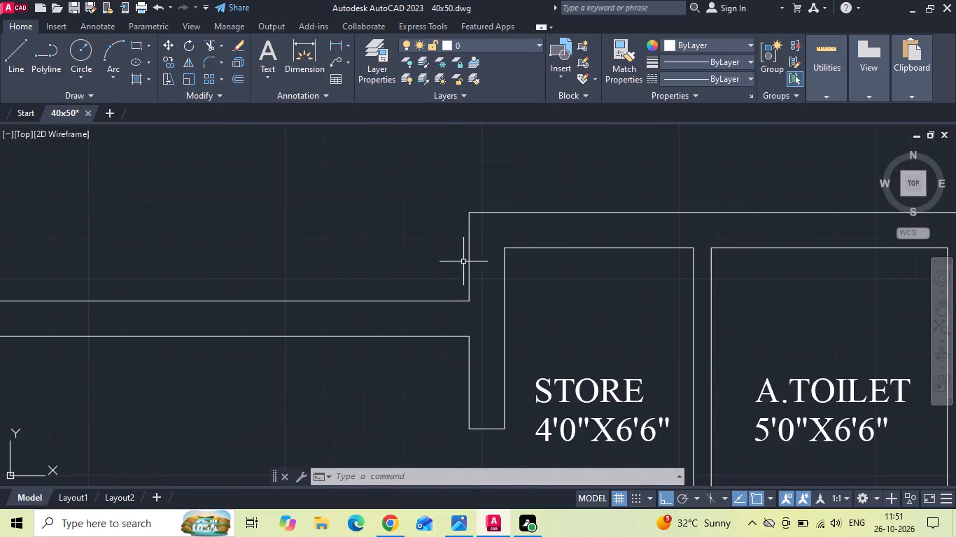
double_click(471, 270)
right_click(374, 257)
click(394, 272)
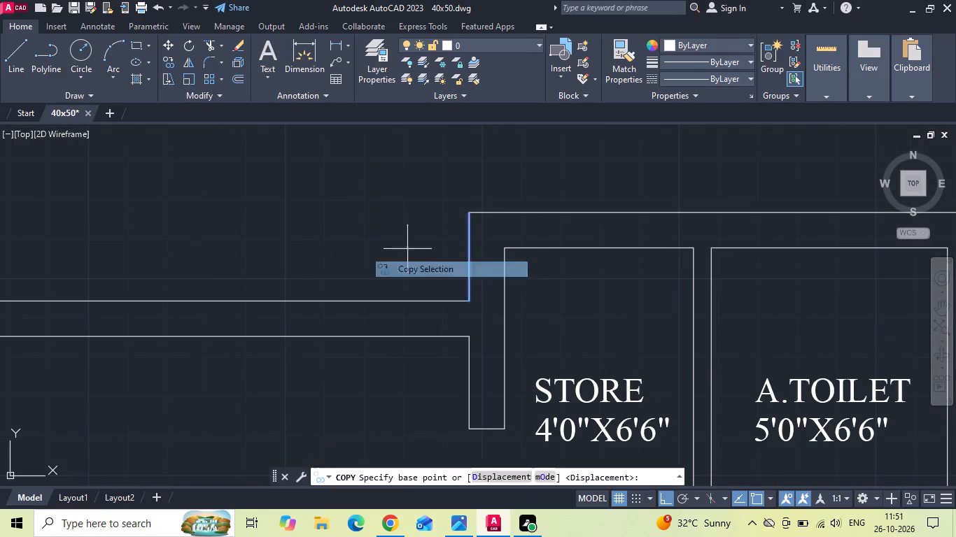
drag(409, 247, 357, 253)
text(4.5)
key(Return)
key(Escape)
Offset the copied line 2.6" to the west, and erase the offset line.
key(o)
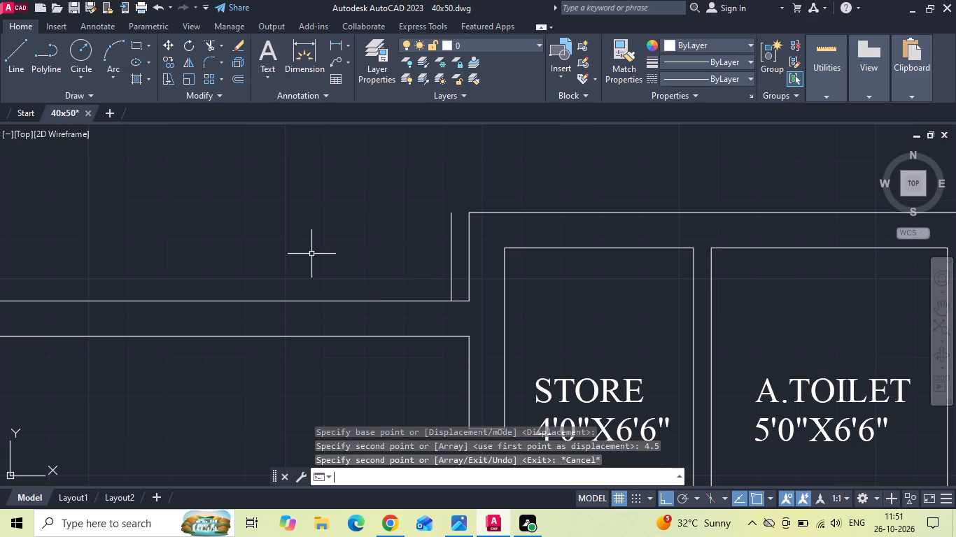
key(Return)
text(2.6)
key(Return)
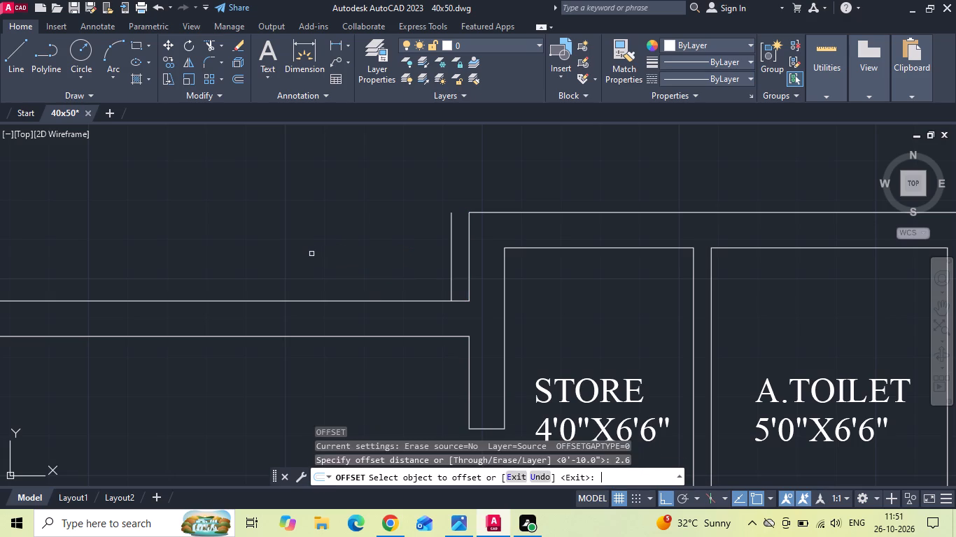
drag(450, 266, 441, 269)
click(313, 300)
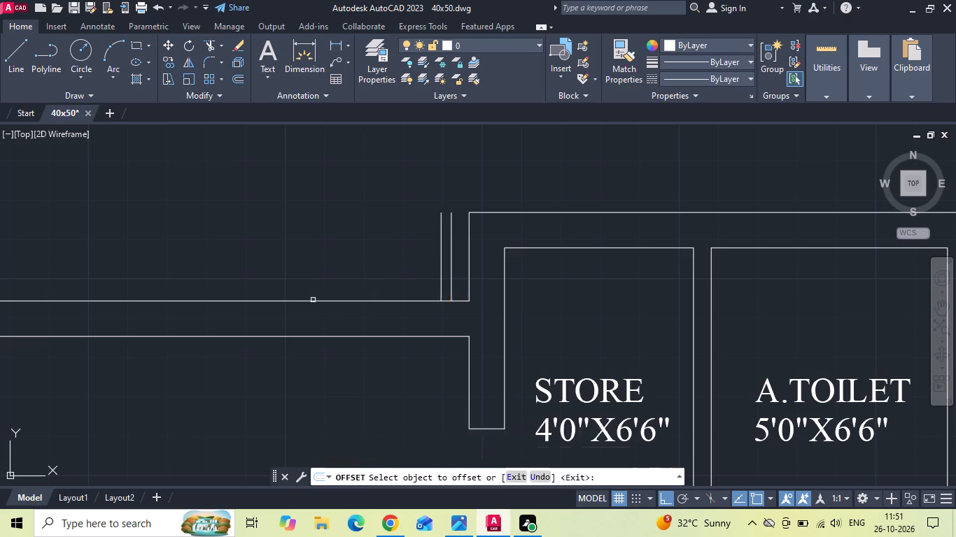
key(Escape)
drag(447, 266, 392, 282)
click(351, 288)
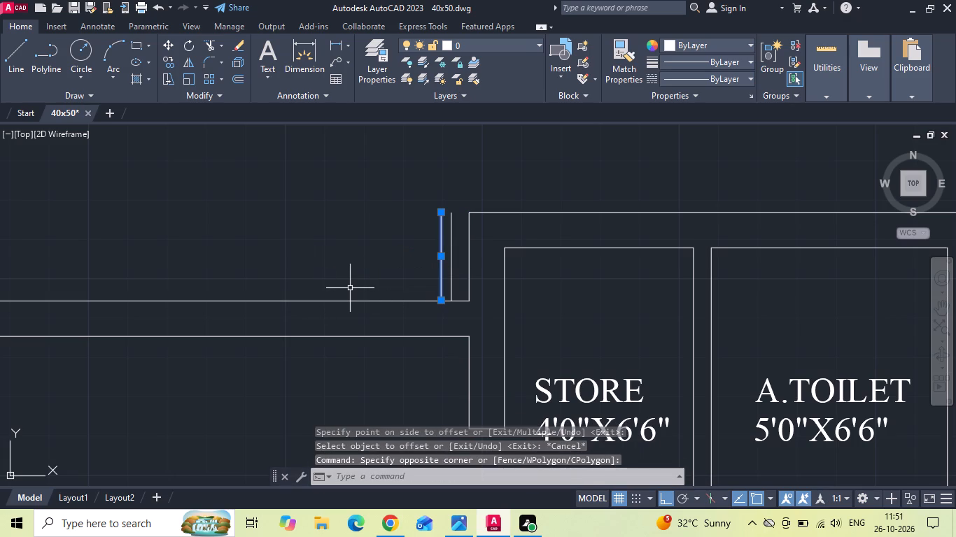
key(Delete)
Offset the copied line 2'6" to the west to mark the other side of the kitchen door opening.
key(o)
key(Return)
text(2'6)
key(Return)
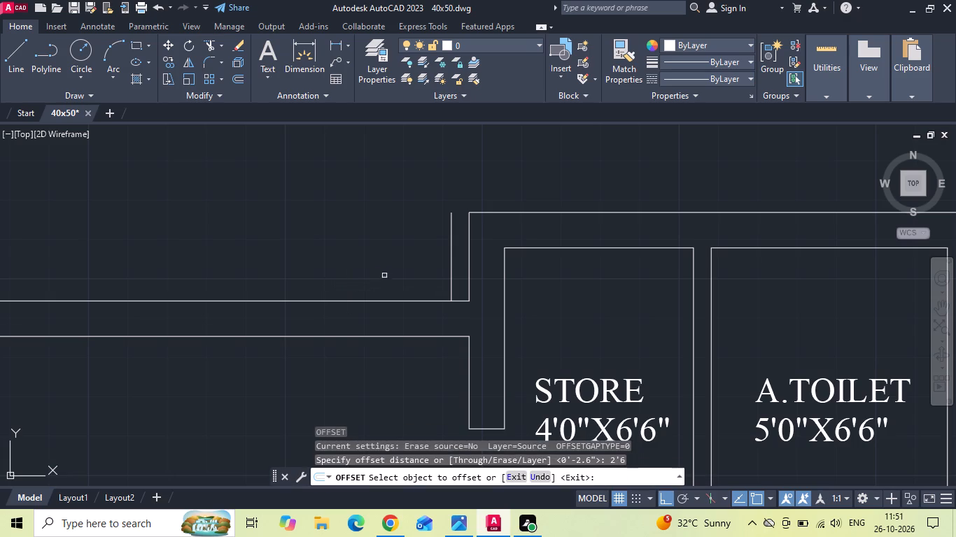
click(452, 285)
click(308, 316)
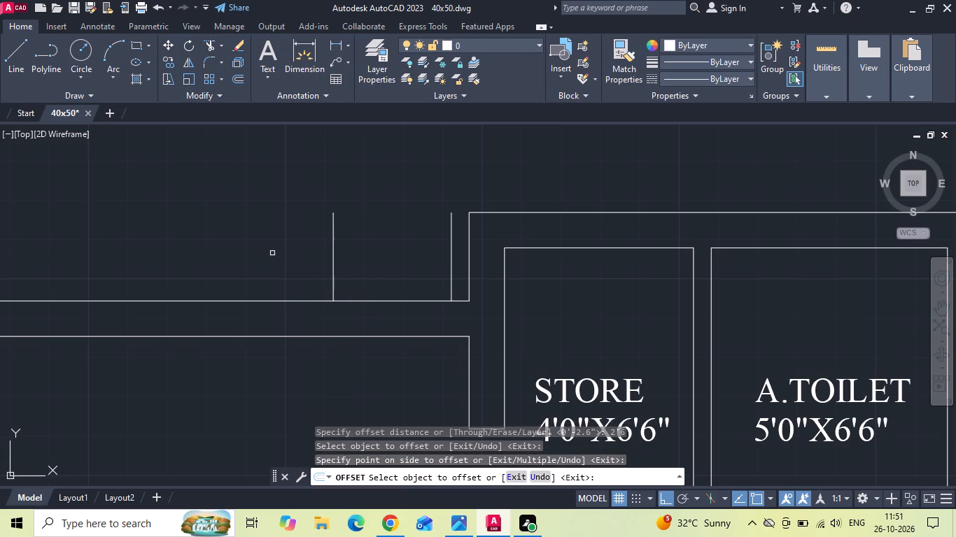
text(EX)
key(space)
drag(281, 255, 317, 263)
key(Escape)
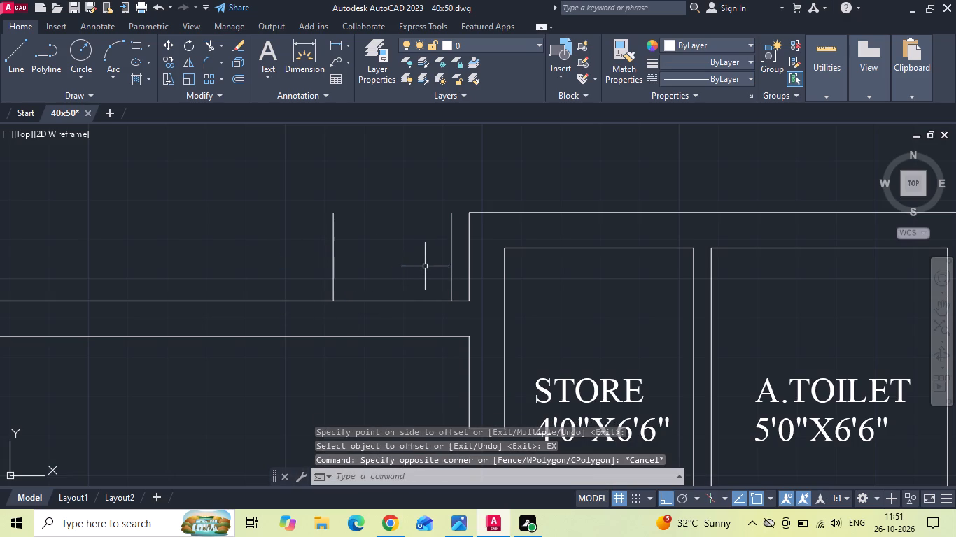
Extend both door opening lines south to the inner line of the kitchen's north wall.
text(EX)
key(space)
click(456, 284)
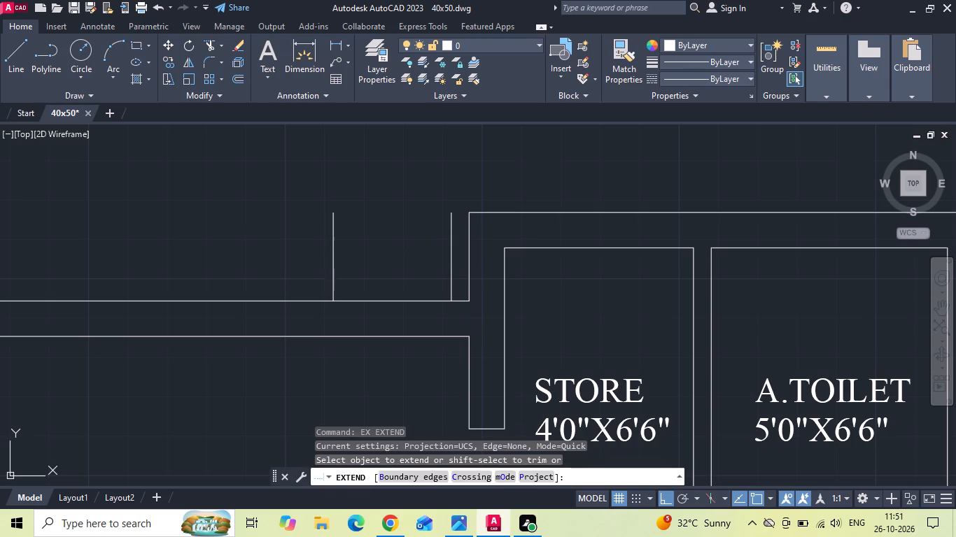
click(299, 273)
key(Escape)
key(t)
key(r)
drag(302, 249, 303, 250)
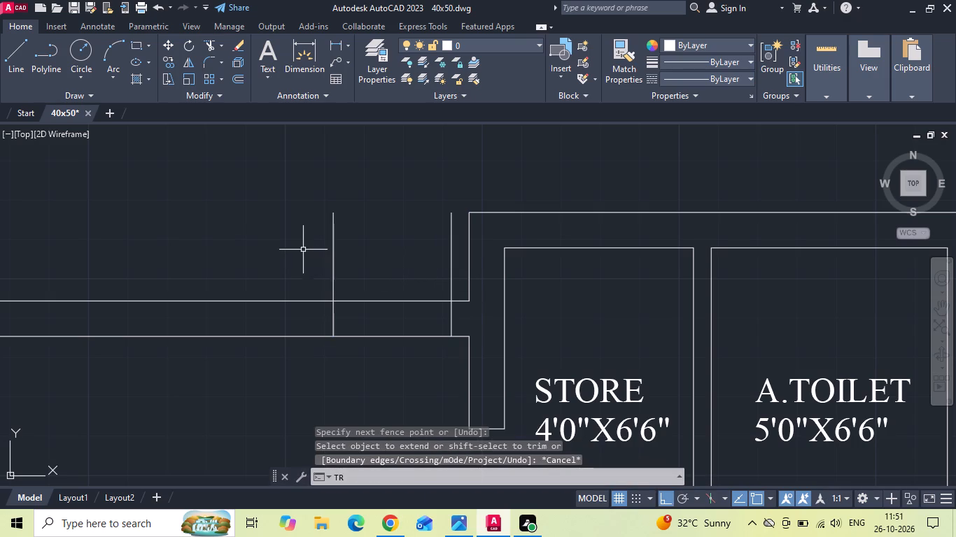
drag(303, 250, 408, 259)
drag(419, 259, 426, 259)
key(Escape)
Trim the opening lines' excess north of the kitchen wall and the wall lines between them, leaving a 2'6" doorway.
text(TR)
key(space)
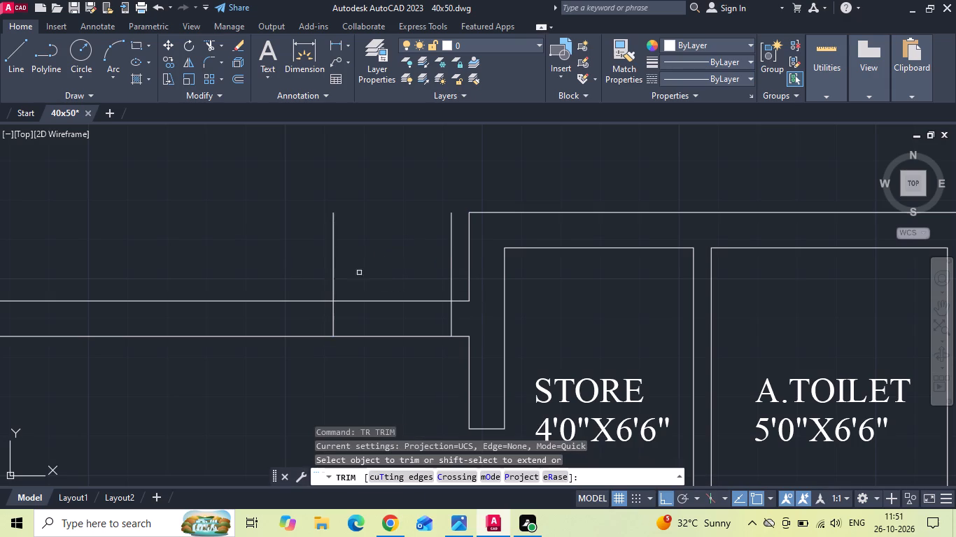
drag(314, 277, 463, 269)
drag(408, 296, 380, 364)
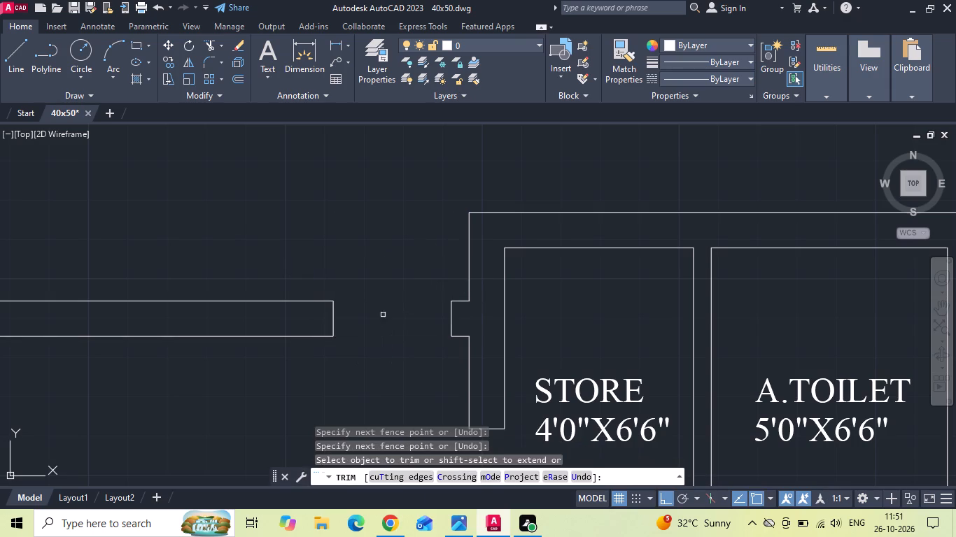
scroll(410, 235, down, 2)
key(Escape)
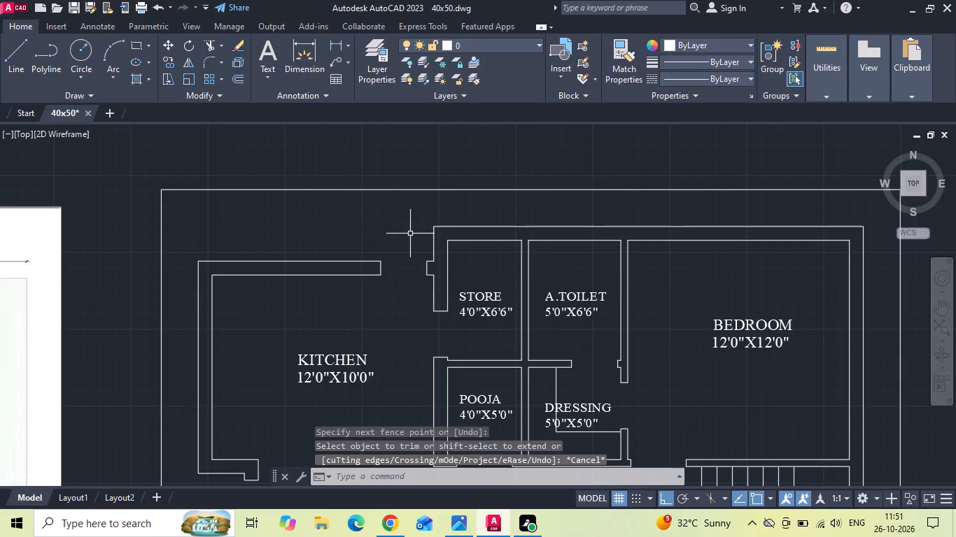
Save the drawing.
key(ctrl+s)
Draw an L-shaped pair of lines in the empty area east of the plan, 2'6" south and 2'6" east.
text(L)
key(space)
middle_drag(368, 320, 251, 326)
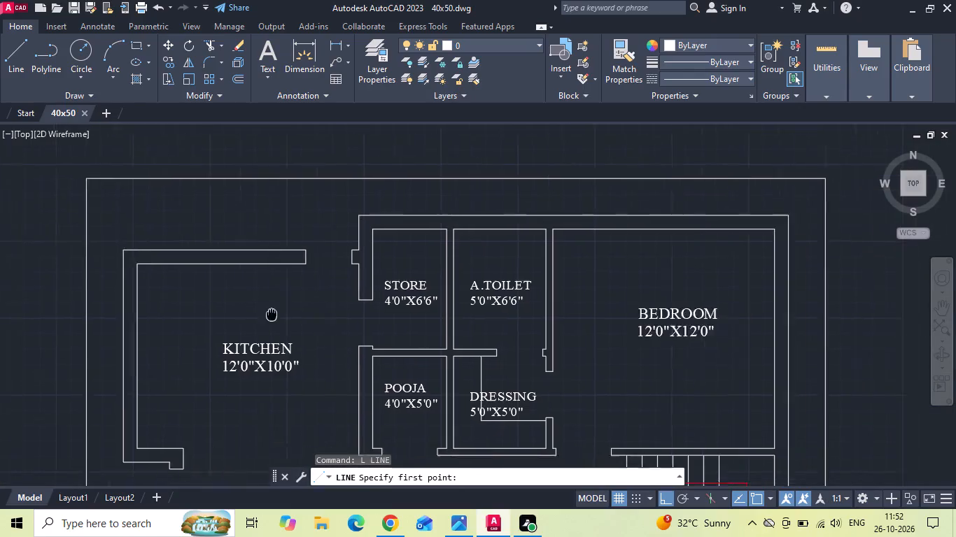
middle_drag(251, 326, 222, 339)
scroll(206, 303, down, 2)
scroll(533, 329, up, 2)
drag(409, 280, 399, 309)
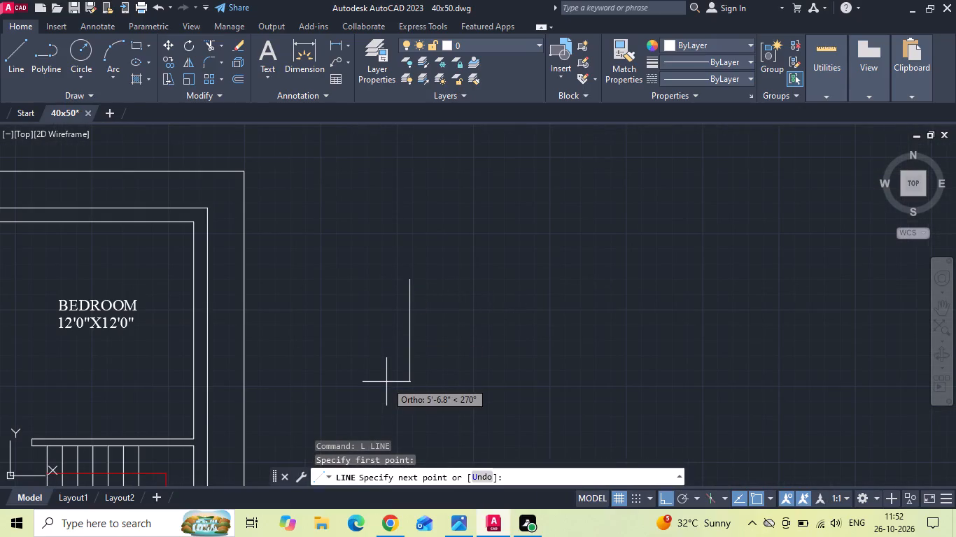
text(2'6)
key(Return)
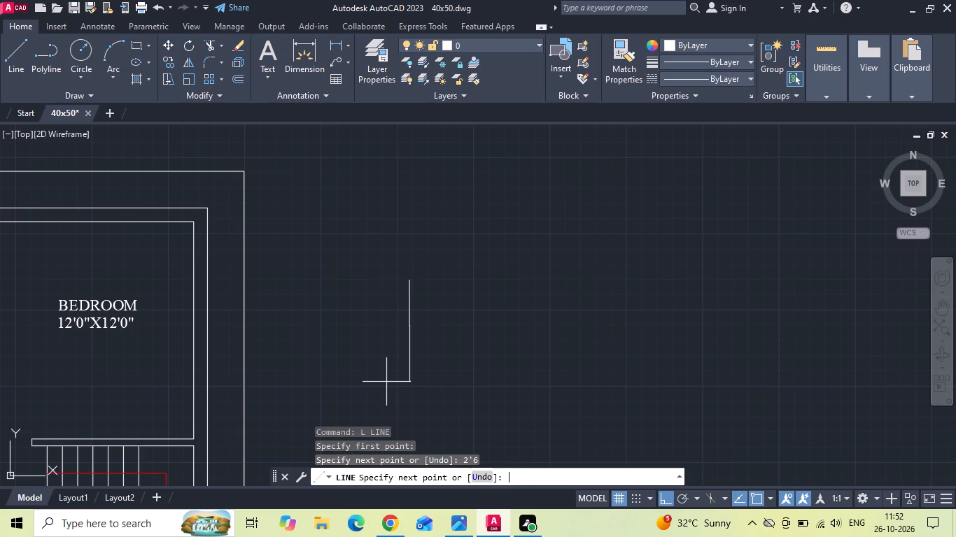
text(2'6)
key(Return)
key(Escape)
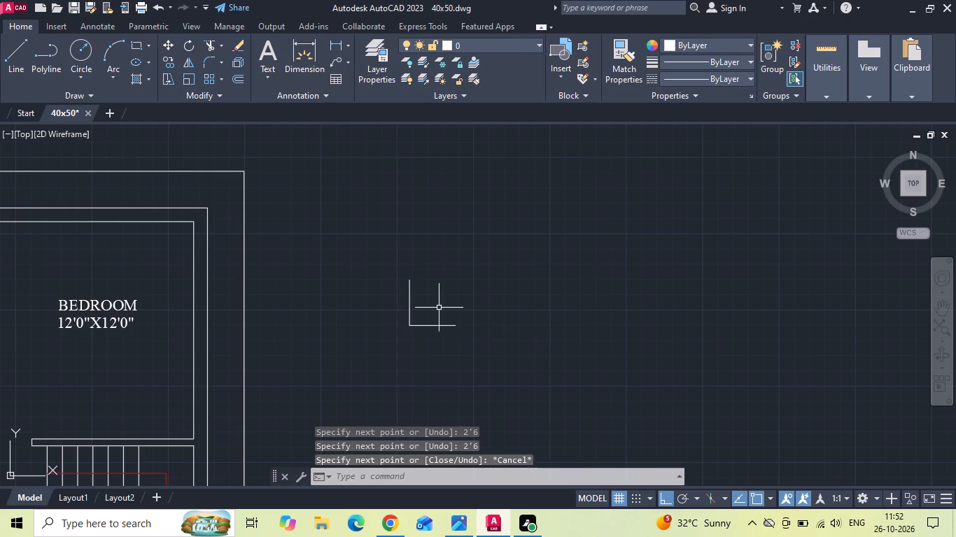
Draw a second L-shaped pair of lines east of the 2'6" pair, 3' south and 3' east.
text(L)
key(space)
scroll(471, 299, up, 1)
middle_drag(484, 284, 319, 254)
drag(335, 206, 325, 242)
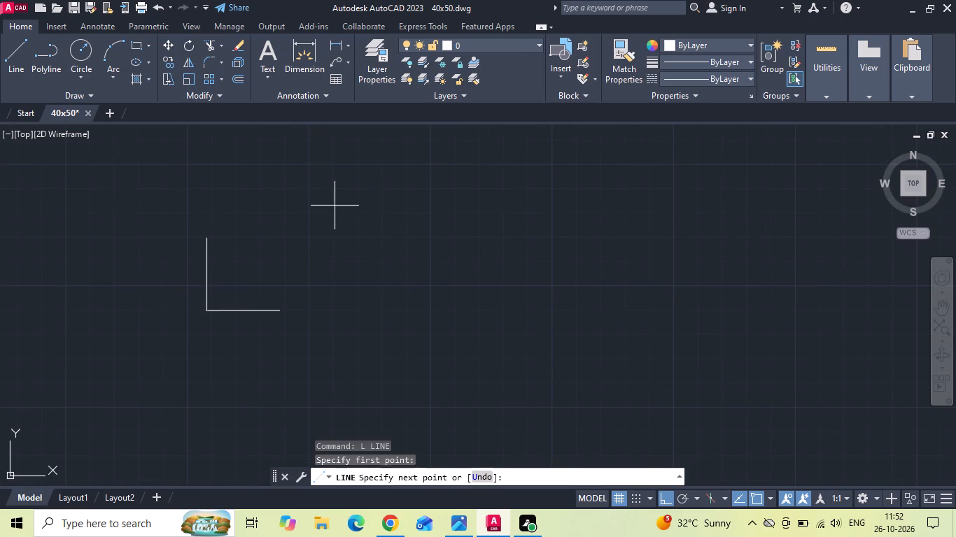
drag(325, 242, 319, 268)
text(3')
key(Return)
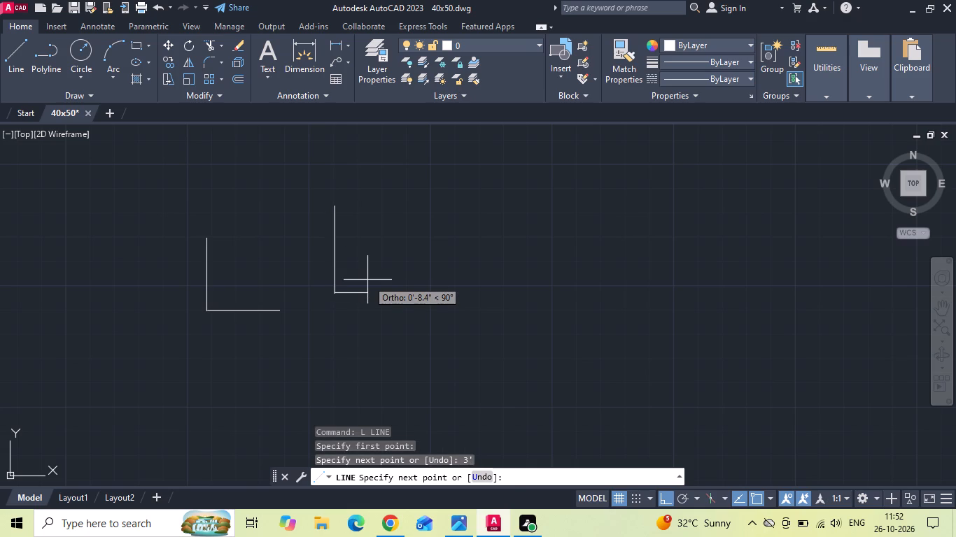
text(3')
key(Return)
key(Escape)
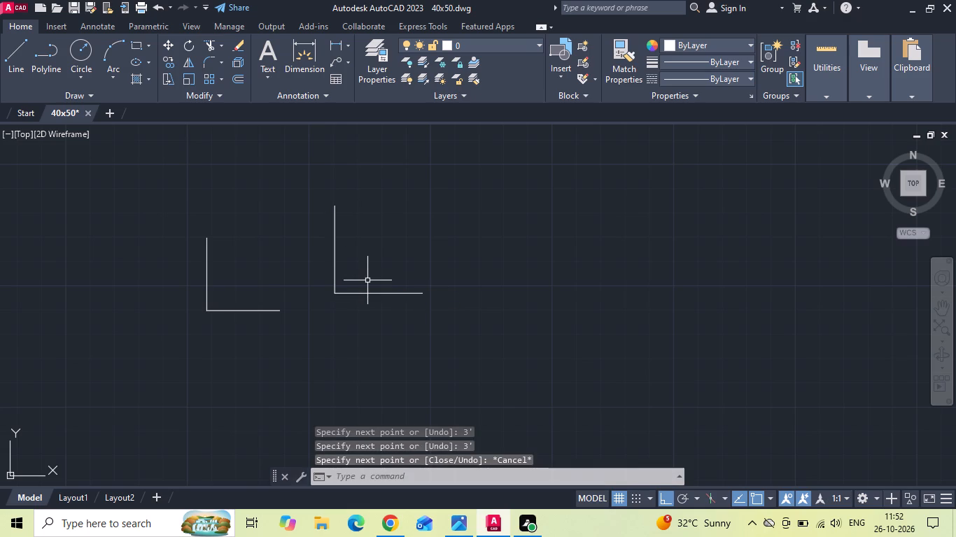
Draw a third L-shaped pair of lines below the first two, 4' south and 4' east from its lower end.
key(l)
key(space)
middle_drag(330, 315, 337, 191)
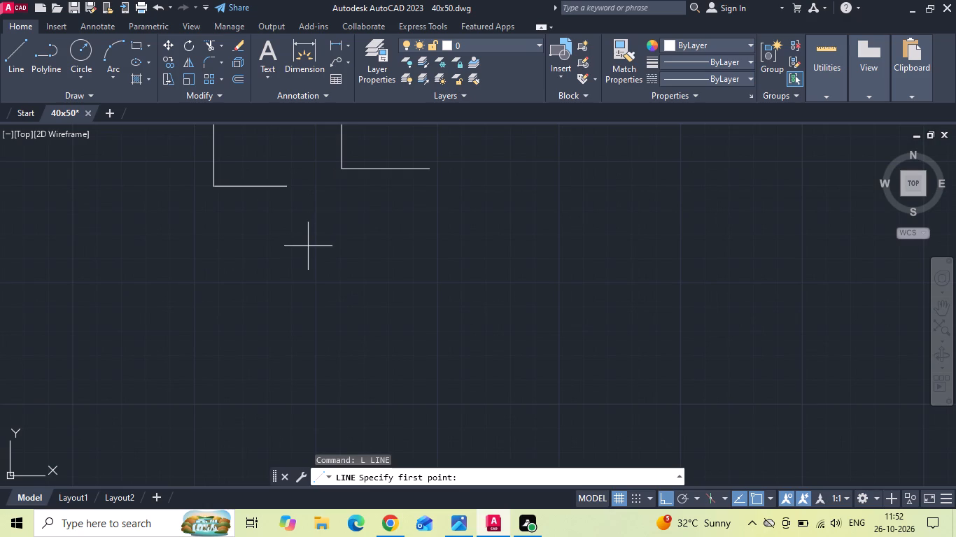
drag(309, 259, 309, 266)
text(4')
key(Return)
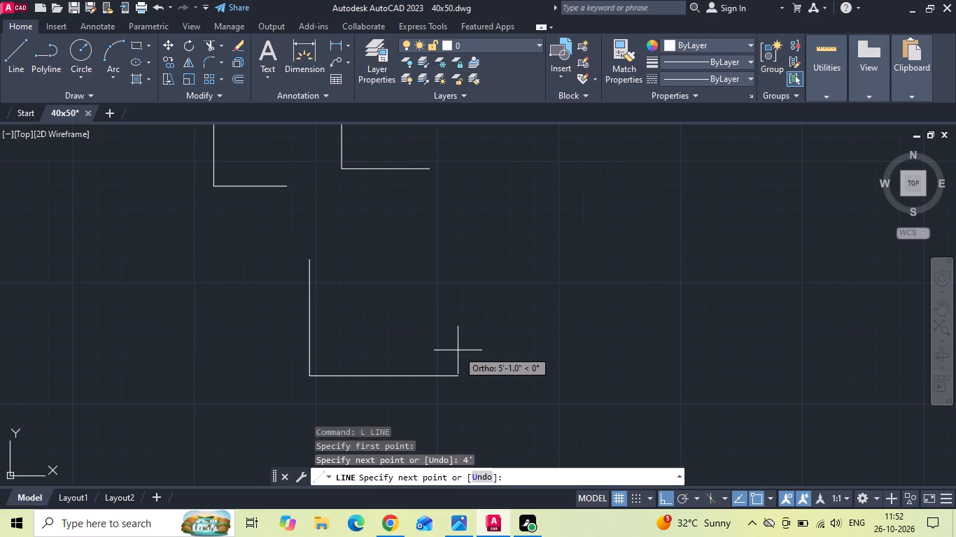
text(4')
key(Escape)
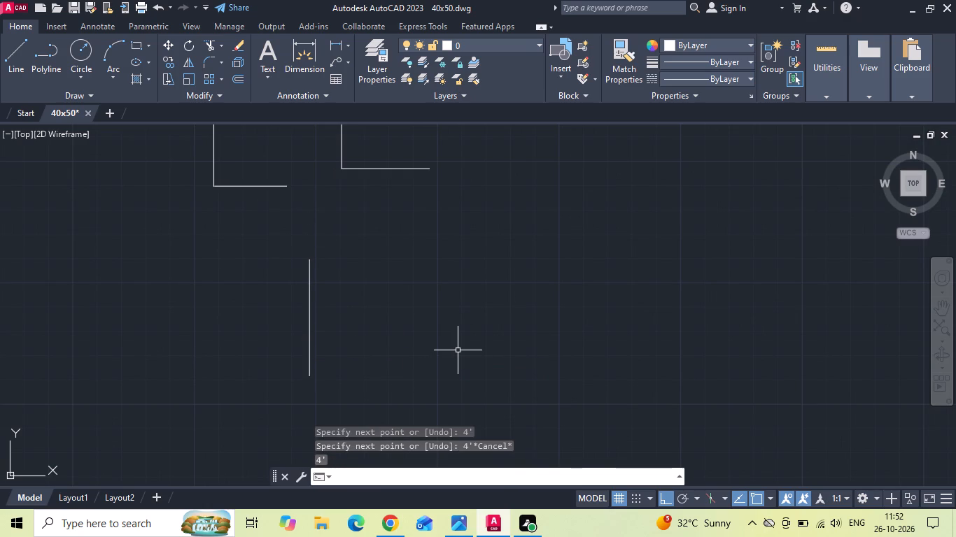
text(L)
key(space)
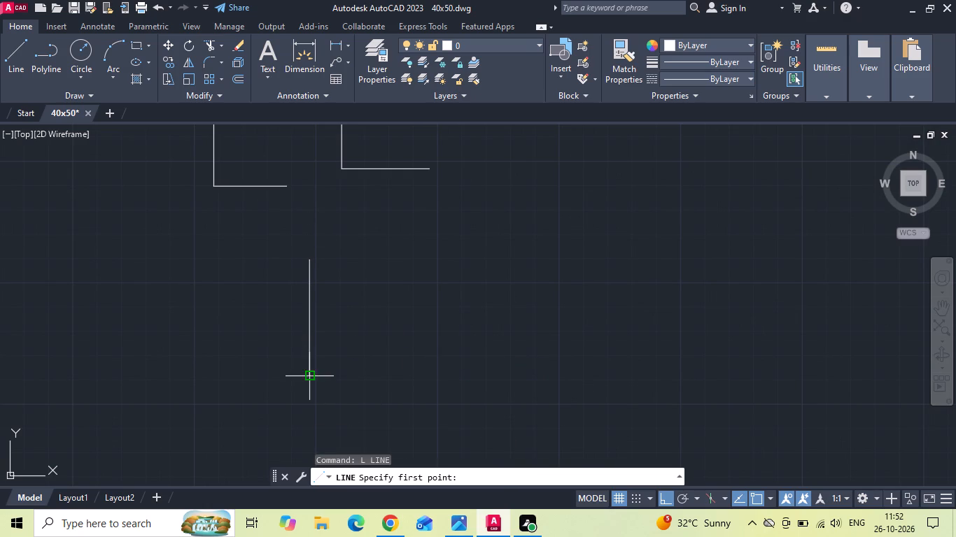
drag(309, 377, 320, 380)
text(4')
key(Return)
key(Escape)
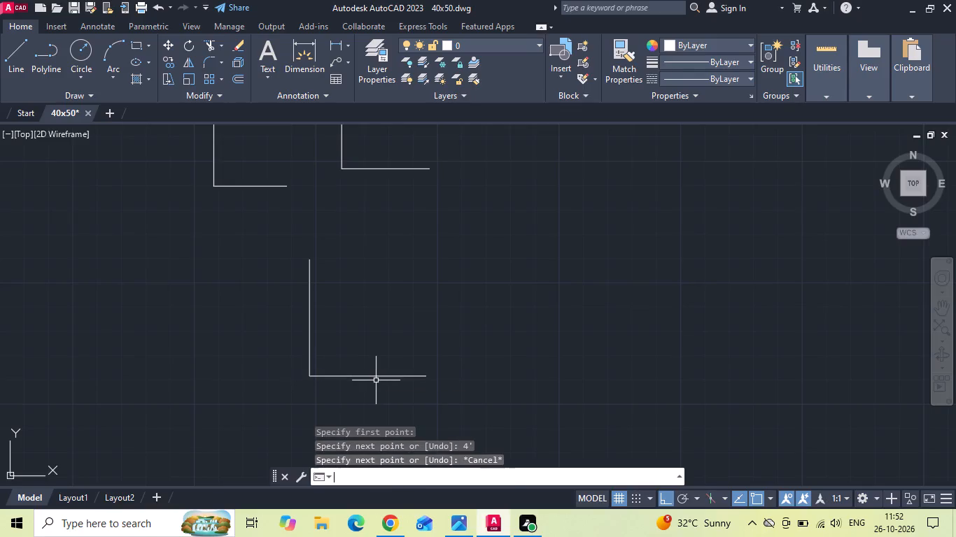
Save the drawing.
key(ctrl+s)
scroll(468, 335, down, 3)
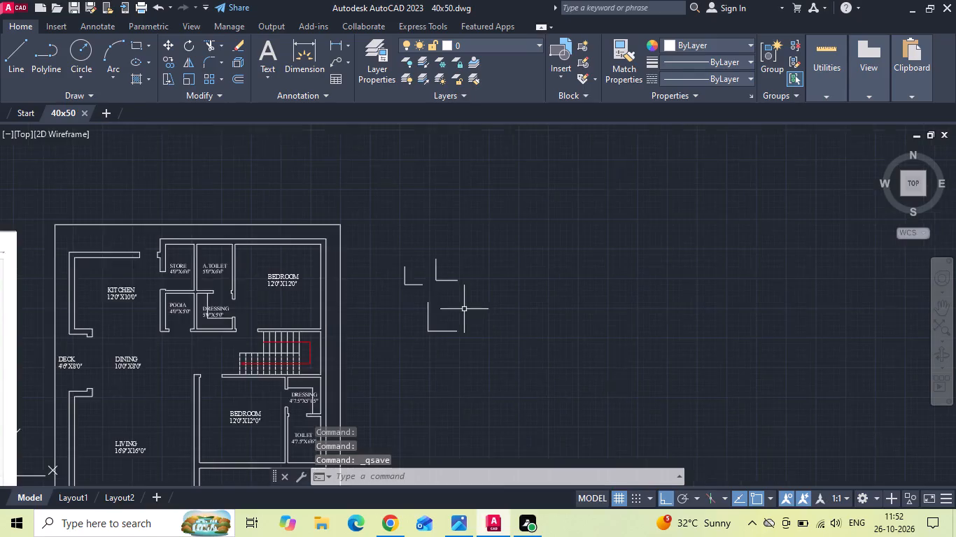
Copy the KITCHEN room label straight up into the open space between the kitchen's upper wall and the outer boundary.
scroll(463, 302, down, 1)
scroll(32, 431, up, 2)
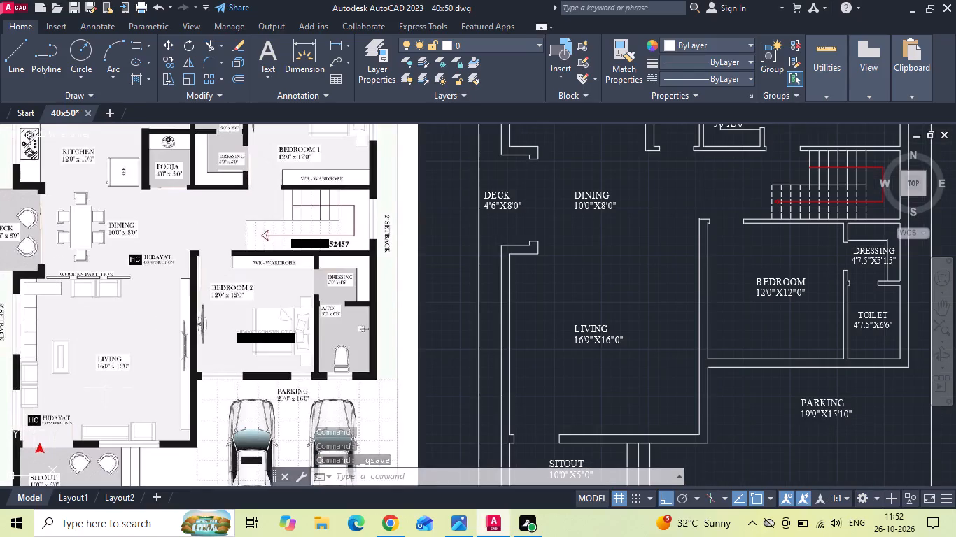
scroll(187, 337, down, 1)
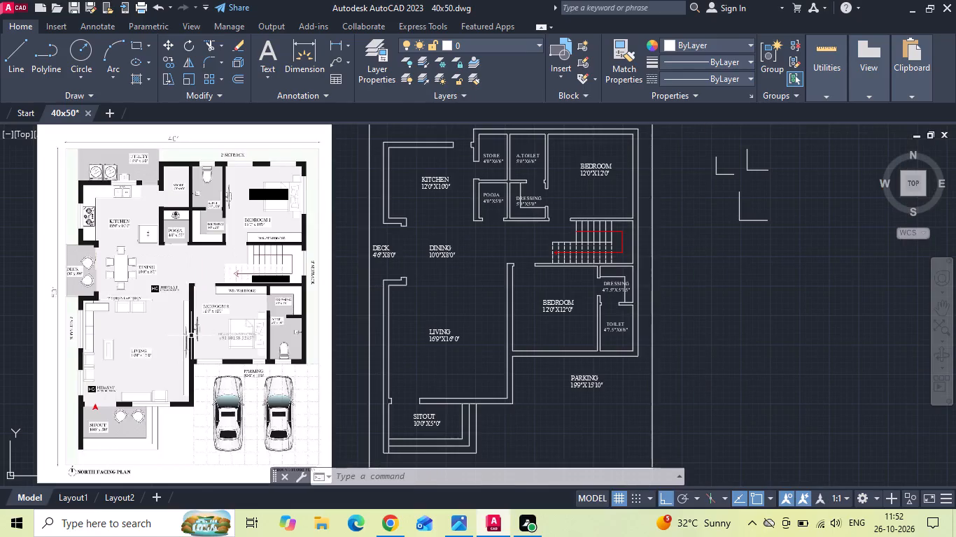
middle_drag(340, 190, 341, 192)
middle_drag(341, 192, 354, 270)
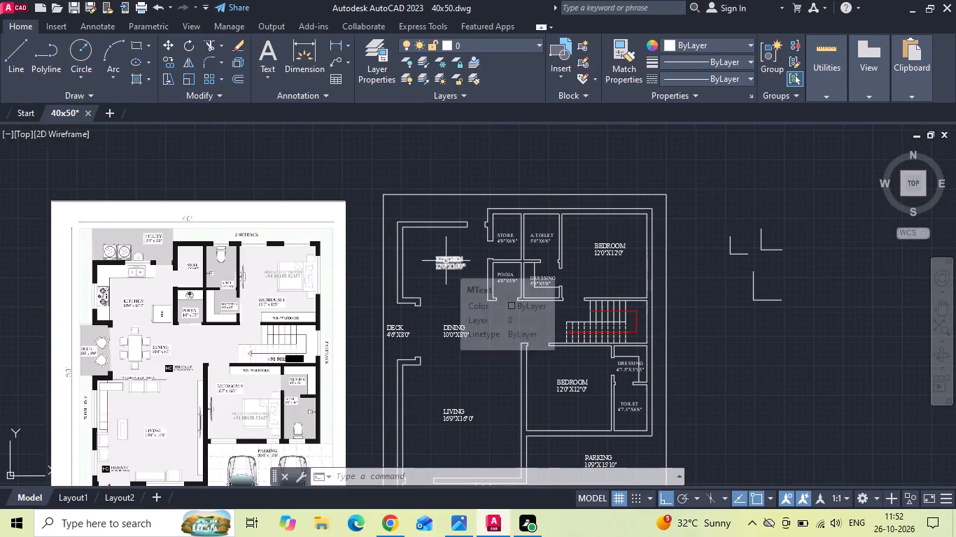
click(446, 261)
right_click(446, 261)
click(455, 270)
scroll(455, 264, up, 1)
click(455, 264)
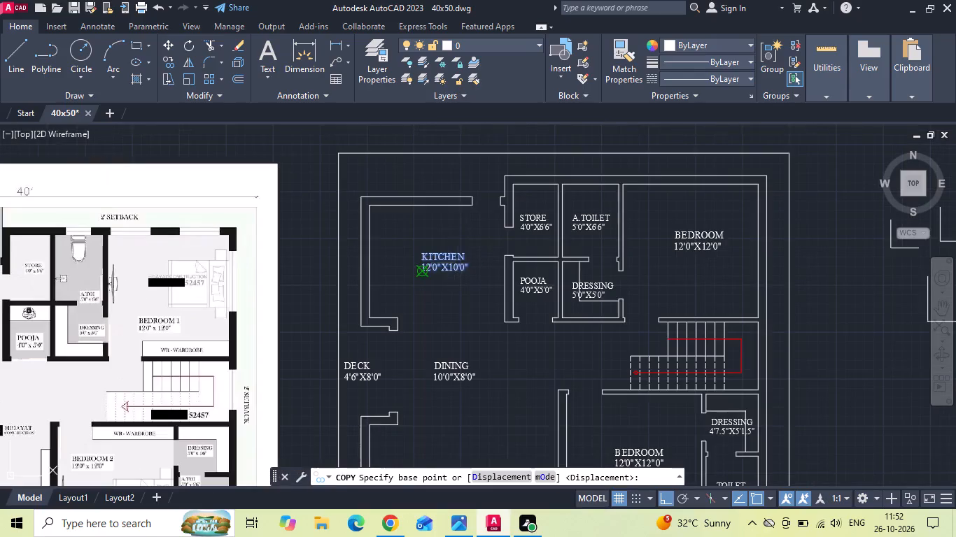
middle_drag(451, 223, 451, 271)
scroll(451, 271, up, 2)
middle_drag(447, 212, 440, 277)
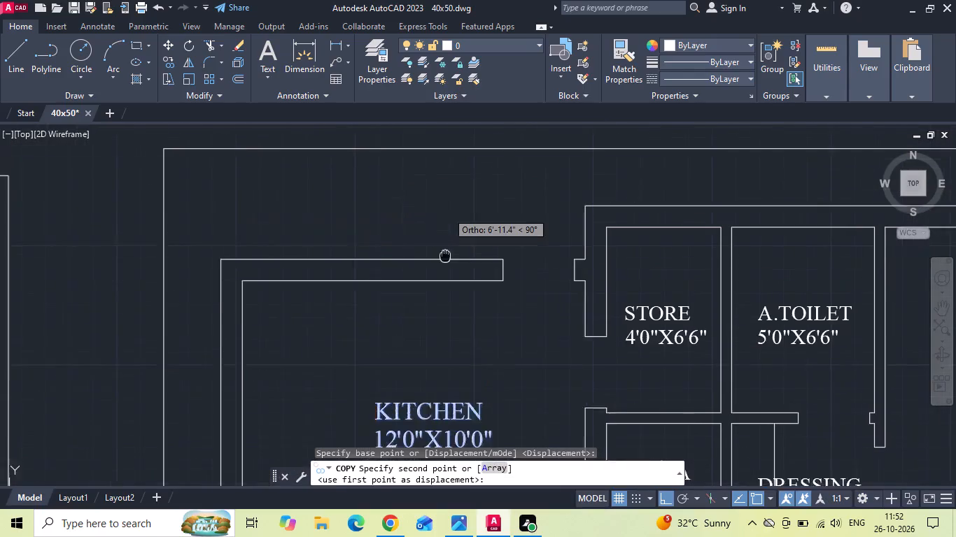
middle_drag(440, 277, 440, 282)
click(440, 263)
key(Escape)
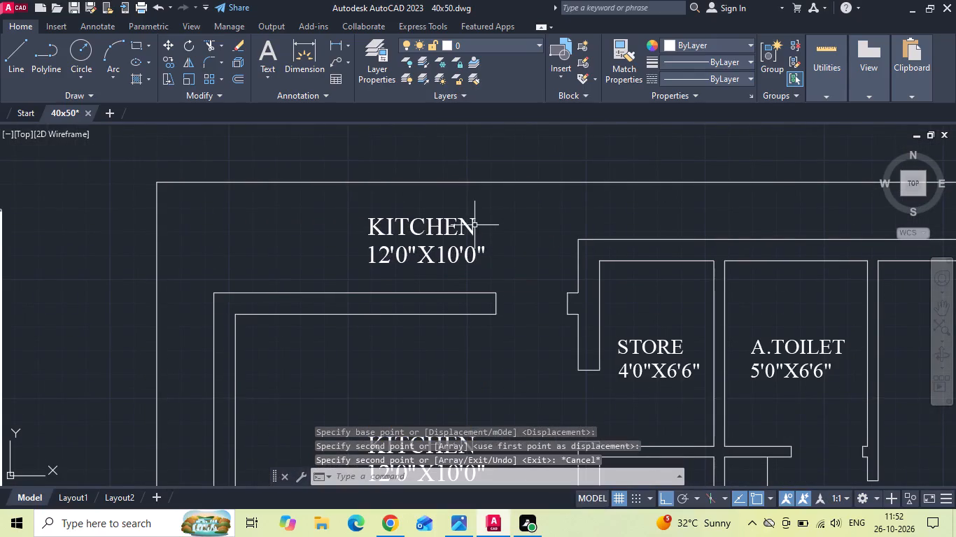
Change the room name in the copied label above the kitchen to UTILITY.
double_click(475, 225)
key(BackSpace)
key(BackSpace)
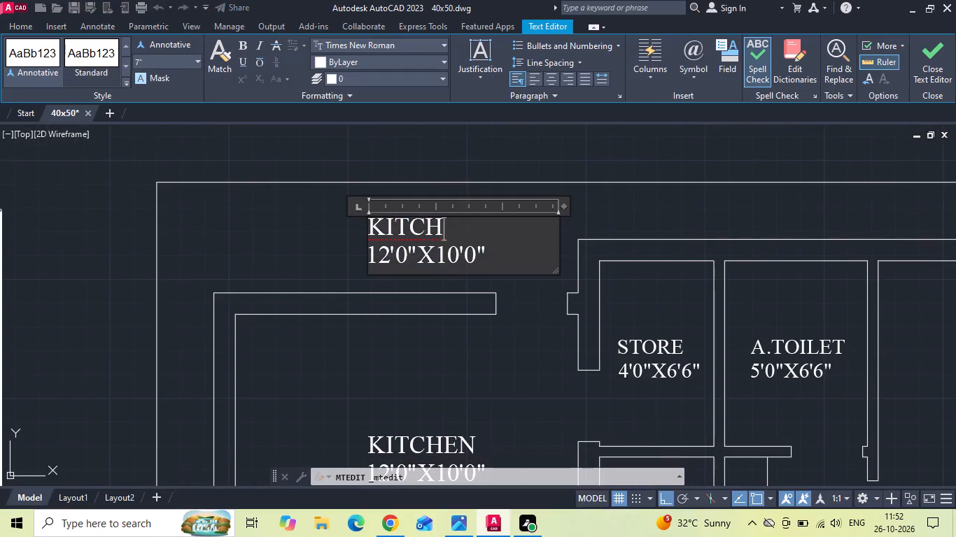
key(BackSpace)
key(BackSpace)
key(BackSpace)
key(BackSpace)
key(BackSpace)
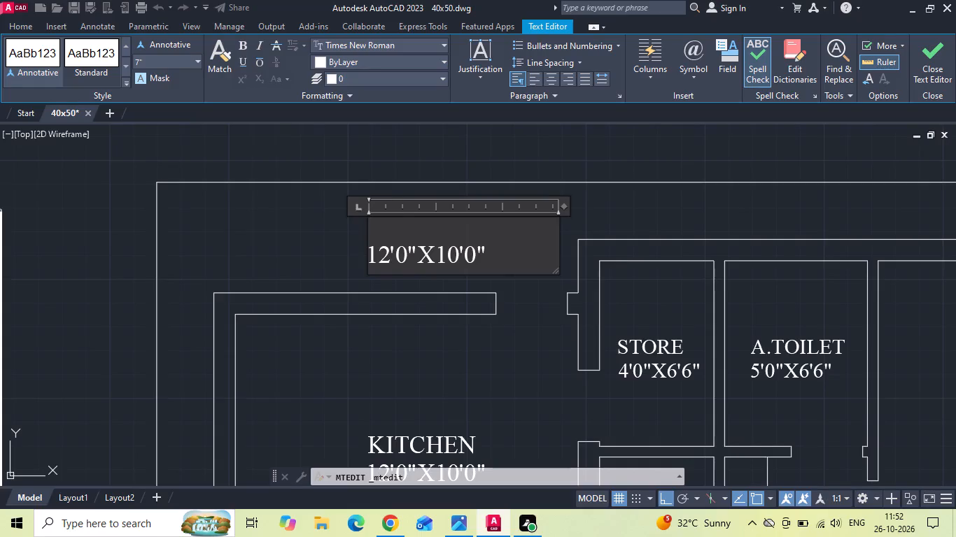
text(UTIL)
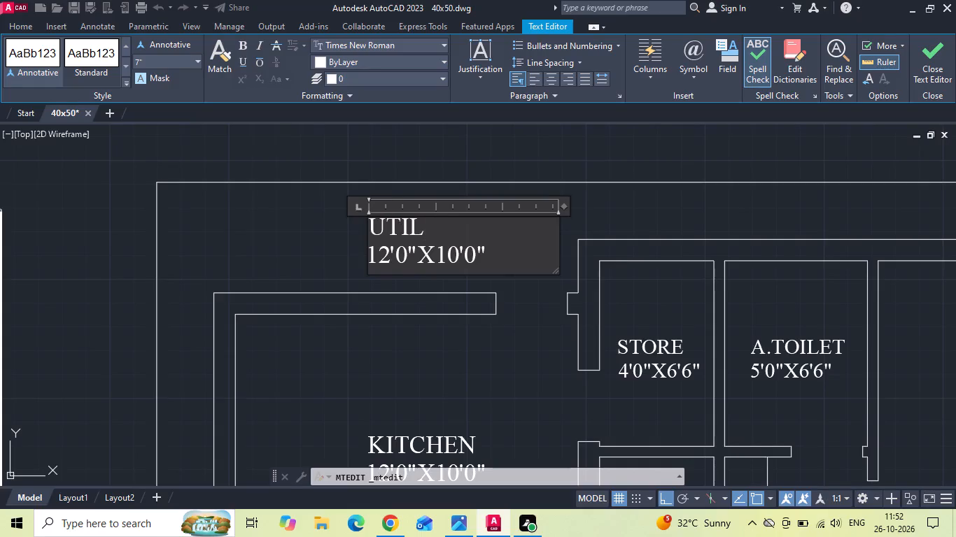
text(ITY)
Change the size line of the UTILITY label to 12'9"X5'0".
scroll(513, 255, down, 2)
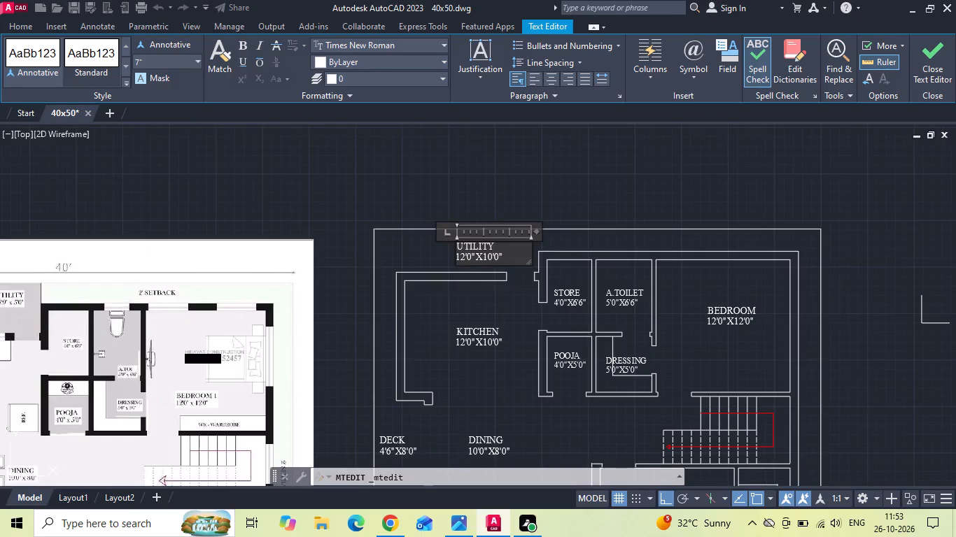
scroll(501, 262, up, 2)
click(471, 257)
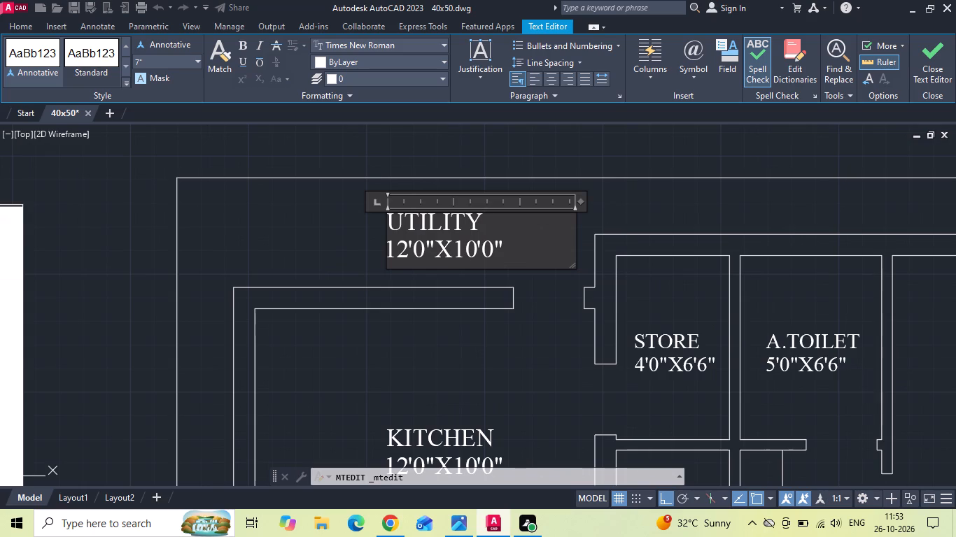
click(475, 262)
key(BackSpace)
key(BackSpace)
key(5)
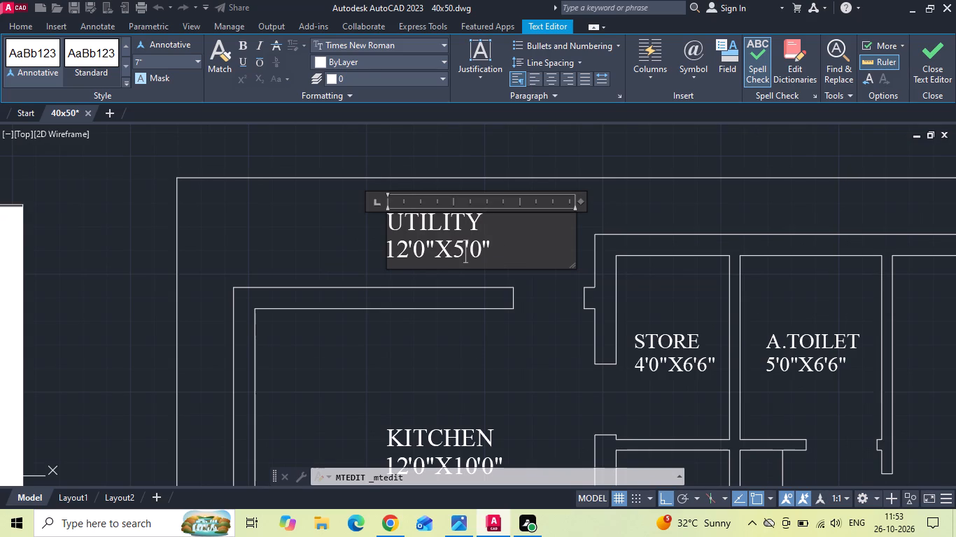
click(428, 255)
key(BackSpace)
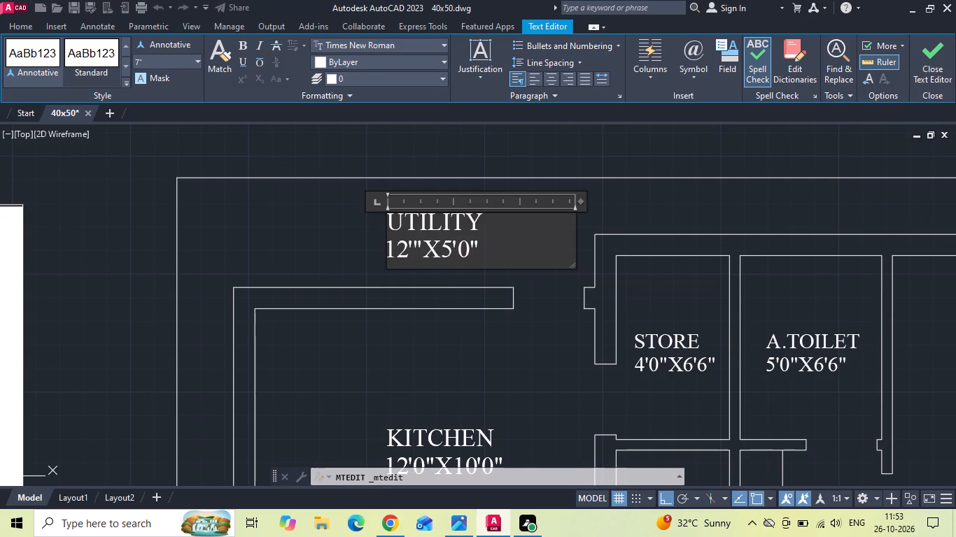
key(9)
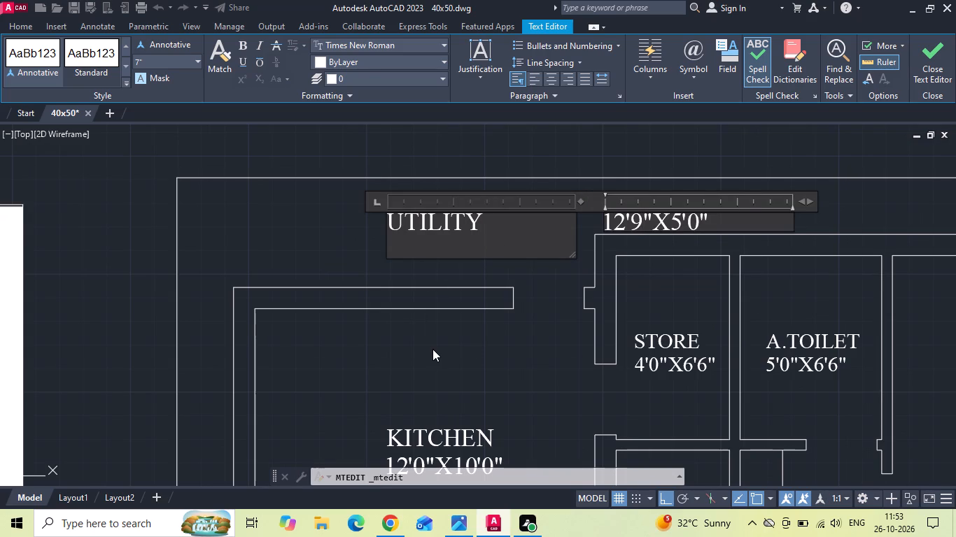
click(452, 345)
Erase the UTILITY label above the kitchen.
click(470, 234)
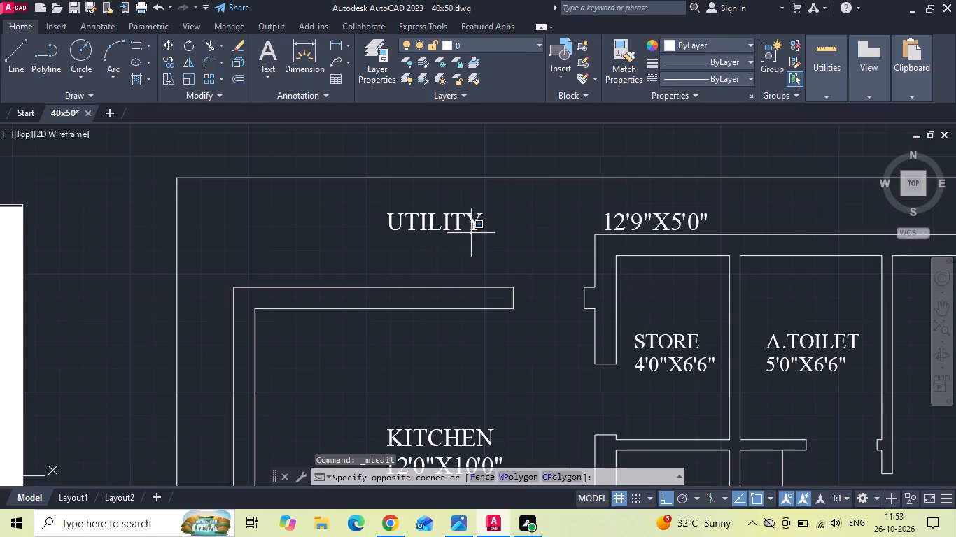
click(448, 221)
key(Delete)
Copy the DINING room label straight up into the space above the kitchen's upper wall.
scroll(448, 221, down, 2)
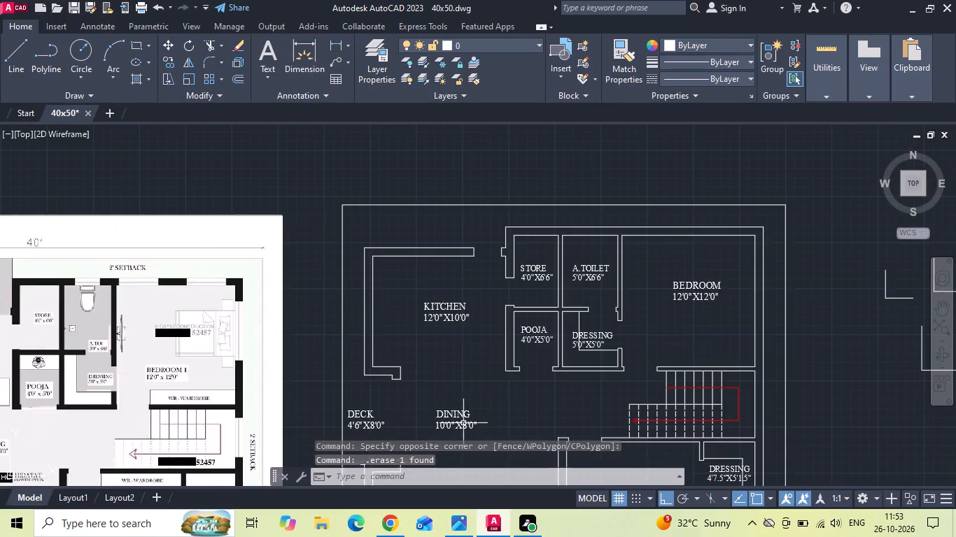
click(460, 420)
right_click(459, 419)
click(523, 180)
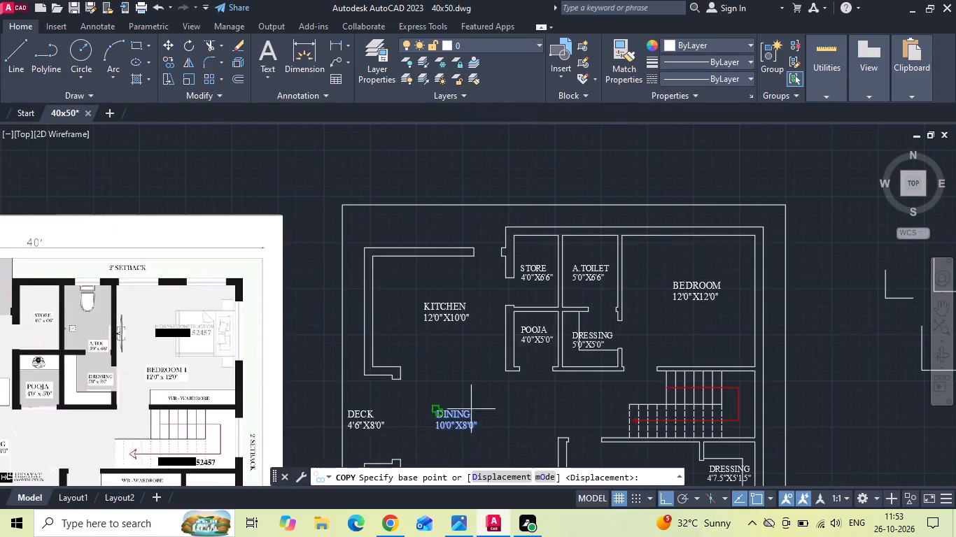
click(468, 424)
scroll(421, 264, up, 2)
middle_drag(414, 203, 405, 266)
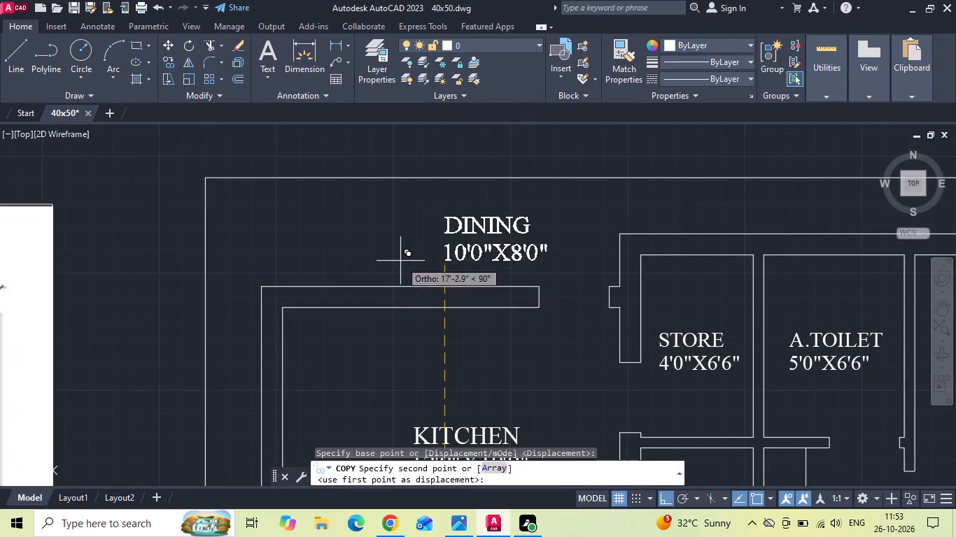
click(400, 260)
key(Escape)
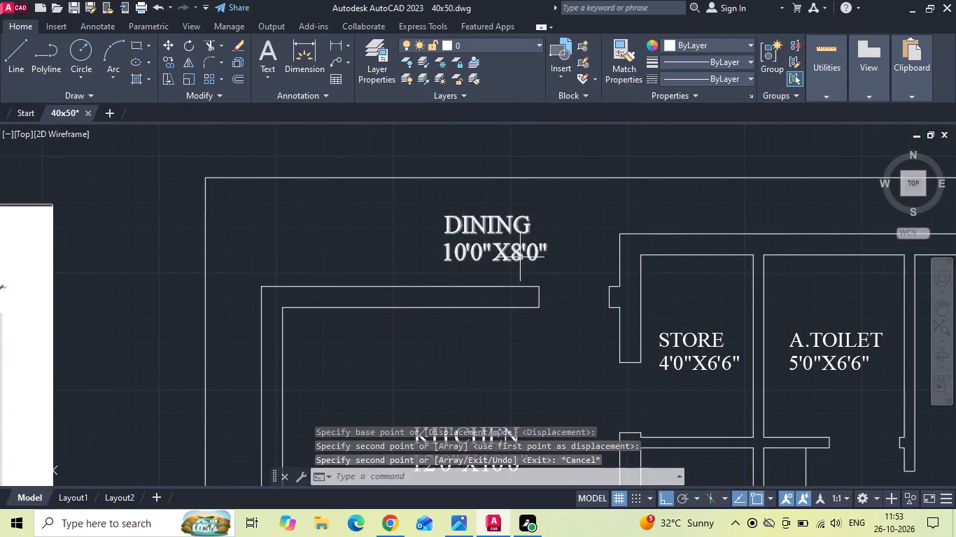
Replace the 8 with 5' in the copied DINING label's size line and widen its text box to about 9'-2.5".
double_click(520, 255)
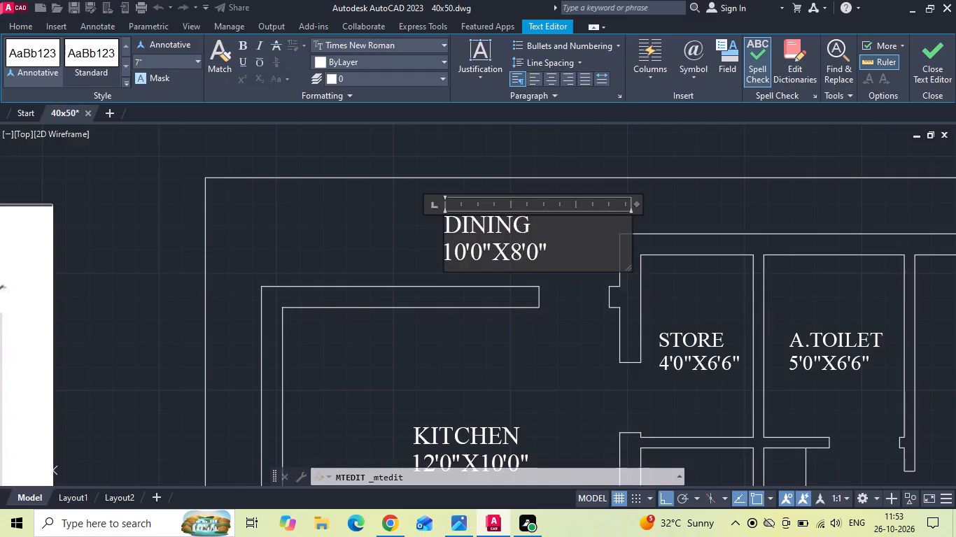
key(BackSpace)
scroll(547, 253, down, 2)
scroll(104, 301, up, 1)
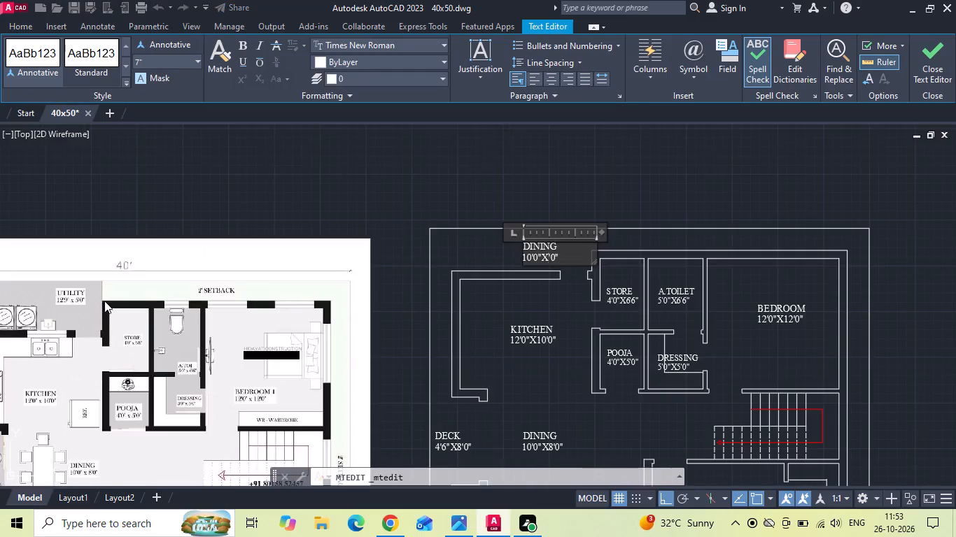
scroll(104, 301, up, 1)
scroll(104, 301, down, 2)
text(5')
key(Return)
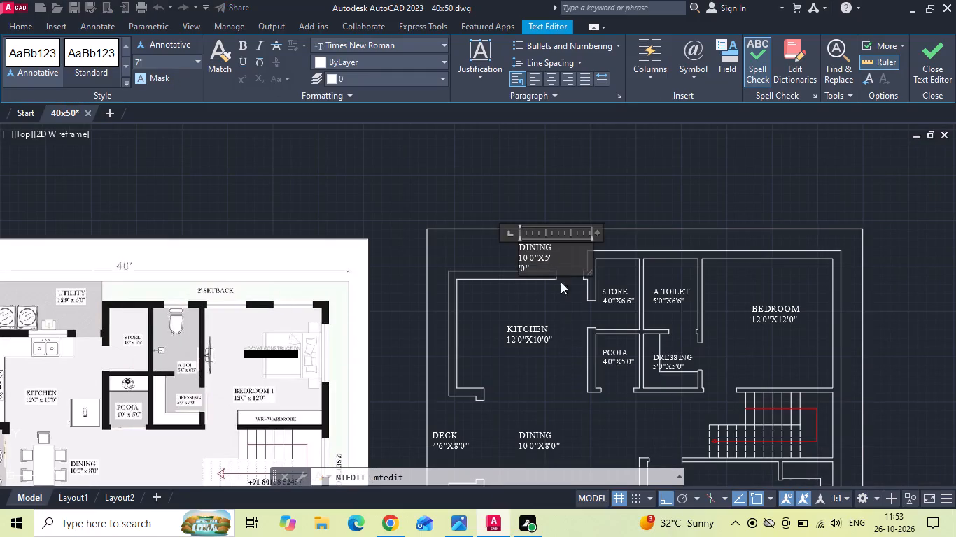
scroll(554, 231, up, 1)
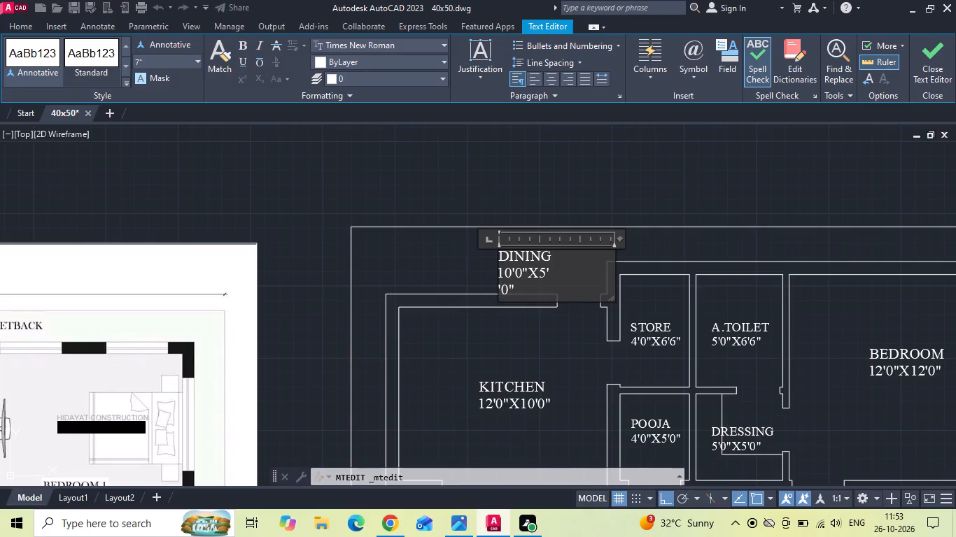
drag(613, 257, 660, 253)
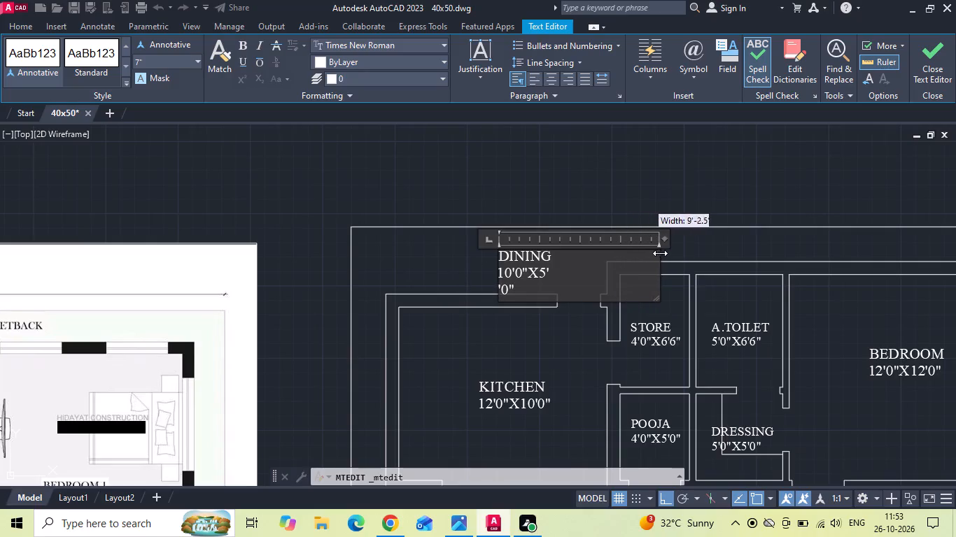
drag(660, 253, 662, 252)
key(BackSpace)
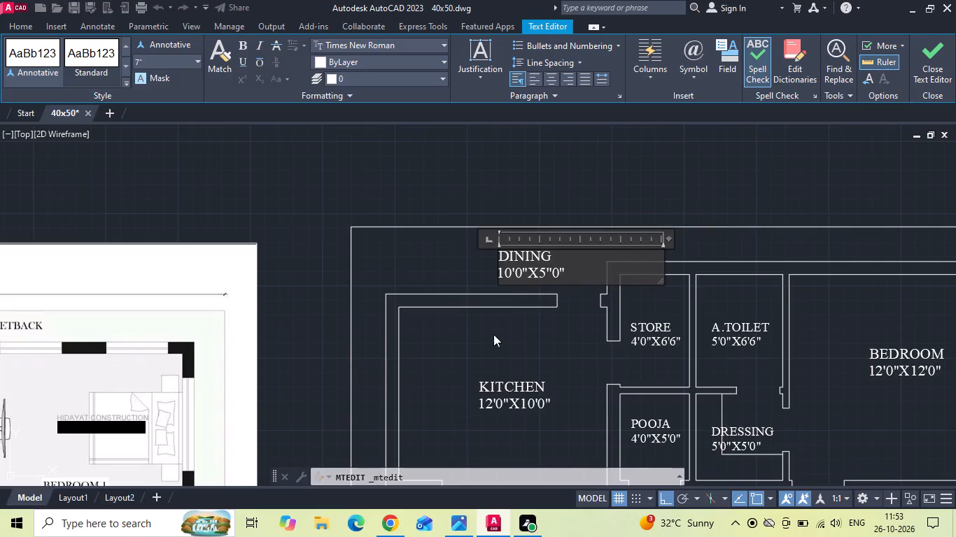
click(493, 334)
Add a vertical linear dimension between the kitchen's upper wall and the outer boundary line above it.
click(338, 45)
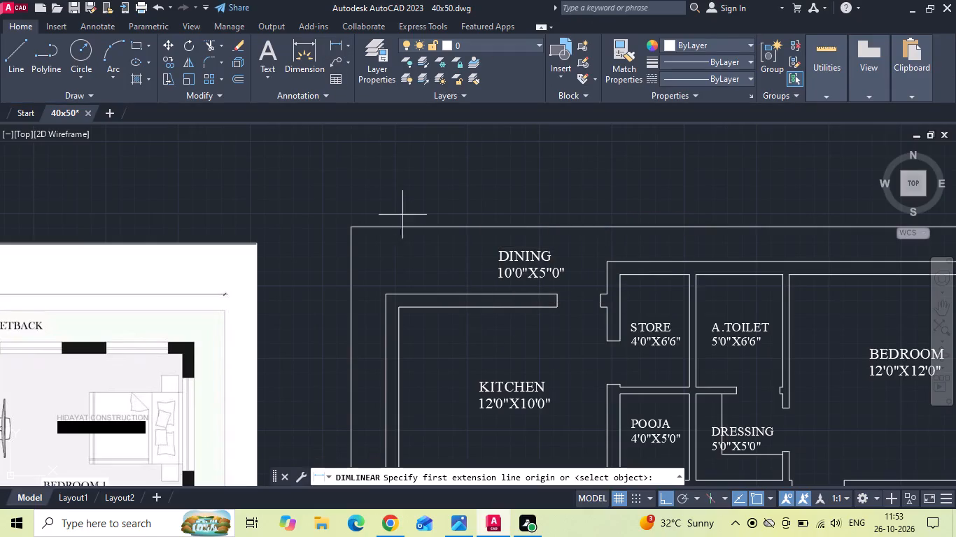
click(435, 290)
click(431, 227)
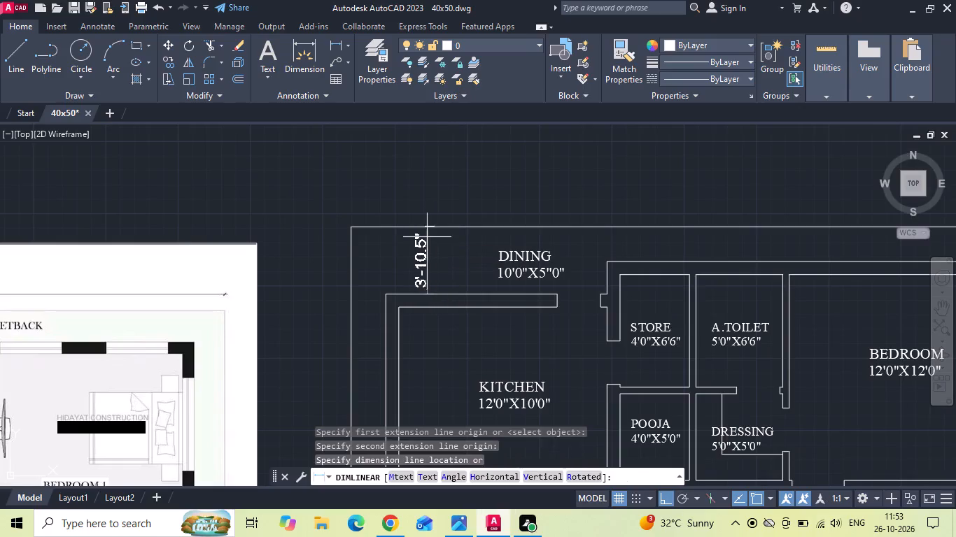
scroll(427, 237, up, 1)
click(427, 237)
scroll(427, 237, down, 2)
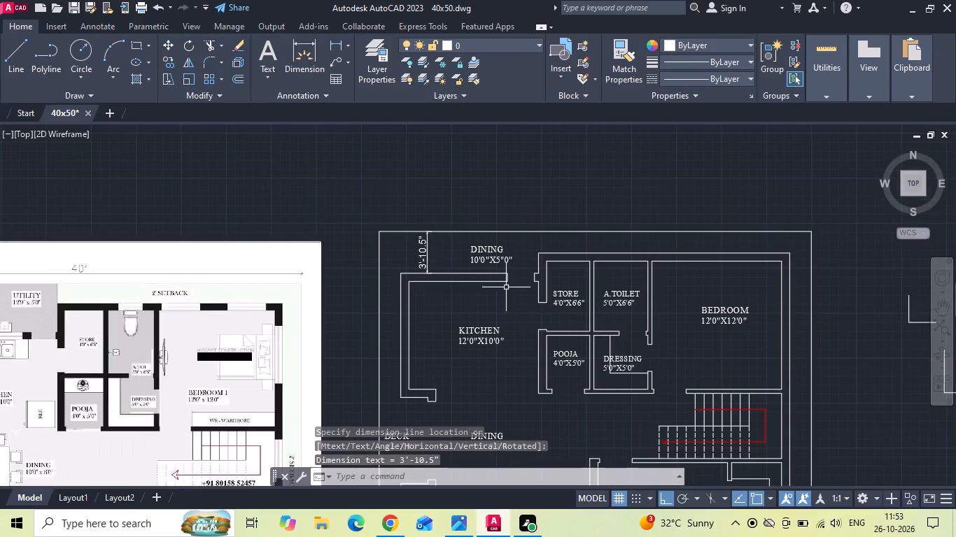
middle_drag(506, 289, 504, 276)
key(Escape)
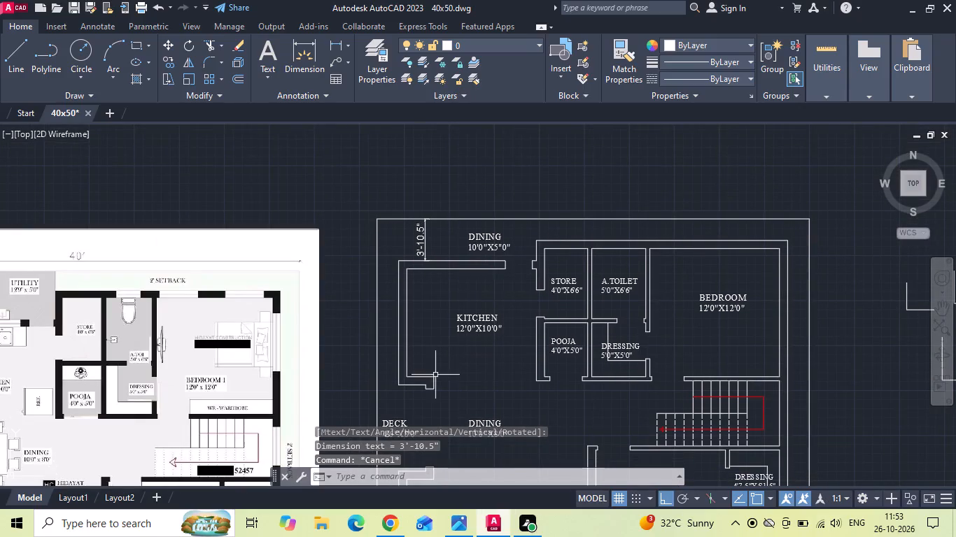
Measure the kitchen's inside depth between its lower and upper walls with a trial linear dimension.
text(DLI)
key(space)
scroll(452, 373, up, 1)
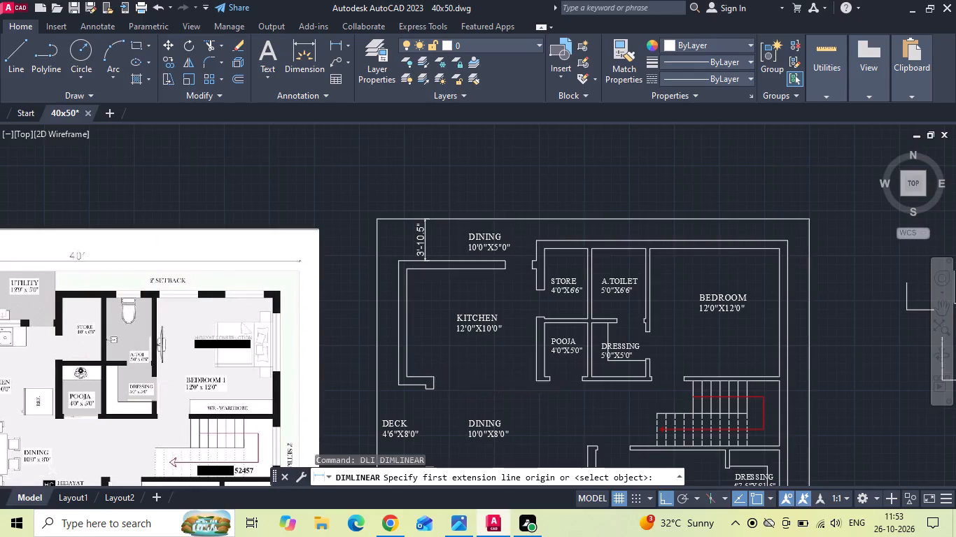
click(424, 378)
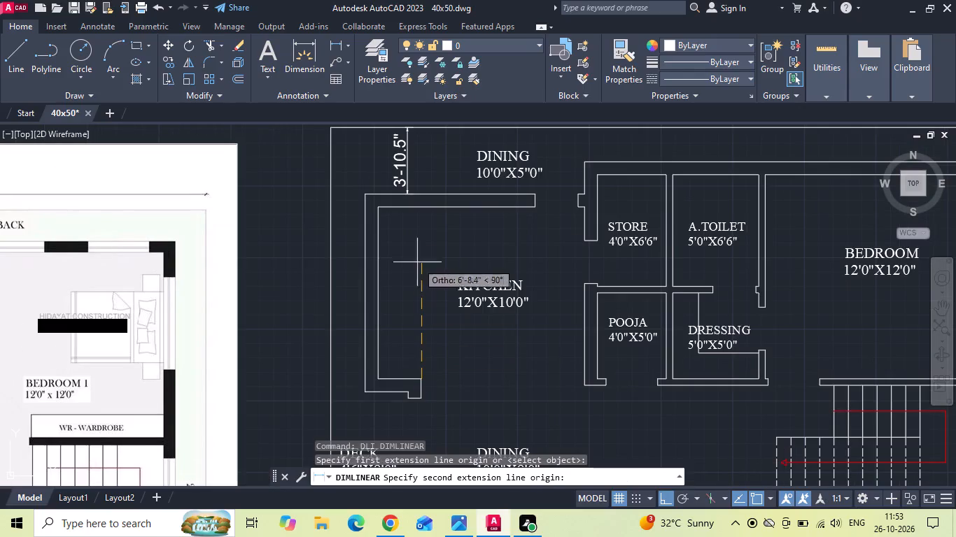
click(423, 208)
key(Escape)
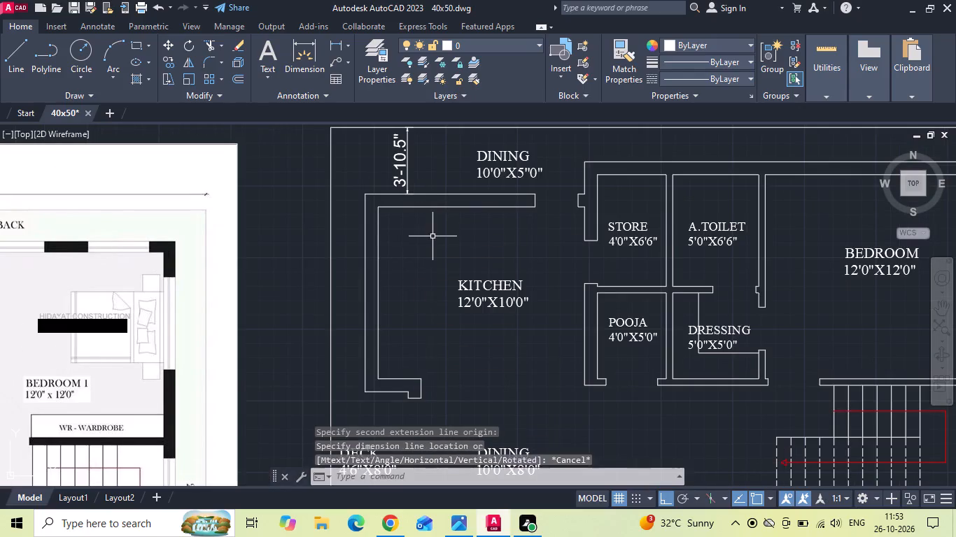
scroll(433, 241, down, 1)
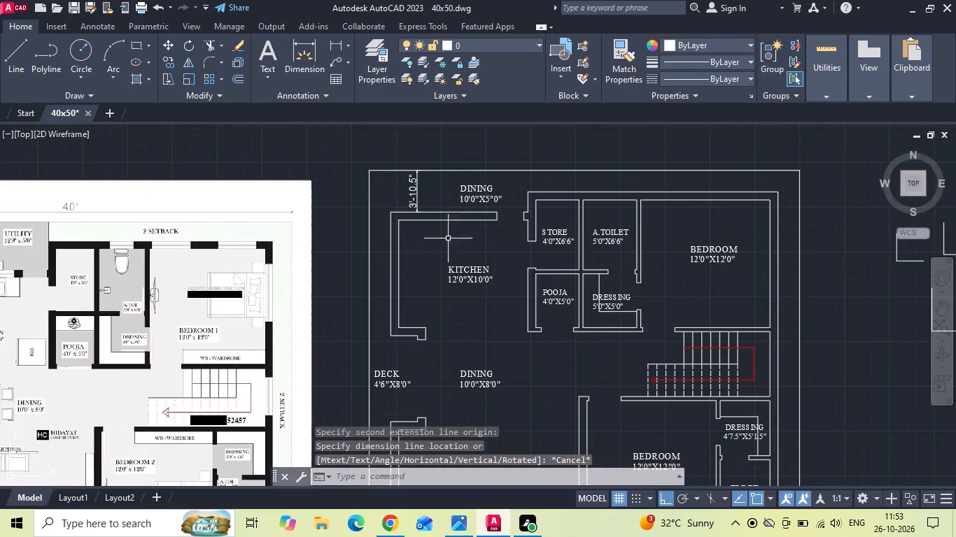
Measure the gaps to the upper boundary line from the store's upper outer wall and the wall projection beside the store, using trial linear dimensions.
scroll(577, 237, up, 2)
middle_drag(521, 235, 549, 273)
scroll(551, 288, down, 2)
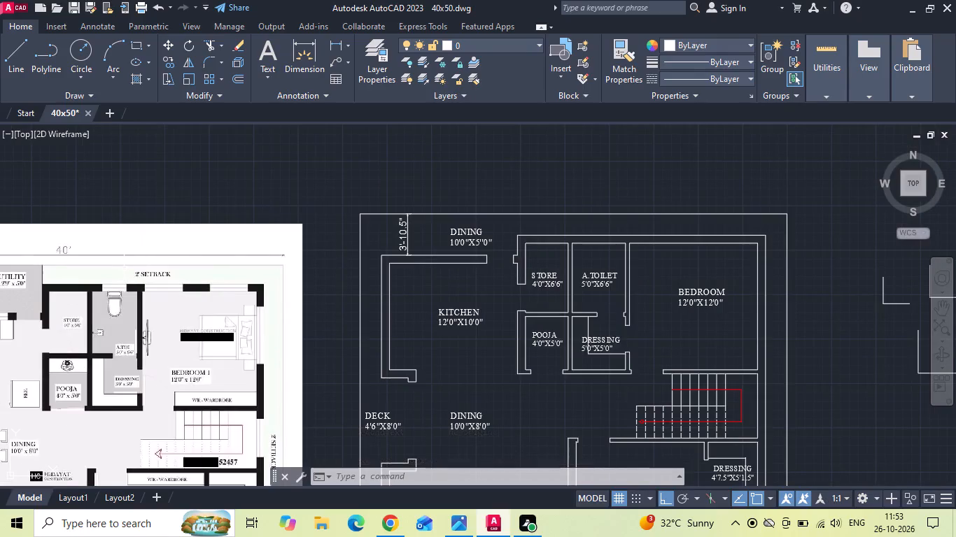
click(340, 45)
scroll(600, 198, up, 2)
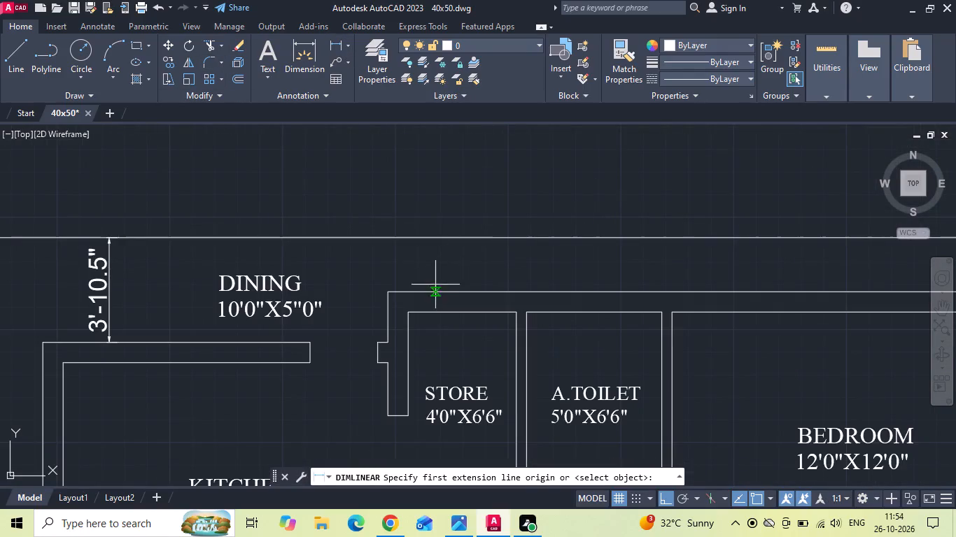
click(433, 294)
click(430, 241)
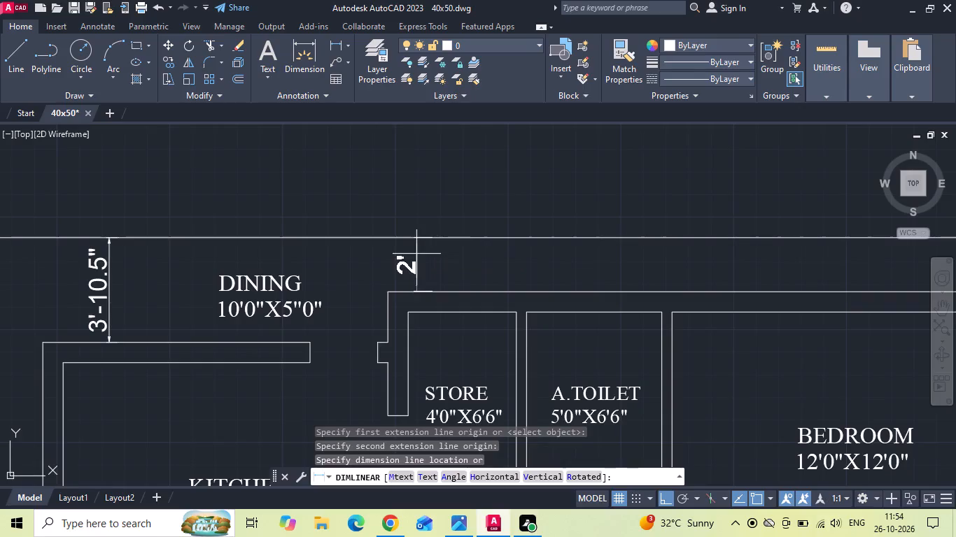
key(Escape)
key(space)
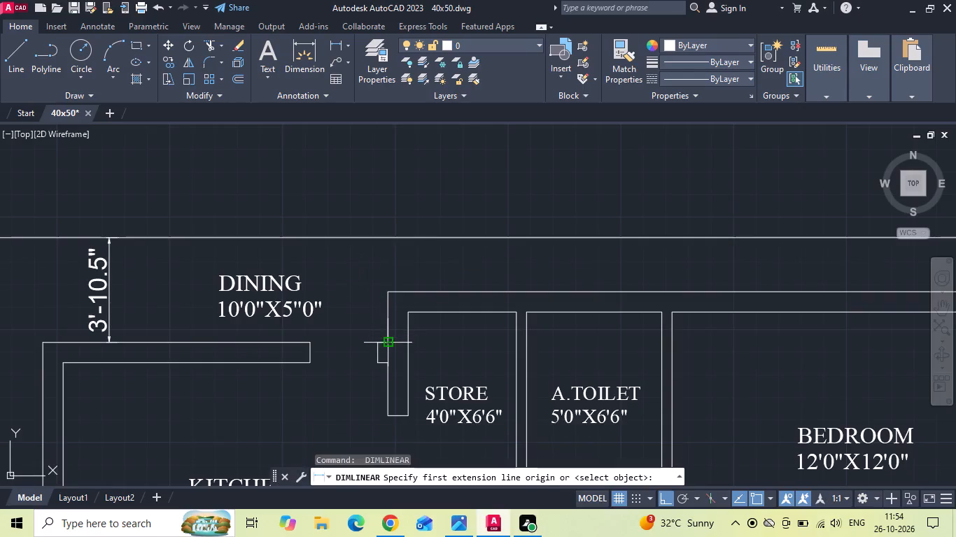
click(390, 339)
click(391, 241)
key(Escape)
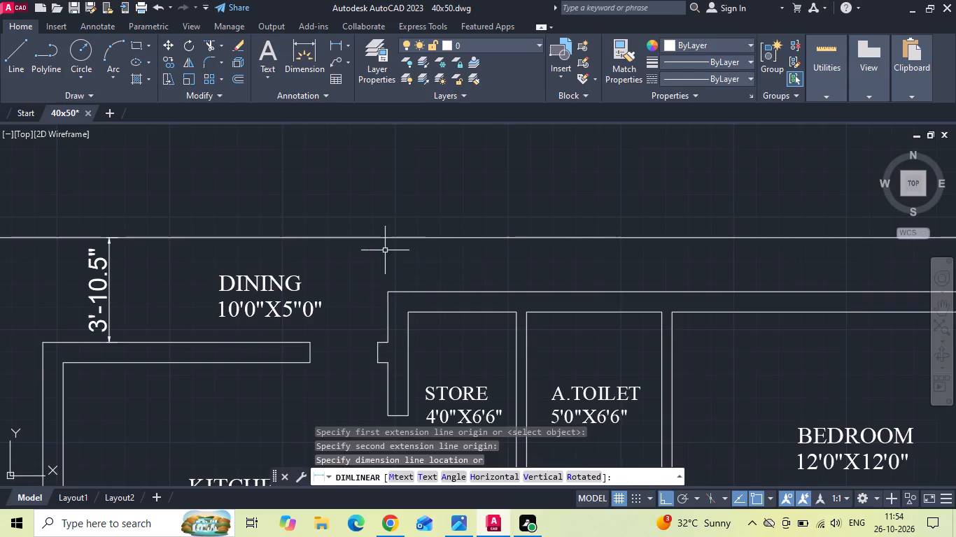
scroll(407, 249, down, 2)
middle_drag(421, 297, 449, 229)
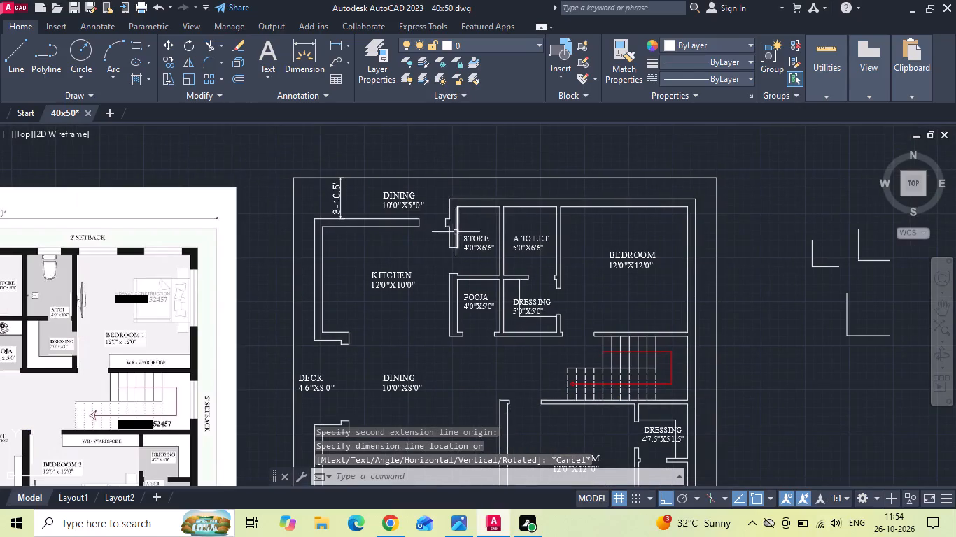
Check how the kitchen's lower wall aligns with the pooja and bedroom walls on the reference plan using trial horizontal lines.
middle_drag(393, 266, 529, 239)
key(l)
key(space)
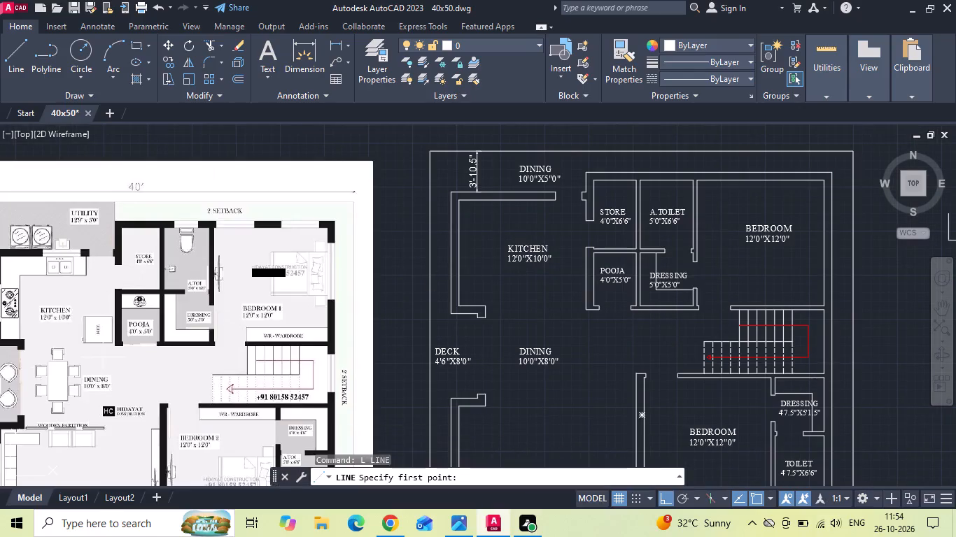
scroll(17, 352, up, 1)
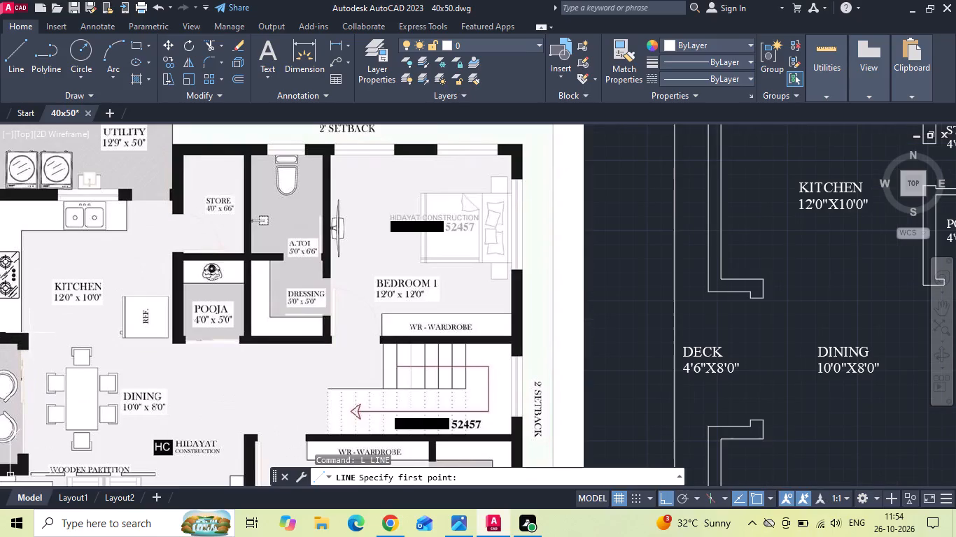
click(29, 332)
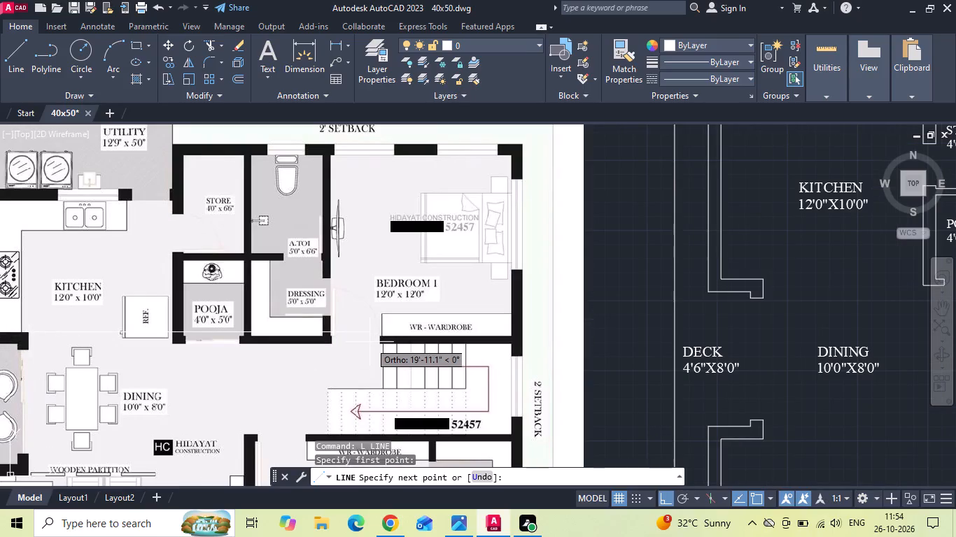
key(Escape)
key(space)
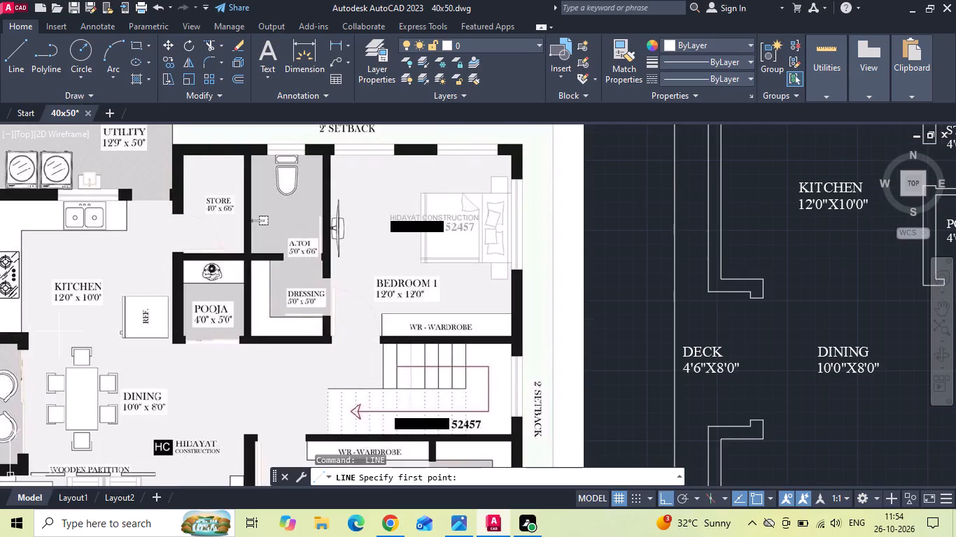
drag(6, 345, 31, 344)
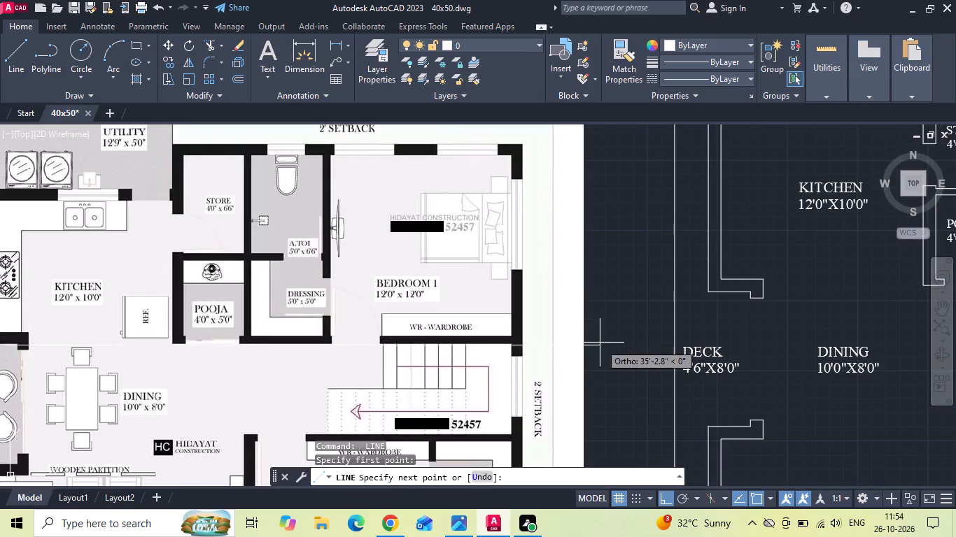
key(Escape)
Check the drawn plan's alignment between the kitchen's lower wall and the pooja, dressing and bedroom lower walls using trial horizontal lines.
scroll(378, 306, down, 2)
scroll(635, 296, up, 2)
key(space)
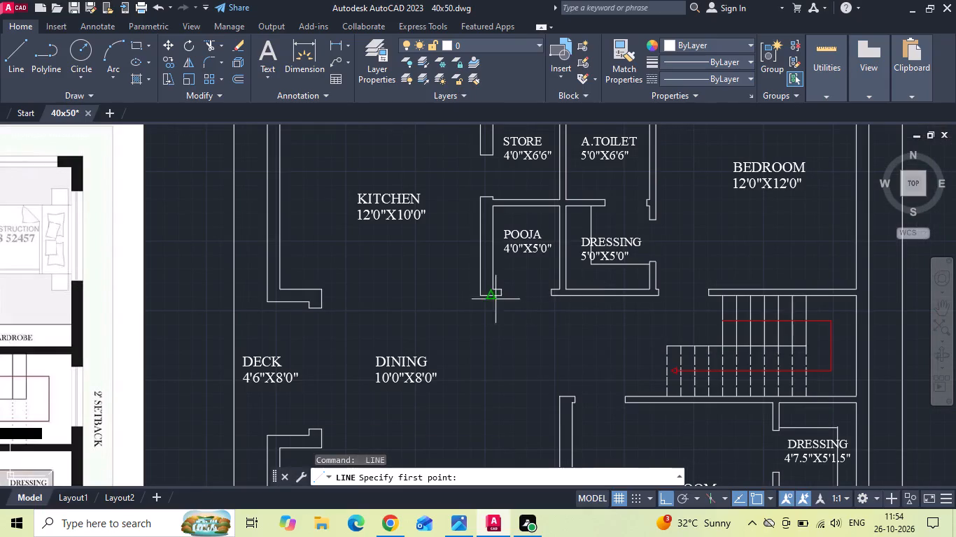
click(481, 296)
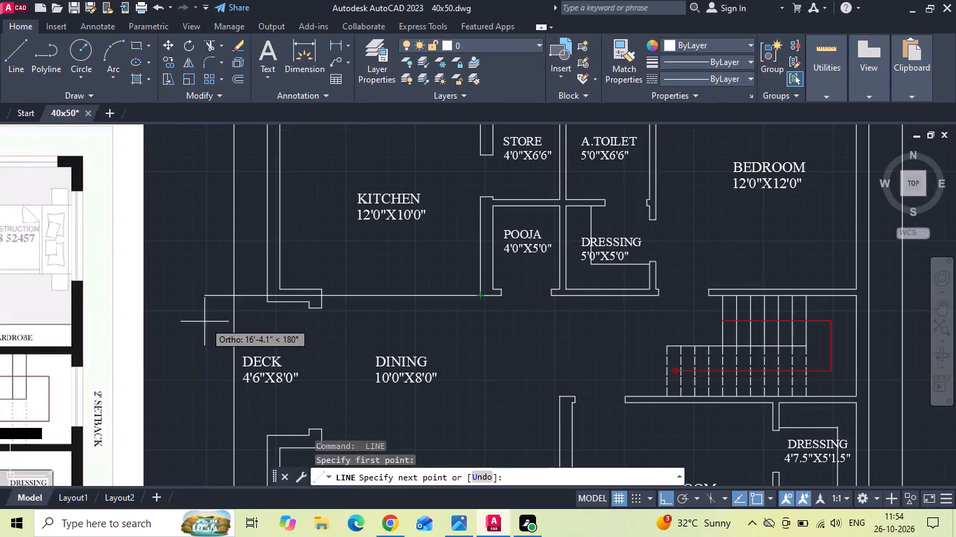
key(Escape)
key(space)
scroll(293, 311, up, 2)
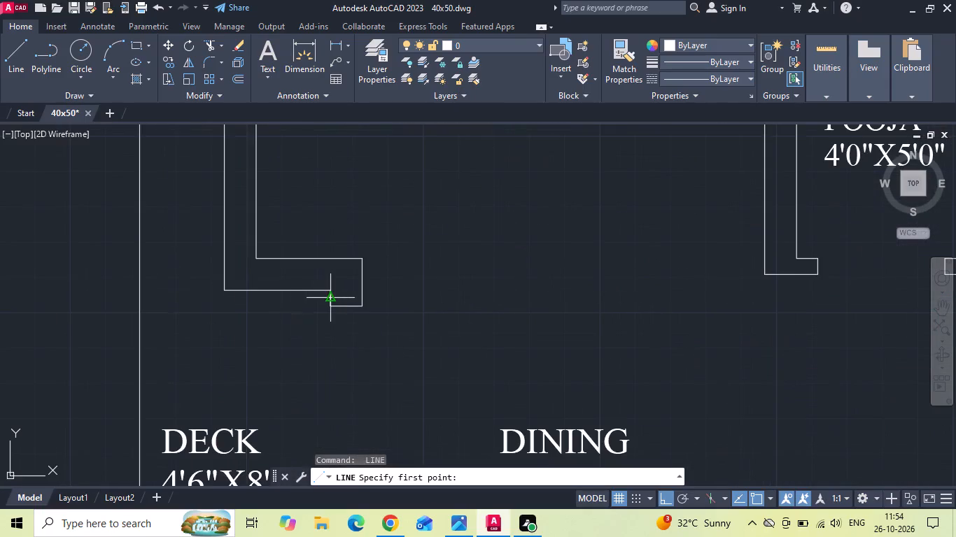
click(329, 293)
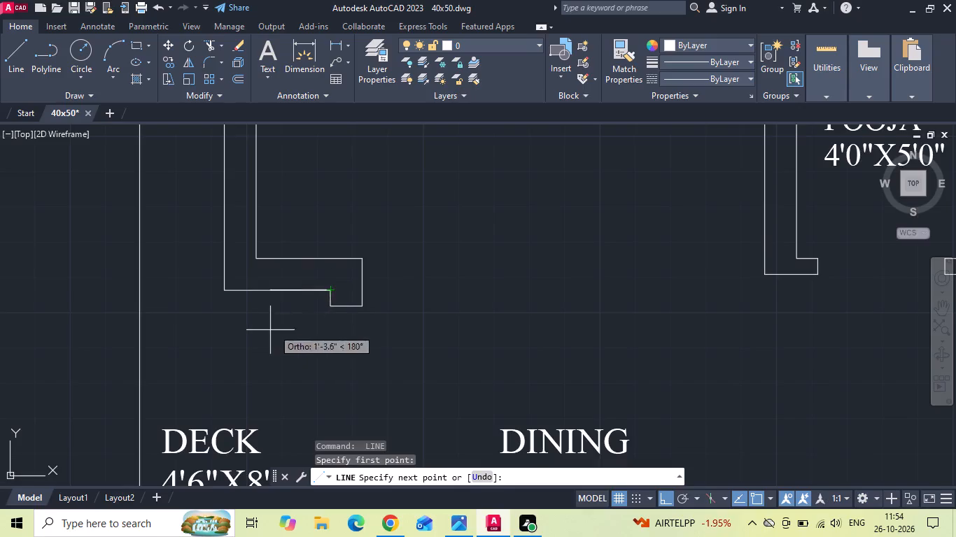
scroll(263, 333, down, 2)
middle_drag(578, 324, 409, 338)
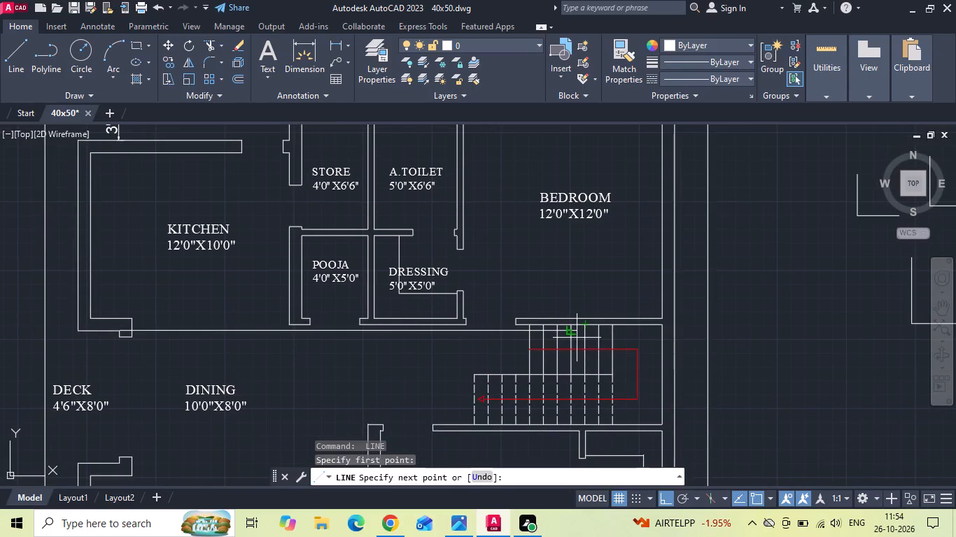
scroll(577, 338, down, 1)
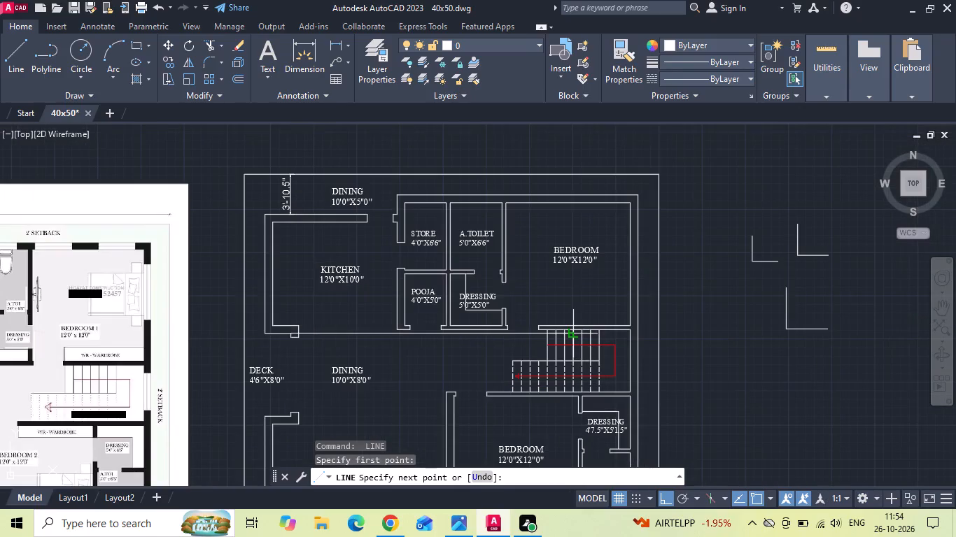
key(Escape)
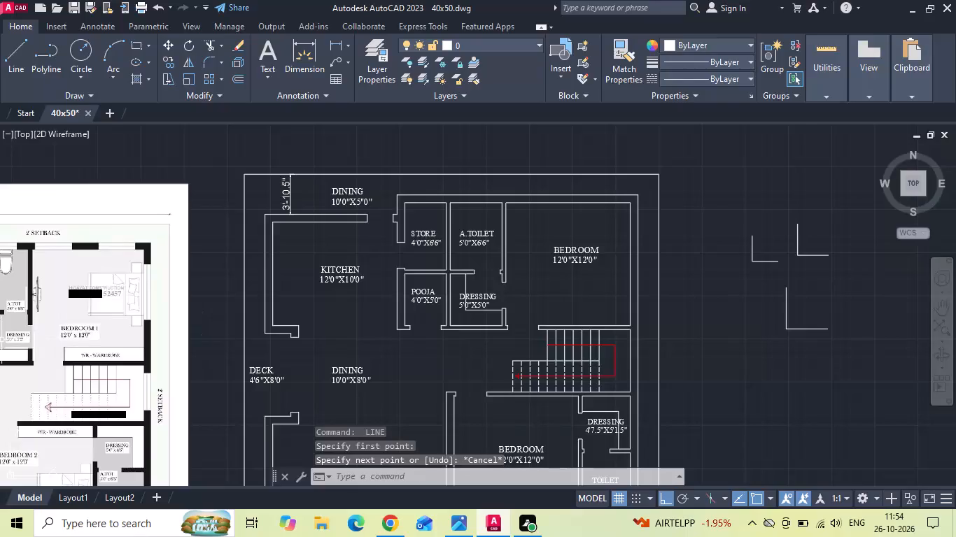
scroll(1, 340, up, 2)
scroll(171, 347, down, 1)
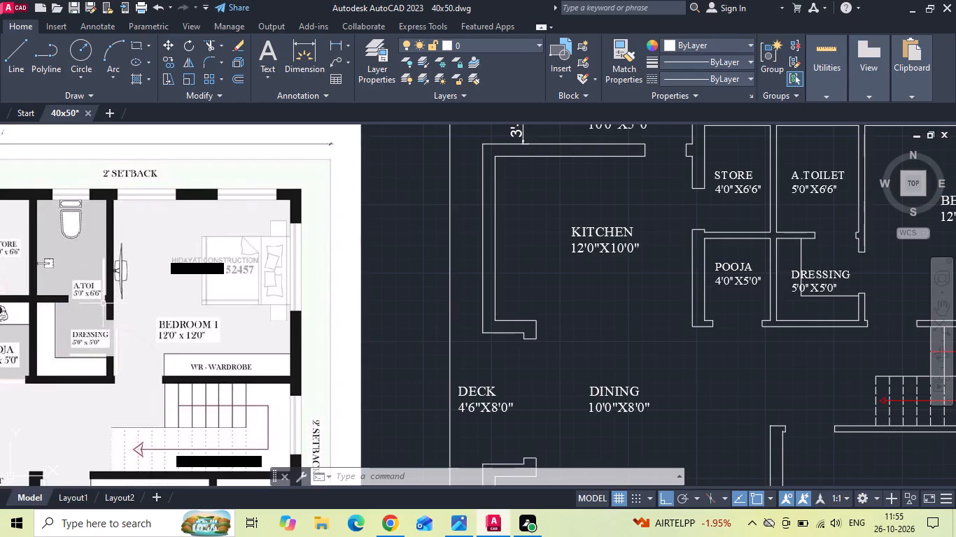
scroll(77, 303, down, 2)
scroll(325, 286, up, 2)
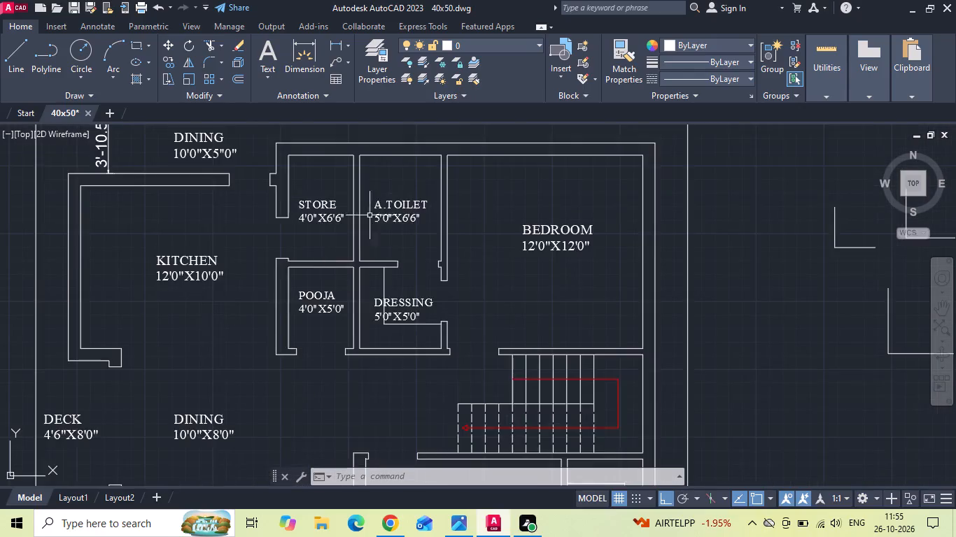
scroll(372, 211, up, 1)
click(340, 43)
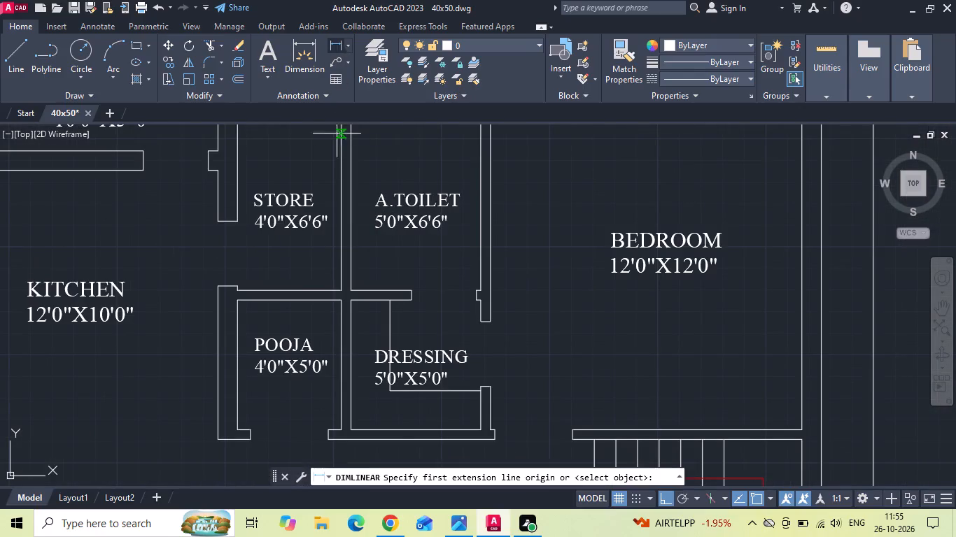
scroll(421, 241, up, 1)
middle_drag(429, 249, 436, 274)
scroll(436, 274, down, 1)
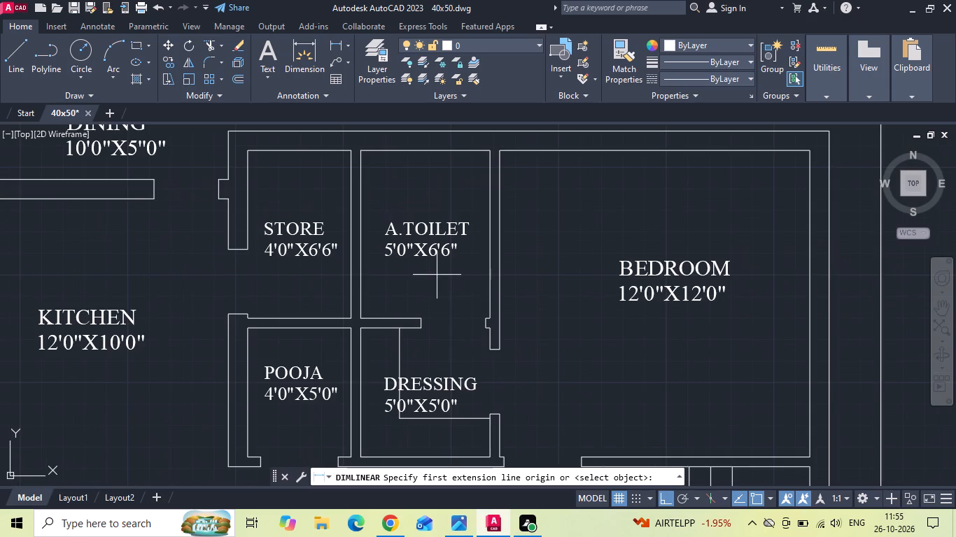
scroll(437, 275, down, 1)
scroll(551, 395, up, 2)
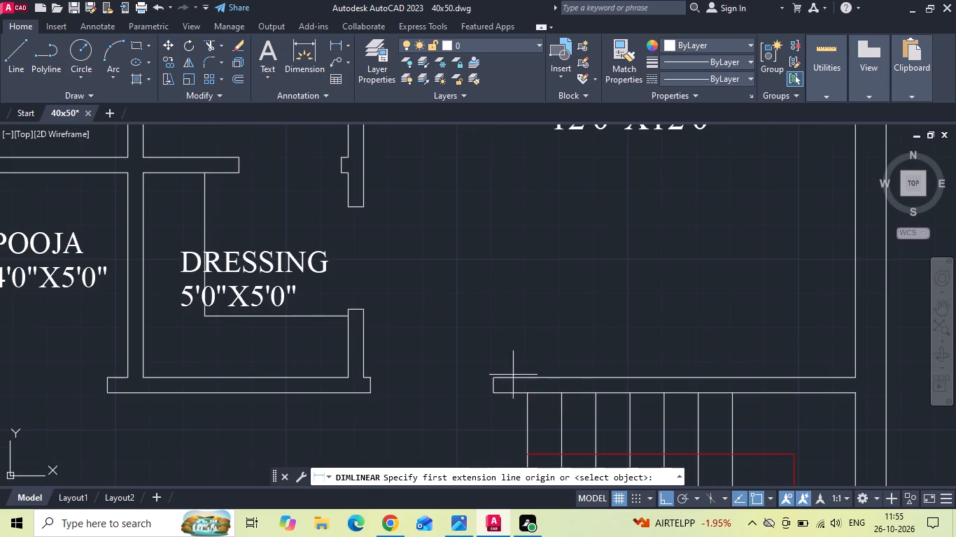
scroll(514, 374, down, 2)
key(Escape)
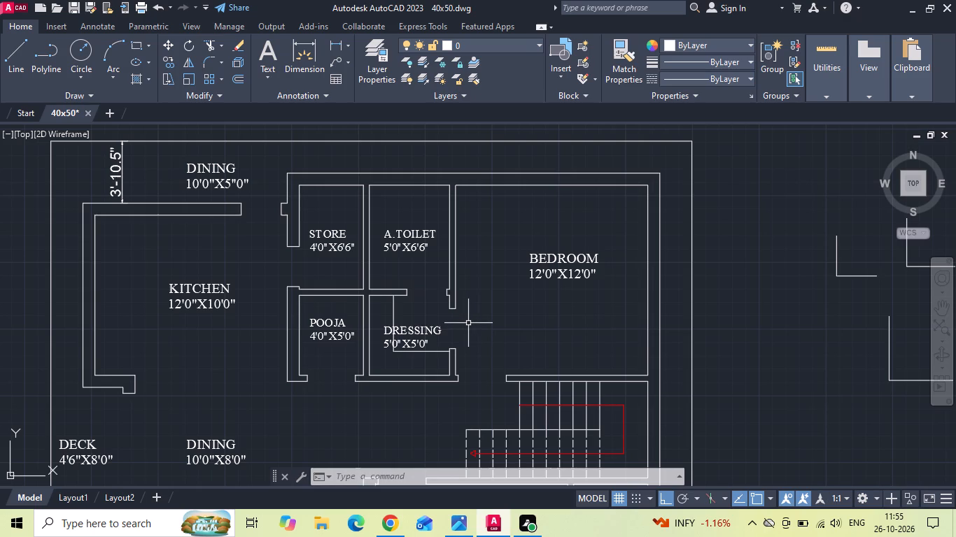
Compare the drawn plan's rooms, walls and labels with the reference plan, examining the utility, kitchen, store and bedroom areas closely.
middle_drag(337, 412, 367, 273)
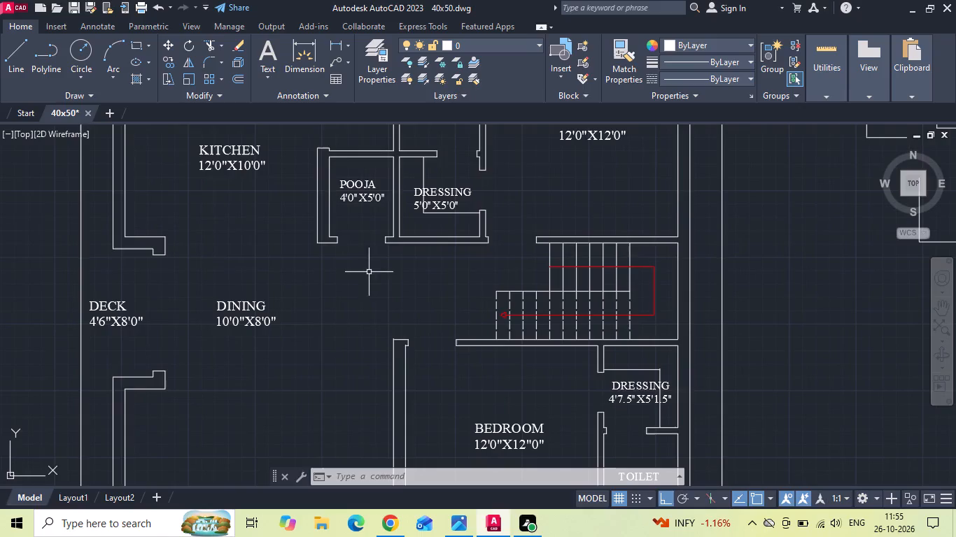
scroll(358, 265, down, 2)
scroll(258, 313, up, 1)
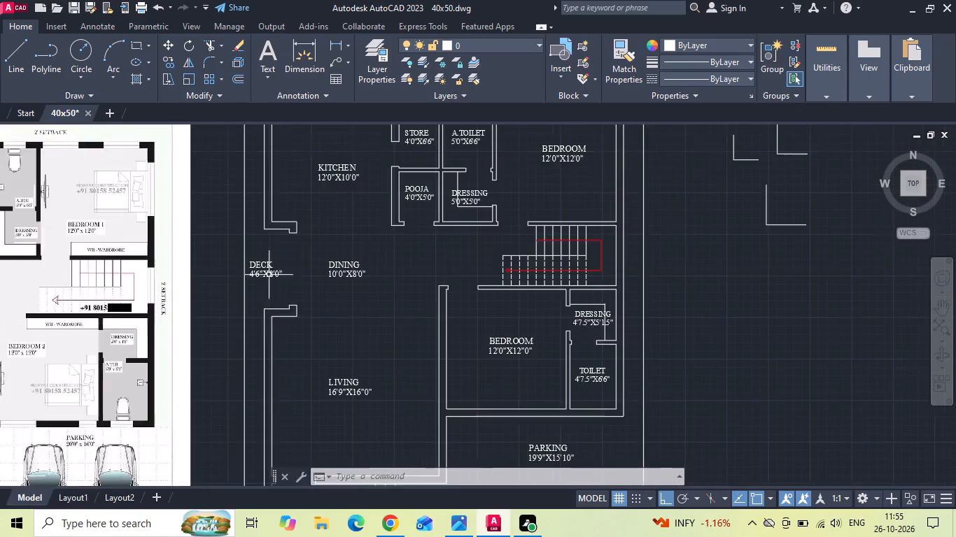
scroll(287, 231, up, 1)
middle_drag(307, 261, 296, 292)
scroll(291, 318, down, 1)
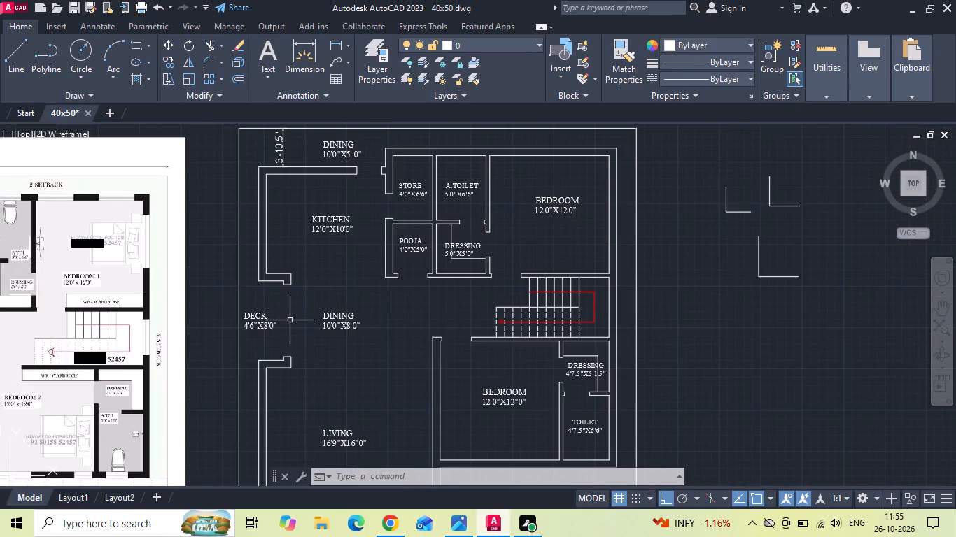
scroll(428, 303, down, 1)
scroll(113, 252, up, 2)
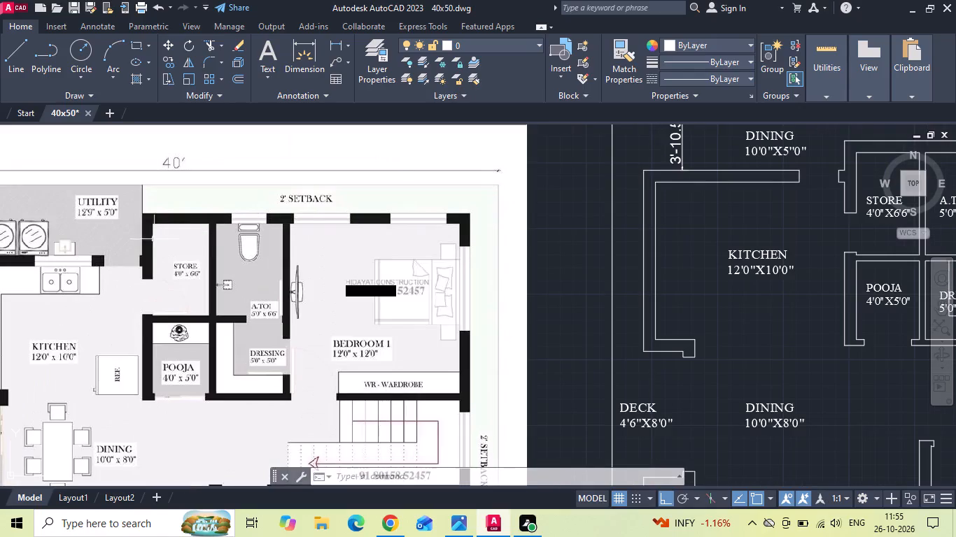
middle_drag(157, 278, 283, 262)
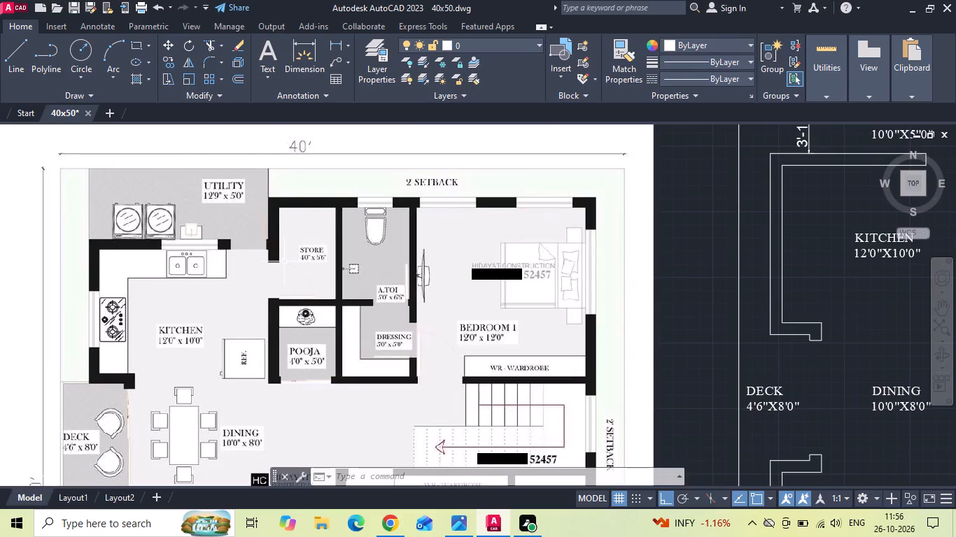
scroll(305, 278, up, 1)
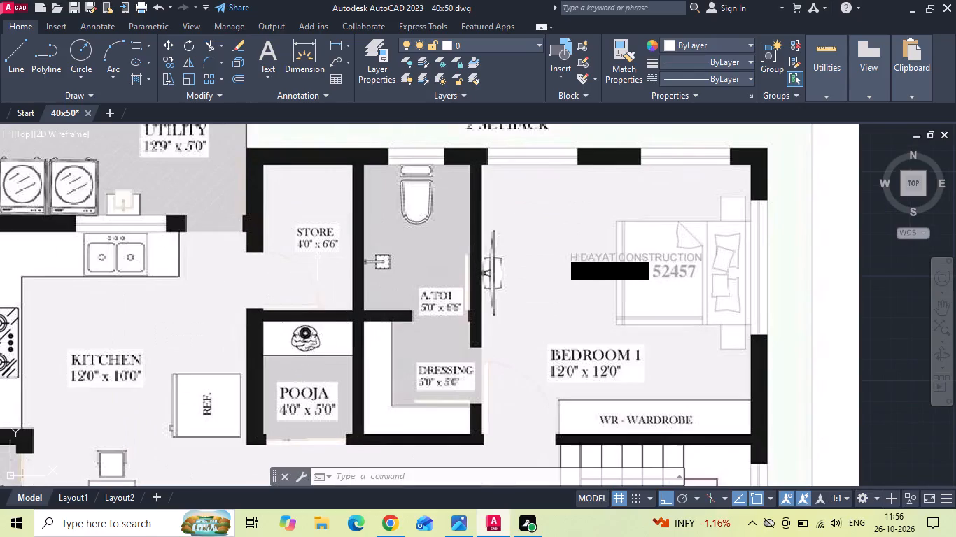
scroll(297, 263, down, 1)
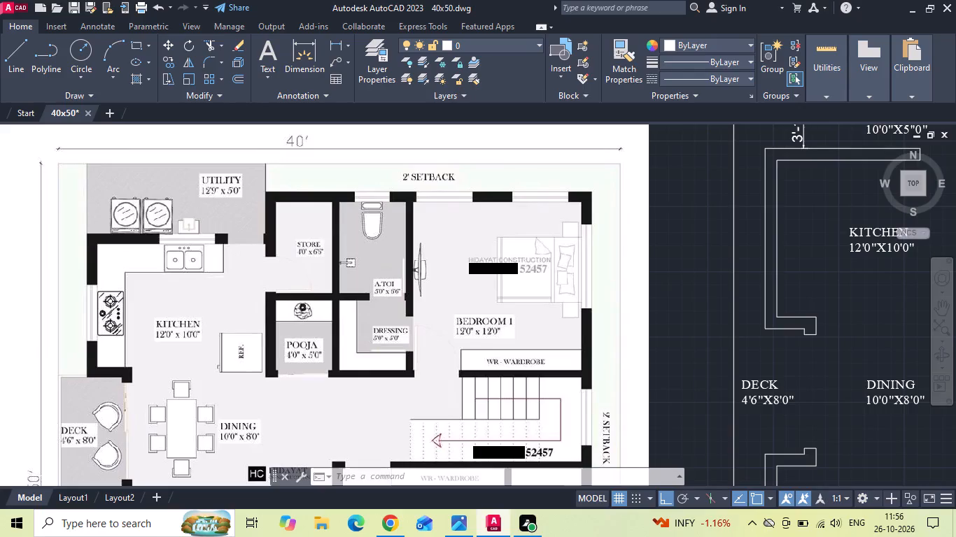
scroll(0, 248, down, 2)
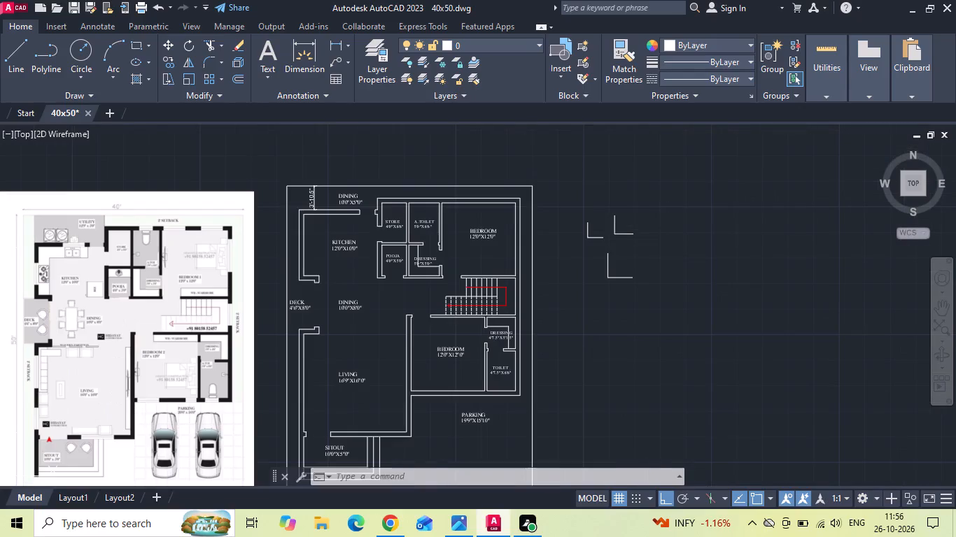
Delete the three stray L-shaped line pairs in the empty space east of the floor plan.
drag(579, 203, 582, 213)
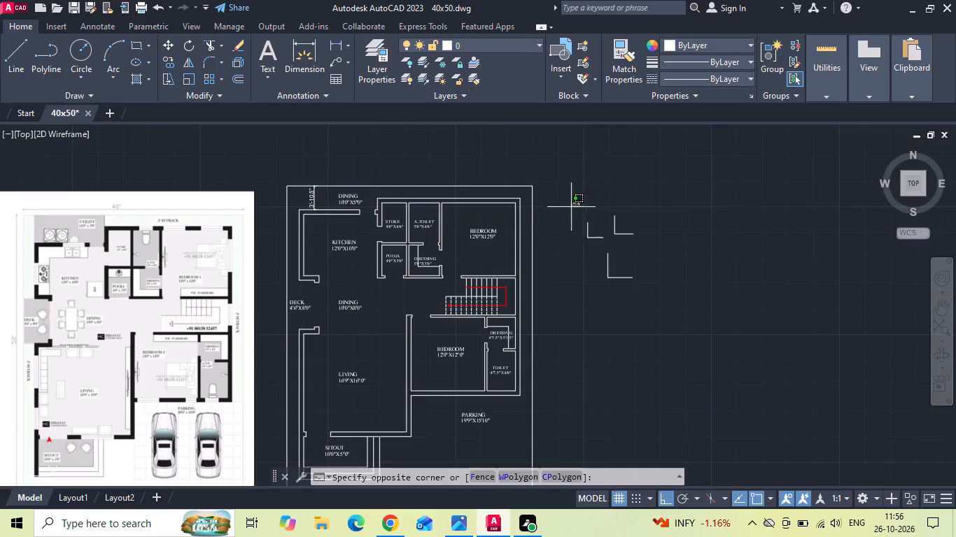
click(664, 323)
key(Delete)
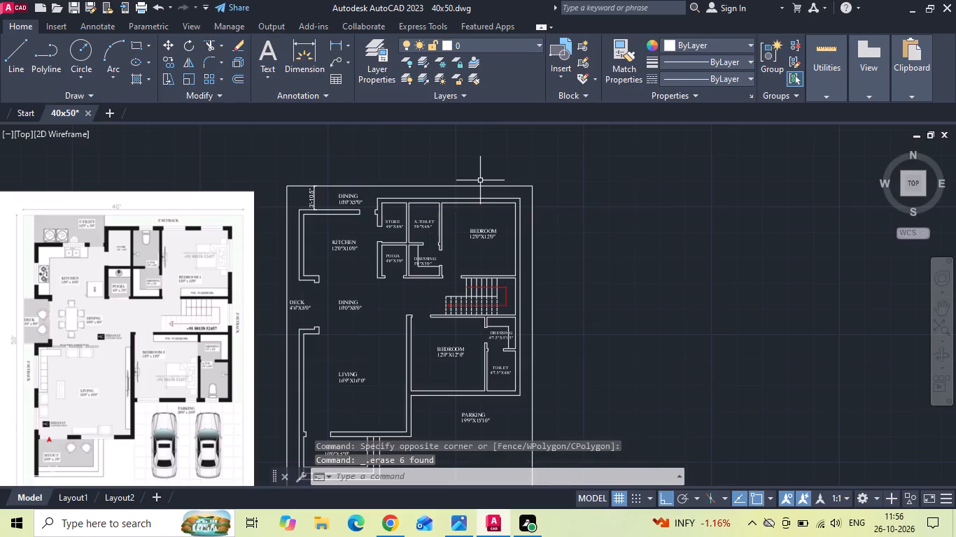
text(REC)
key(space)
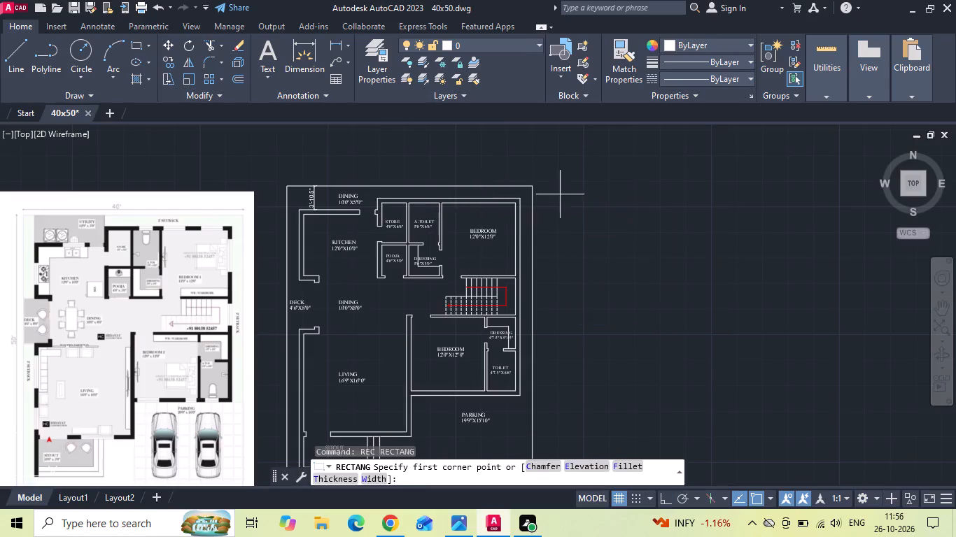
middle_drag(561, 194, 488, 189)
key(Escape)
Copy the entire drawn floor plan horizontally about 82' east into the empty space.
scroll(502, 180, down, 1)
drag(500, 171, 493, 176)
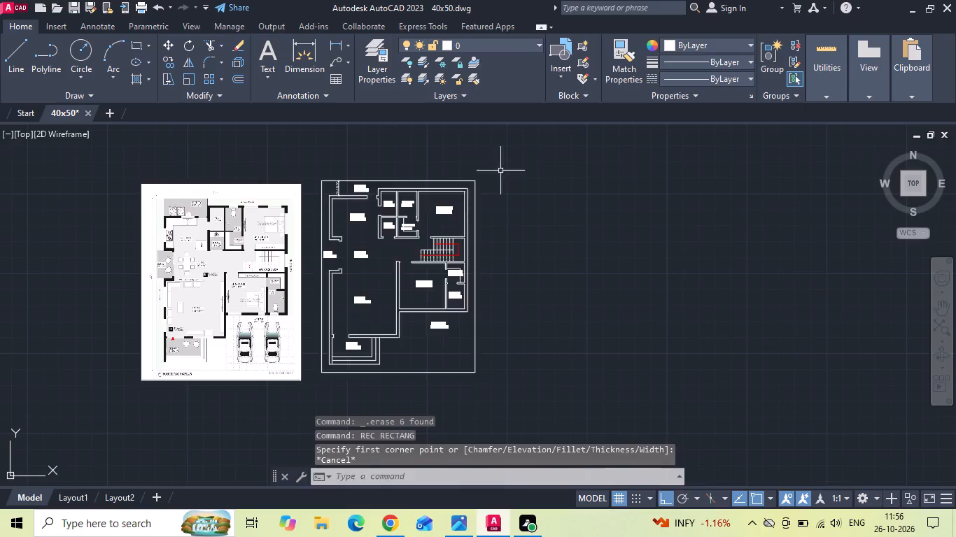
drag(493, 176, 437, 248)
click(306, 401)
right_click(381, 288)
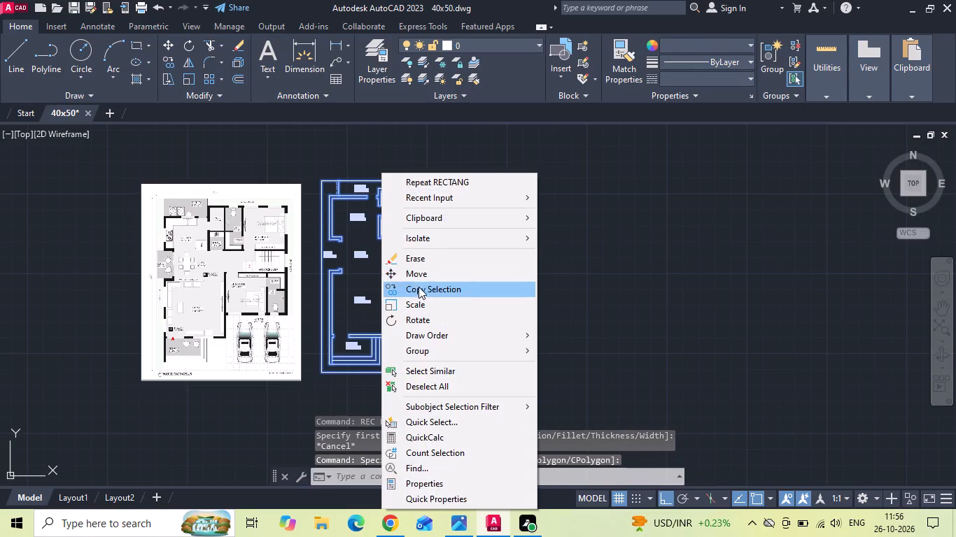
click(419, 288)
scroll(419, 289, down, 1)
drag(421, 291, 463, 292)
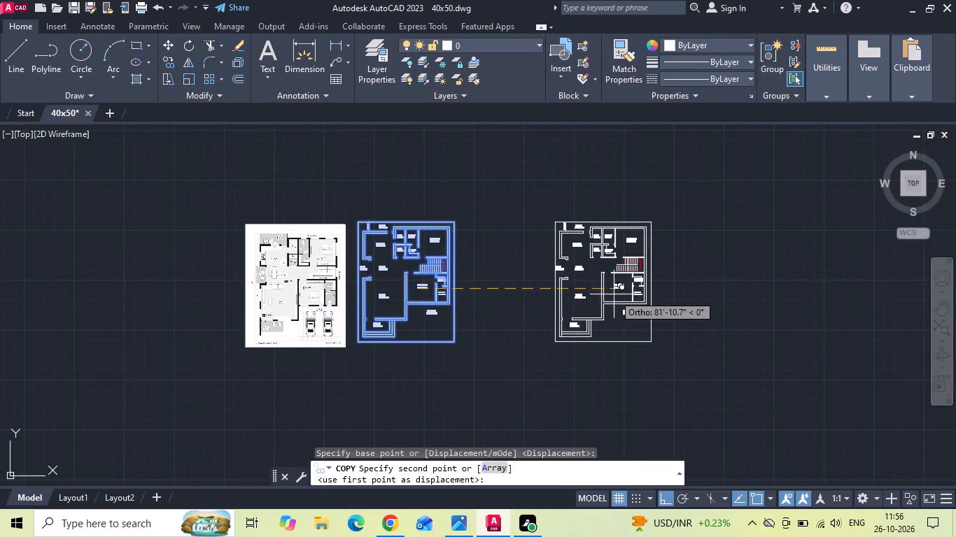
click(614, 294)
key(Escape)
Erase all walls, stairs and room labels inside the original plan, keeping only its outer plot boundary.
scroll(434, 231, up, 3)
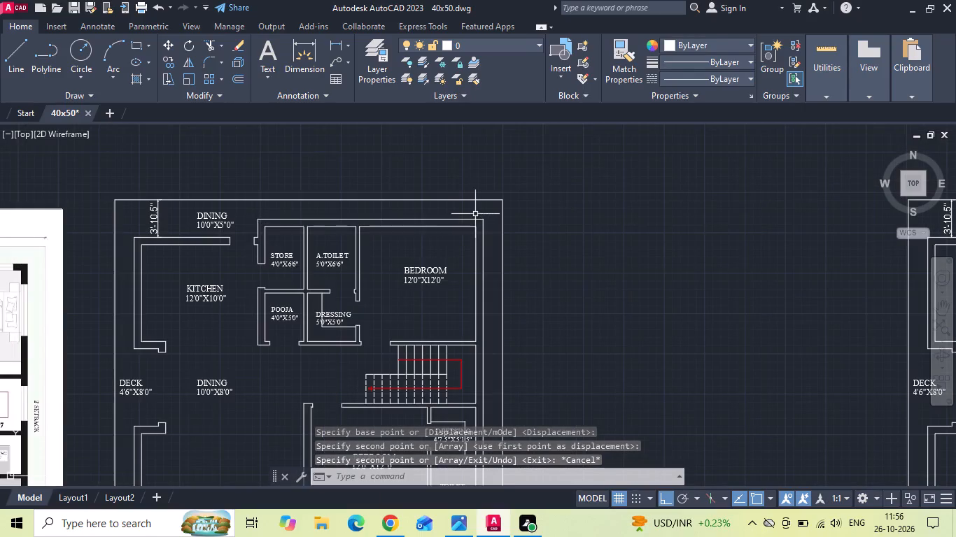
click(488, 213)
scroll(488, 213, down, 1)
middle_drag(347, 355, 377, 299)
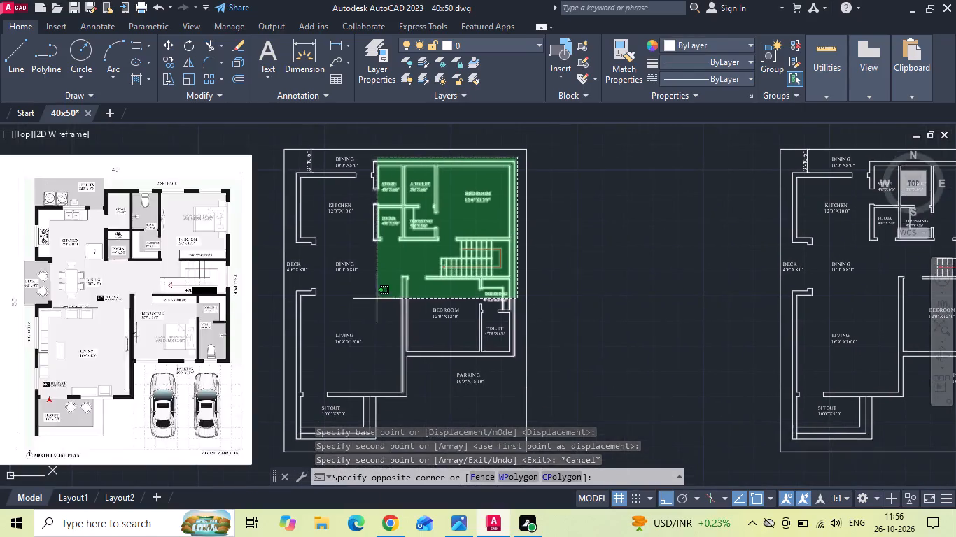
middle_drag(314, 389, 321, 365)
click(295, 423)
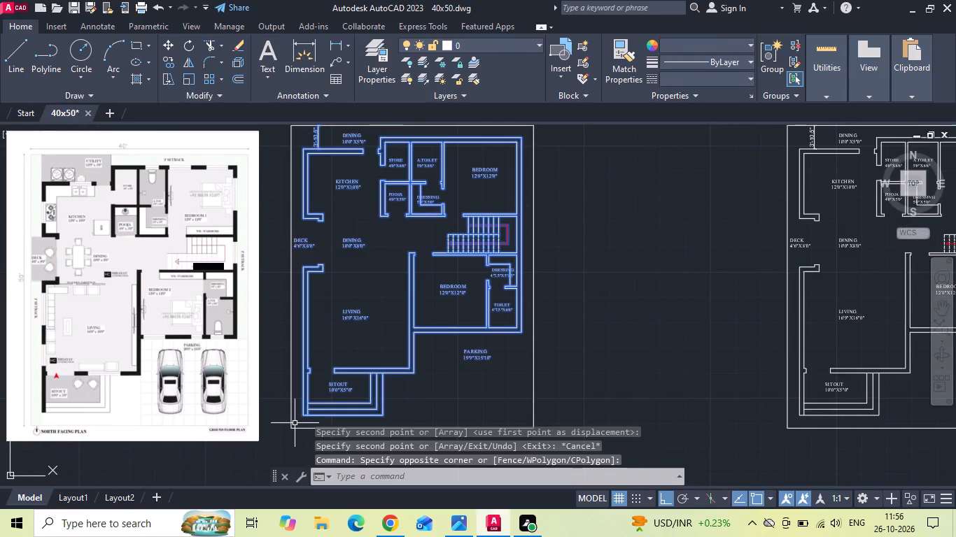
key(Delete)
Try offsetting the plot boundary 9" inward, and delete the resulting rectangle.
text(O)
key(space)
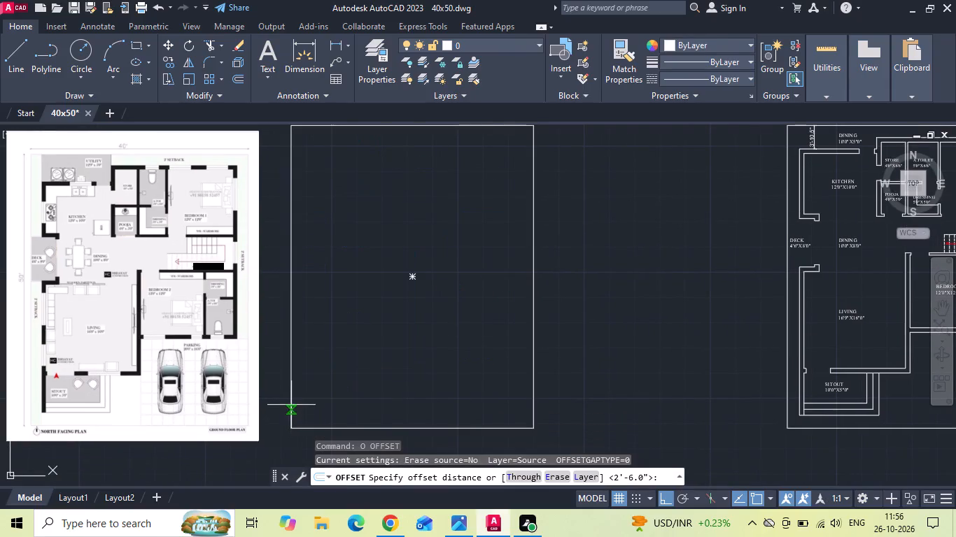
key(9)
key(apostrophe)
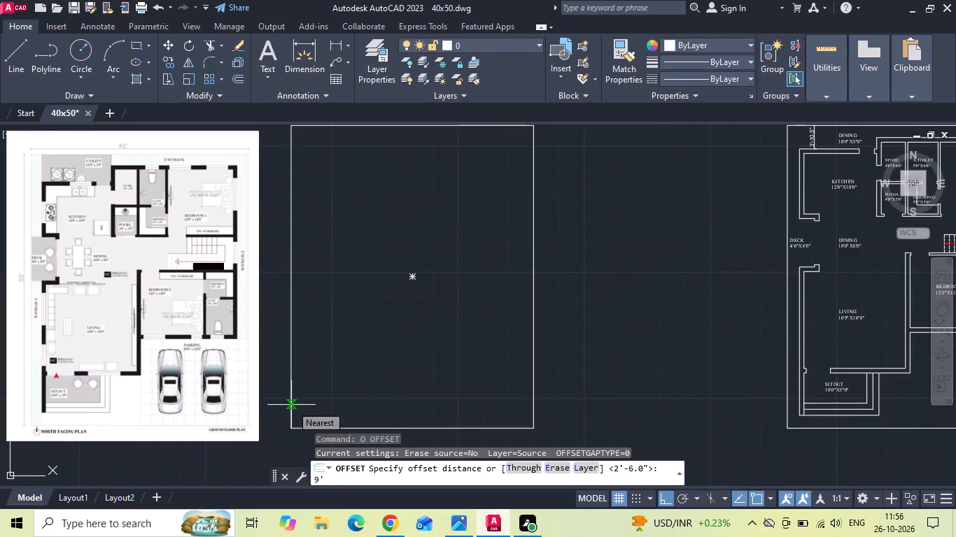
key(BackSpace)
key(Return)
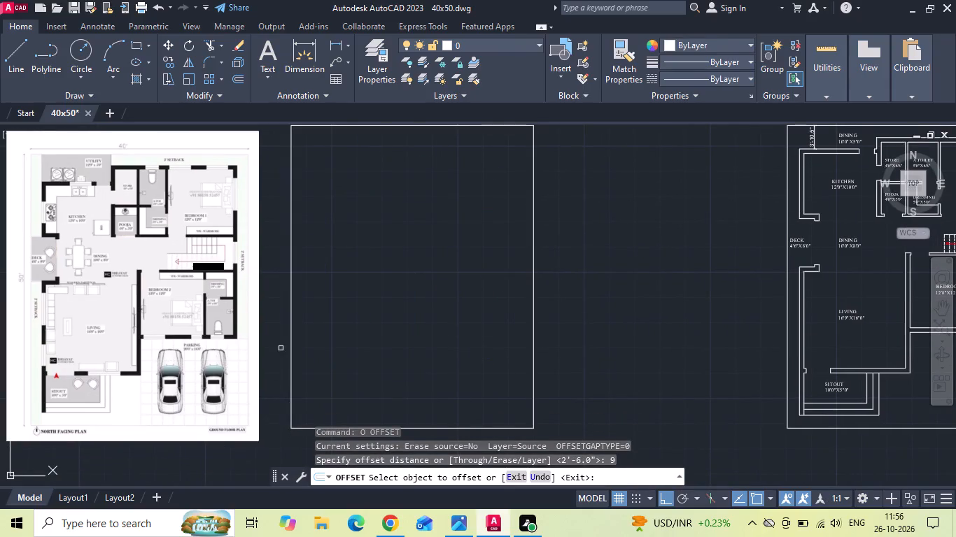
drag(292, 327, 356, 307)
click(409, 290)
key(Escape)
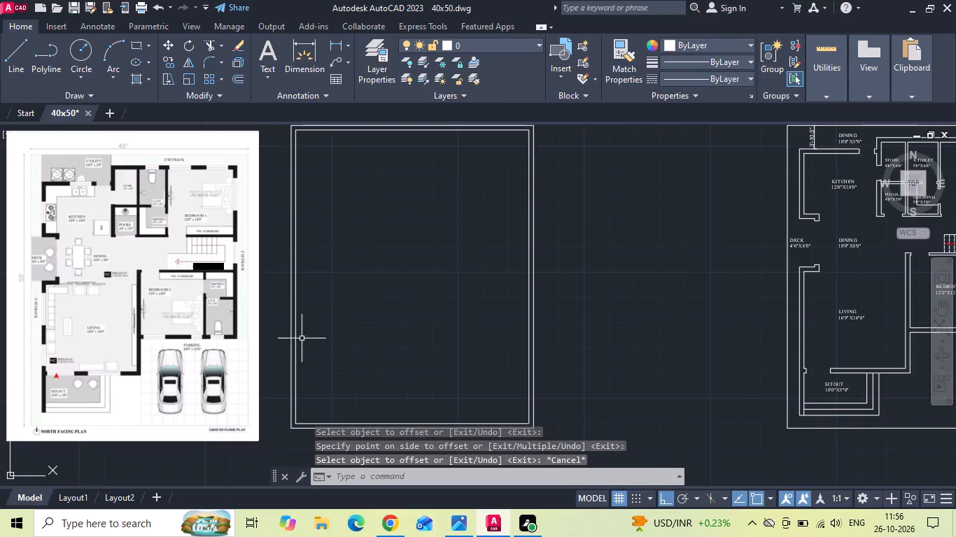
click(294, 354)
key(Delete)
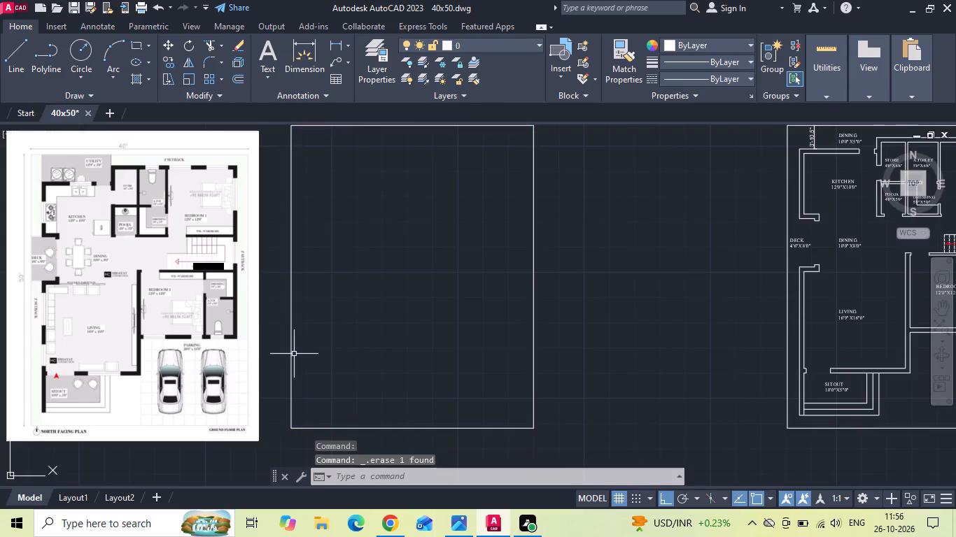
Offset the plot boundary 2' inward to form the outer face of the exterior walls.
text(O 2')
key(Return)
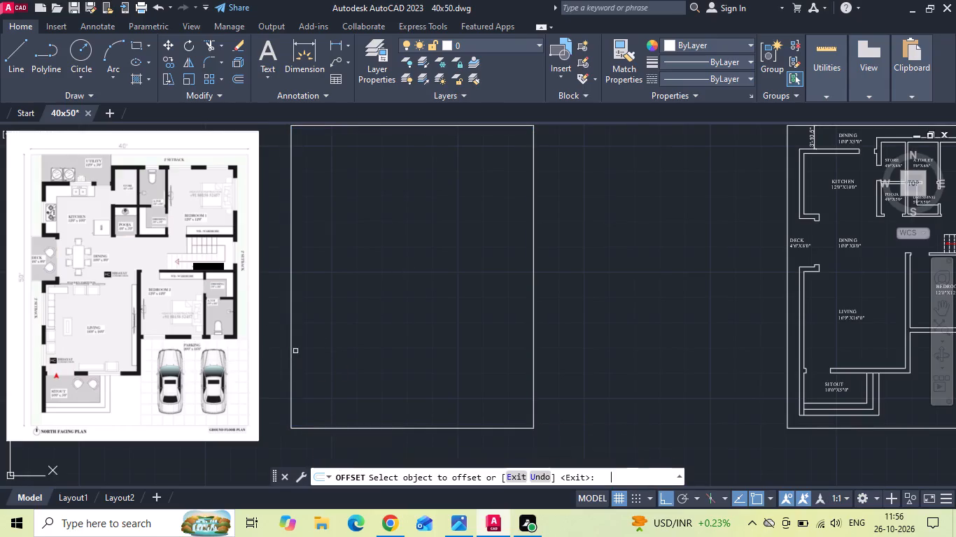
drag(290, 355, 336, 336)
click(379, 322)
key(Escape)
Offset the exterior wall rectangle 9" inward to give the wall its thickness.
text(O 9)
key(space)
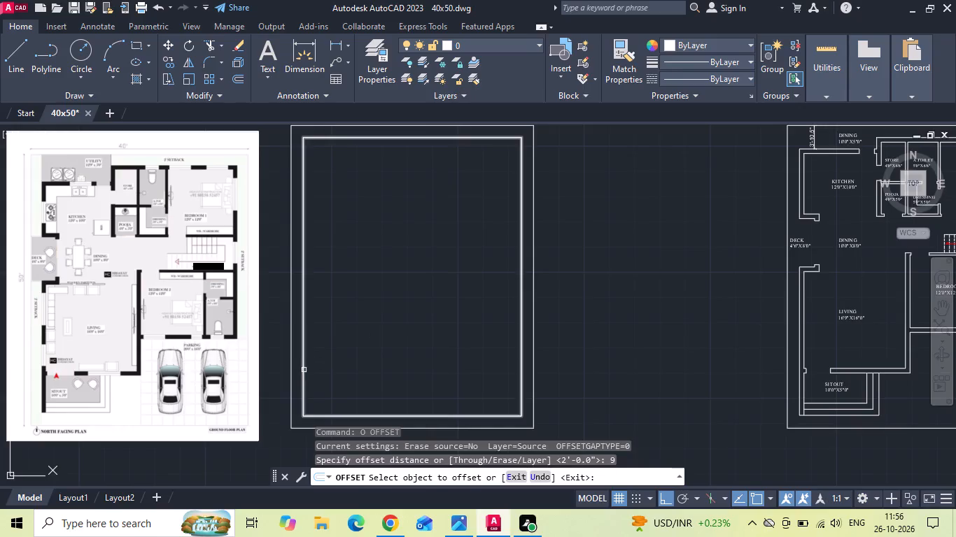
drag(304, 370, 360, 349)
click(399, 328)
key(Escape)
Explode the two nested exterior wall rectangles into separate lines, leaving the plot boundary intact.
key(x)
key(space)
scroll(346, 352, up, 1)
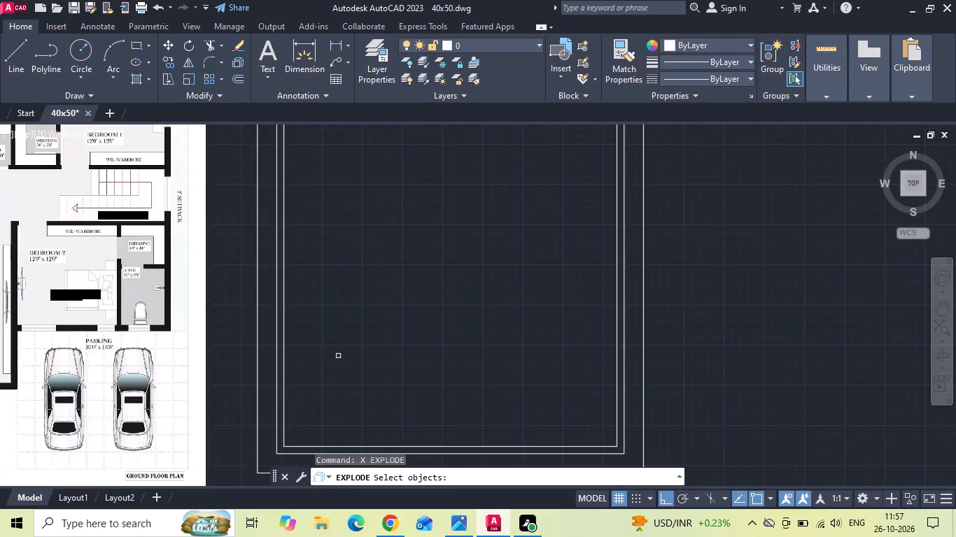
drag(338, 356, 325, 366)
click(266, 403)
key(space)
scroll(370, 408, down, 1)
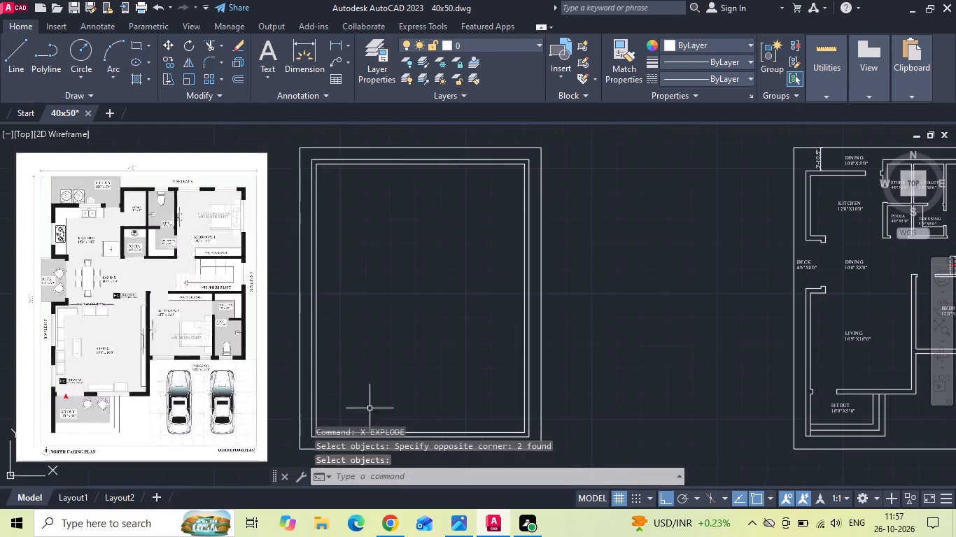
Offset the inner faces of the west and east exterior walls 12' toward the plan's interior.
scroll(377, 144, up, 1)
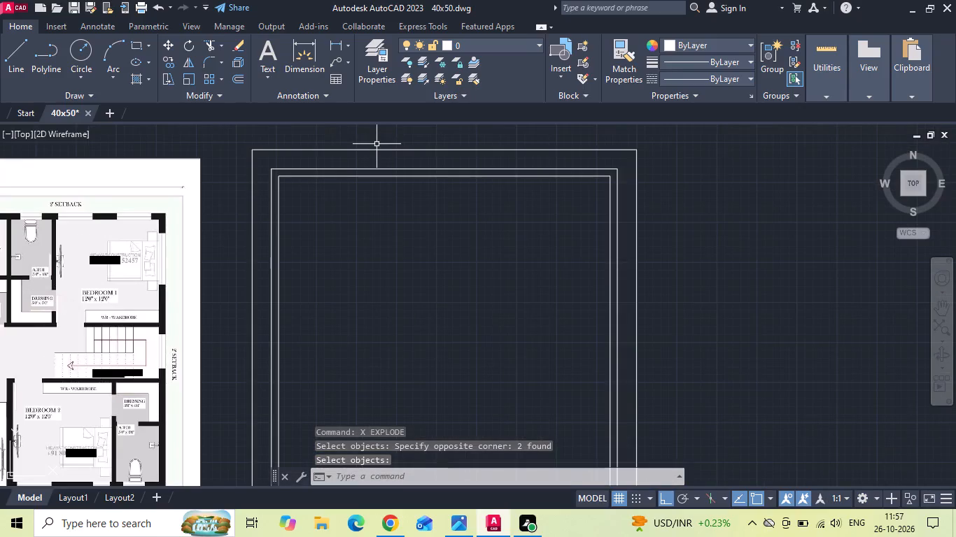
text(O 12')
key(Return)
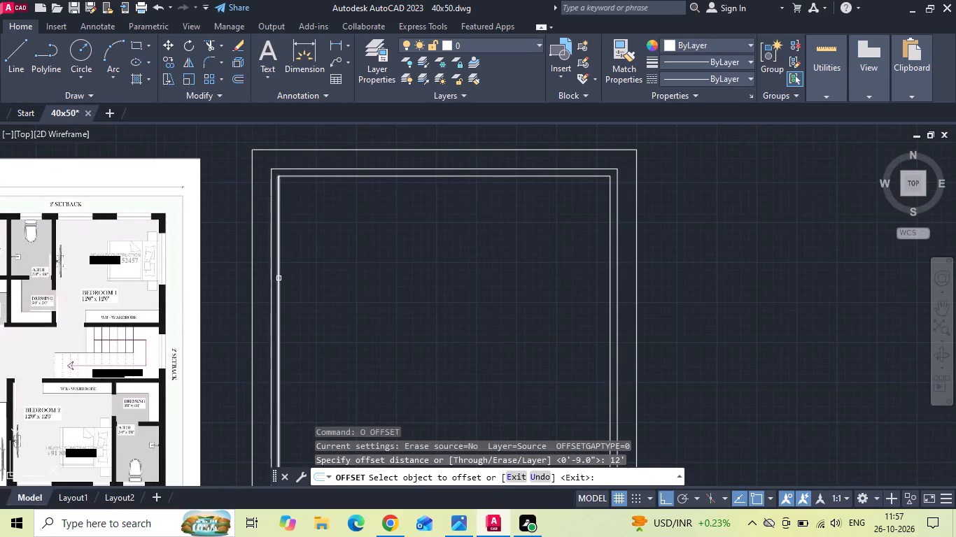
drag(279, 278, 308, 264)
click(470, 227)
click(612, 253)
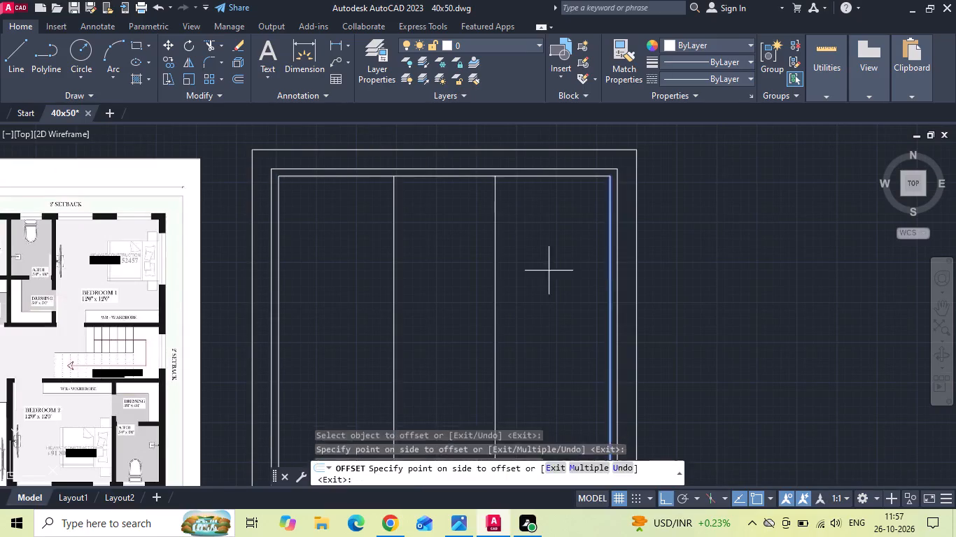
click(523, 275)
key(Escape)
middle_drag(495, 220, 554, 271)
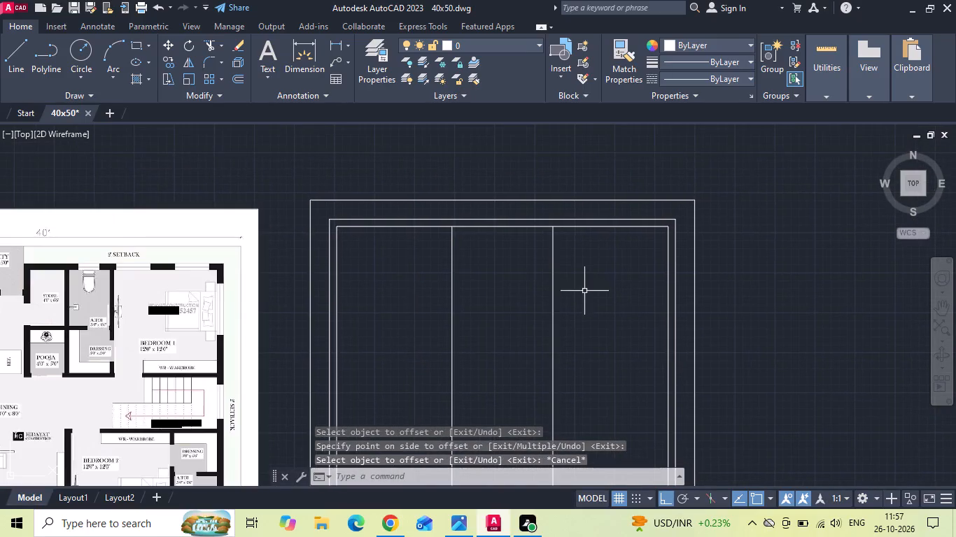
key(Escape)
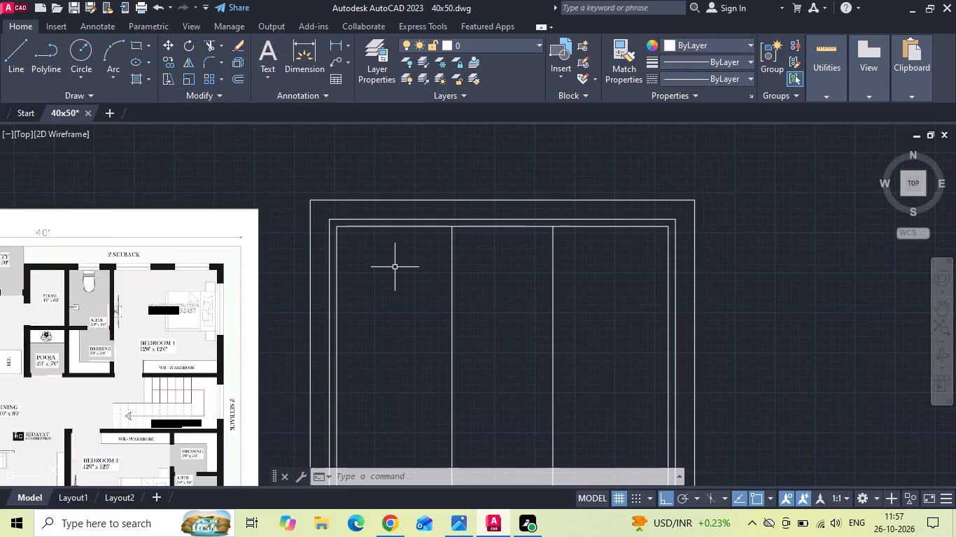
key(Escape)
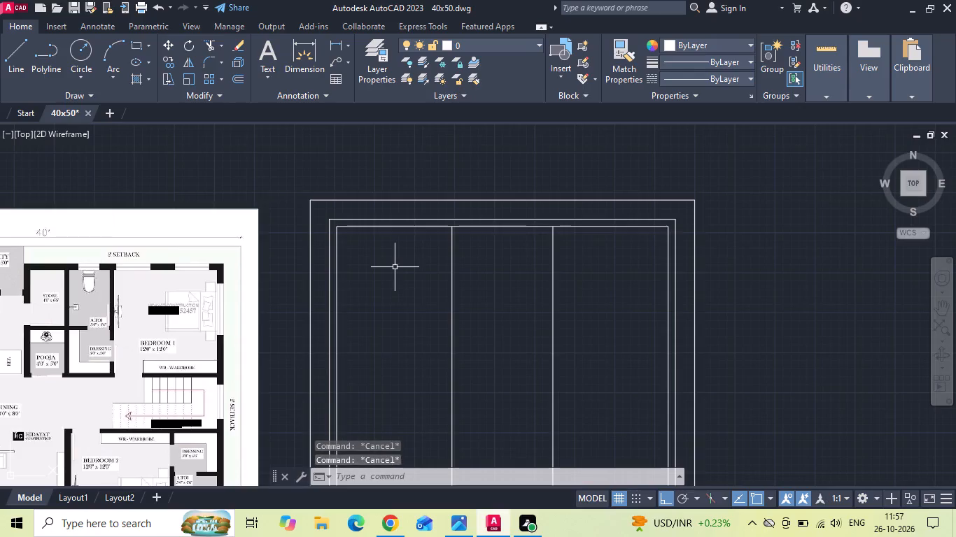
Check the living room width on the reference plan and offset the west wall's inner face 16' east.
scroll(395, 269, down, 1)
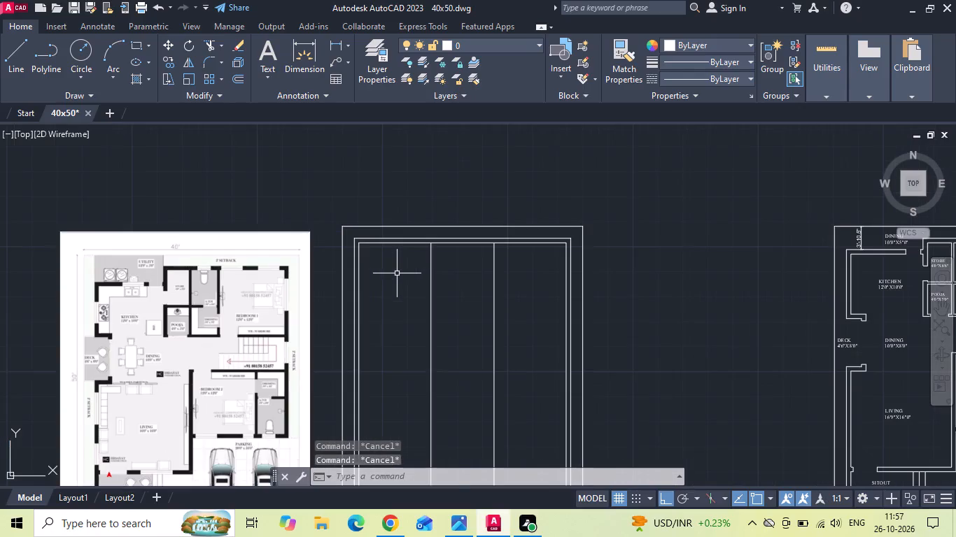
middle_drag(146, 383, 176, 313)
scroll(142, 362, up, 2)
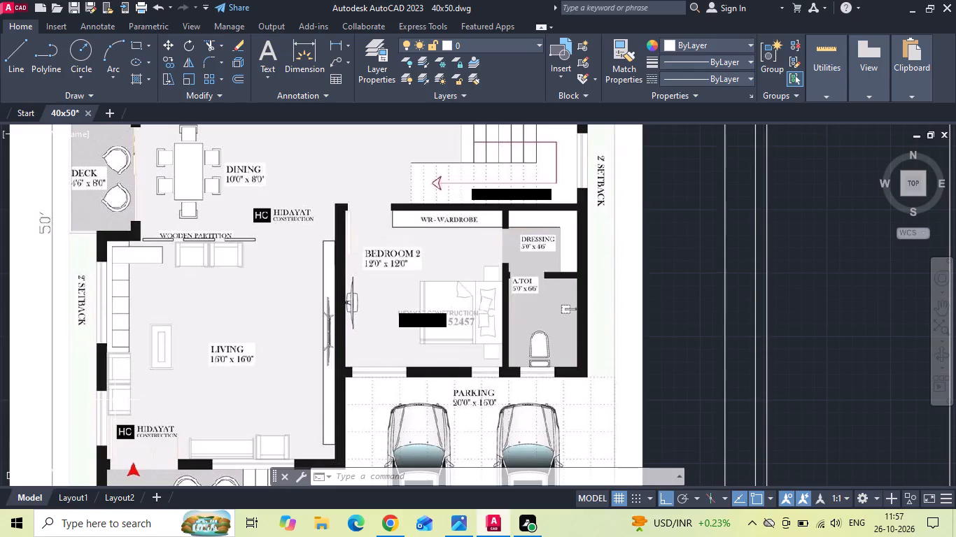
scroll(115, 400, down, 1)
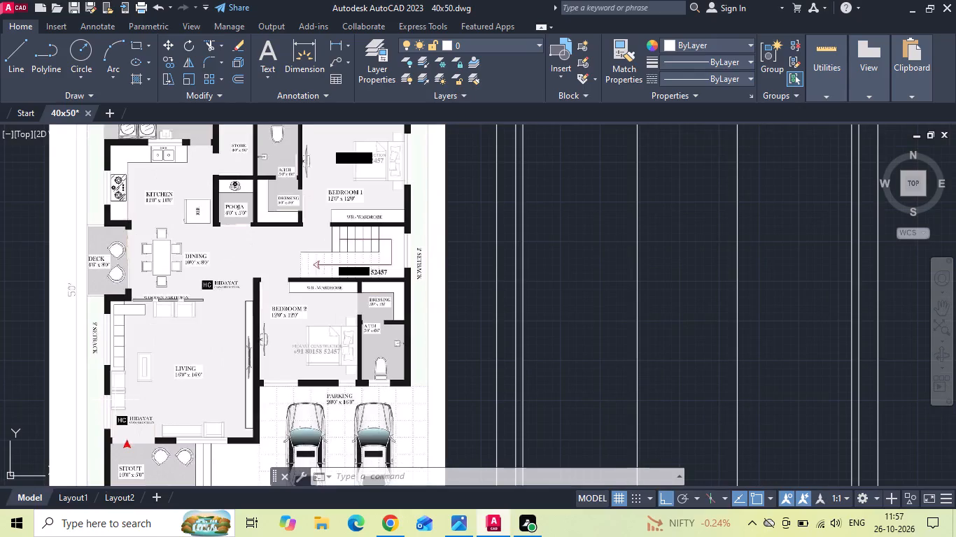
scroll(118, 390, down, 1)
scroll(399, 380, up, 1)
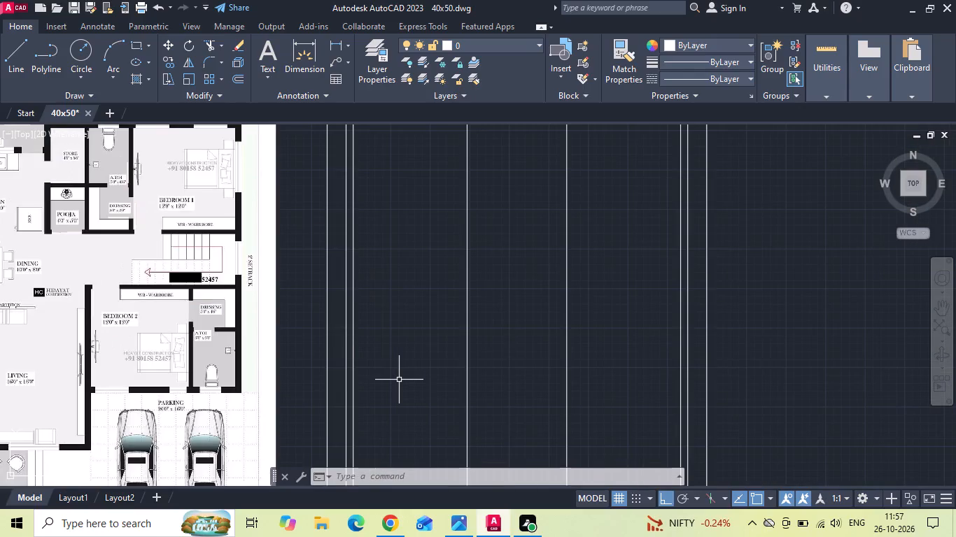
key(o)
key(Return)
text(16')
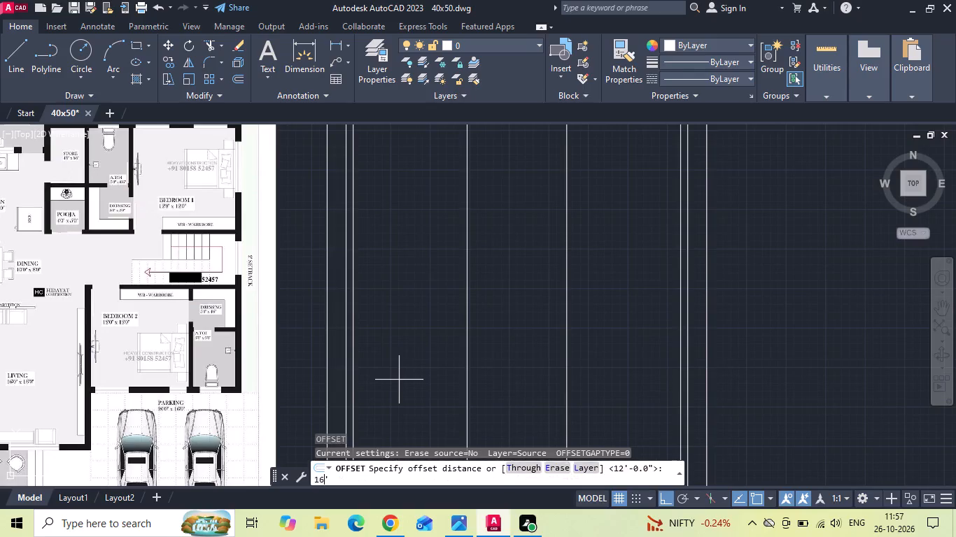
key(Return)
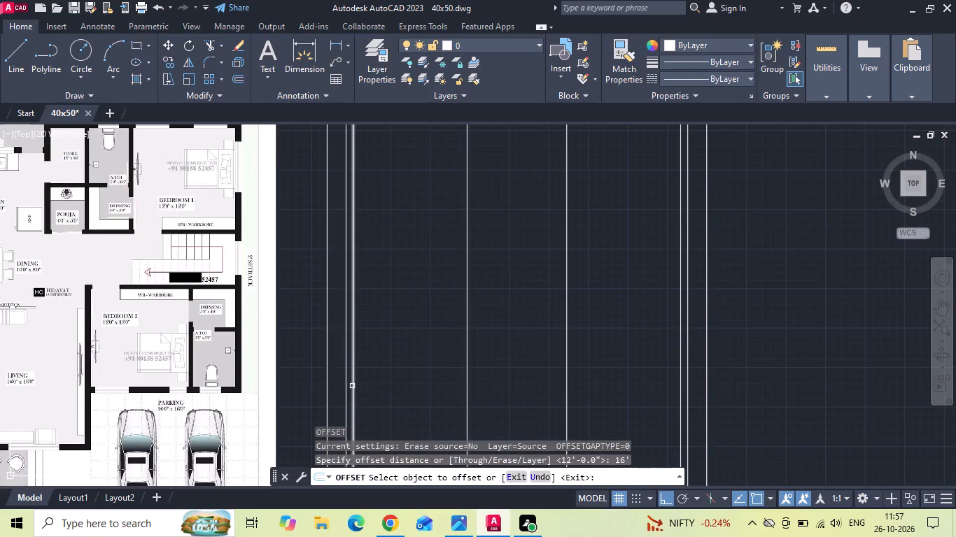
click(354, 384)
click(458, 352)
key(Escape)
Offset the living room's east wall line 9" east to form the wall thickness.
key(o)
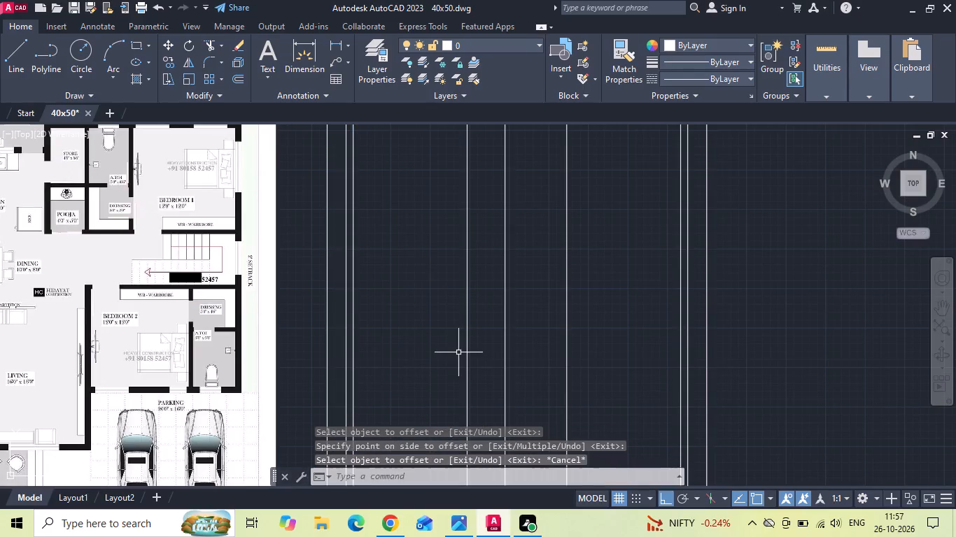
key(Return)
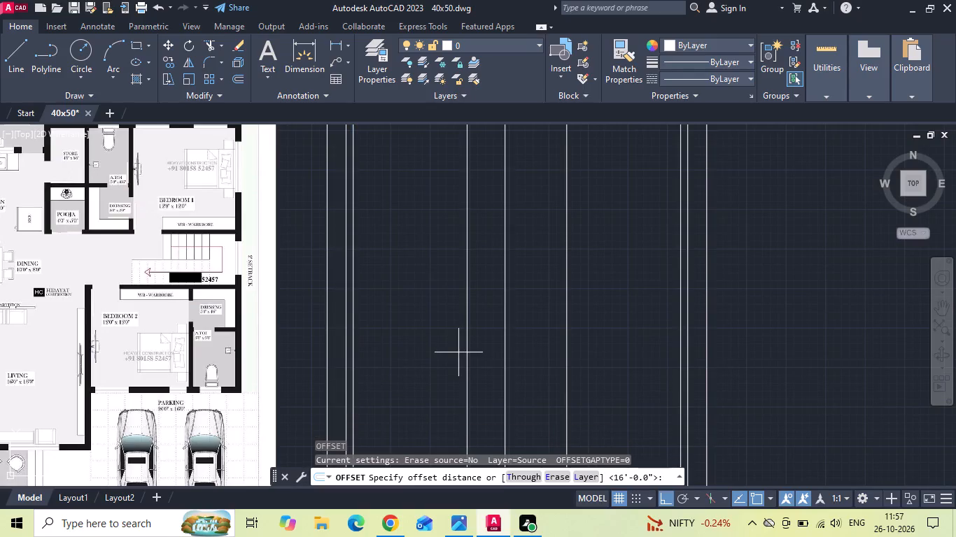
key(9)
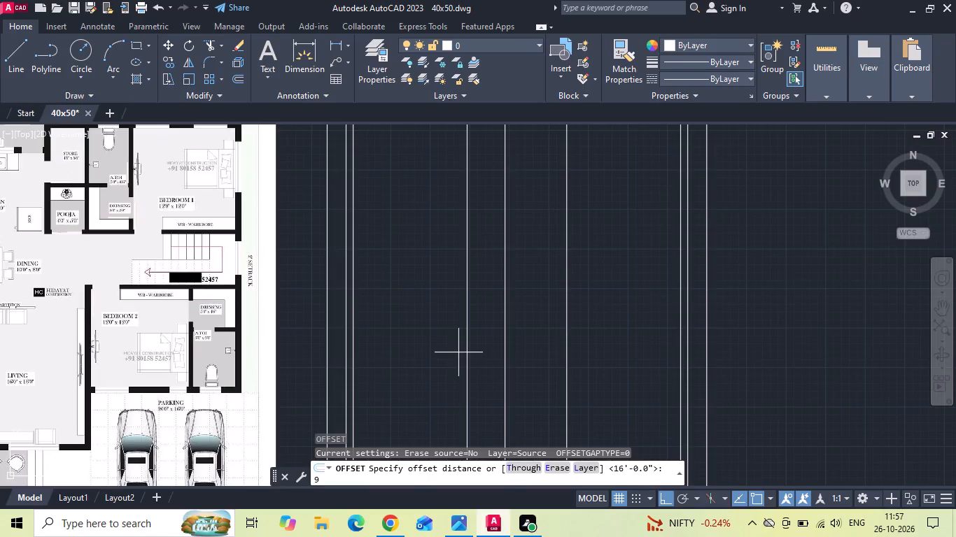
key(Return)
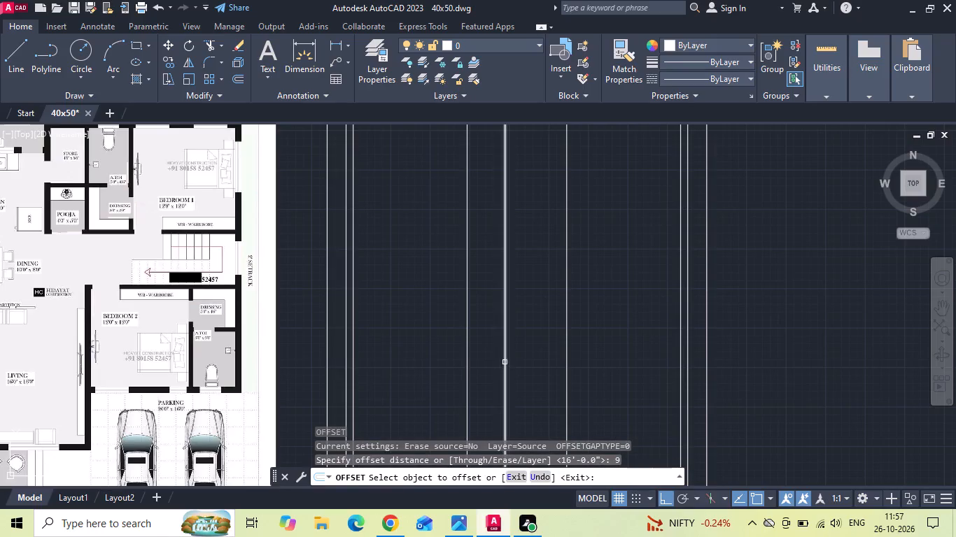
click(505, 362)
click(527, 357)
key(Escape)
Offset the east face of the living room's east wall 12' east for the Bedroom 2 width.
key(o)
key(Return)
text(12')
key(Return)
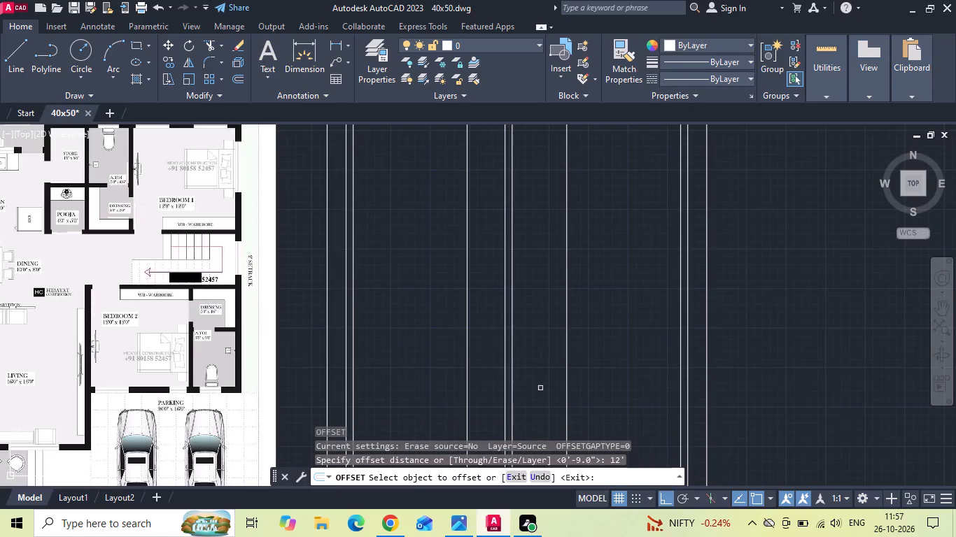
click(512, 387)
click(546, 363)
key(Escape)
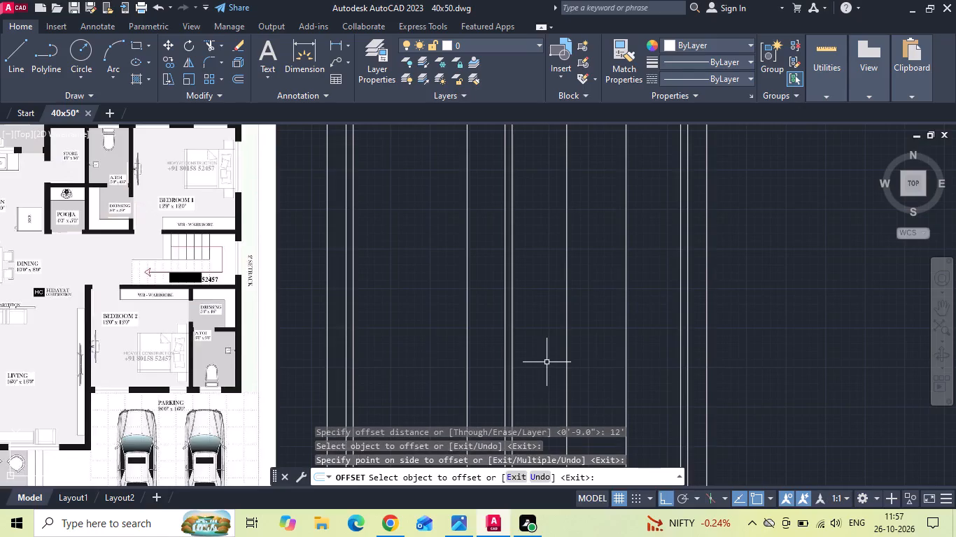
scroll(447, 294, down, 1)
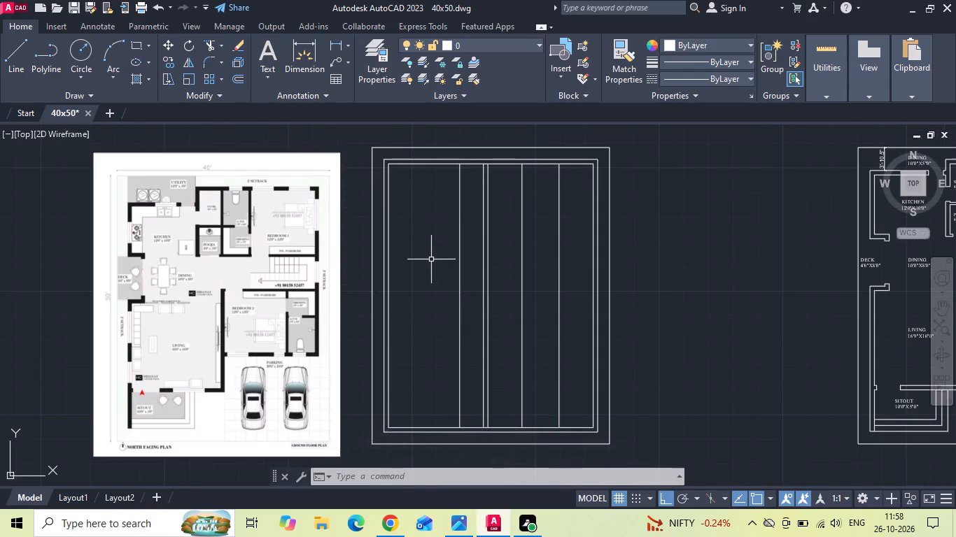
Offset the north exterior wall's inner face 6'6" south to match the attached toilet's length on the reference plan.
scroll(456, 143, up, 1)
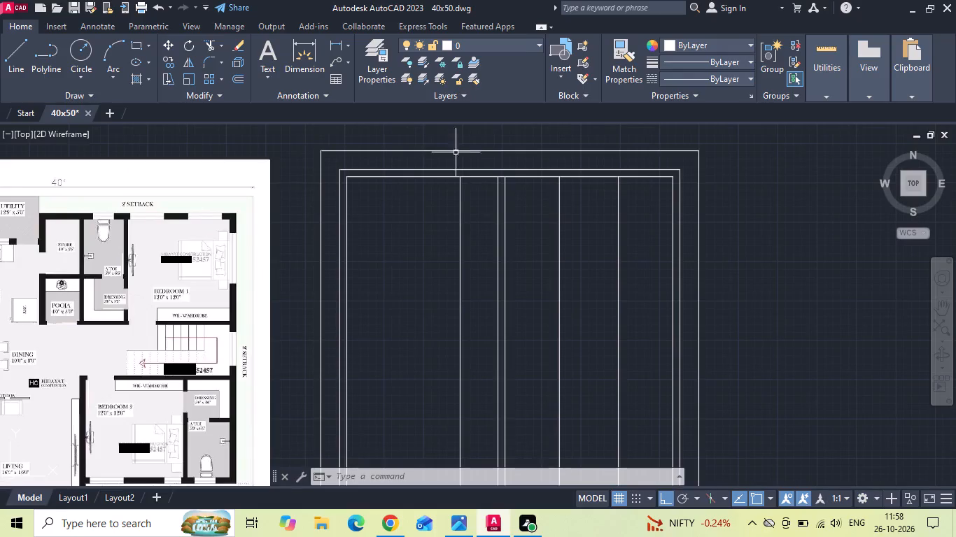
middle_drag(442, 234, 451, 248)
scroll(120, 266, up, 1)
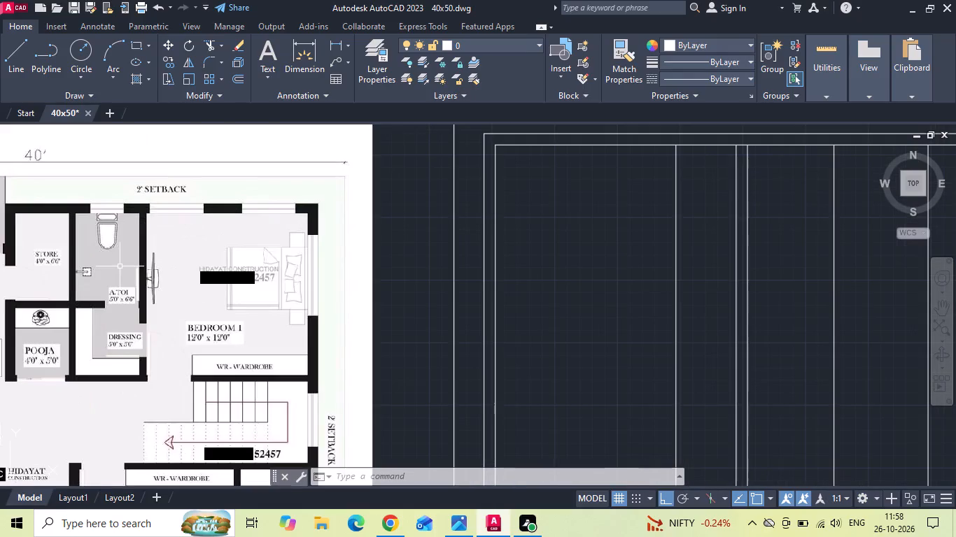
key(o)
key(Return)
text(6'6)
key(Return)
scroll(84, 287, down, 1)
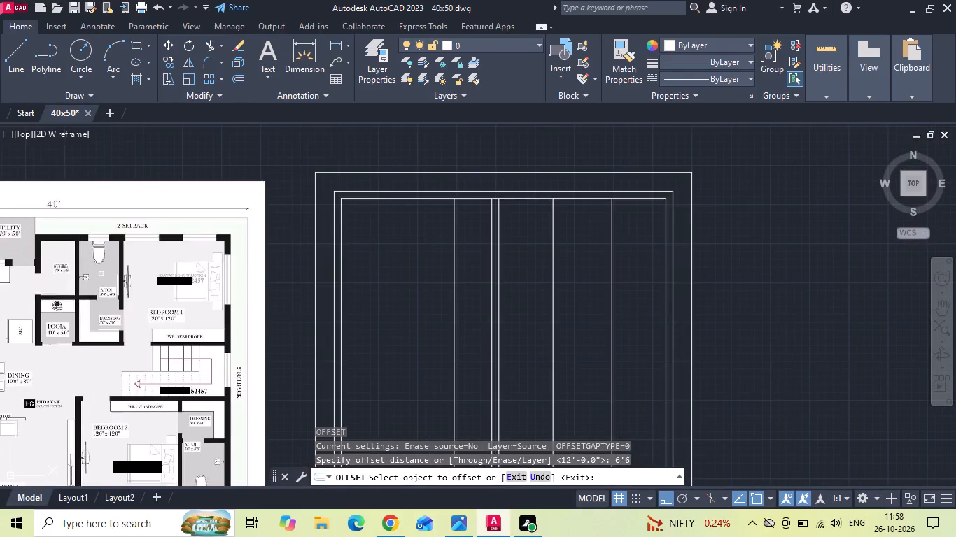
click(516, 199)
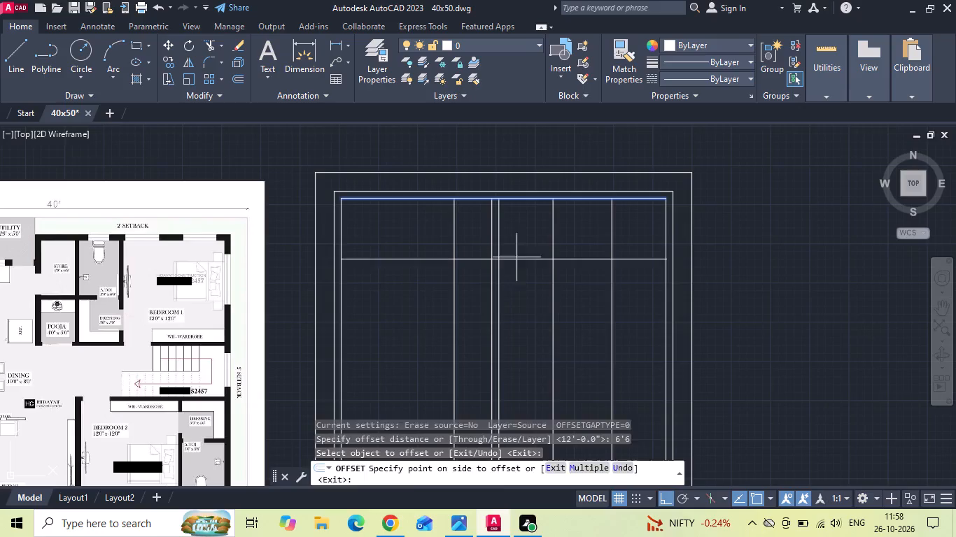
click(516, 264)
key(Escape)
Offset the toilet's south line 6" south to form the partition wall's thickness.
key(o)
key(Return)
key(6)
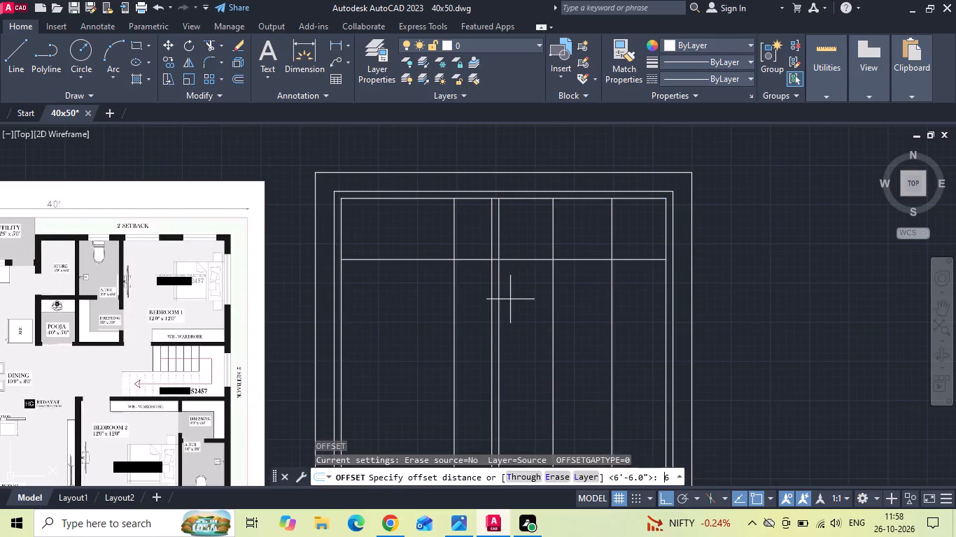
key(Return)
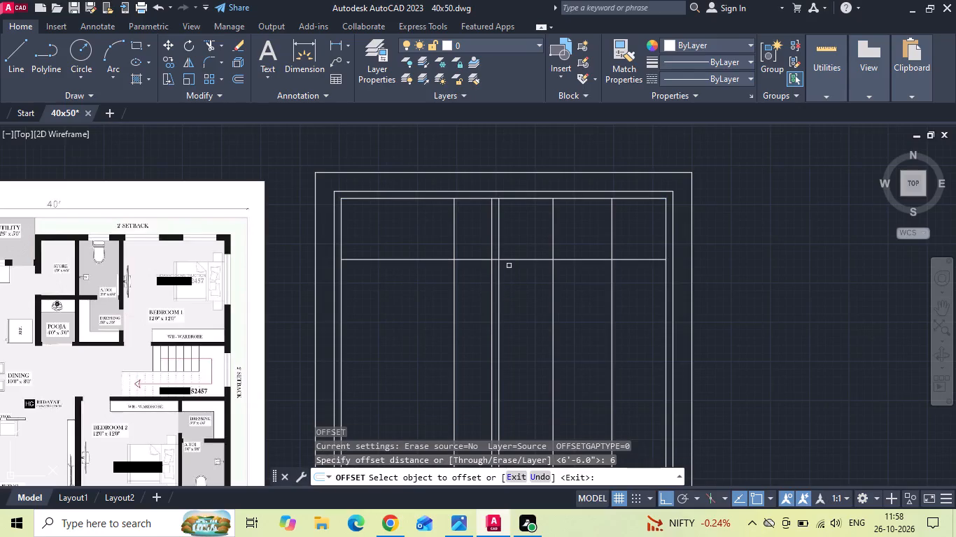
click(510, 262)
click(512, 260)
click(508, 287)
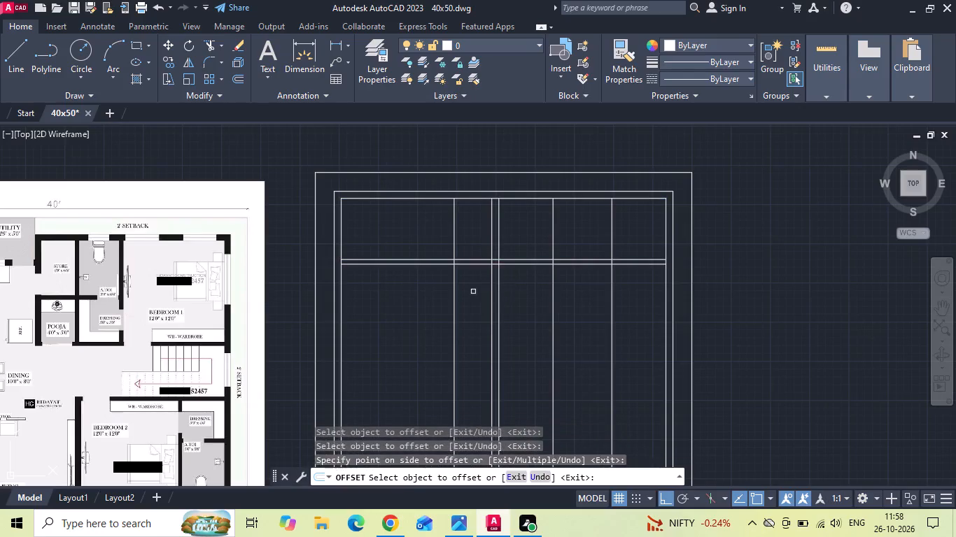
scroll(103, 310, up, 1)
key(Escape)
Offset the partition wall's south face 5' south for the dressing room's depth.
key(o)
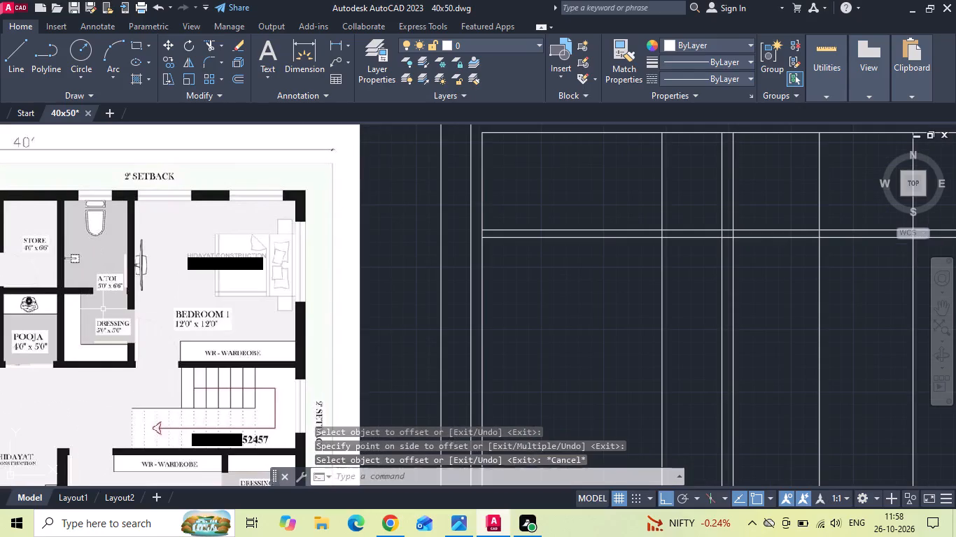
key(Return)
text(5')
key(Return)
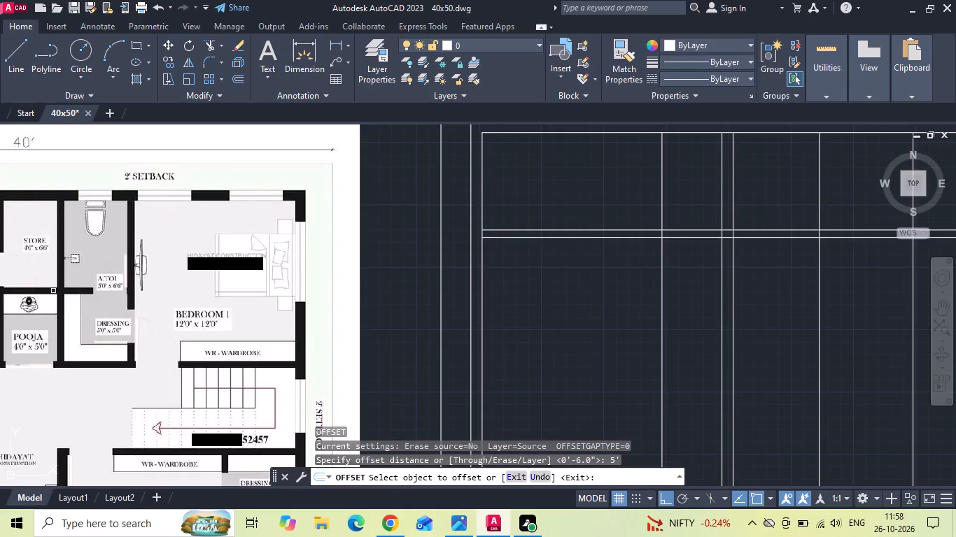
scroll(41, 282, down, 1)
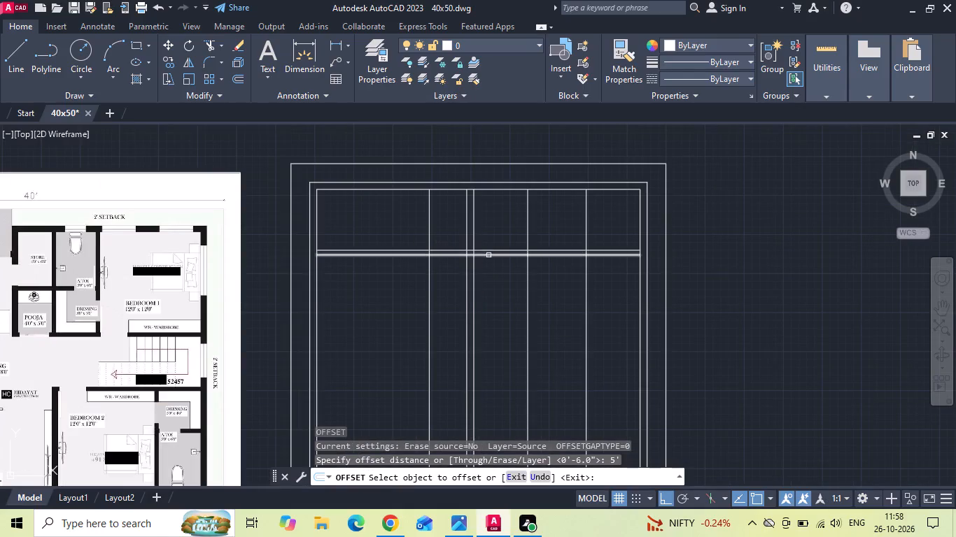
click(489, 256)
click(486, 289)
key(Escape)
Offset the dressing room's south line 6" south to form its wall thickness.
key(o)
key(Return)
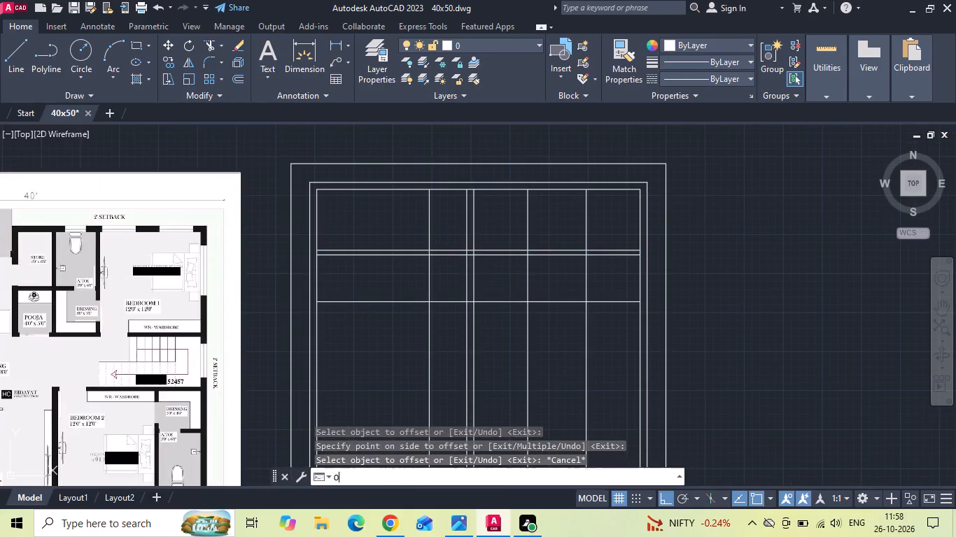
key(6)
key(Return)
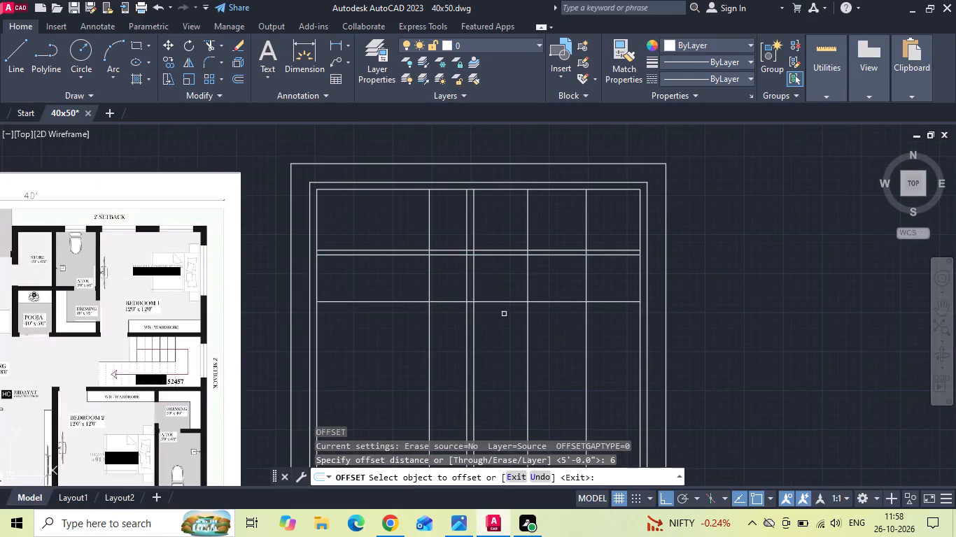
click(509, 301)
click(482, 339)
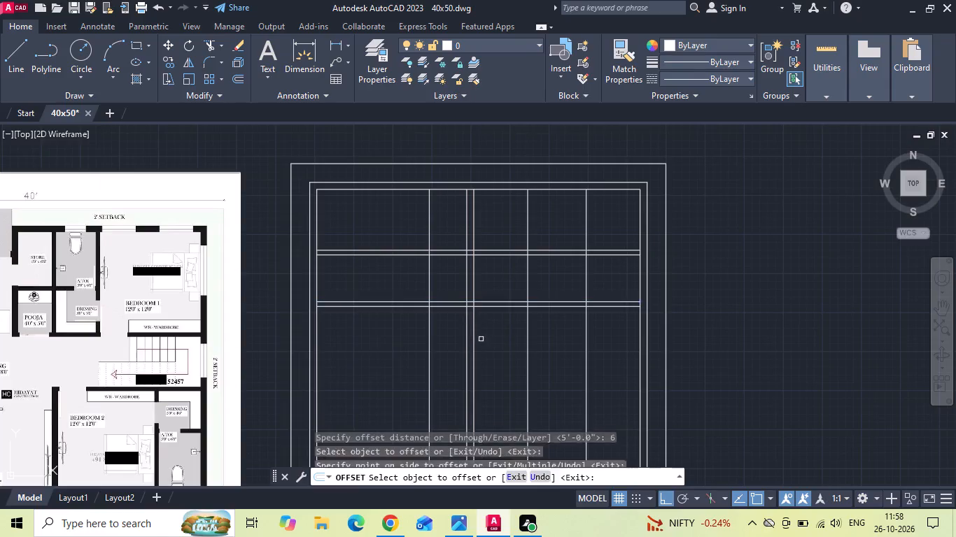
key(Escape)
Trim the wall lines crossing the Bedroom 1 area and erase the leftover segments inside it.
key(t)
text(R)
key(space)
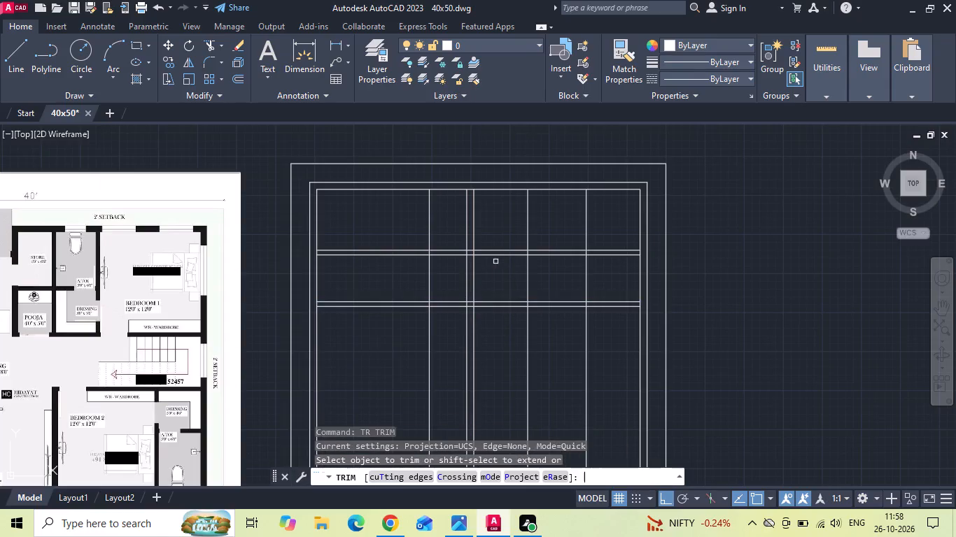
drag(516, 224, 555, 249)
key(Escape)
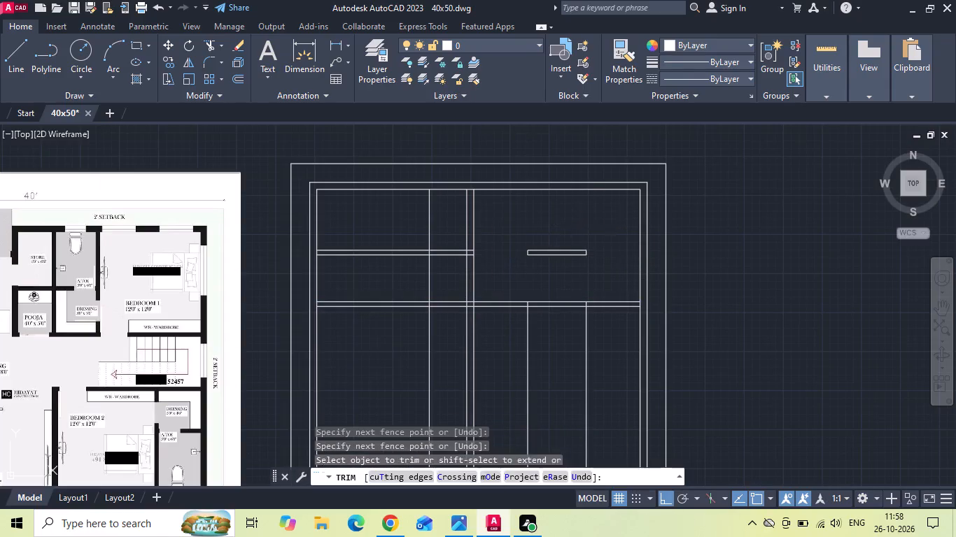
drag(600, 233, 544, 278)
click(504, 281)
key(Delete)
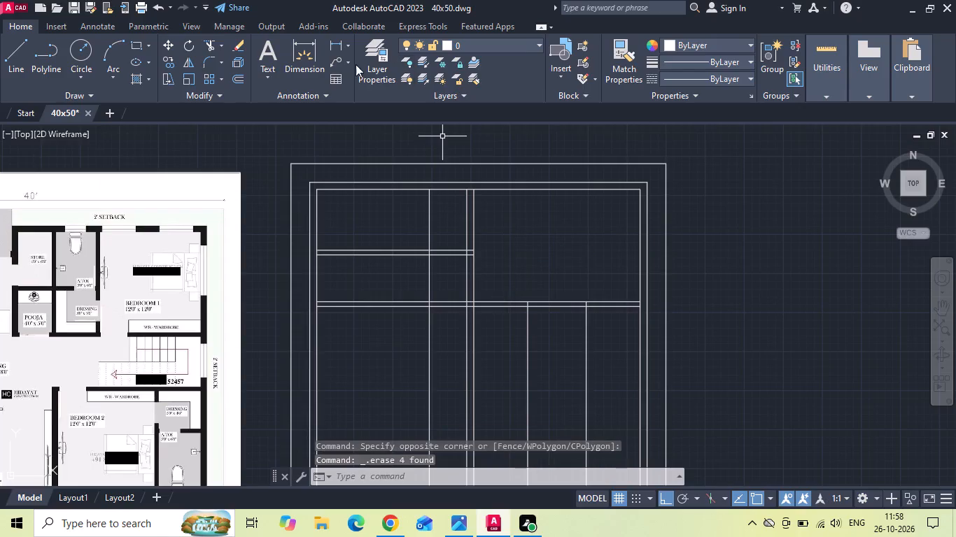
Measure Bedroom 1's depth between its south wall line and the north exterior wall's inner face.
click(330, 44)
click(549, 302)
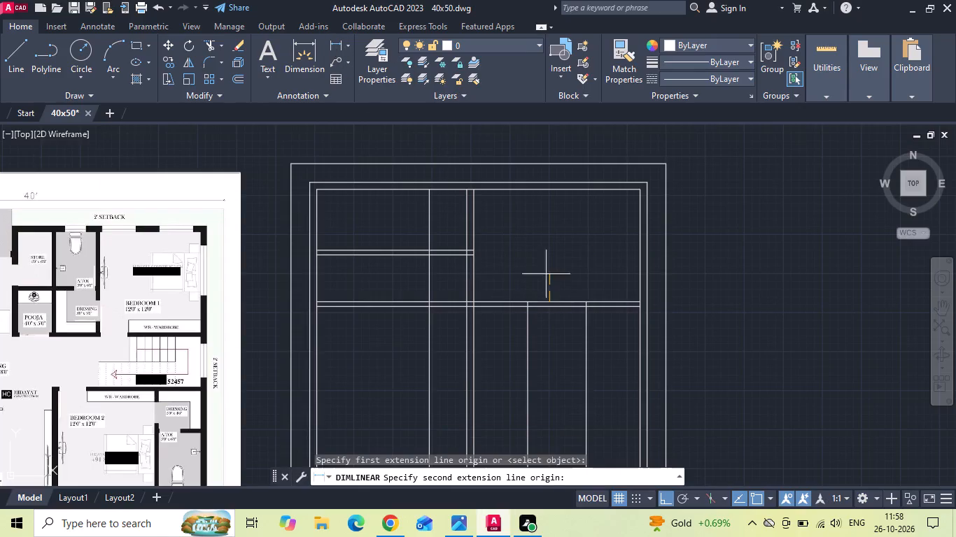
click(553, 189)
scroll(546, 194, up, 2)
scroll(543, 204, down, 2)
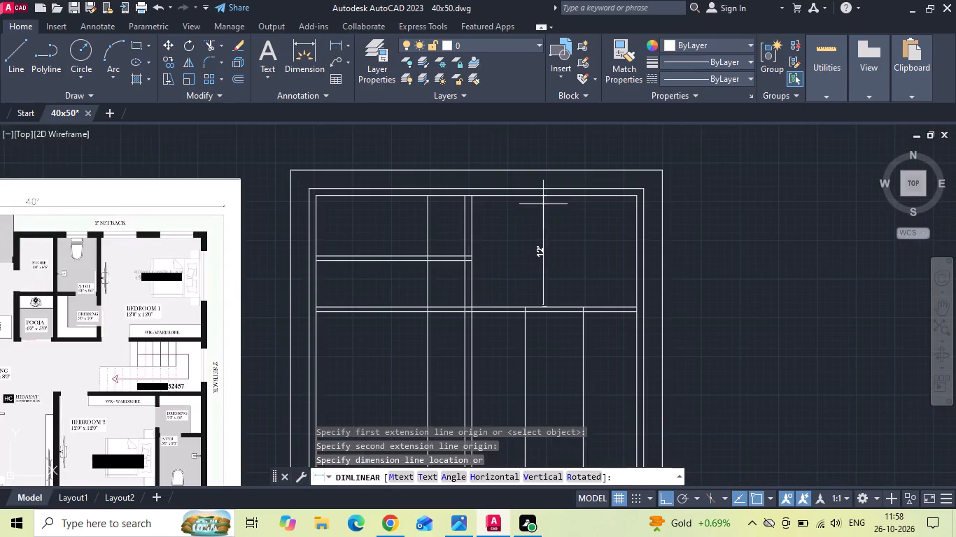
key(Escape)
Erase the two vertical construction lines south of Bedroom 1.
click(585, 345)
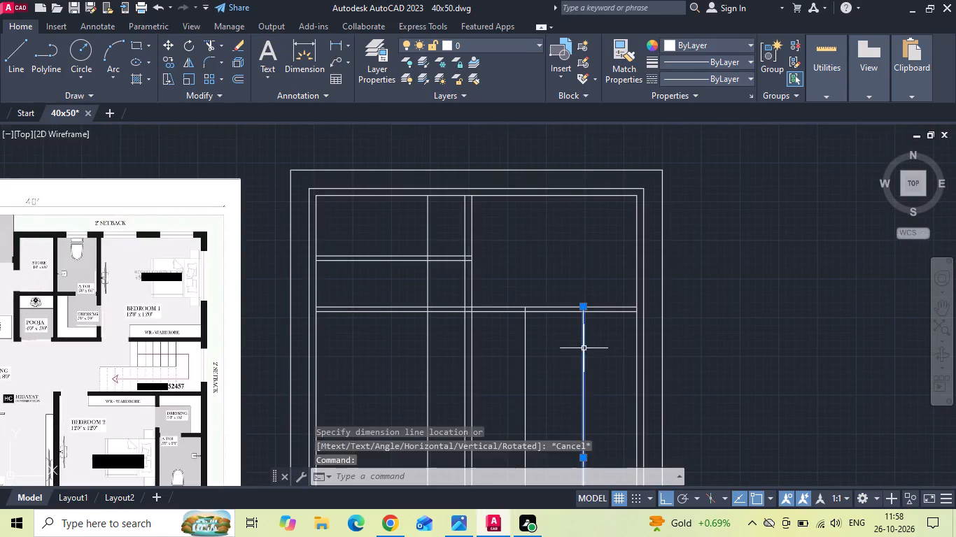
click(525, 375)
key(Delete)
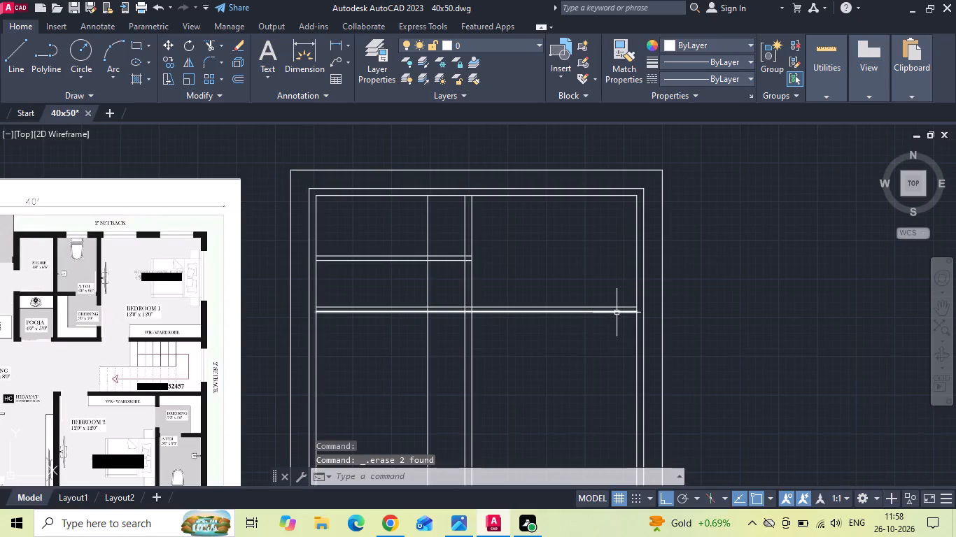
Trim the east exterior wall's inner face where Bedroom 1's south wall joins it.
text(TR)
key(space)
key(space)
scroll(683, 296, up, 2)
click(568, 329)
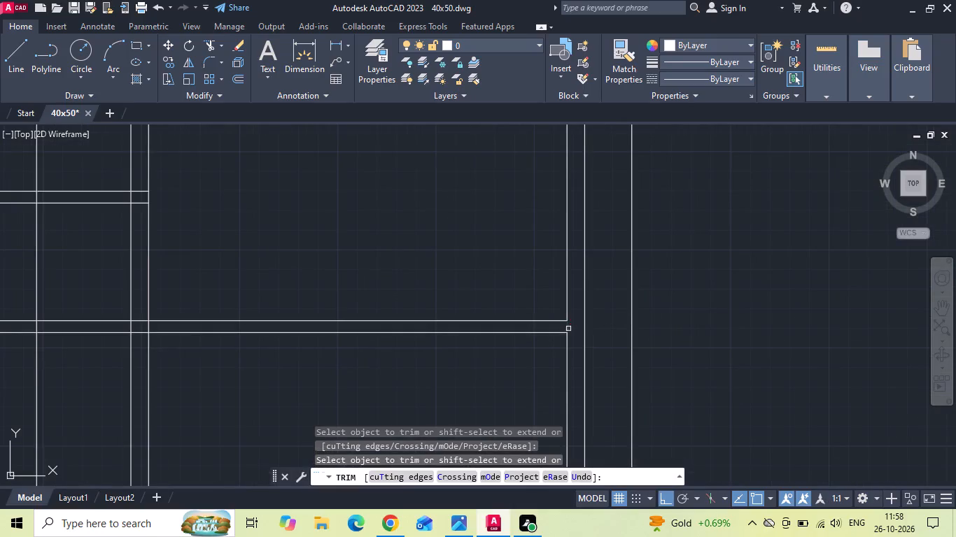
key(Escape)
Copy the inner face of Bedroom 1's east wall 12' west for the room width.
drag(571, 289, 561, 286)
click(512, 275)
right_click(505, 259)
click(548, 262)
drag(490, 271, 448, 271)
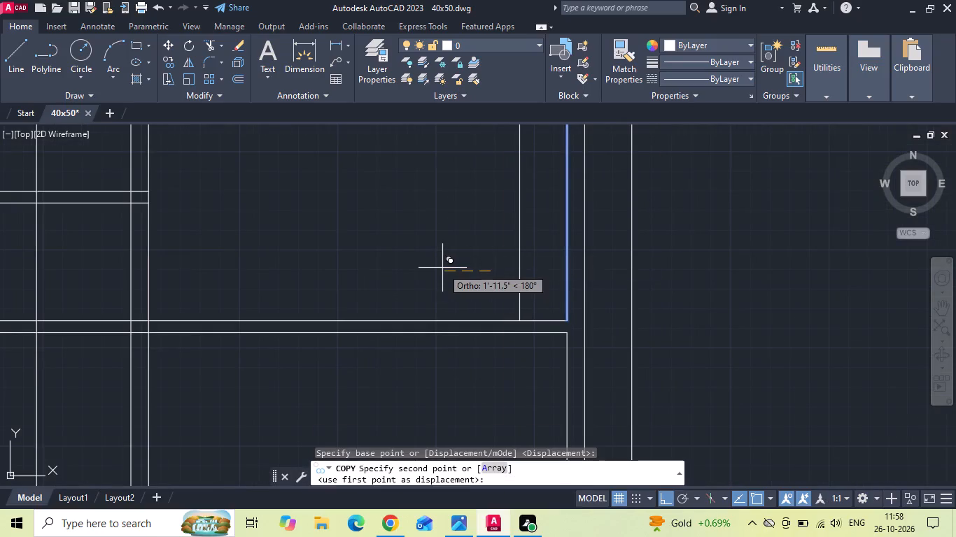
text(12')
key(Return)
key(Escape)
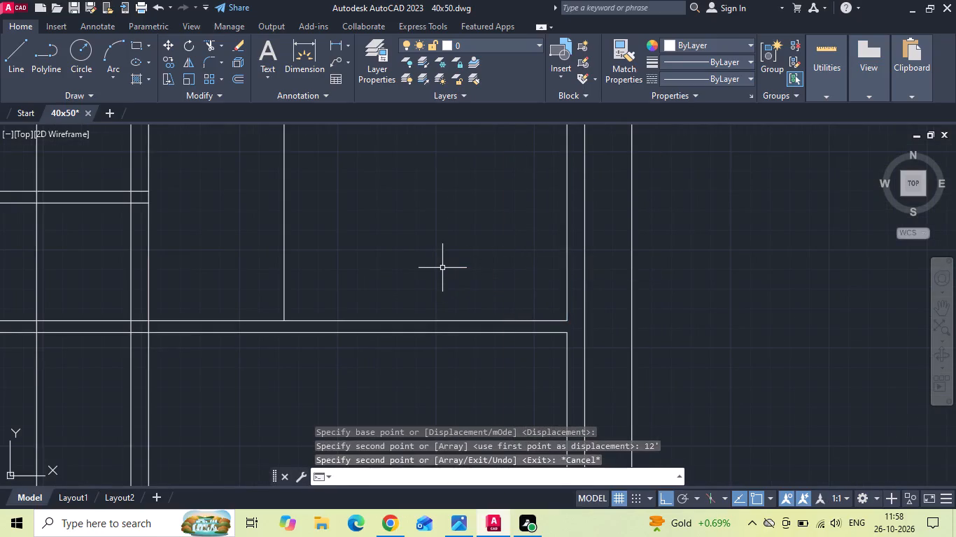
Offset Bedroom 1's new west wall line 6" west to form the wall thickness.
scroll(458, 311, down, 2)
scroll(295, 235, up, 1)
key(o)
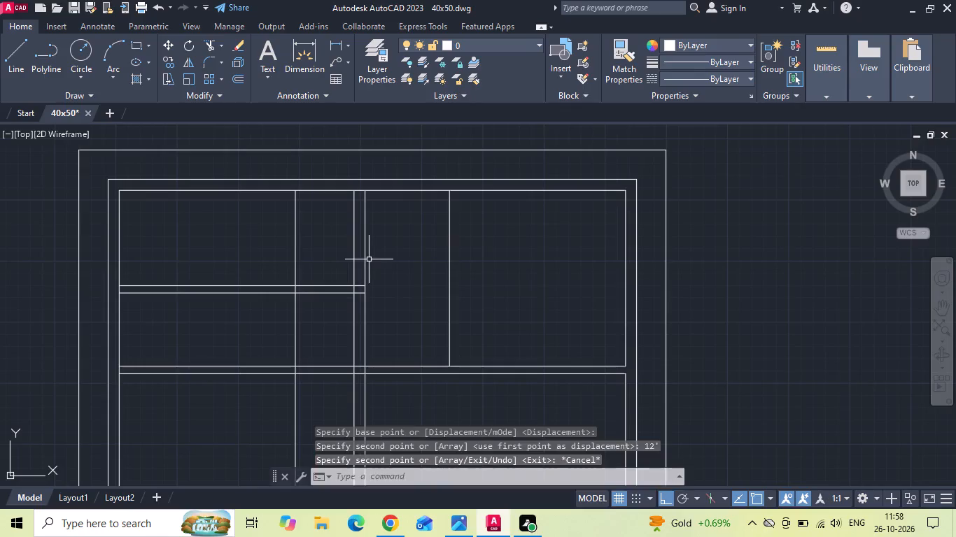
key(Return)
key(6)
key(Return)
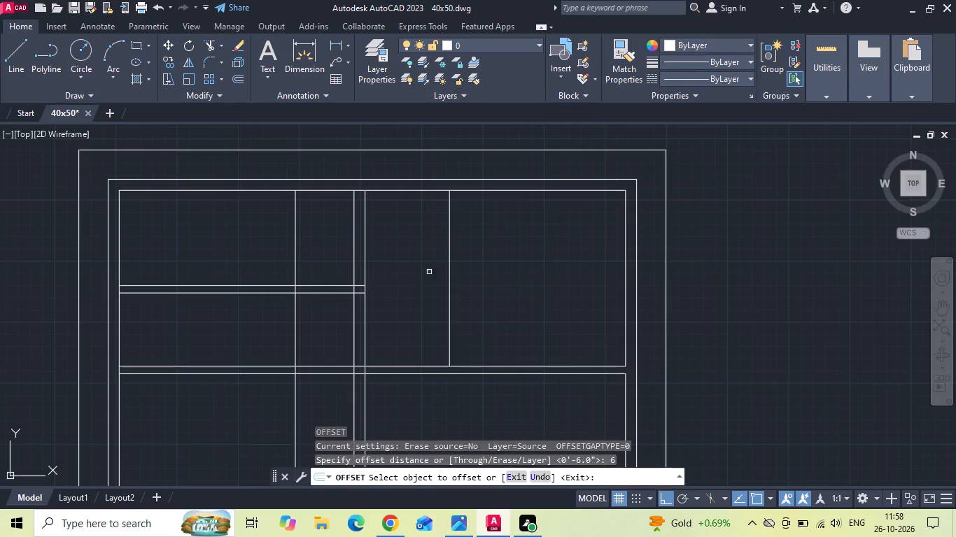
drag(448, 263, 436, 268)
click(407, 281)
key(Escape)
scroll(407, 282, down, 1)
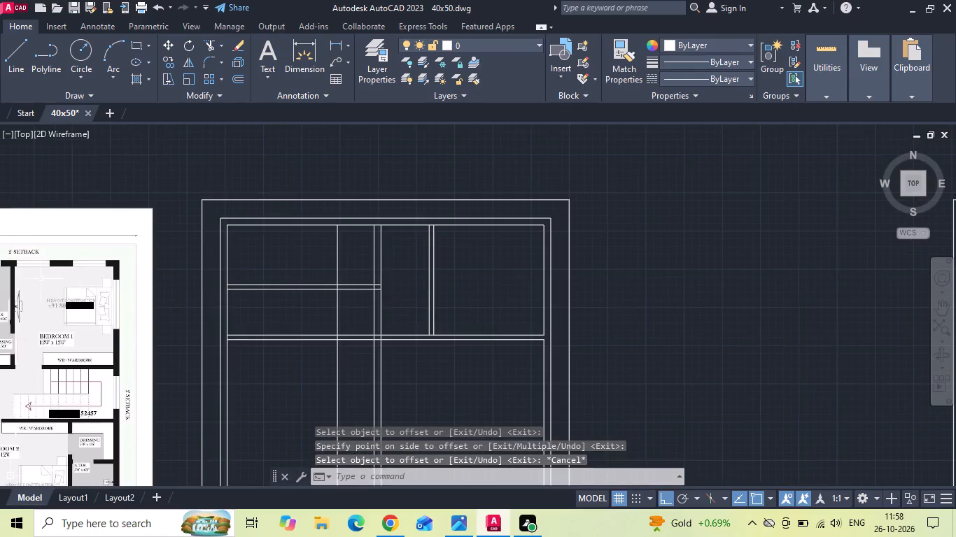
Check on the reference plan, using temporary vertical lines, how Bedroom 2's west wall aligns with the dressing room wall to its north.
middle_drag(45, 280, 197, 262)
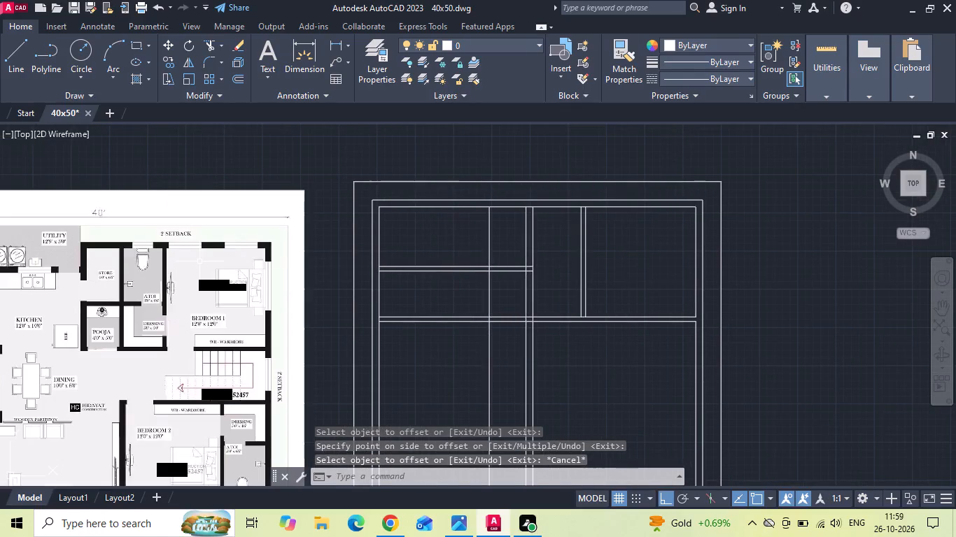
text(L)
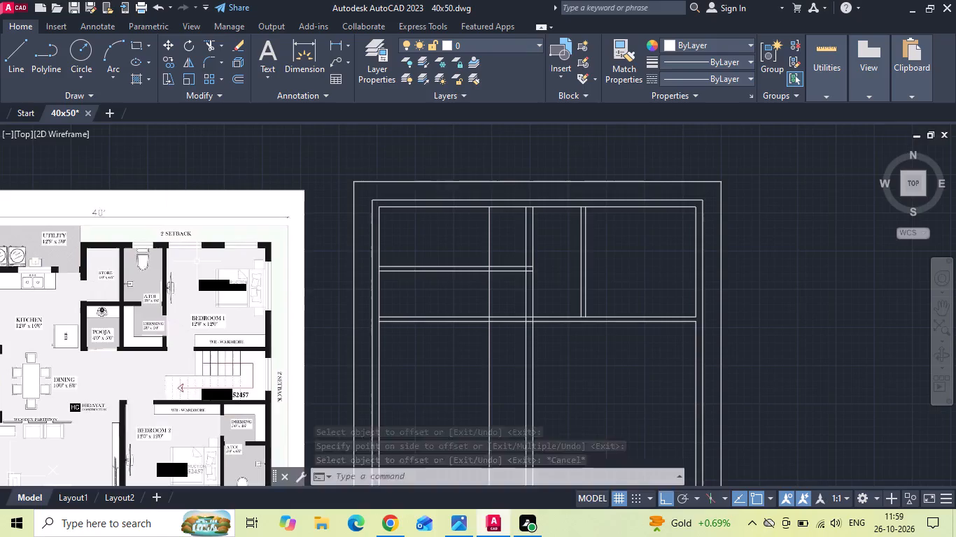
key(space)
scroll(78, 408, up, 1)
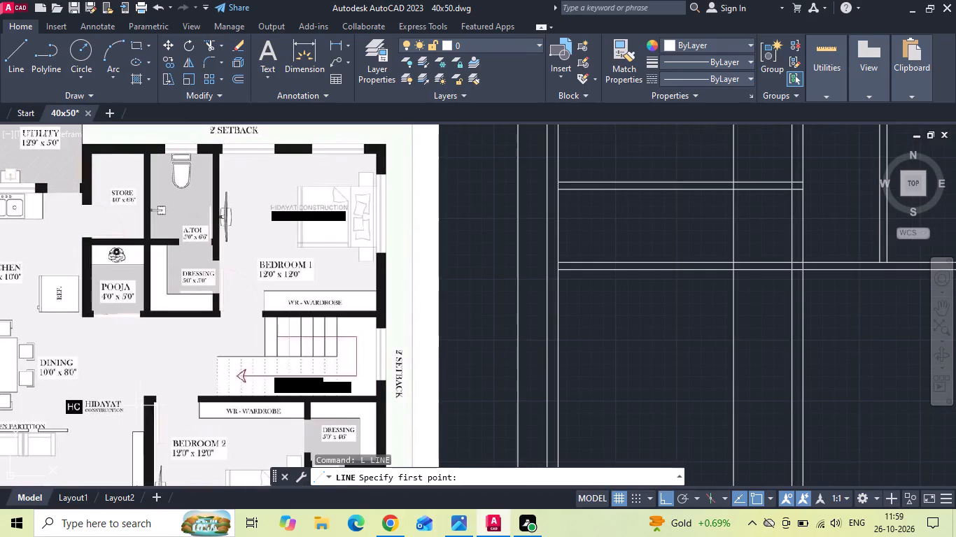
drag(154, 404, 154, 388)
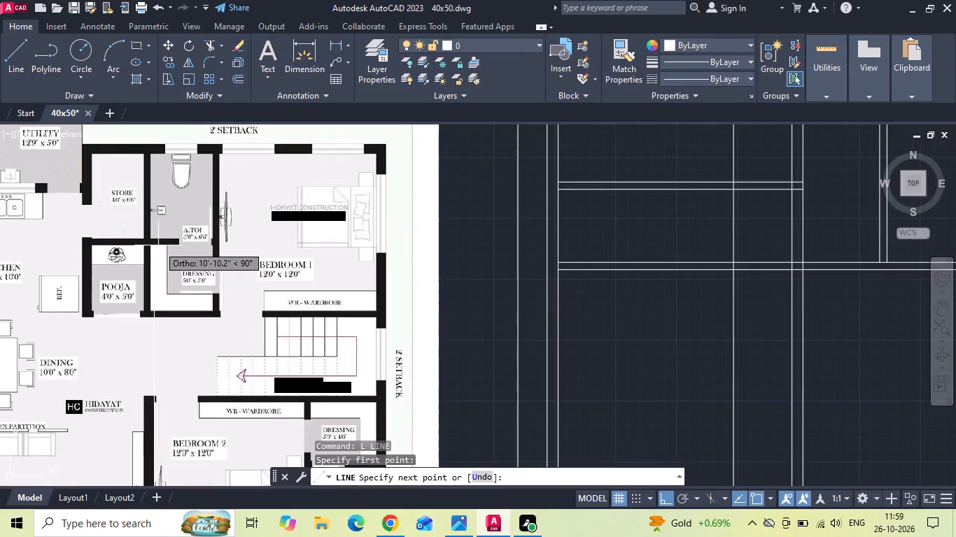
key(Escape)
scroll(126, 275, down, 1)
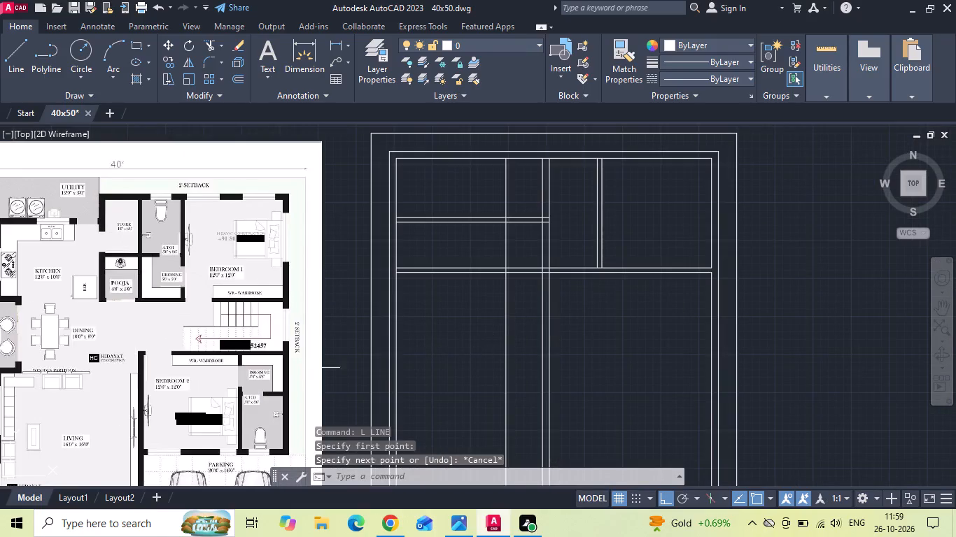
key(space)
scroll(155, 349, up, 2)
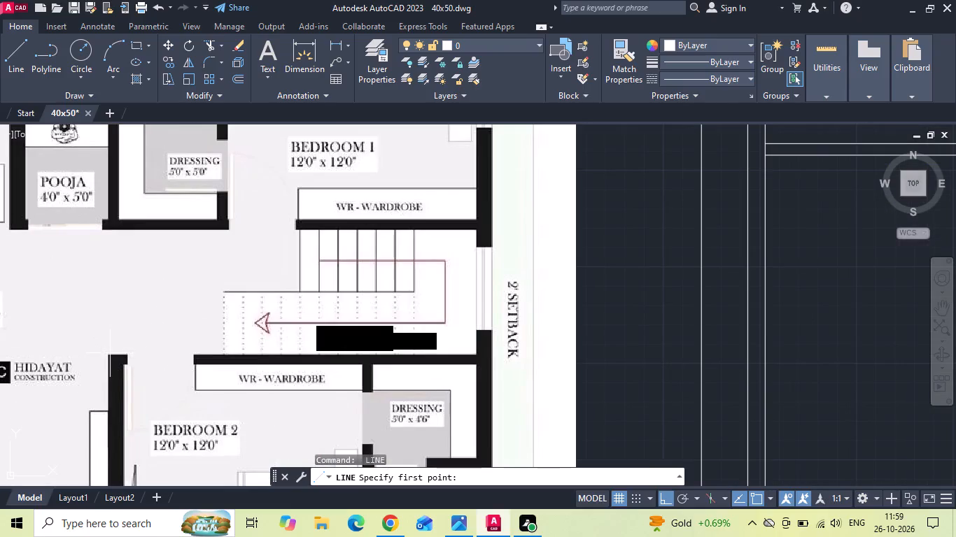
click(108, 354)
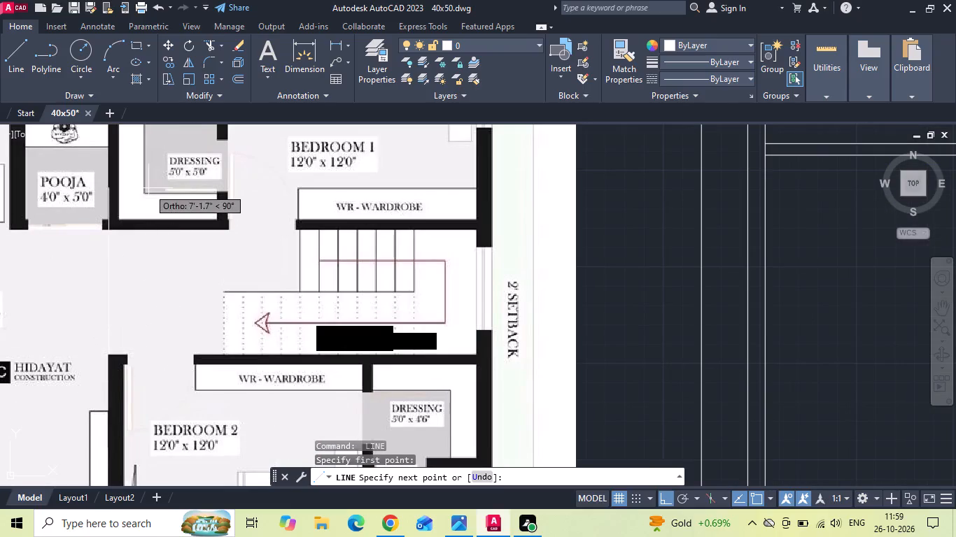
scroll(146, 215, down, 1)
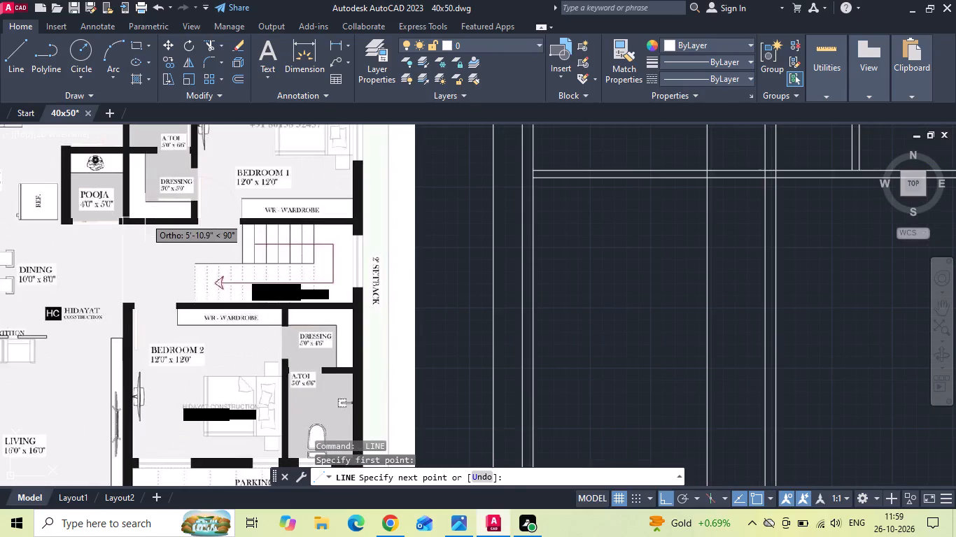
key(Escape)
scroll(132, 233, down, 1)
middle_drag(327, 219, 322, 236)
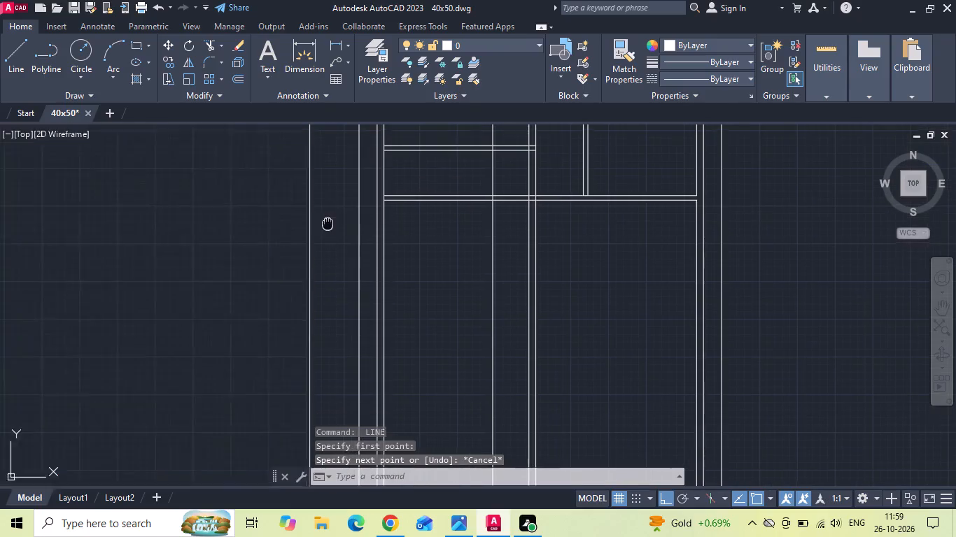
Trim both faces of Bedroom 2's west wall, extended north, where they cross the thickness of Bedroom 1's south wall.
middle_drag(322, 236, 268, 357)
scroll(468, 315, up, 1)
text(TR)
key(space)
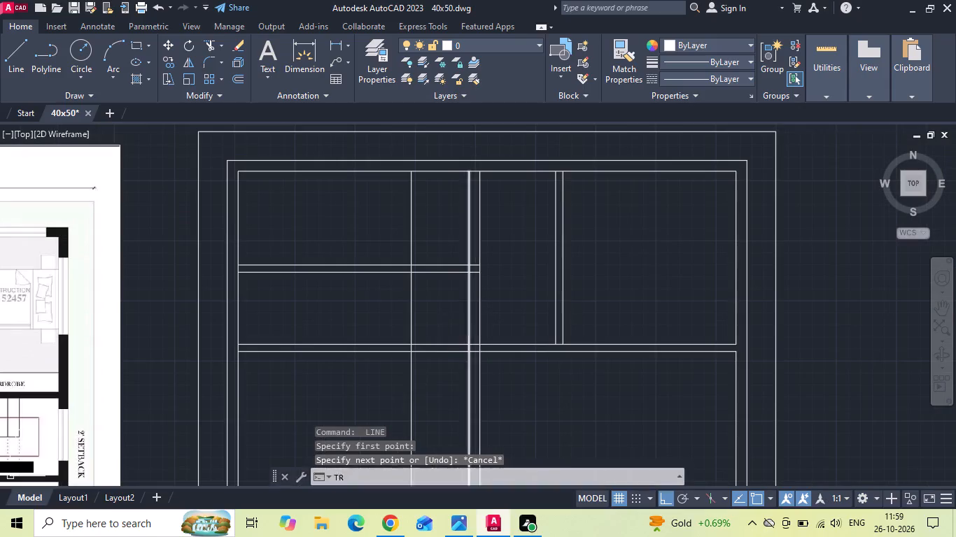
scroll(471, 334, up, 2)
scroll(479, 342, down, 1)
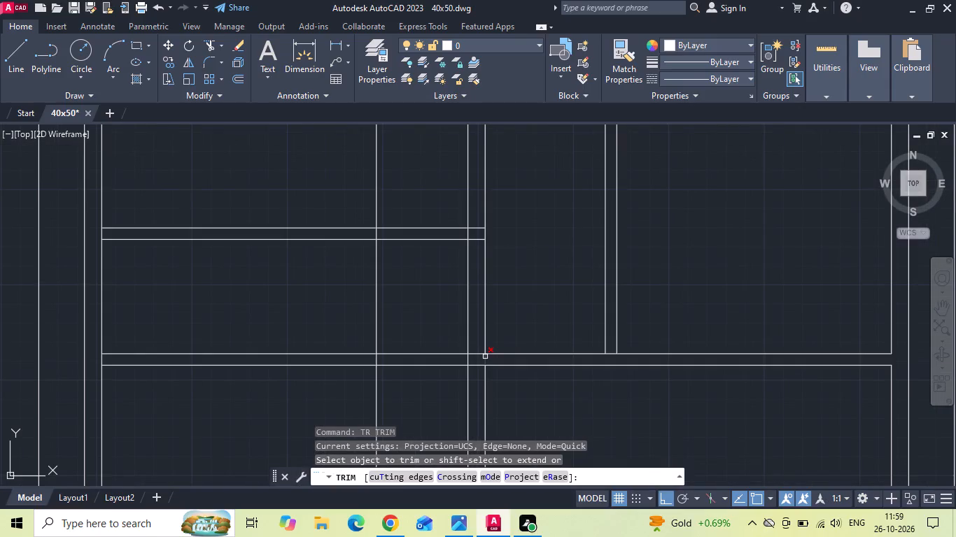
click(485, 357)
click(468, 359)
key(Escape)
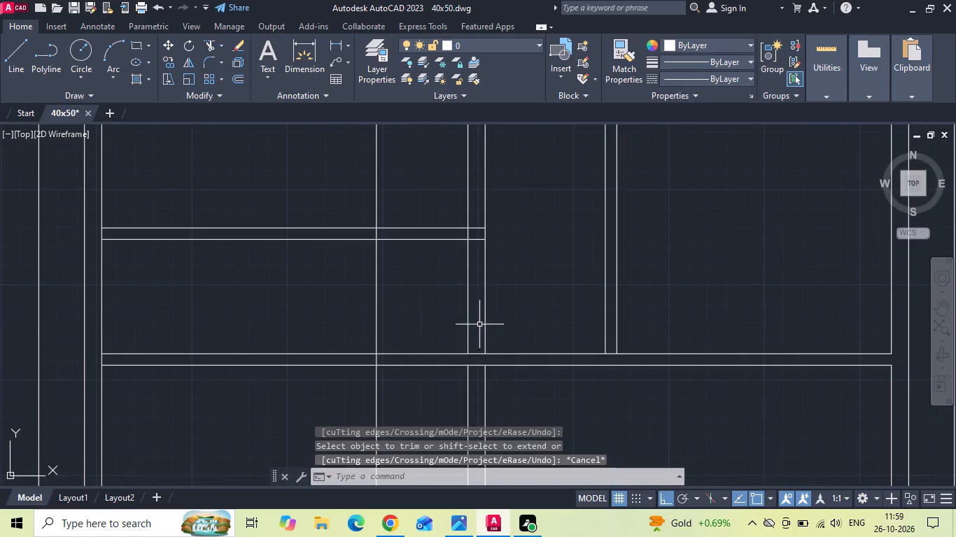
Move the east face of the toilet and dressing room's west wall 3" west to thin that wall.
click(484, 310)
right_click(526, 278)
click(549, 251)
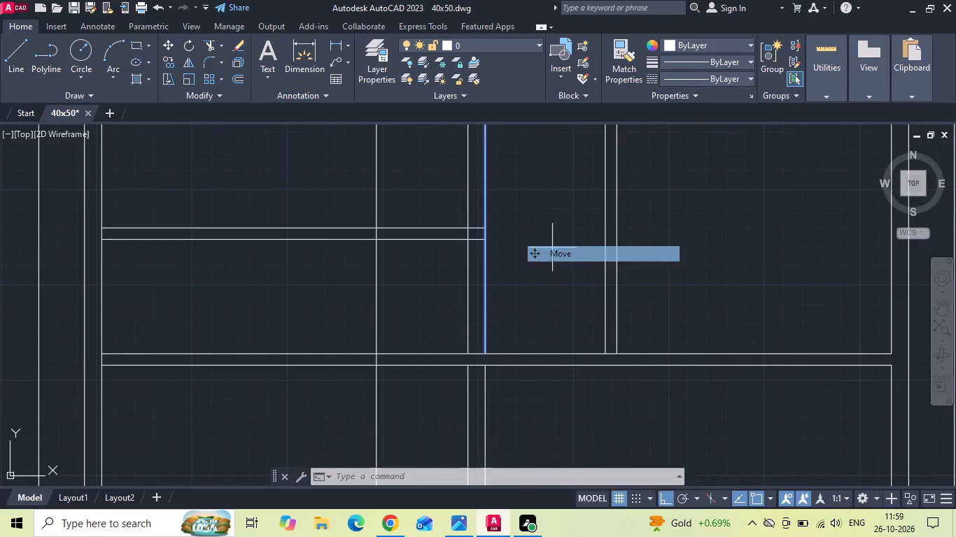
drag(549, 270, 470, 281)
key(3)
key(Return)
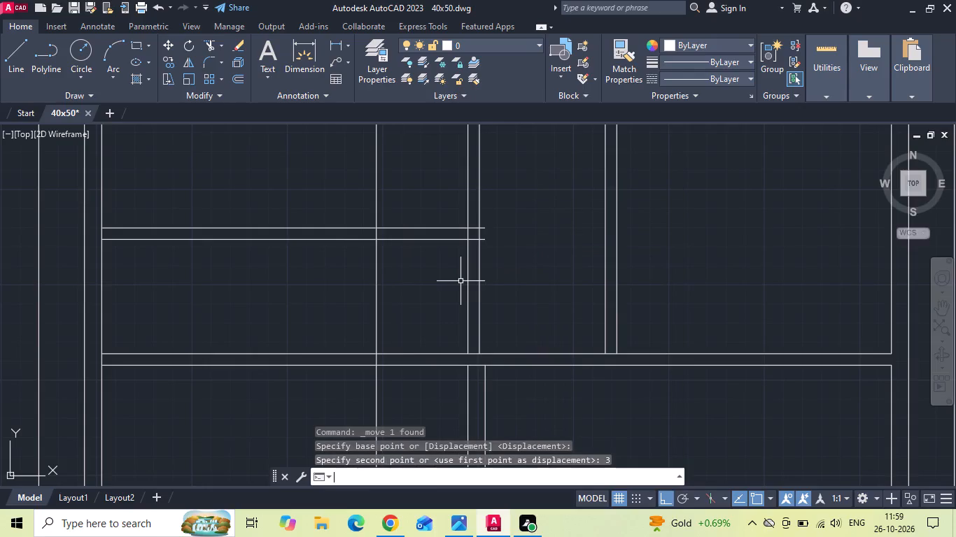
key(Escape)
Measure the clear width between the dressing room's side walls and compare the neighbouring store and pooja sizes on the reference plan.
click(337, 49)
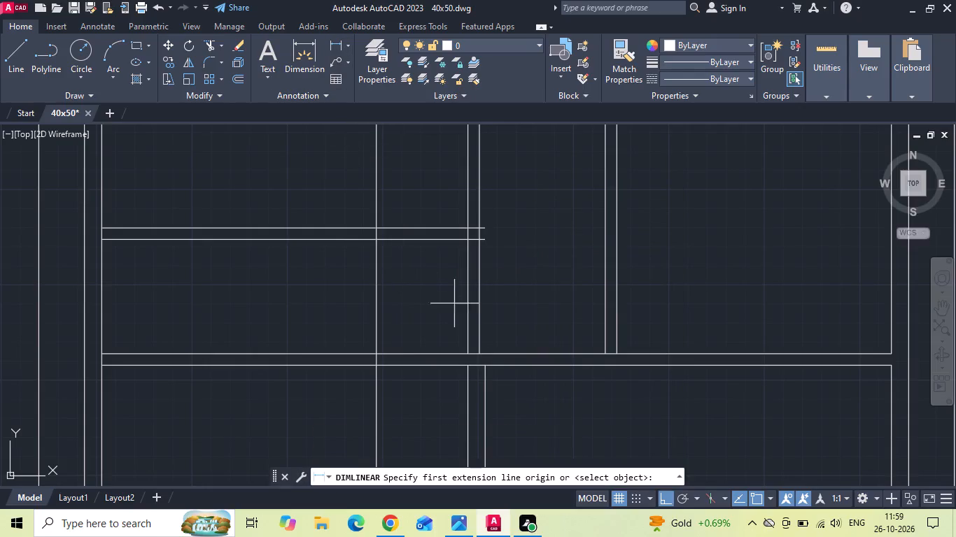
click(479, 306)
click(606, 306)
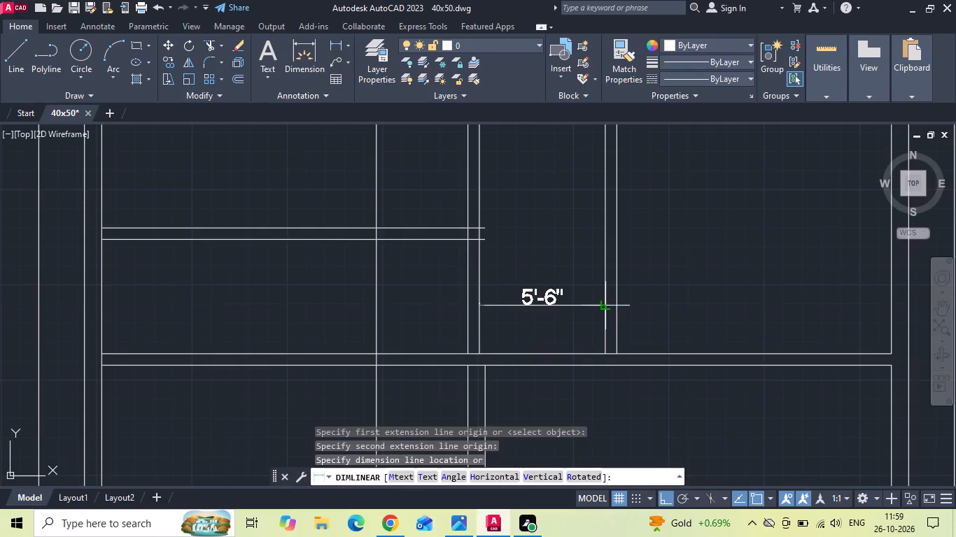
scroll(606, 306, down, 2)
key(Escape)
scroll(72, 296, up, 2)
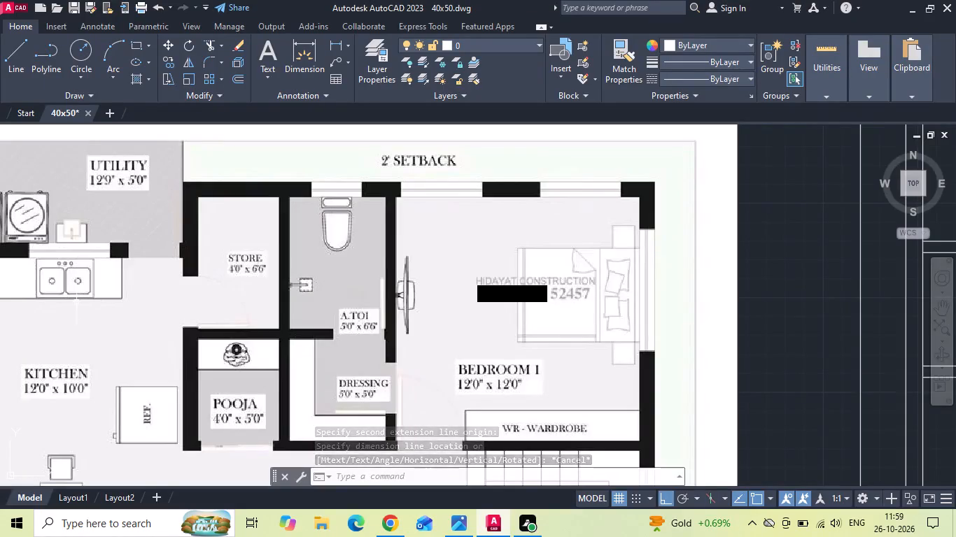
middle_drag(76, 303, 69, 255)
scroll(60, 245, down, 2)
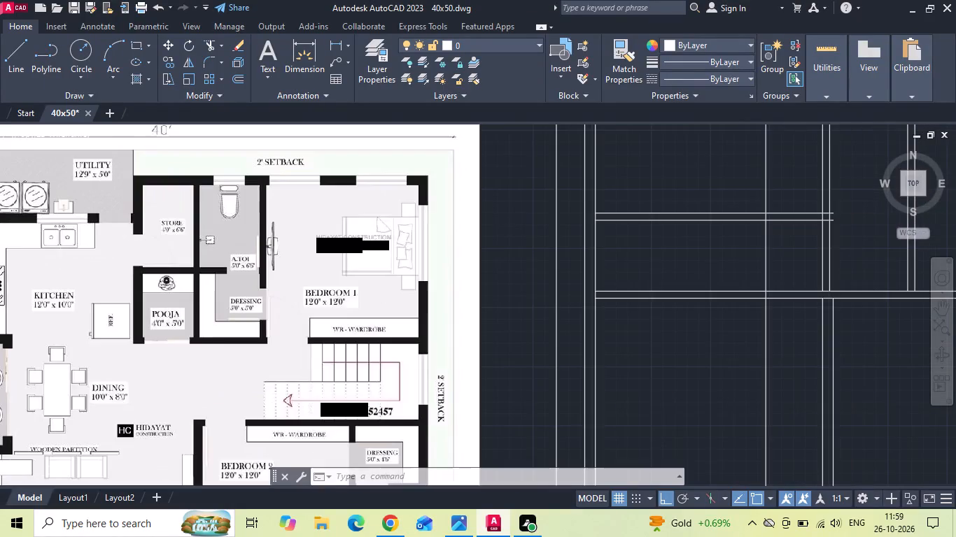
scroll(57, 254, up, 1)
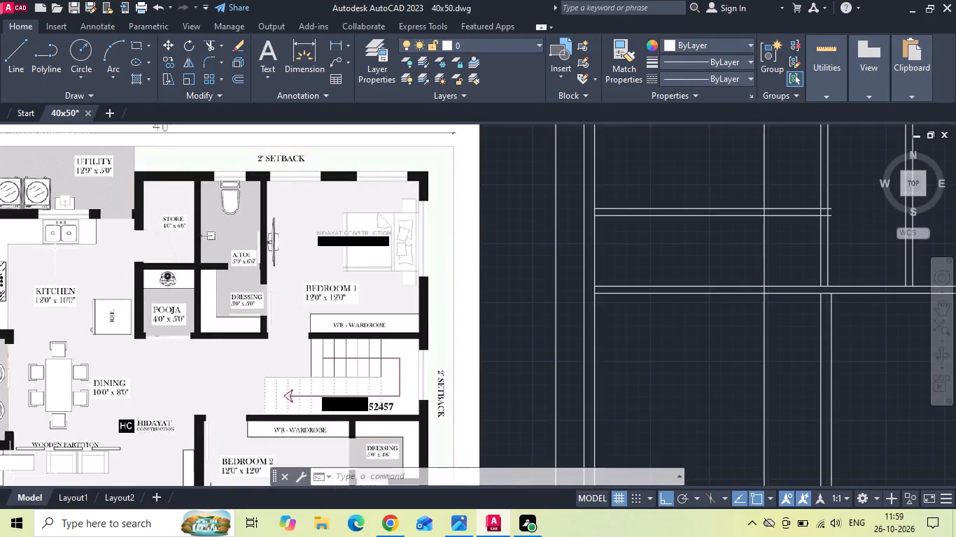
scroll(148, 256, down, 1)
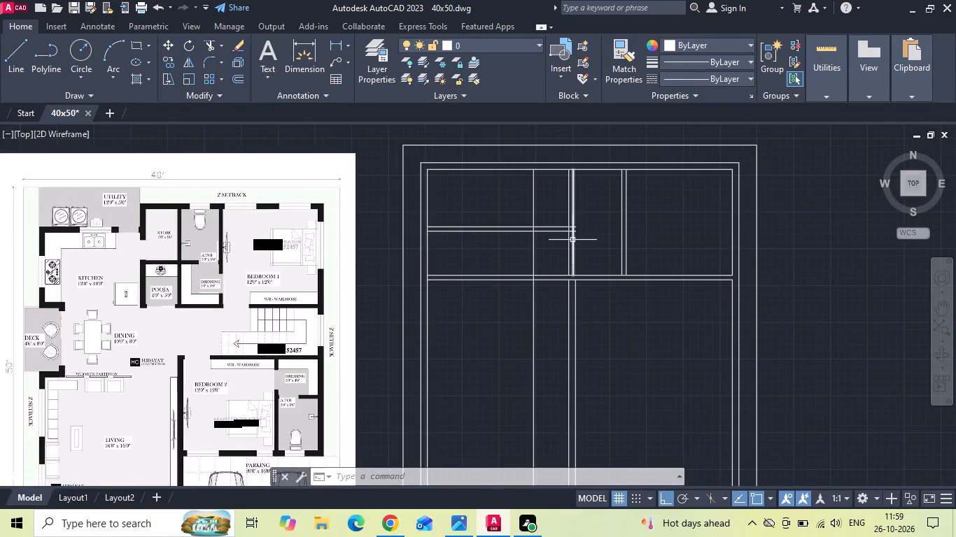
Offset the west face of the toilet and dressing room's west wall 4' west for the store and pooja width.
scroll(567, 240, up, 1)
middle_drag(559, 247, 584, 311)
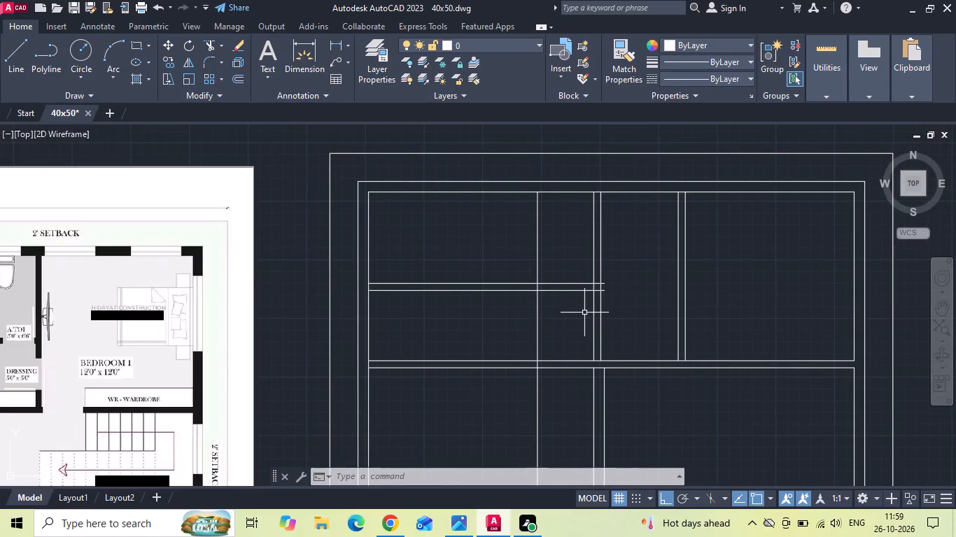
key(o)
key(Return)
text(4')
key(Return)
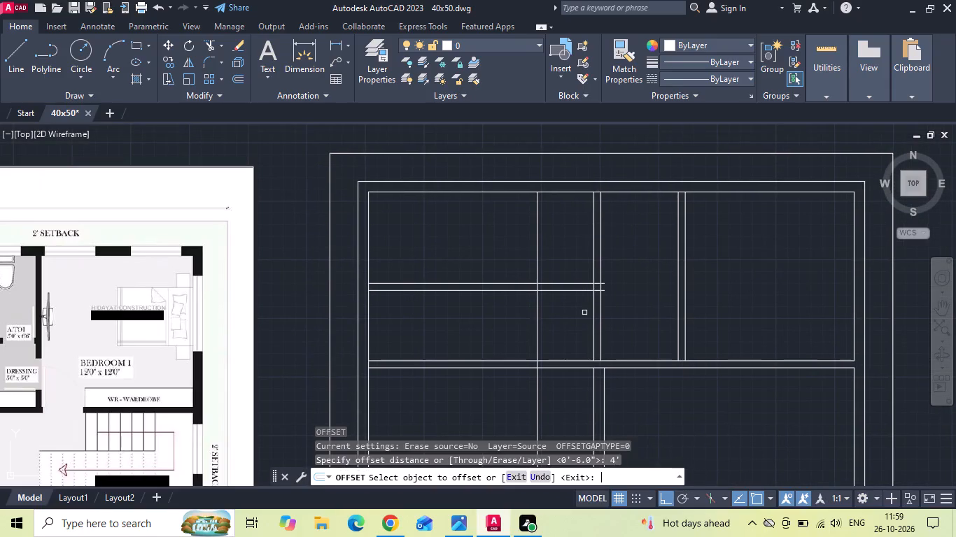
click(594, 262)
click(519, 274)
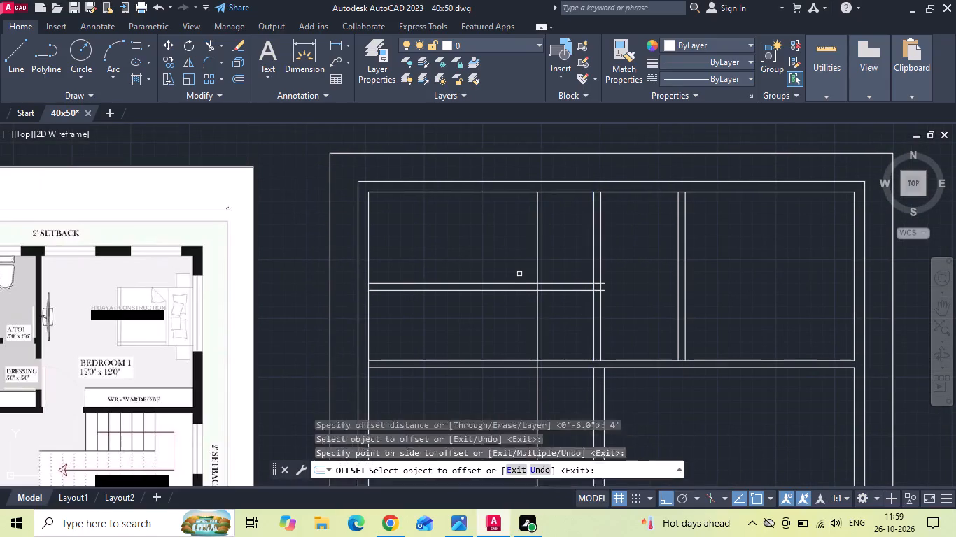
key(Escape)
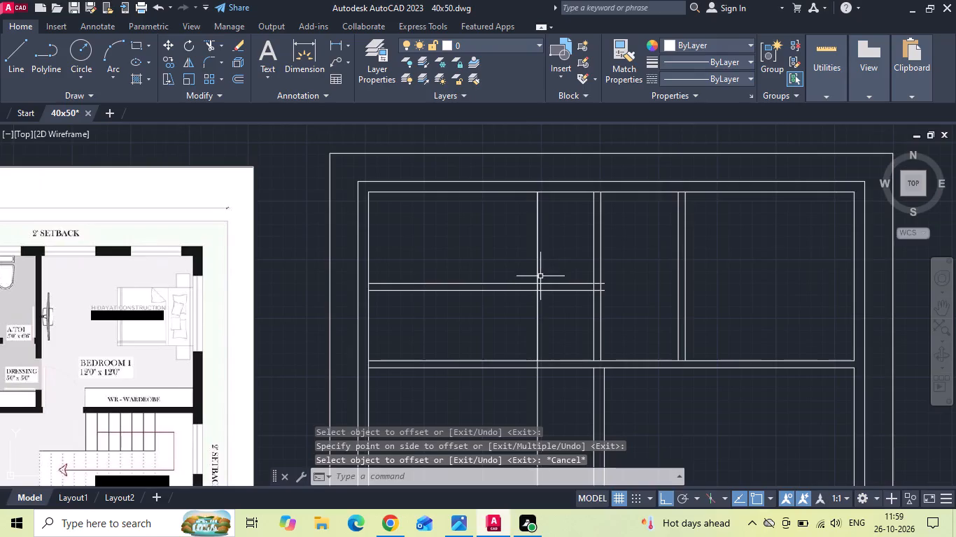
Measure the kitchen width from the west exterior wall's inner face to the store's west wall line.
scroll(540, 276, down, 1)
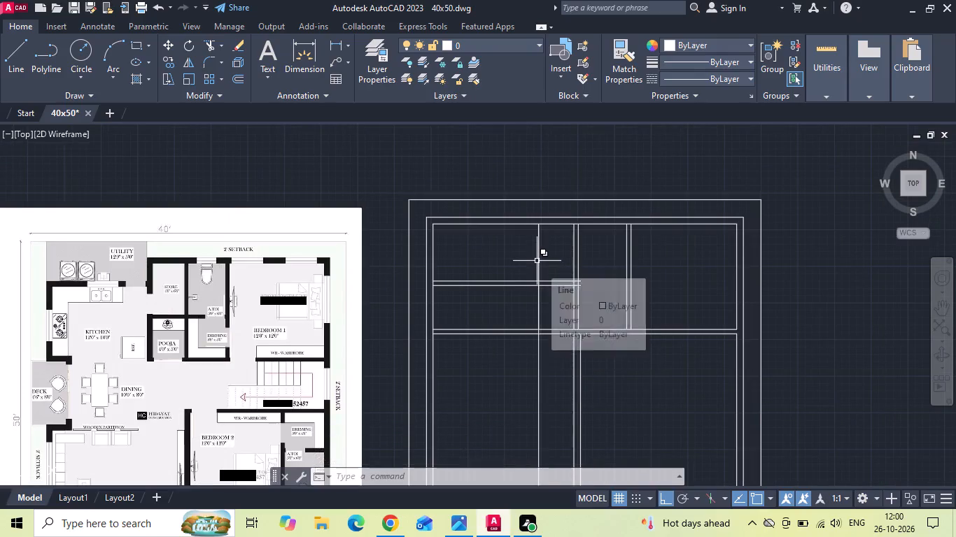
scroll(537, 261, up, 1)
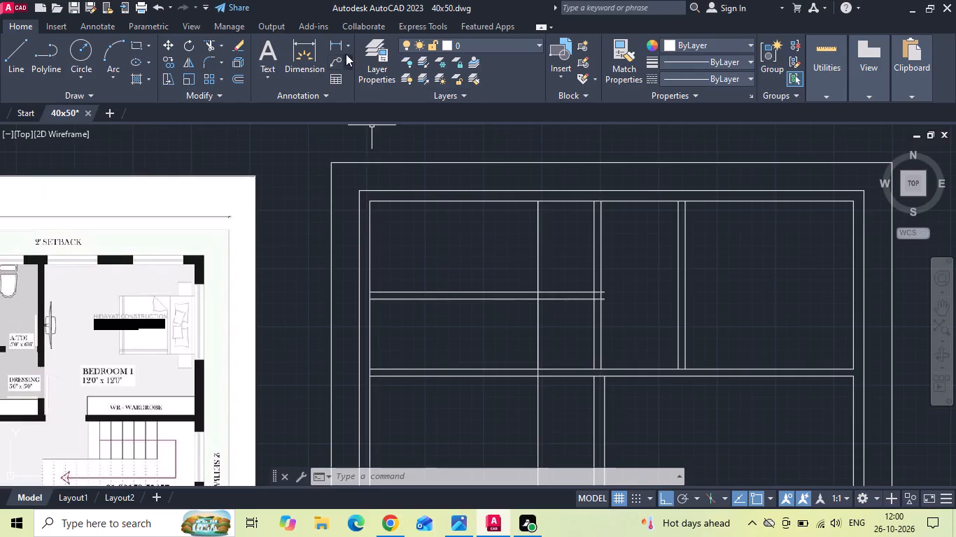
click(336, 46)
click(372, 243)
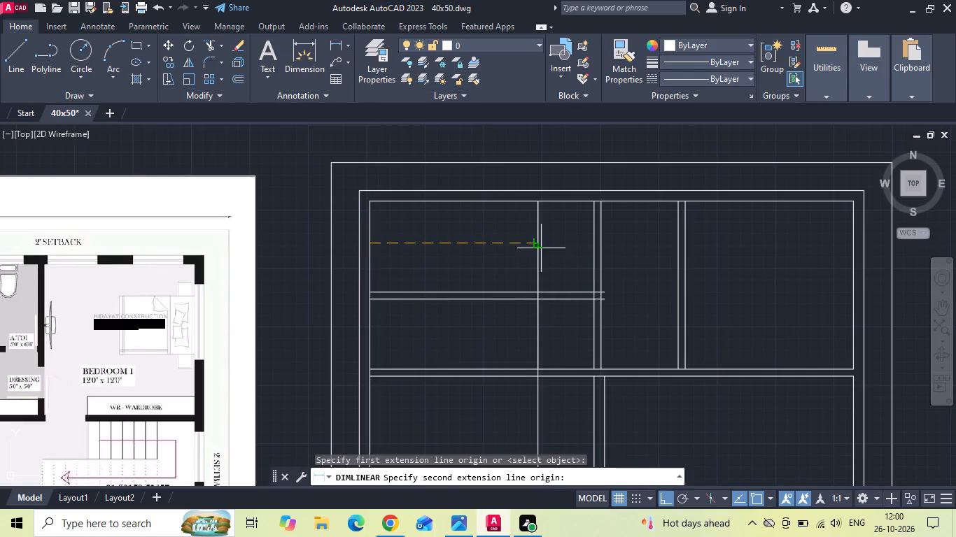
click(542, 243)
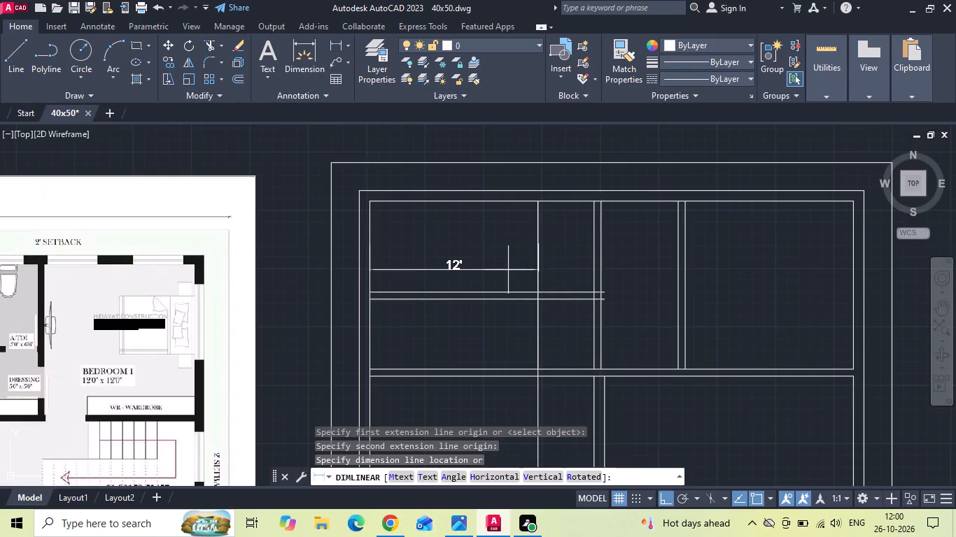
key(Escape)
Offset the store and pooja's west wall line 9" west to form the wall thickness.
key(o)
key(Return)
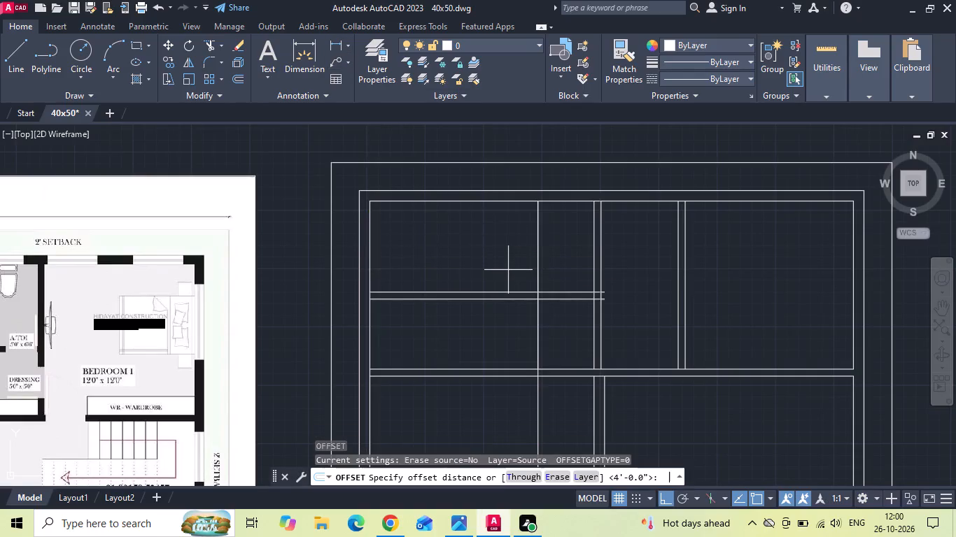
key(9)
key(Return)
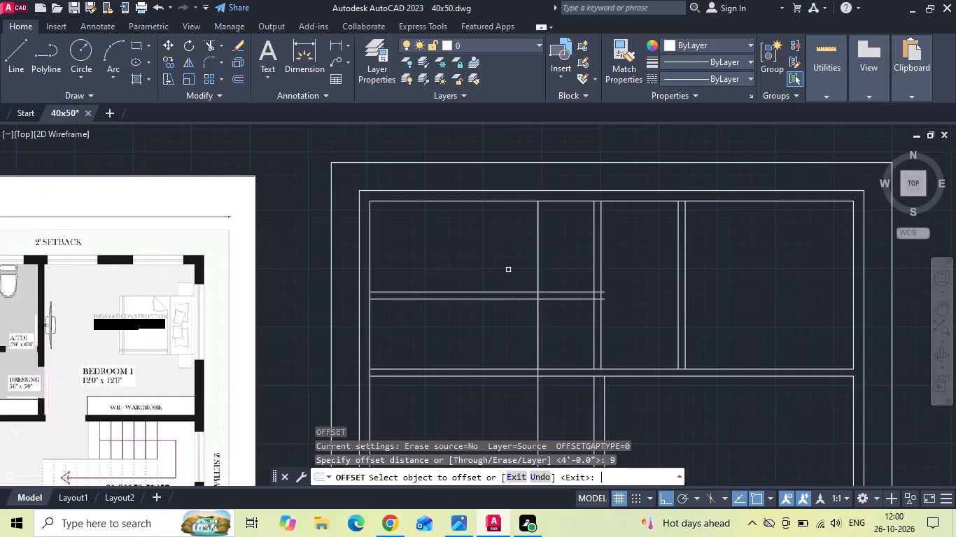
drag(537, 235, 488, 243)
click(461, 248)
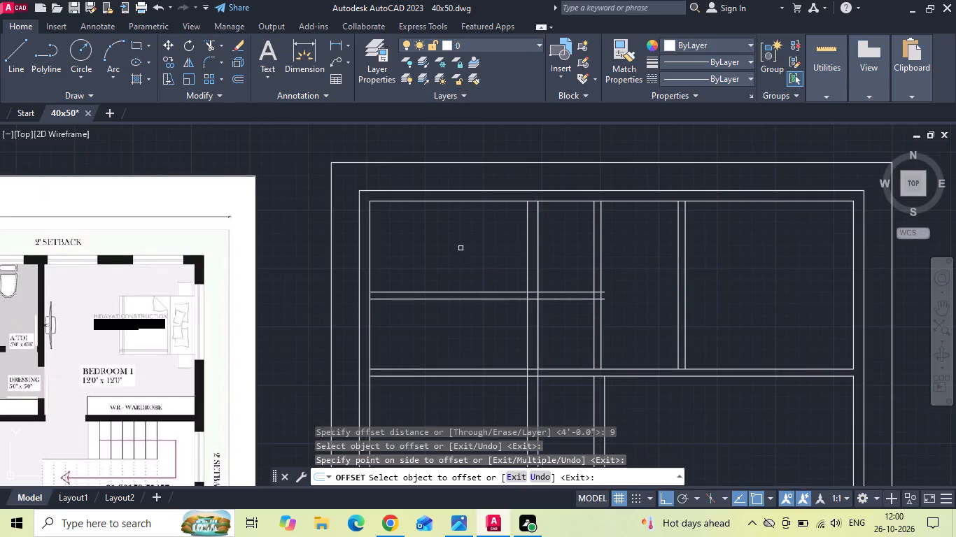
key(Escape)
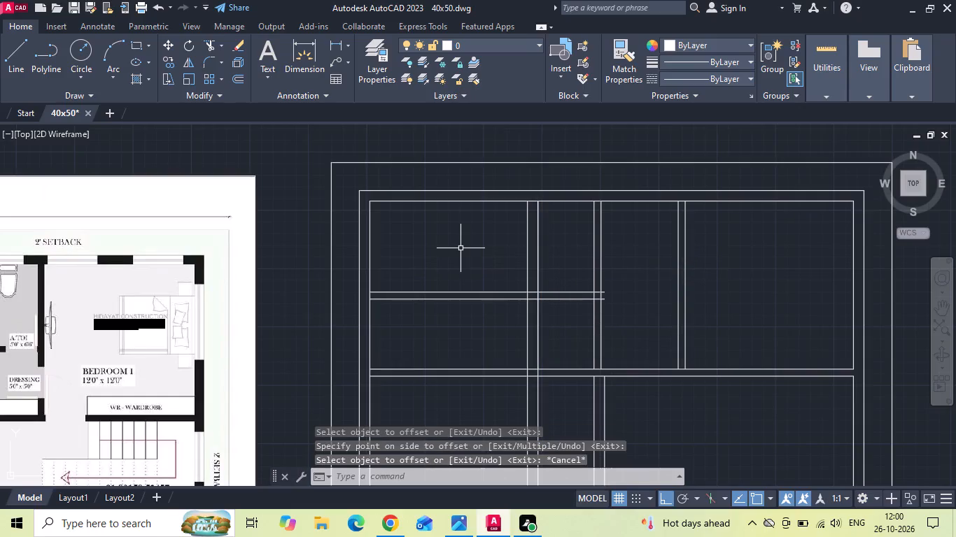
Review the reference plan and measure the clear widths of the pooja bay and the adjoining dressing room bay.
scroll(459, 238, down, 2)
scroll(216, 408, up, 1)
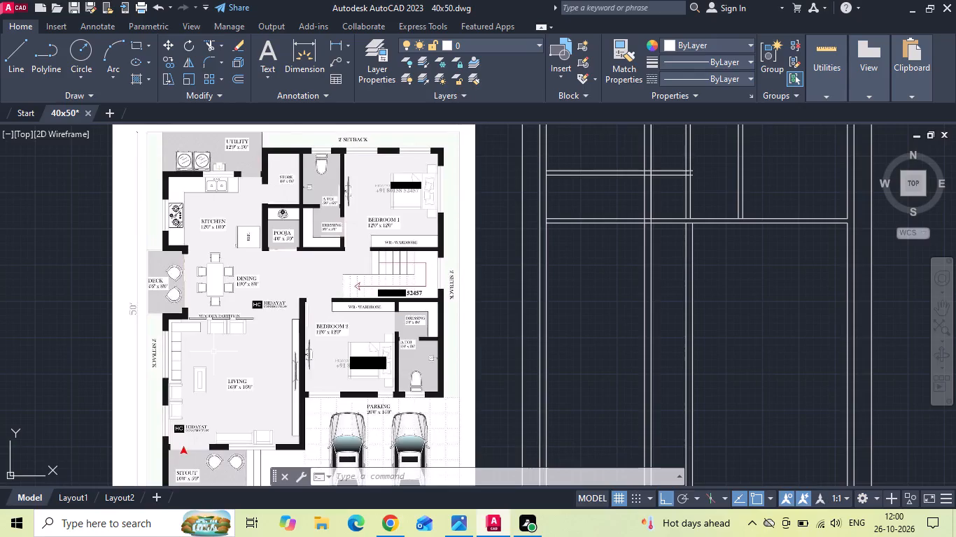
scroll(65, 334, down, 1)
scroll(425, 226, up, 2)
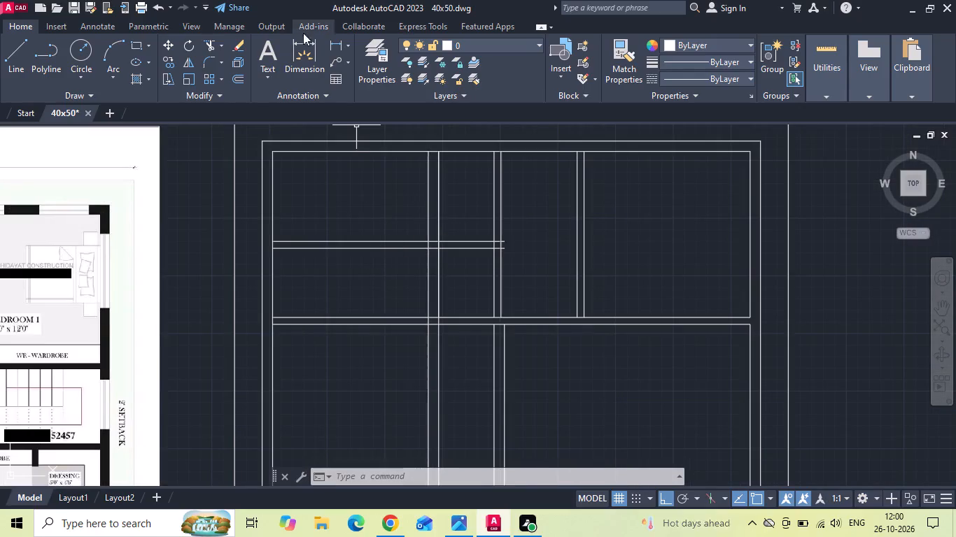
click(332, 48)
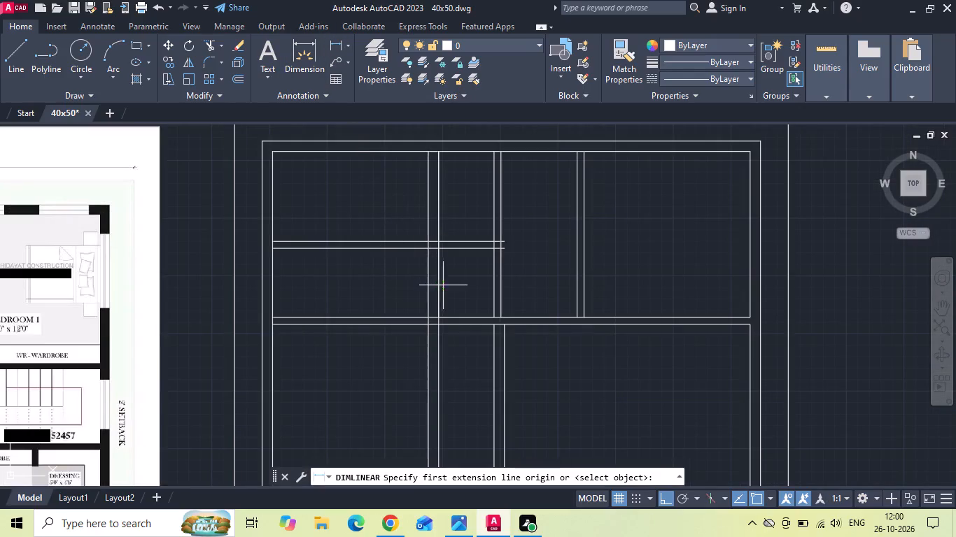
click(436, 289)
click(491, 292)
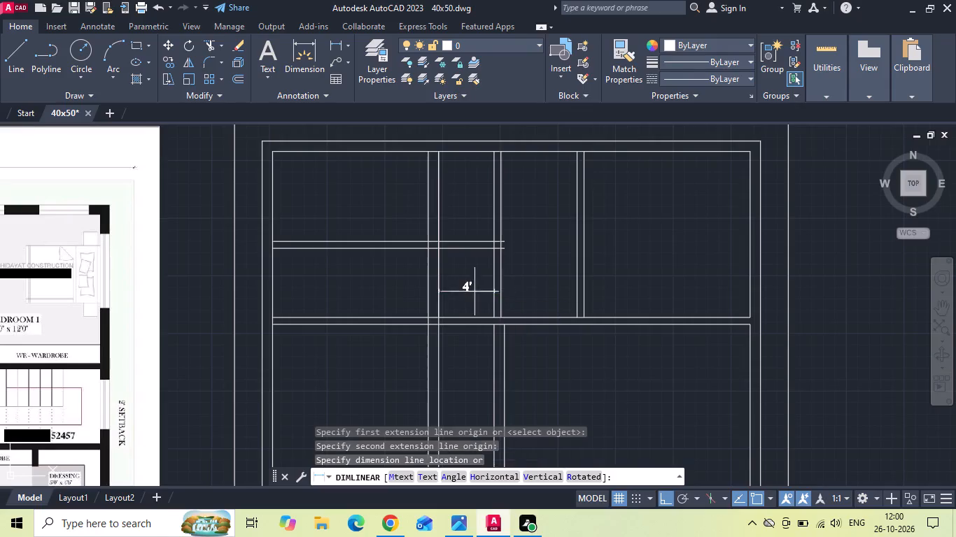
scroll(473, 292, up, 2)
scroll(473, 292, down, 2)
key(Escape)
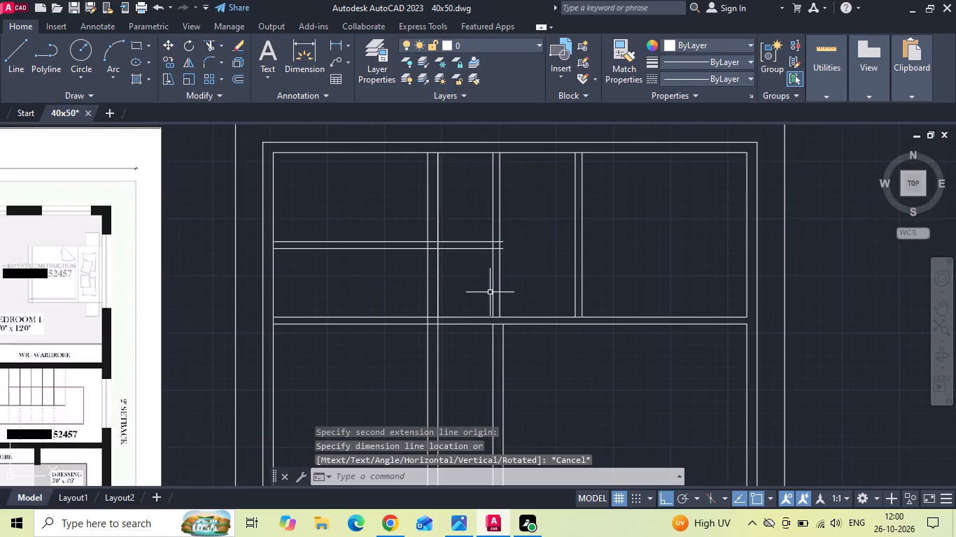
key(space)
click(498, 288)
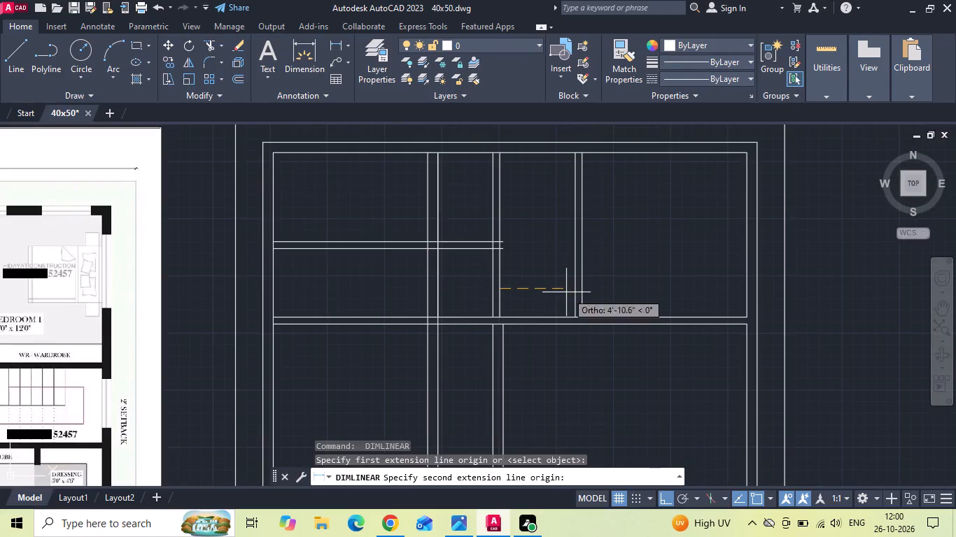
click(573, 287)
scroll(574, 284, up, 1)
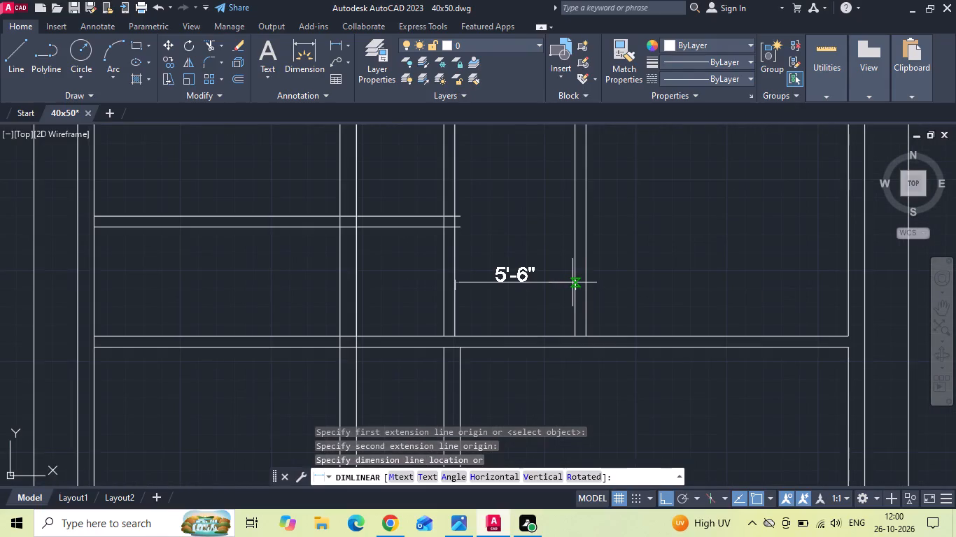
key(Escape)
Measure the living room width from Bedroom 2's west wall to the west exterior wall's inner face.
key(space)
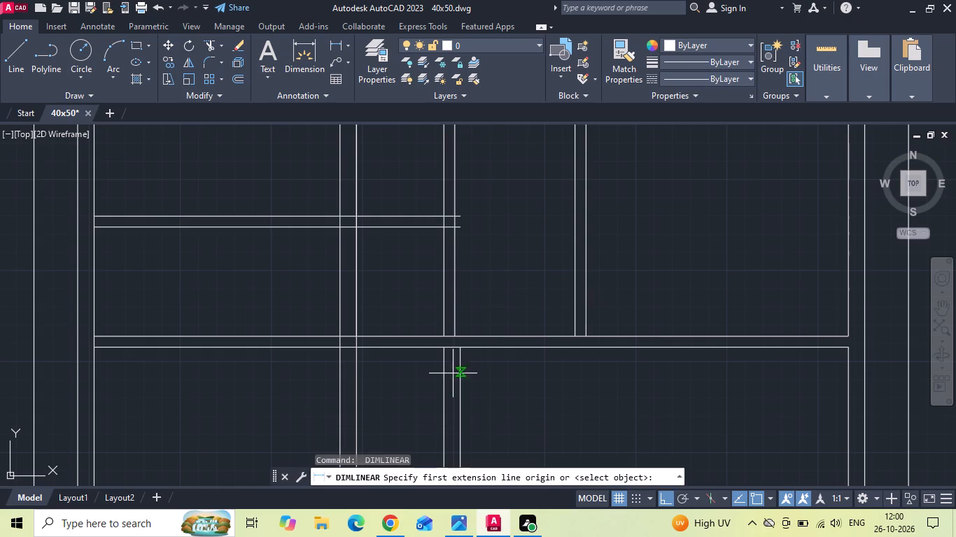
click(447, 381)
click(90, 380)
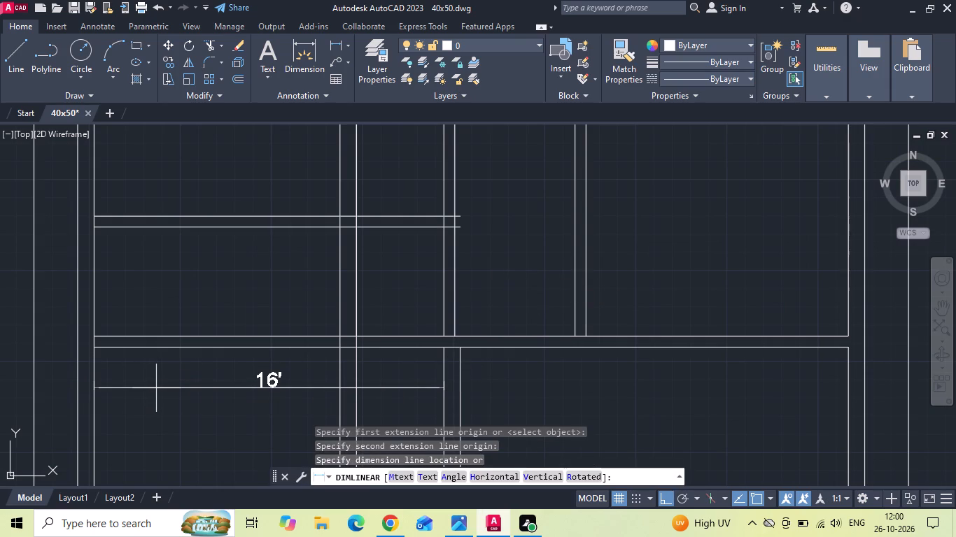
key(Escape)
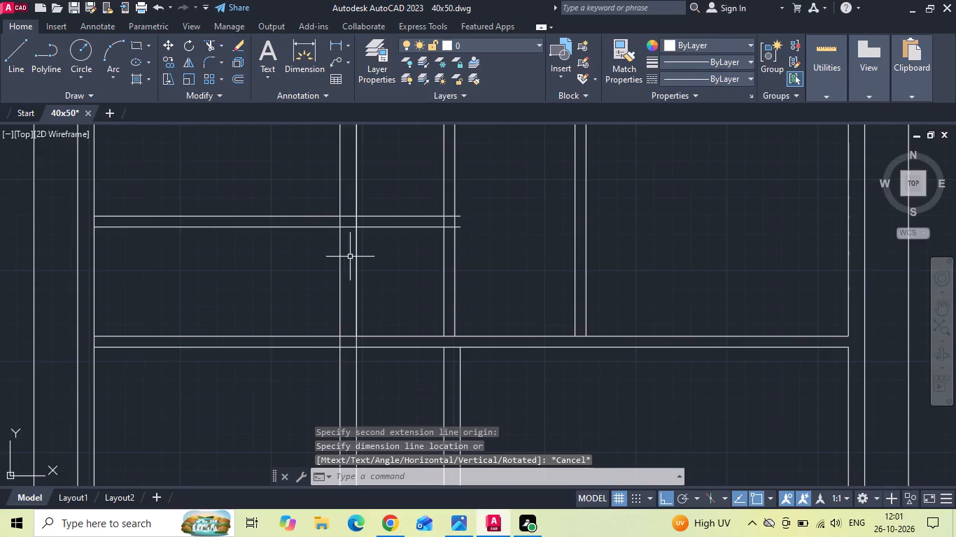
Erase the duplicate full-length vertical line overlapping the east face of the store and pooja's west wall.
click(357, 250)
key(Delete)
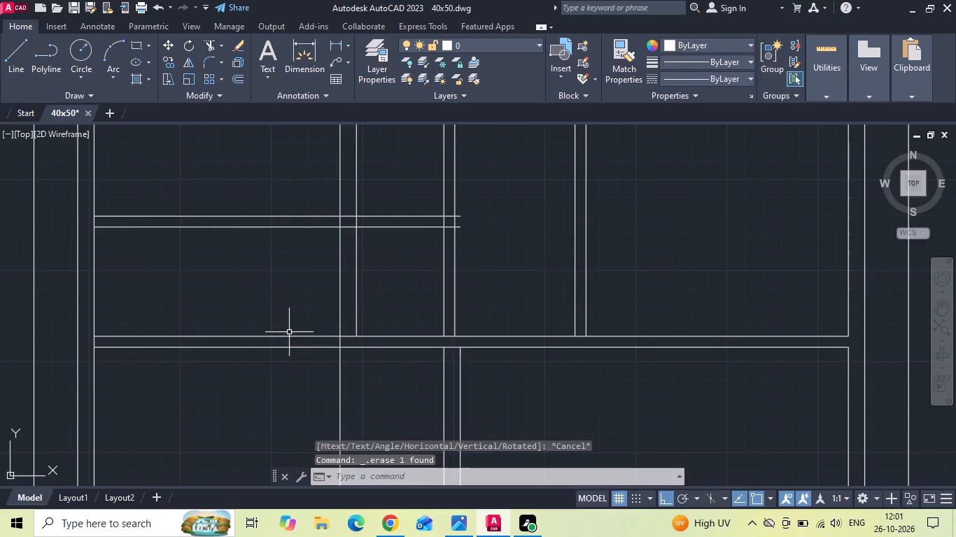
Trim the two store and pooja divider lines where they run west of the store and pooja's west wall.
scroll(417, 279, down, 2)
middle_drag(335, 289, 370, 275)
key(t)
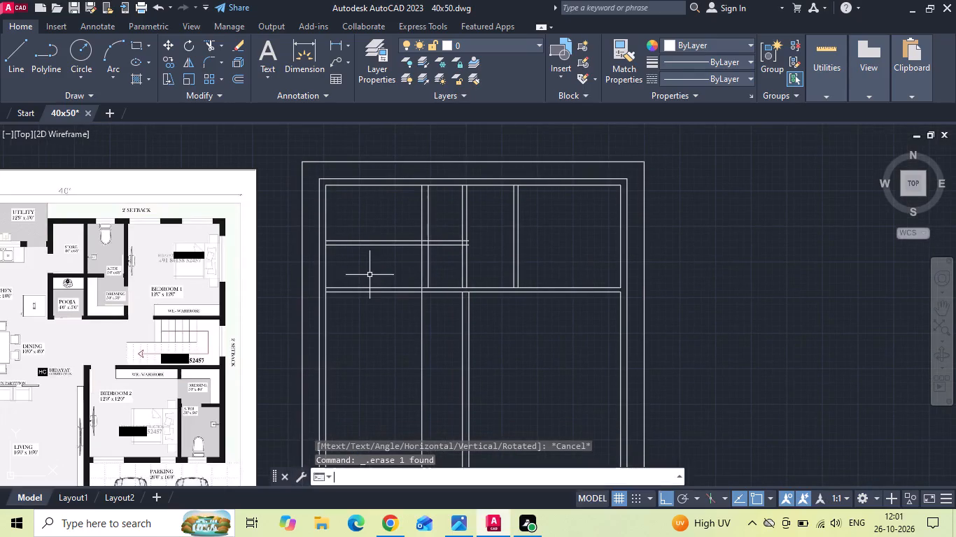
key(r)
key(space)
drag(372, 272, 372, 246)
drag(384, 225, 370, 268)
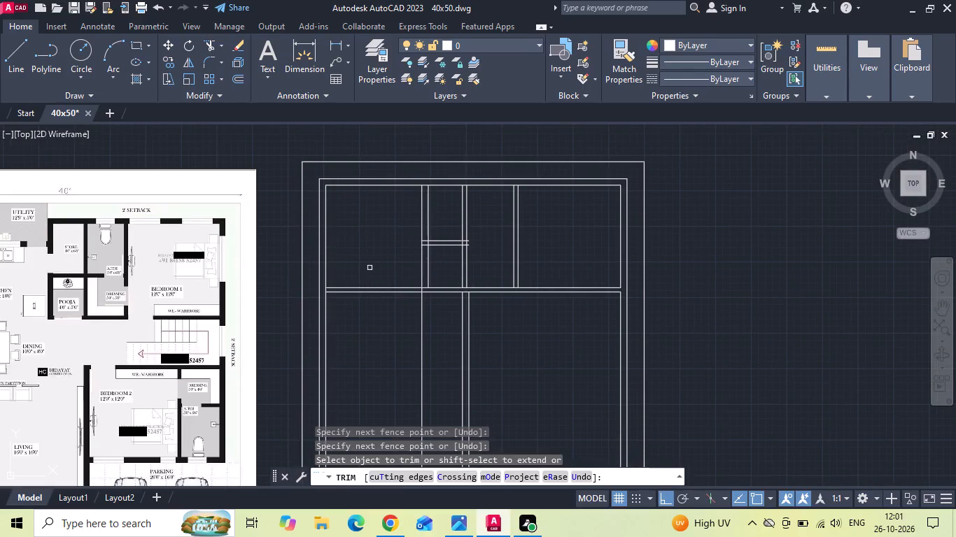
middle_drag(370, 268, 493, 252)
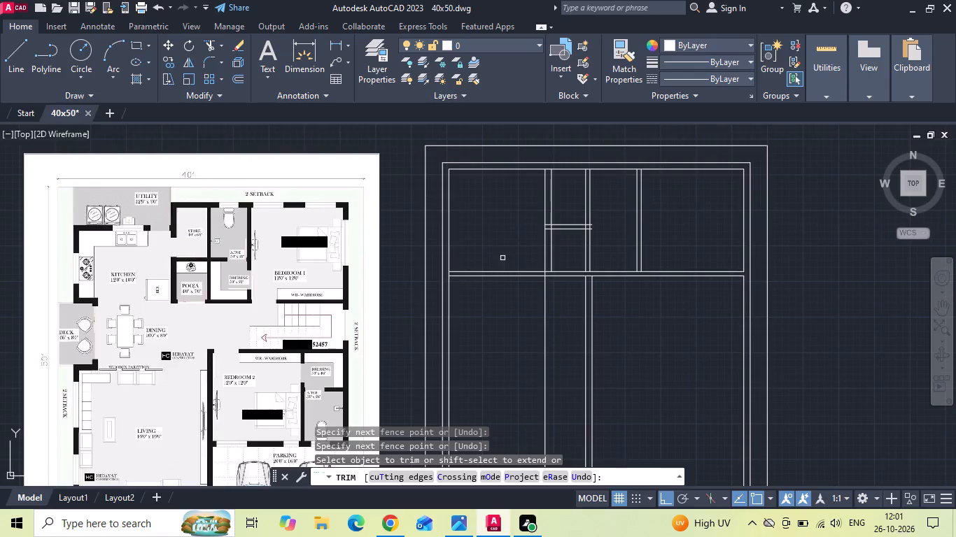
key(Escape)
Examine on the reference plan how the kitchen's south wall stub lines up with the south end of the pooja's west wall.
text(L)
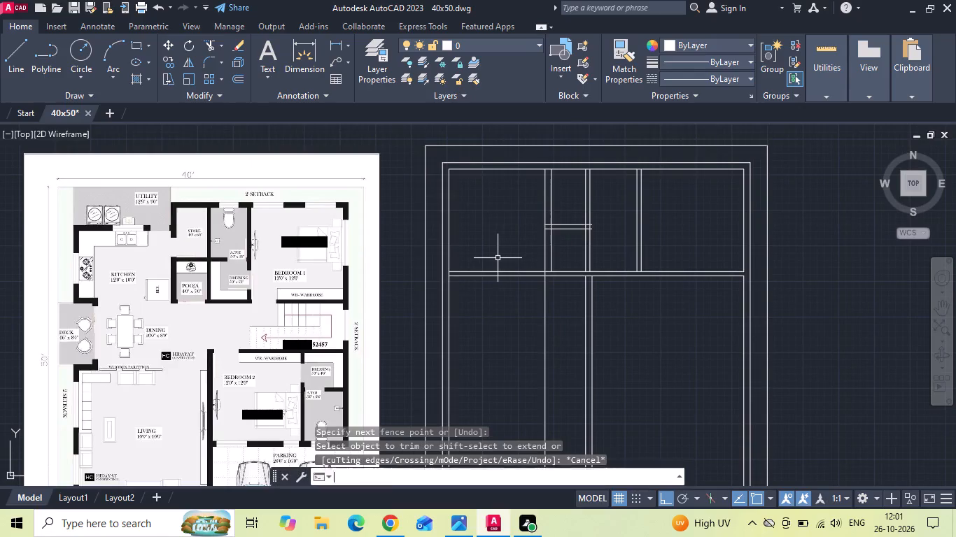
key(space)
scroll(45, 306, up, 2)
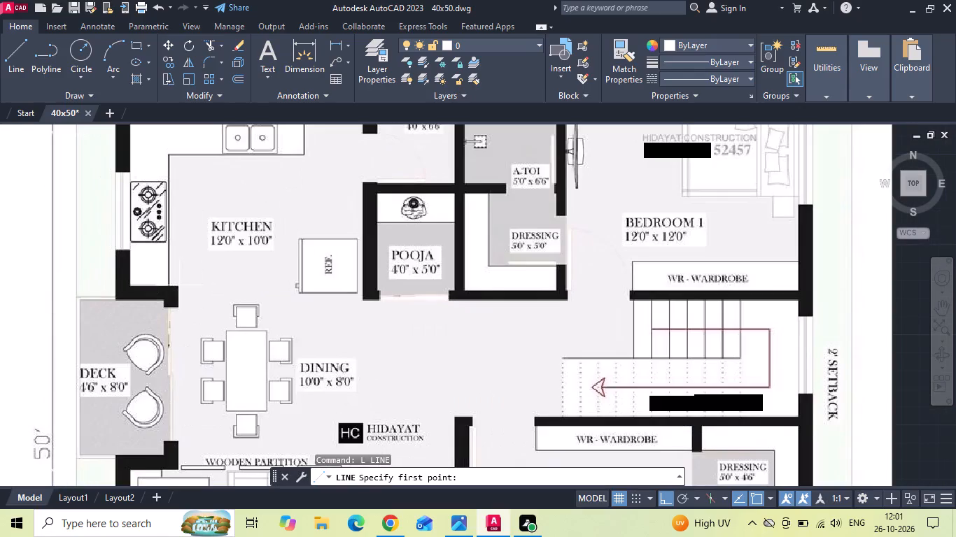
click(176, 286)
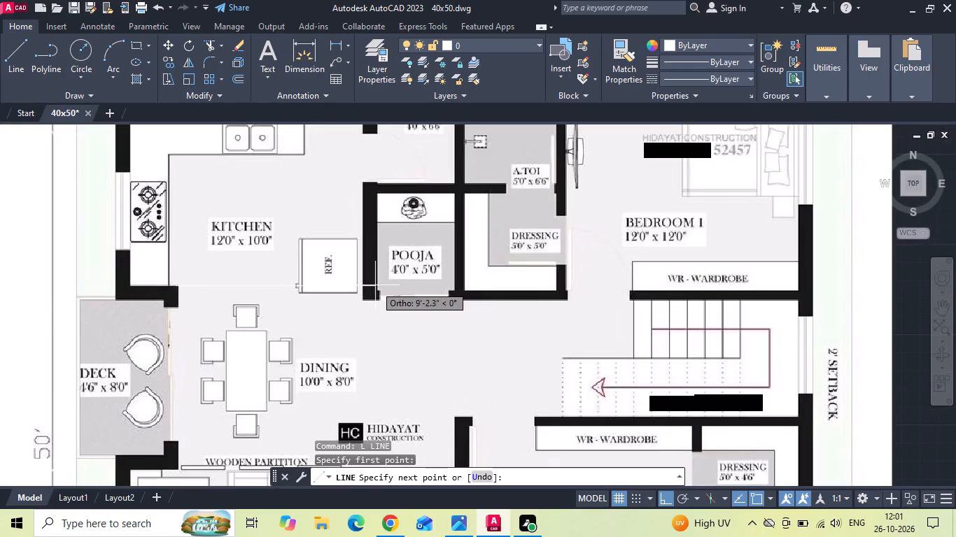
key(Escape)
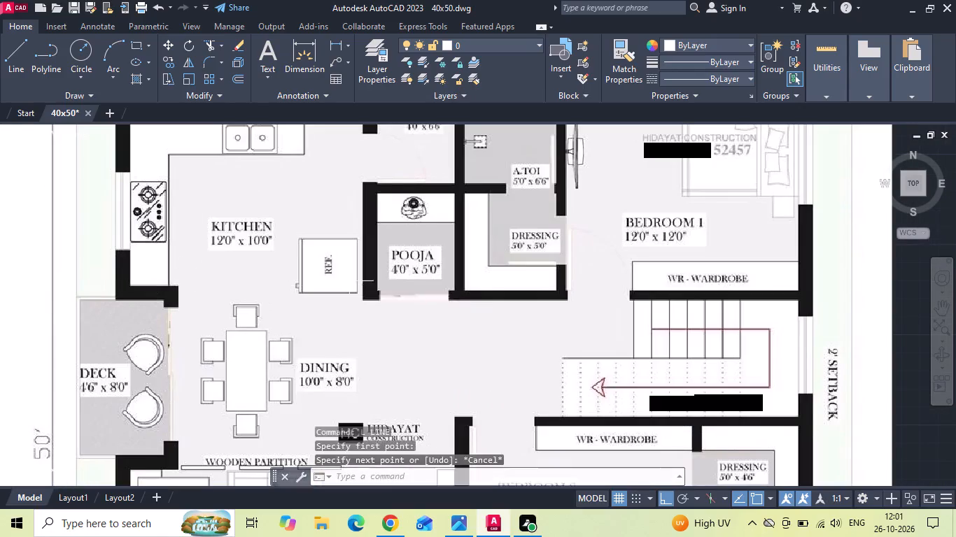
scroll(264, 287, down, 2)
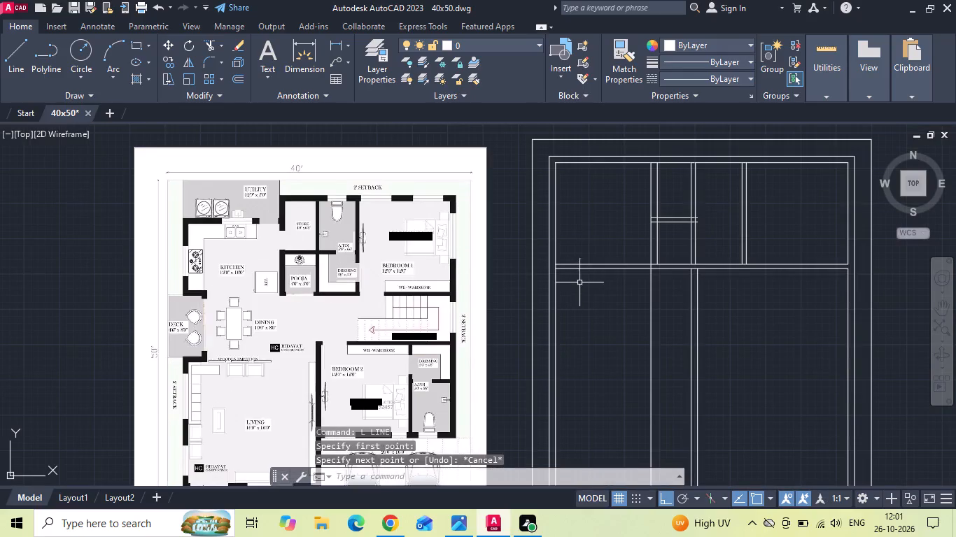
scroll(204, 288, up, 2)
text(L)
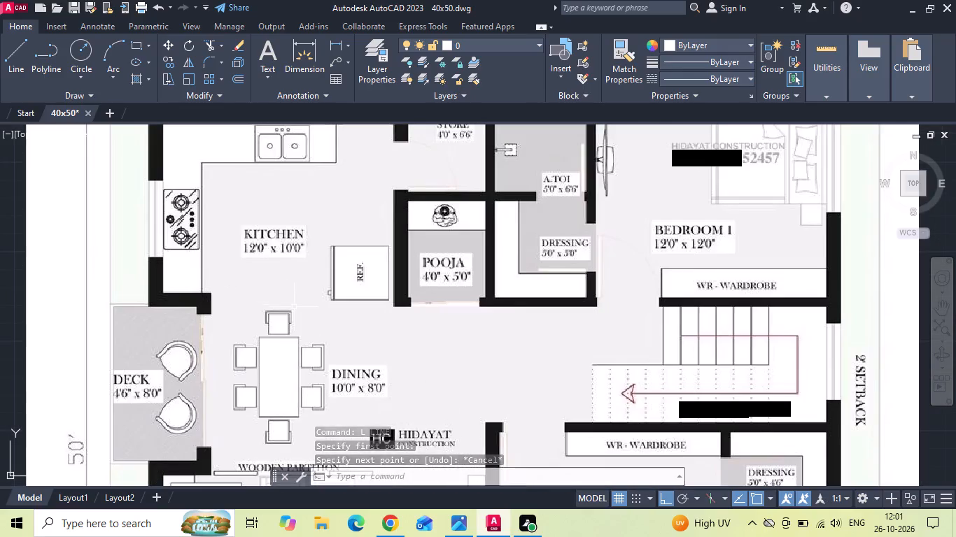
key(space)
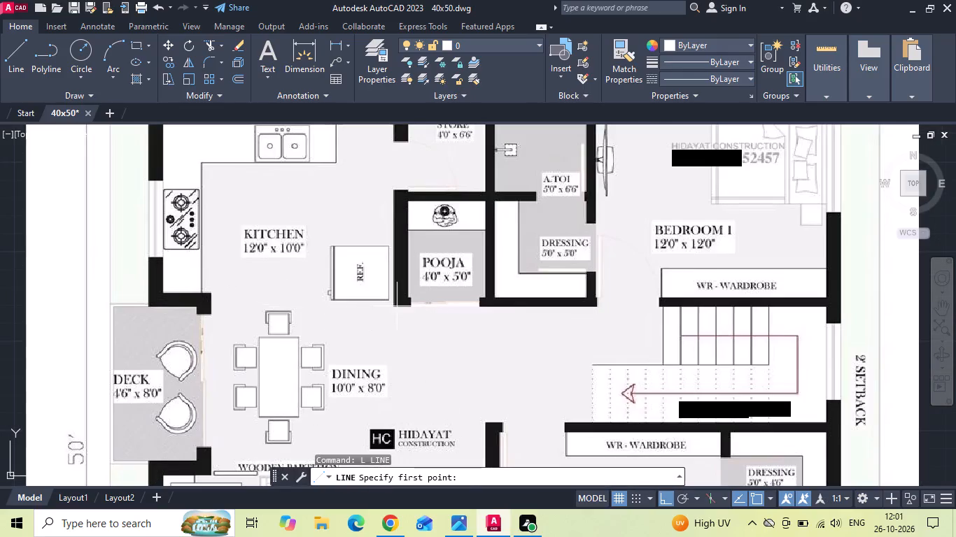
click(397, 306)
scroll(154, 312, down, 2)
key(Escape)
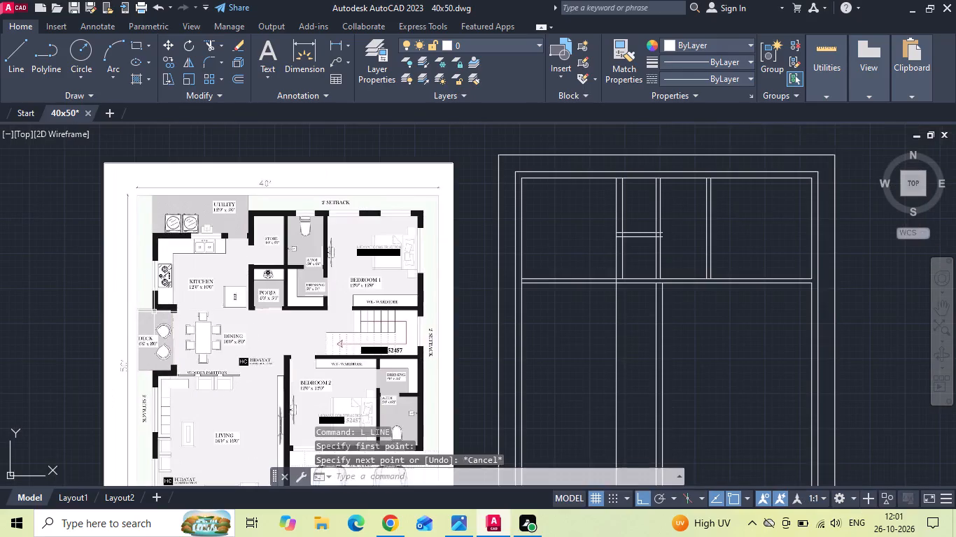
Trim the upper horizontal wall line between the two faces of the pooja's west wall.
middle_drag(545, 280, 446, 280)
text(TR)
key(space)
scroll(478, 275, up, 2)
key(space)
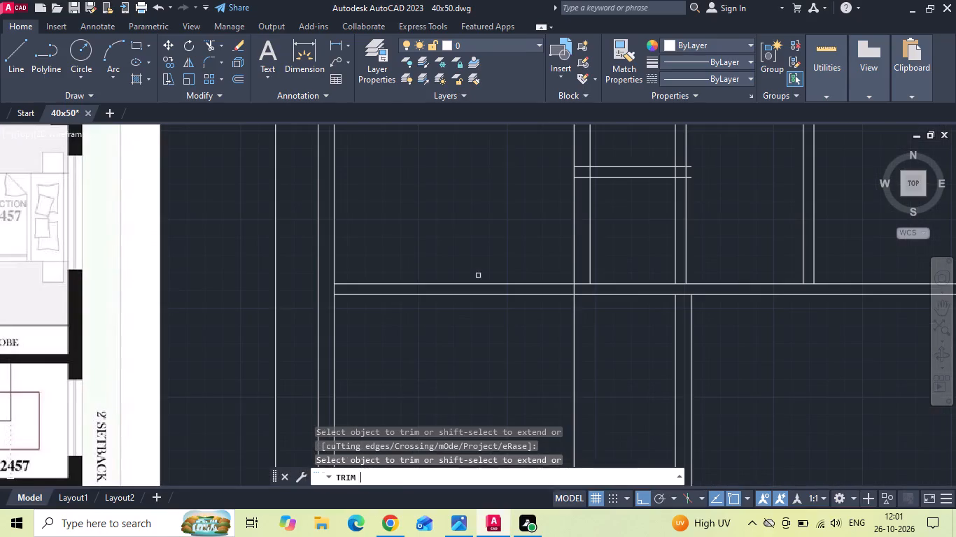
click(579, 286)
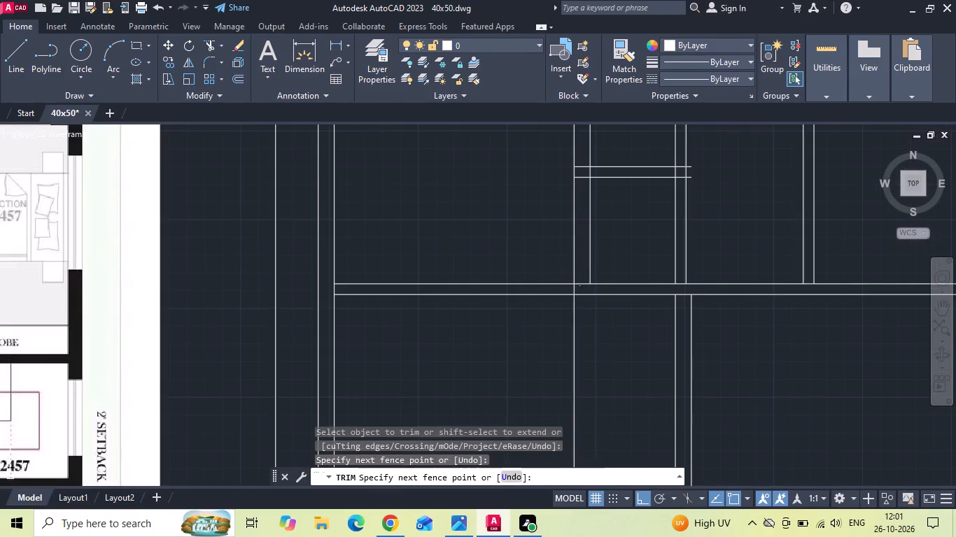
click(578, 273)
key(Escape)
Move the upper line of the kitchen's south wall 3" north to thicken the wall.
click(512, 278)
click(424, 289)
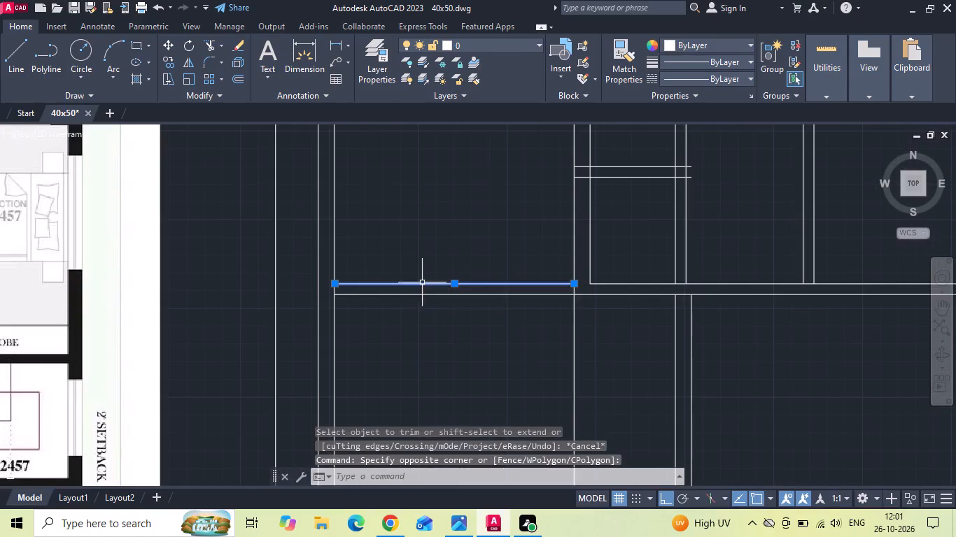
right_click(421, 281)
click(458, 260)
drag(439, 357, 437, 338)
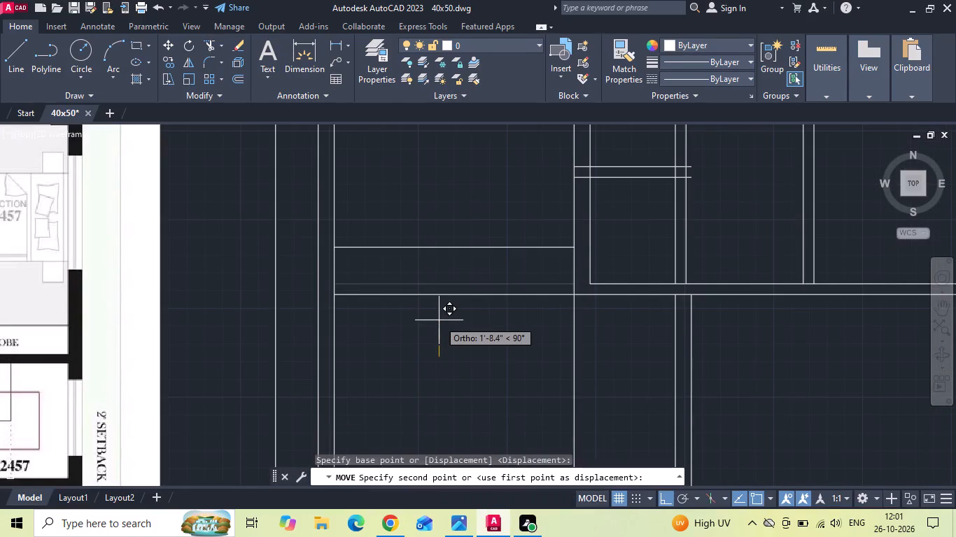
key(3)
key(space)
Extend both kitchen south wall lines west to the outer face of the exterior wall.
text(EX)
key(space)
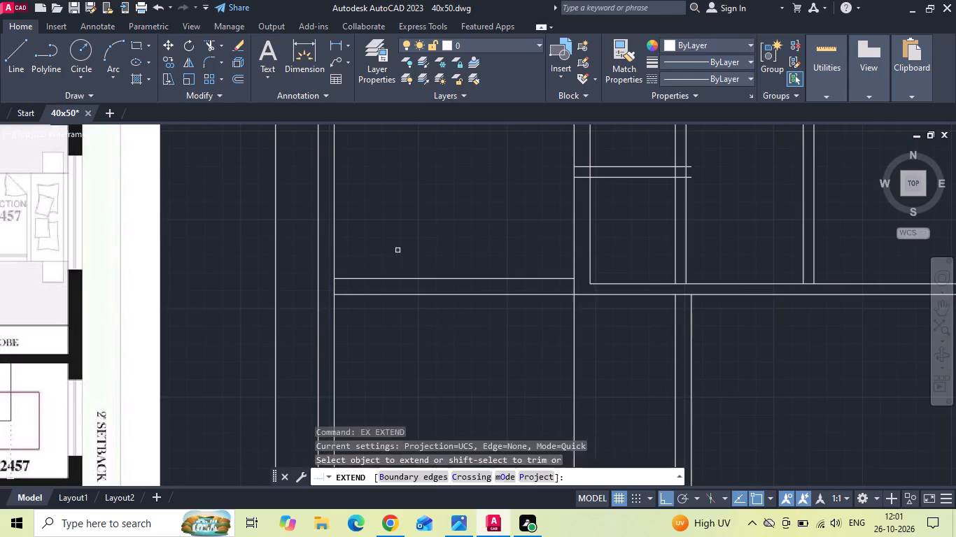
drag(396, 250, 369, 328)
scroll(361, 304, down, 1)
key(Escape)
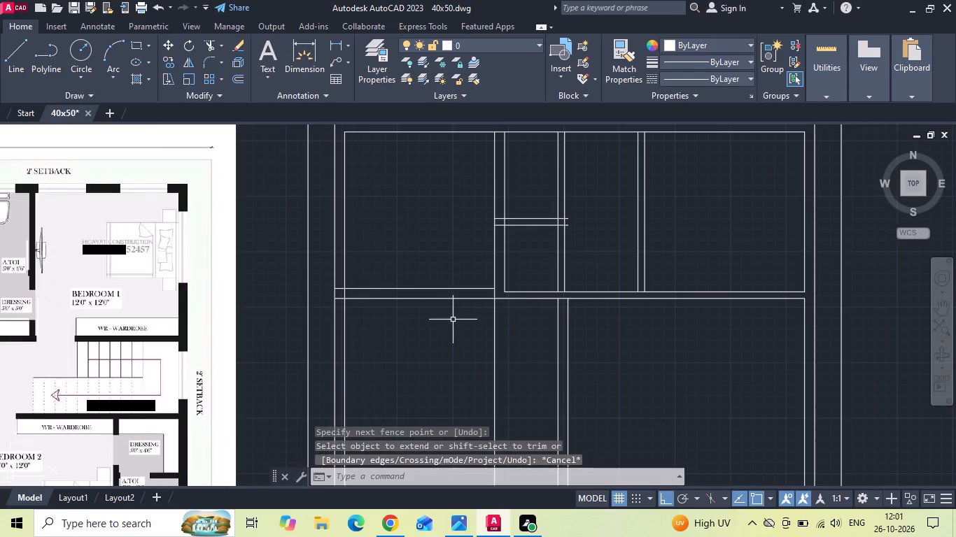
Trim the pooja's west wall line south of the kitchen wall and the divider lines between the west wall's faces.
key(t)
key(r)
key(space)
drag(504, 337, 476, 343)
click(456, 345)
scroll(509, 222, up, 1)
drag(496, 208, 493, 217)
click(488, 244)
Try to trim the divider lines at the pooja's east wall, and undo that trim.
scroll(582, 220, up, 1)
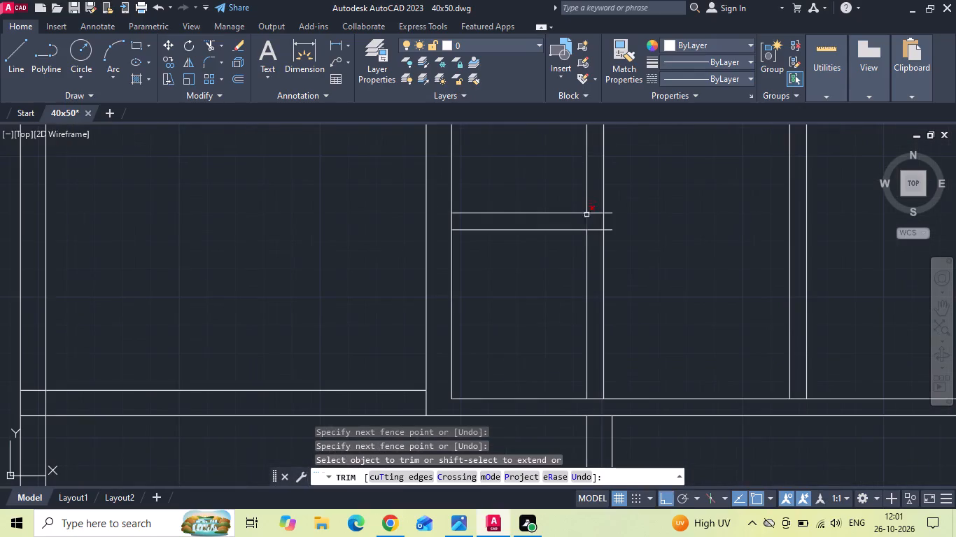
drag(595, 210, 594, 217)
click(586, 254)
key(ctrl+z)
Trim the store and pooja divider's overhangs at the east wall and open the wall faces at both of its ends.
scroll(587, 217, up, 2)
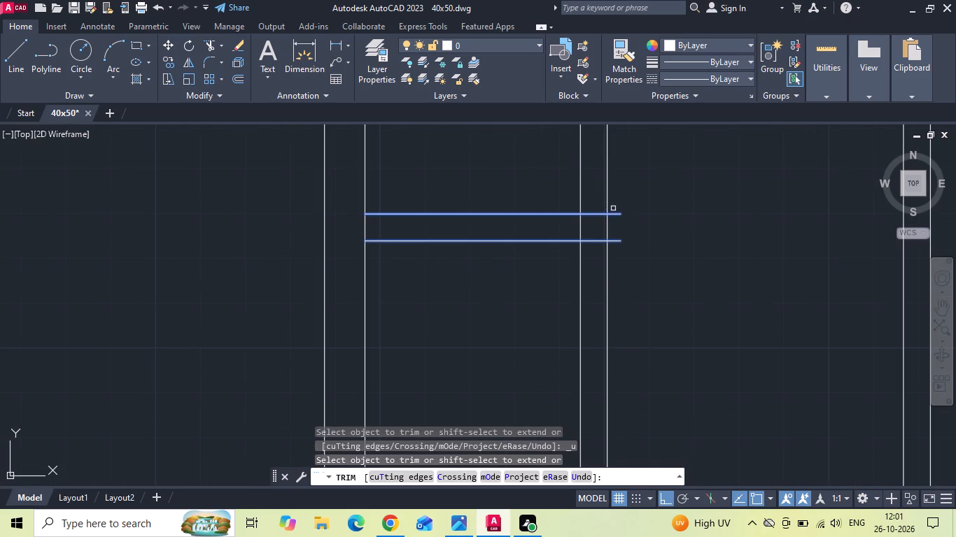
drag(614, 209, 614, 224)
click(612, 262)
click(577, 283)
click(565, 288)
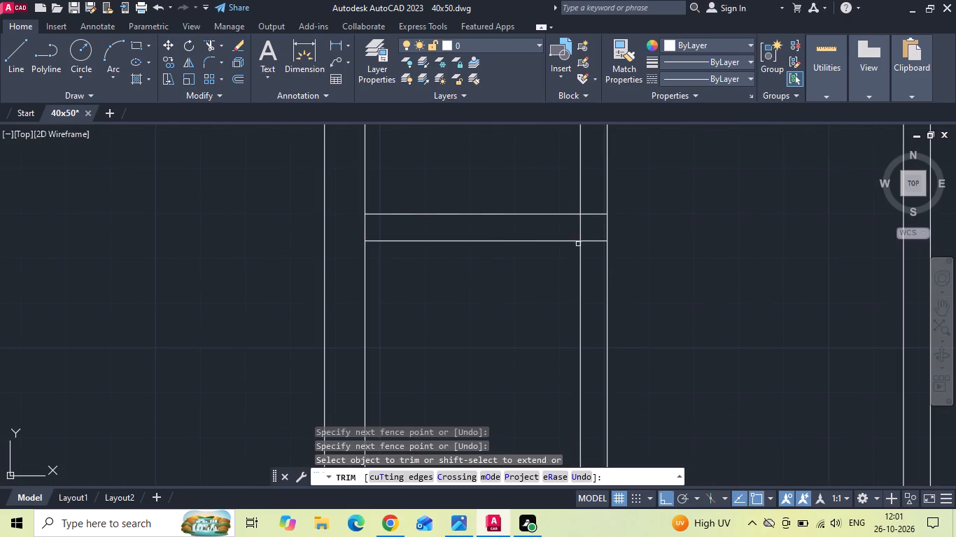
drag(596, 191, 596, 222)
click(598, 255)
drag(592, 229, 583, 232)
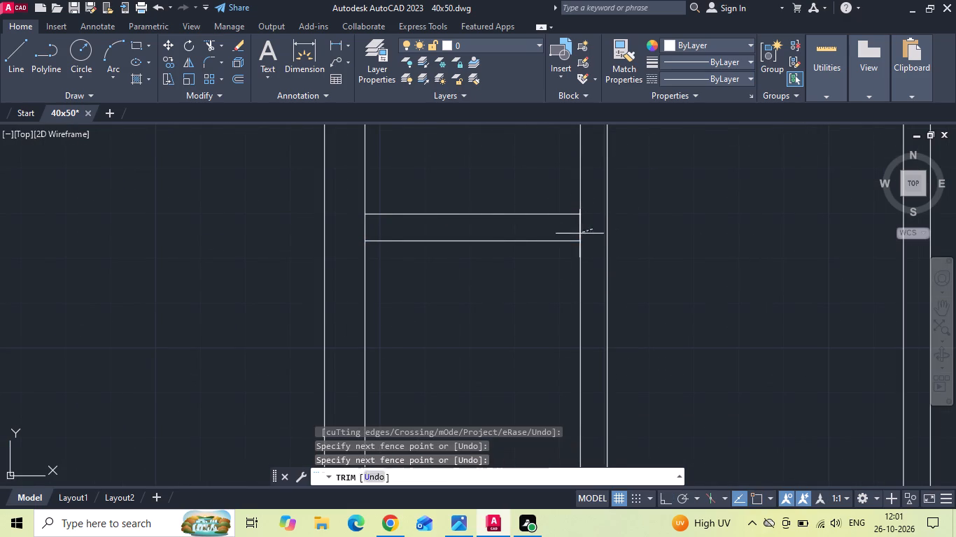
click(353, 228)
key(Escape)
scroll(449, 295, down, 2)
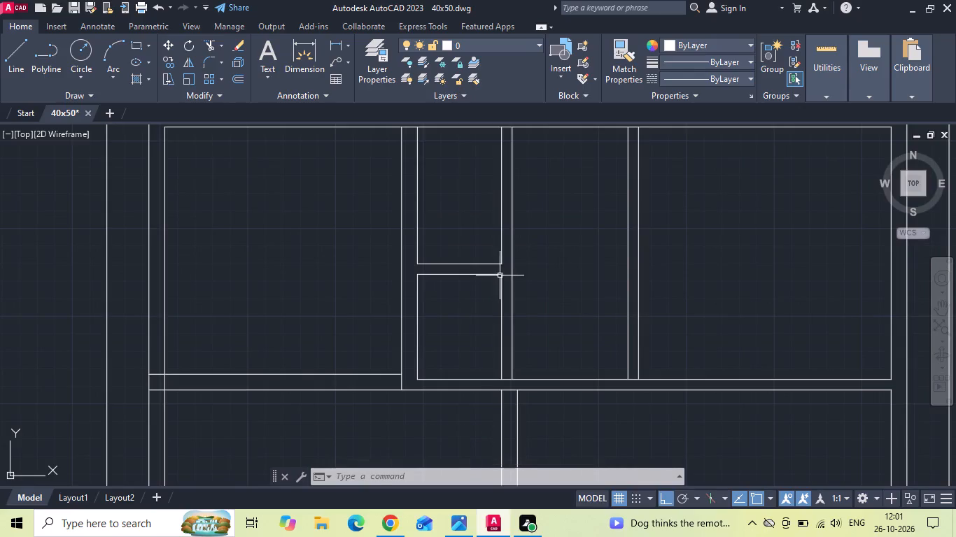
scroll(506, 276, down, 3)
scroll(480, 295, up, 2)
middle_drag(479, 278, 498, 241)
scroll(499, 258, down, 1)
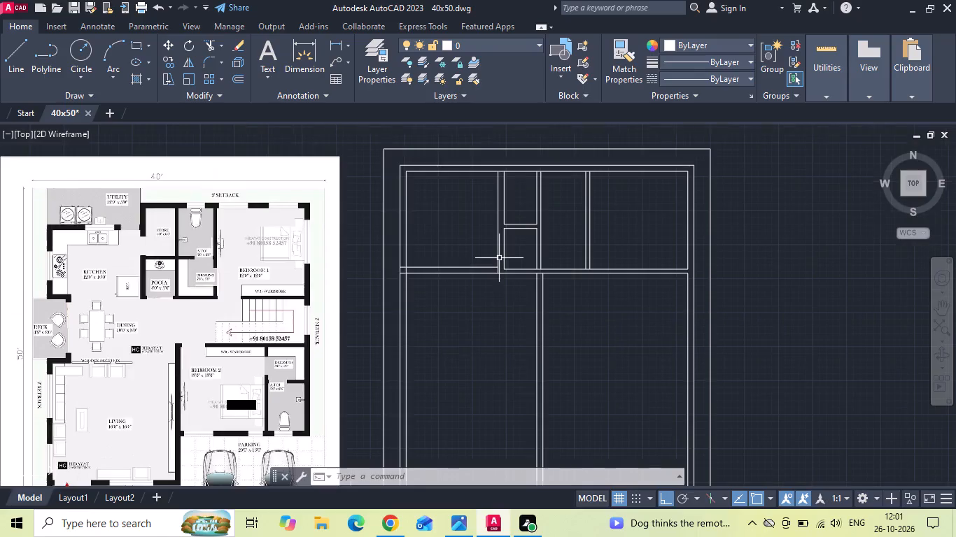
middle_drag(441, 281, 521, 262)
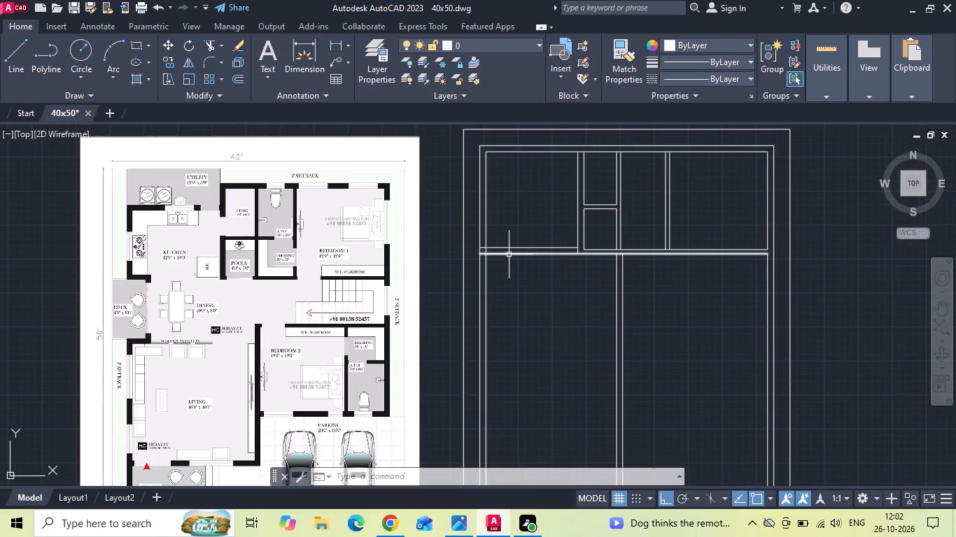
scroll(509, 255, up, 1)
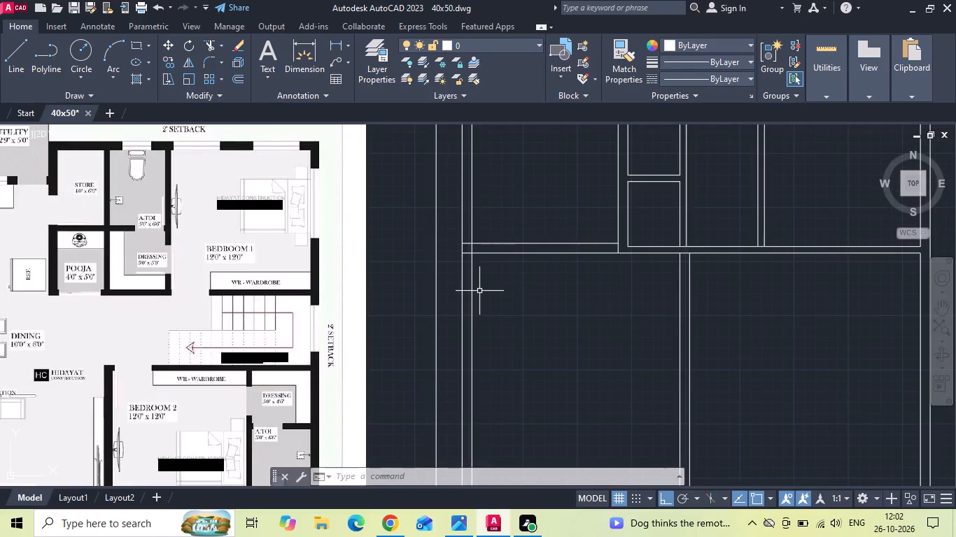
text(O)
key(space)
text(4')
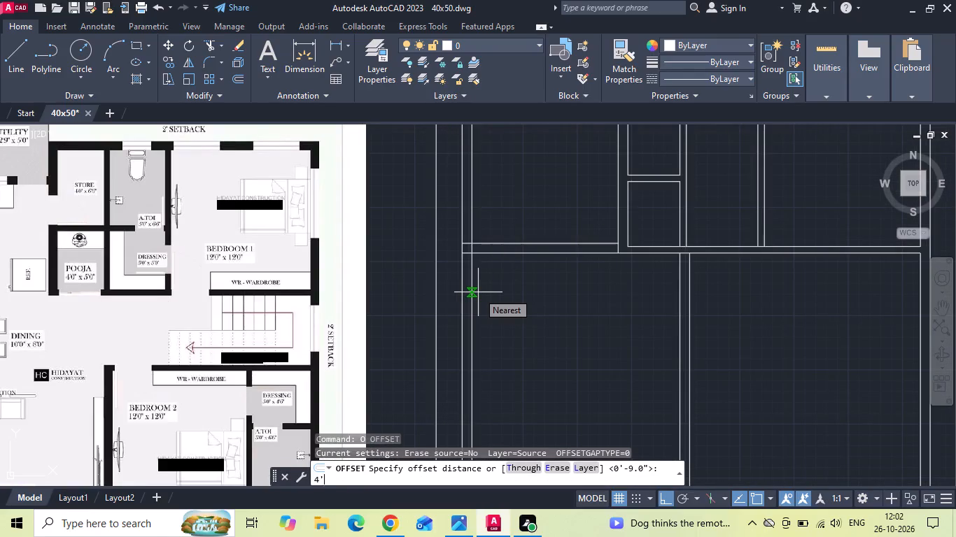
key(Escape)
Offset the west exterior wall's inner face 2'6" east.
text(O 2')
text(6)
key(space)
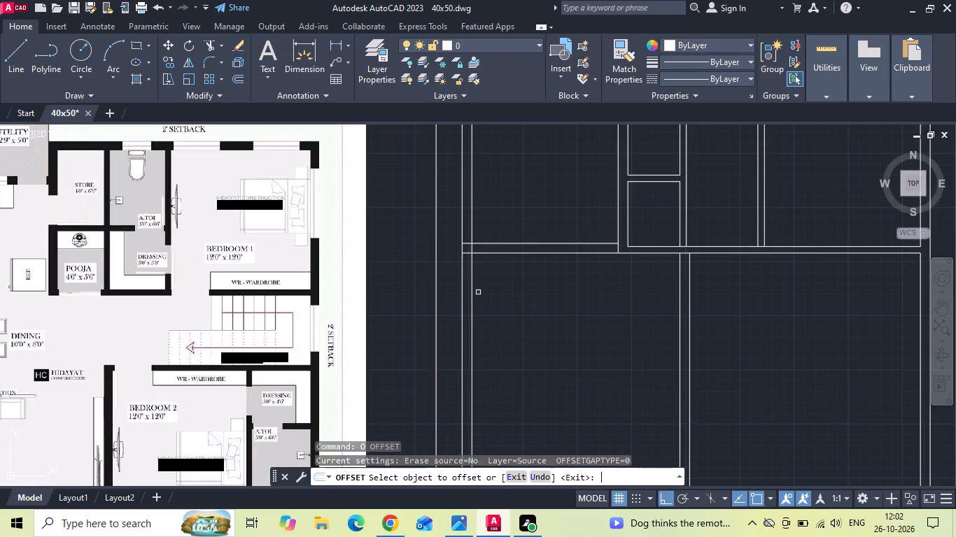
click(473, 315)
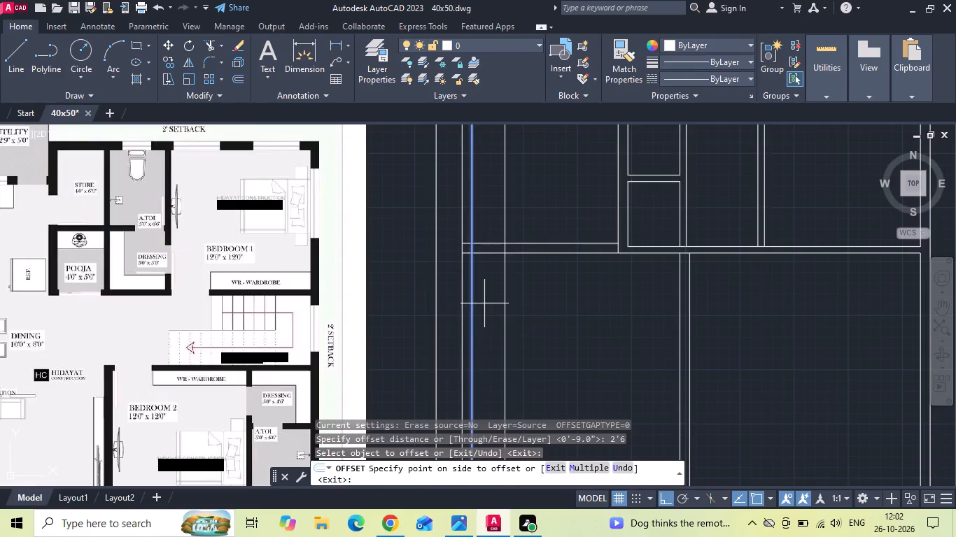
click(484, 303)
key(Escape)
Measure the distance from the west plot boundary to the new offset line.
click(335, 40)
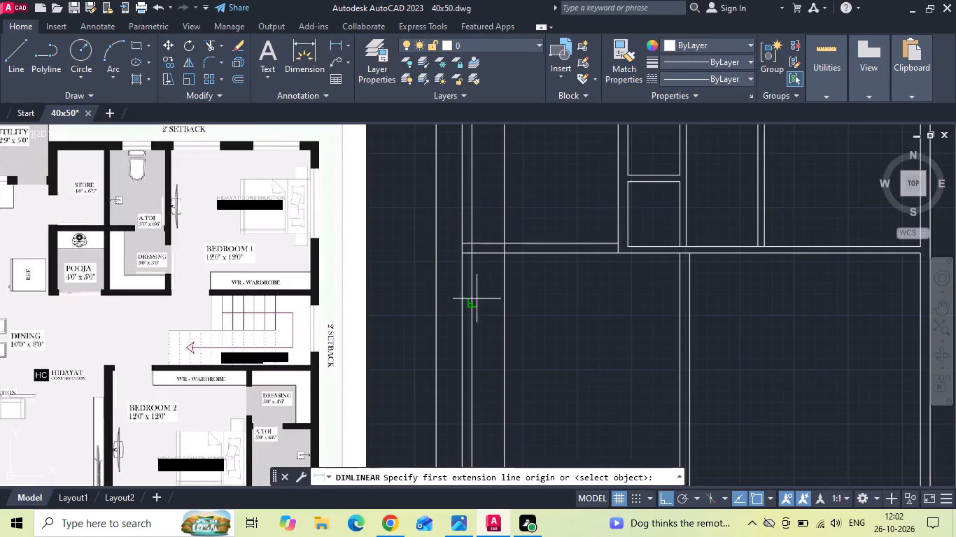
click(433, 286)
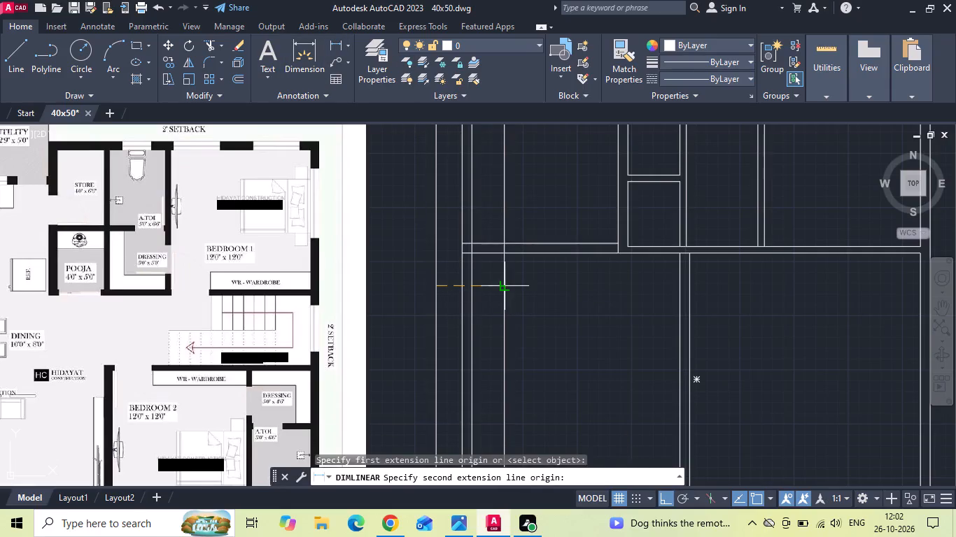
click(503, 282)
scroll(503, 281, up, 1)
key(Escape)
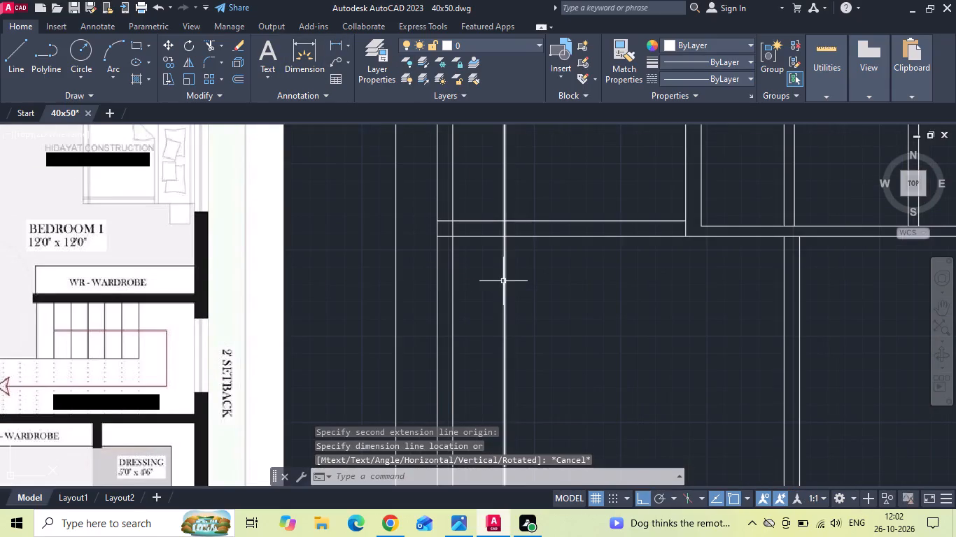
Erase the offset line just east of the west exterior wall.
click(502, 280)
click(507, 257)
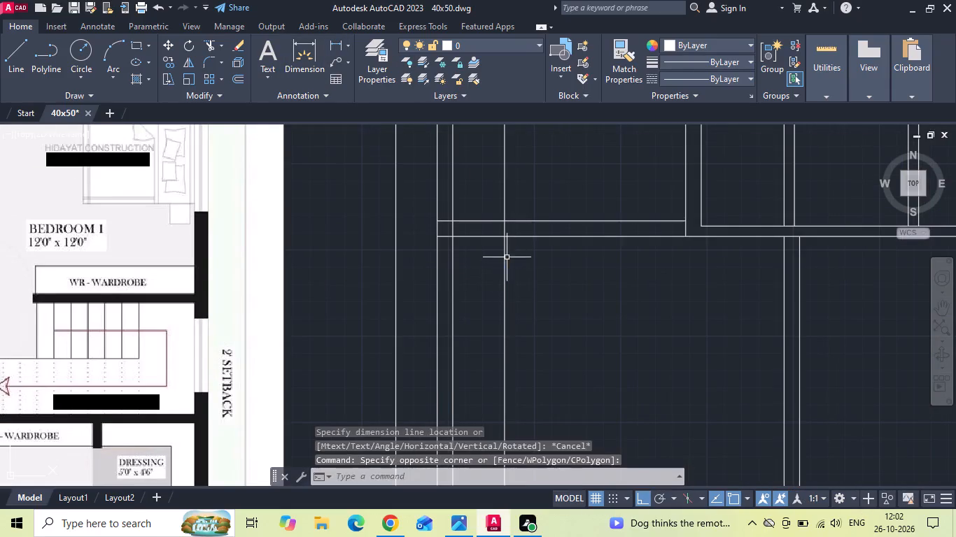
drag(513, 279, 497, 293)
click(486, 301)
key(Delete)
Offset the west exterior wall's outer face 2'6" east for the deck's inner wall.
key(0)
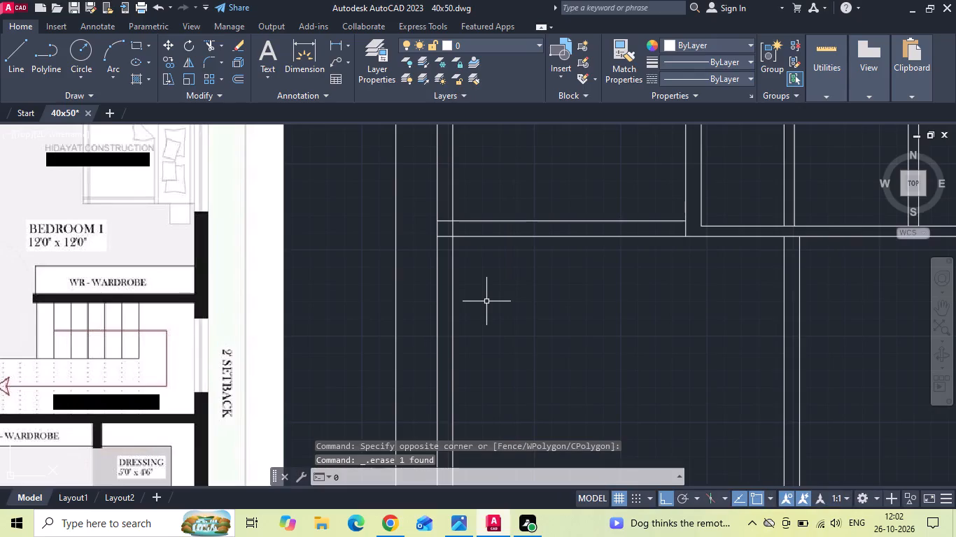
key(Escape)
text(O)
key(space)
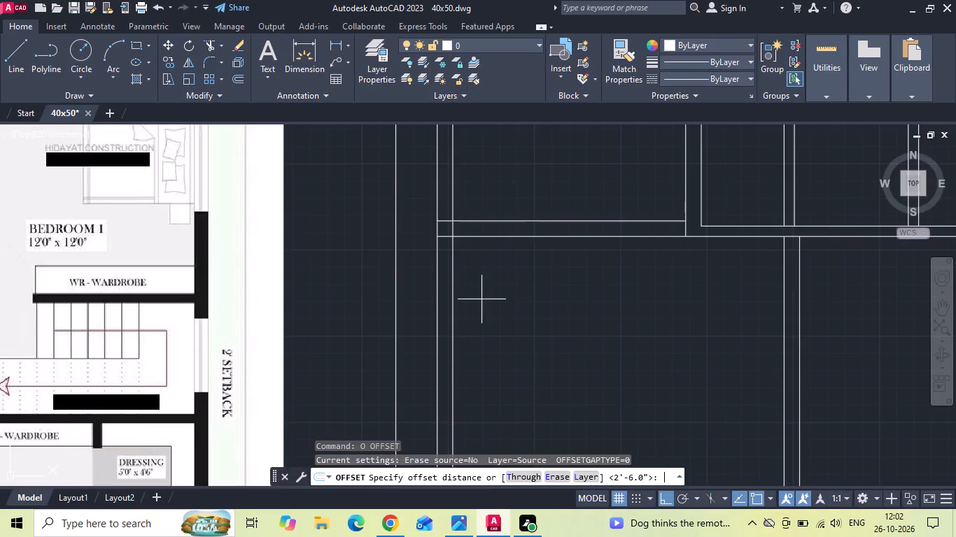
text(2')
text(6)
key(space)
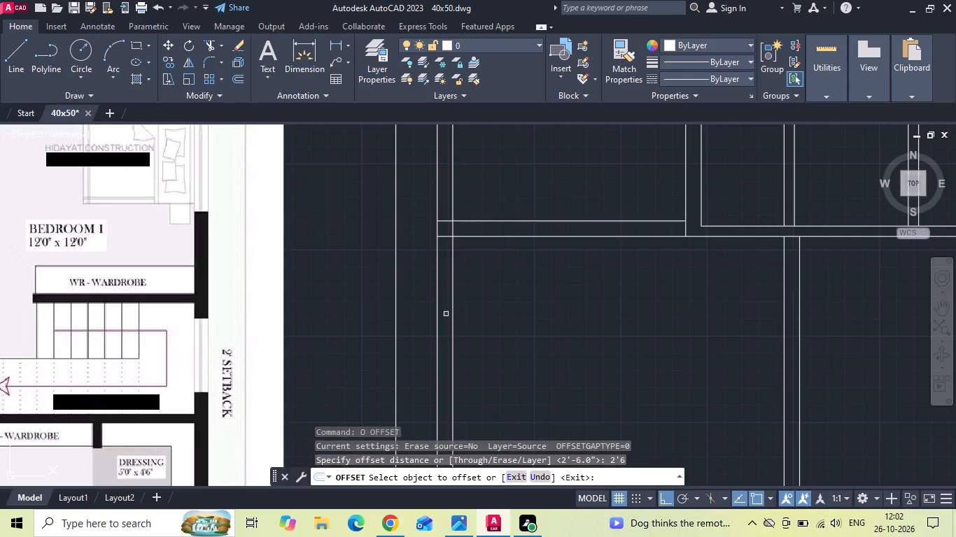
click(439, 296)
click(532, 321)
key(Escape)
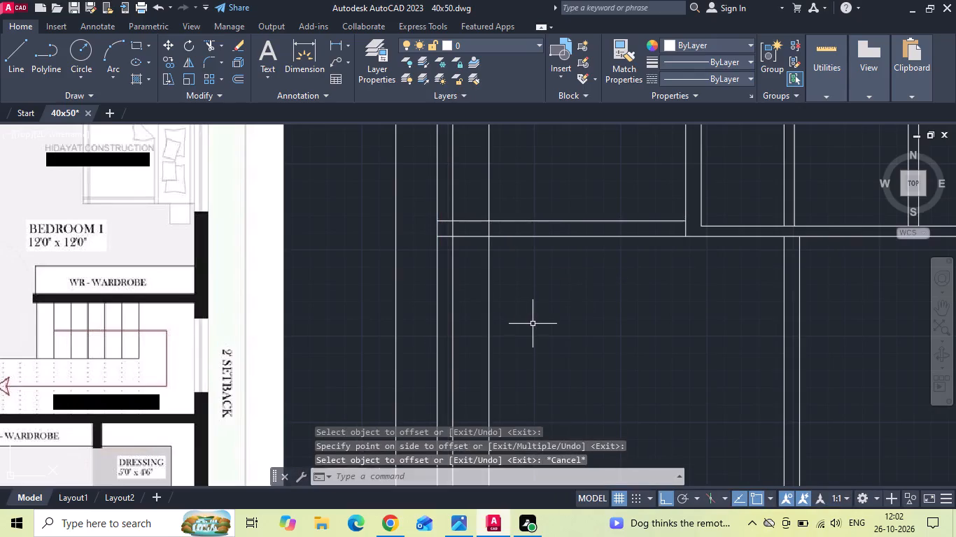
Offset the new deck wall line 9" east to form the wall's second face.
text(O)
key(space)
text(9)
key(space)
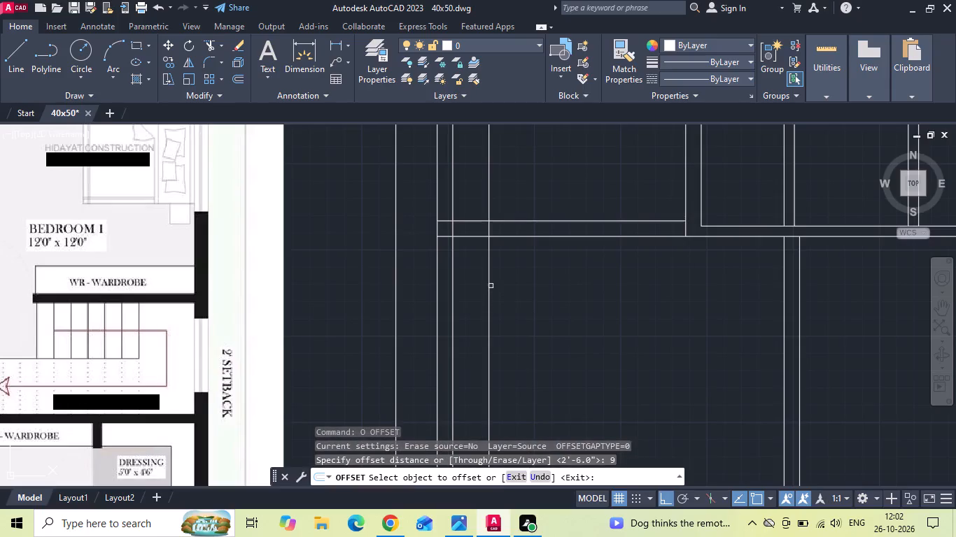
drag(491, 284, 501, 278)
click(515, 272)
key(Escape)
Trim the deck wall lines north of the kitchen's south wall and the west exterior wall faces south of it, opening the junctions.
text(TR)
key(space)
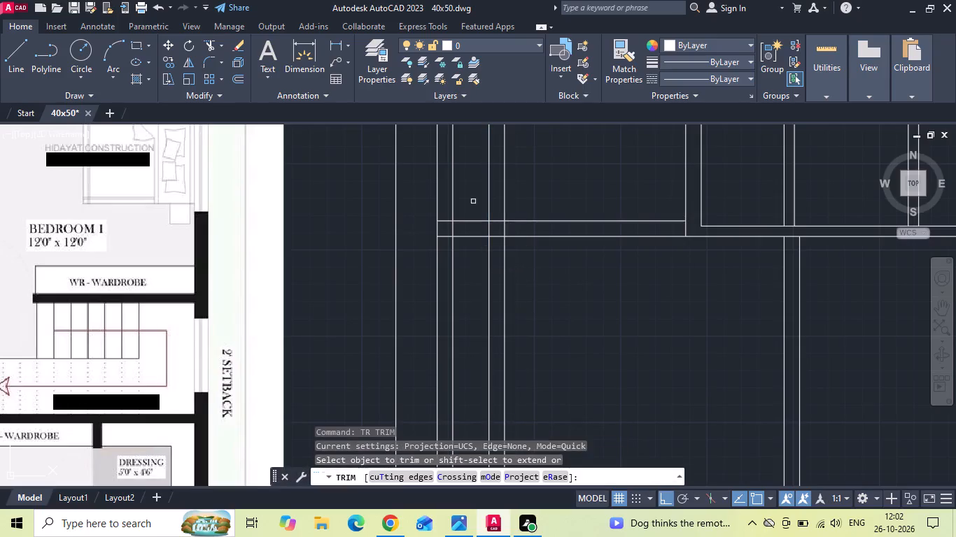
drag(477, 213, 497, 204)
click(505, 203)
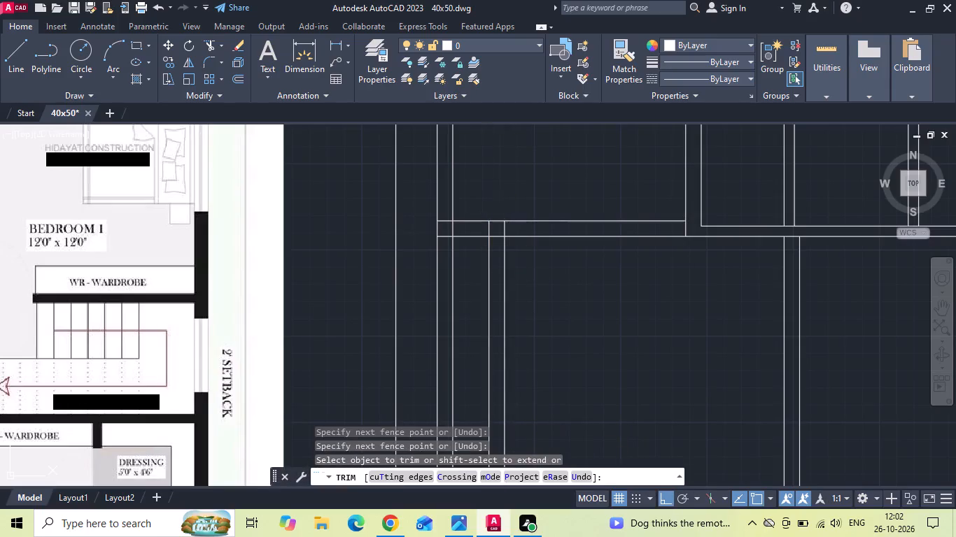
click(498, 228)
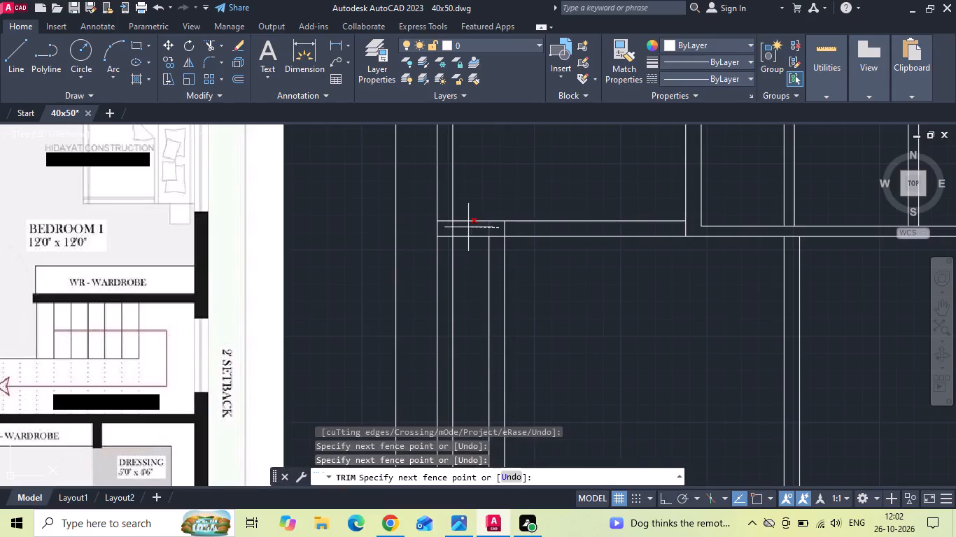
click(445, 228)
drag(449, 282, 416, 294)
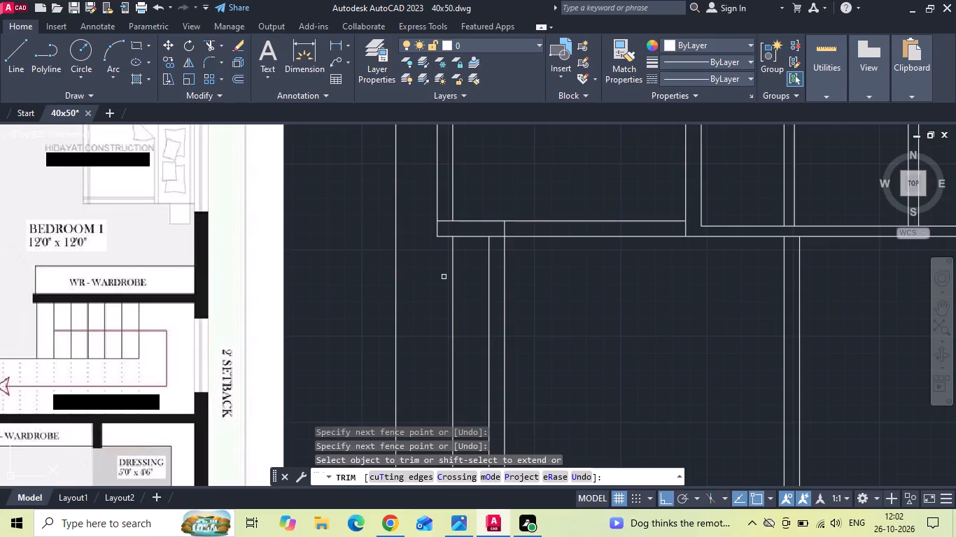
click(451, 278)
click(497, 235)
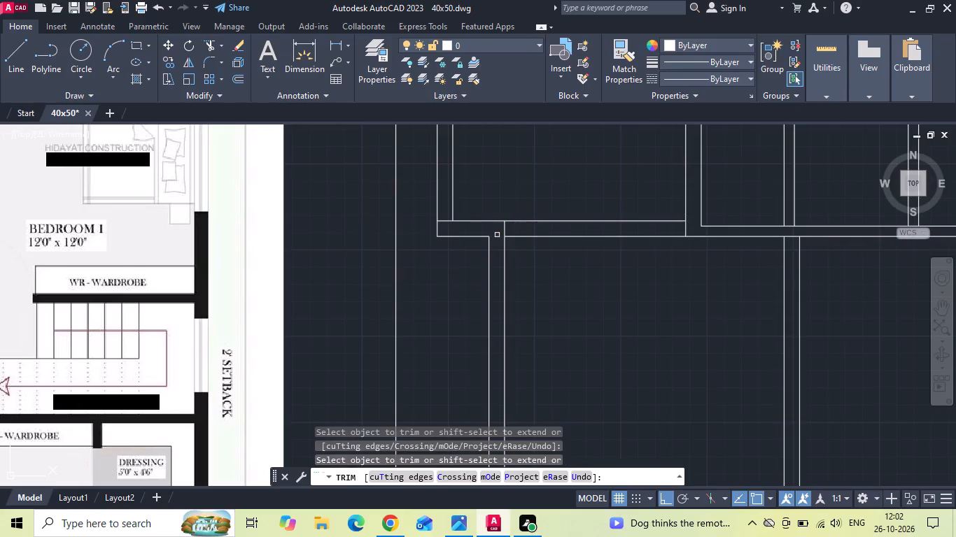
key(Escape)
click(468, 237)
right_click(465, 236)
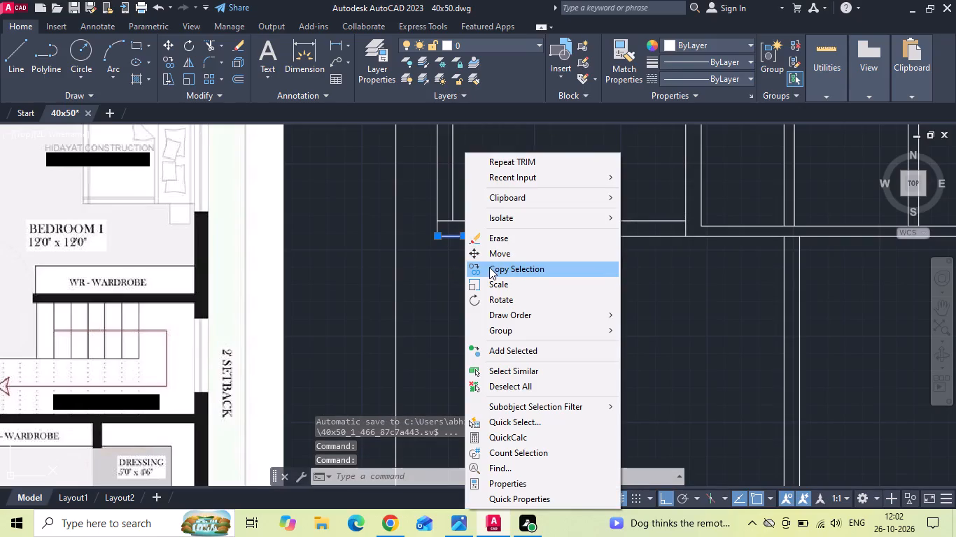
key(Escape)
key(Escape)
Trim away both faces of the kitchen's south wall between the deck wall and the pooja's west wall.
key(t)
key(r)
key(space)
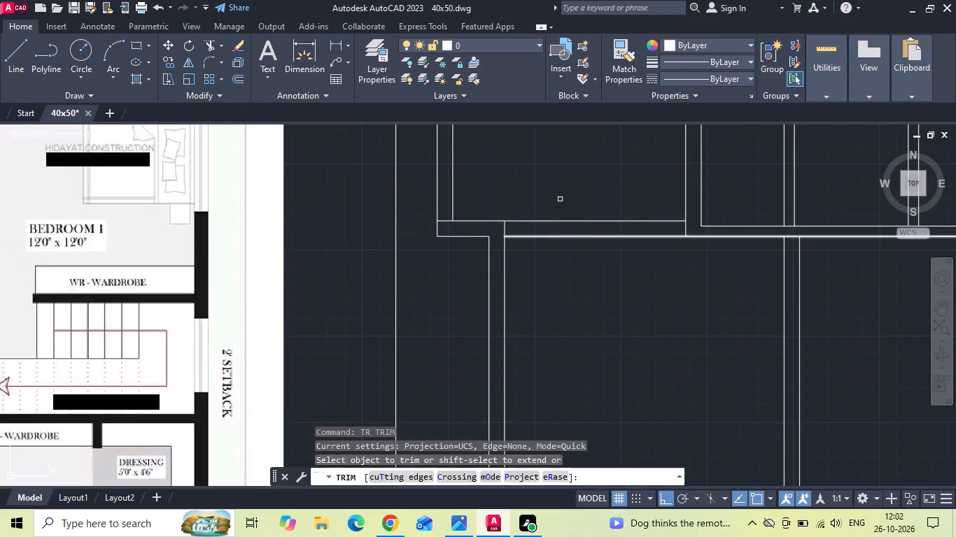
drag(560, 201, 533, 279)
key(Escape)
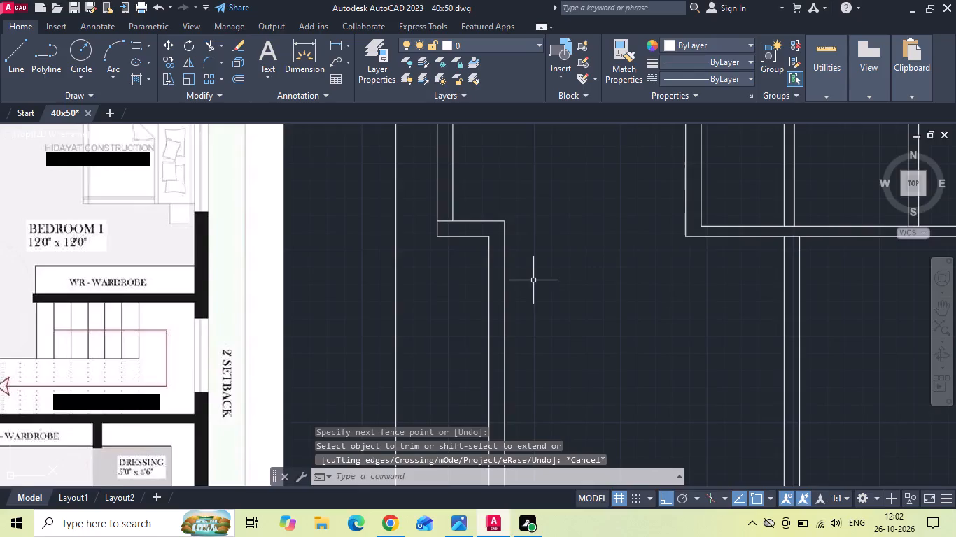
Offset the south face of the wall below pooja, dressing and bedroom 1 by 8' south.
scroll(534, 280, down, 1)
middle_drag(534, 280, 578, 255)
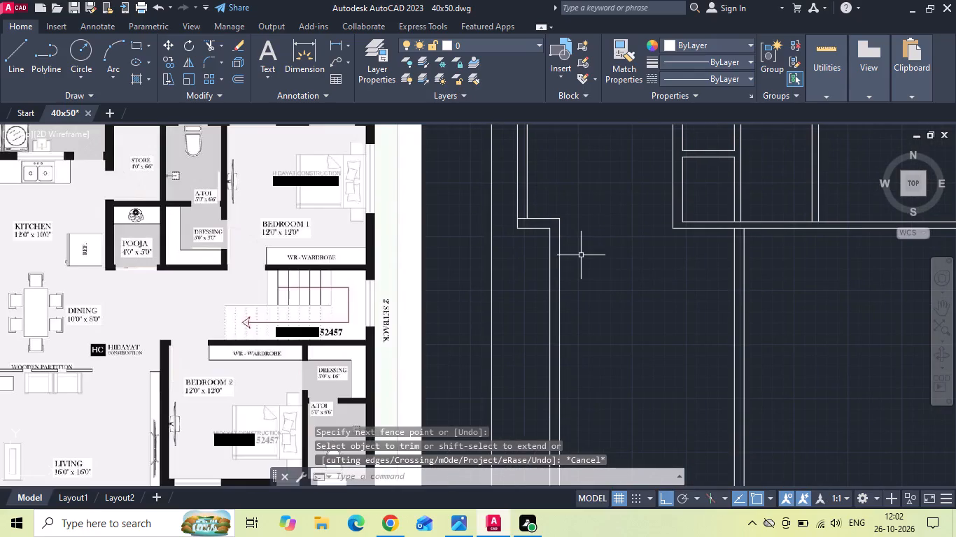
key(Escape)
text(O)
key(space)
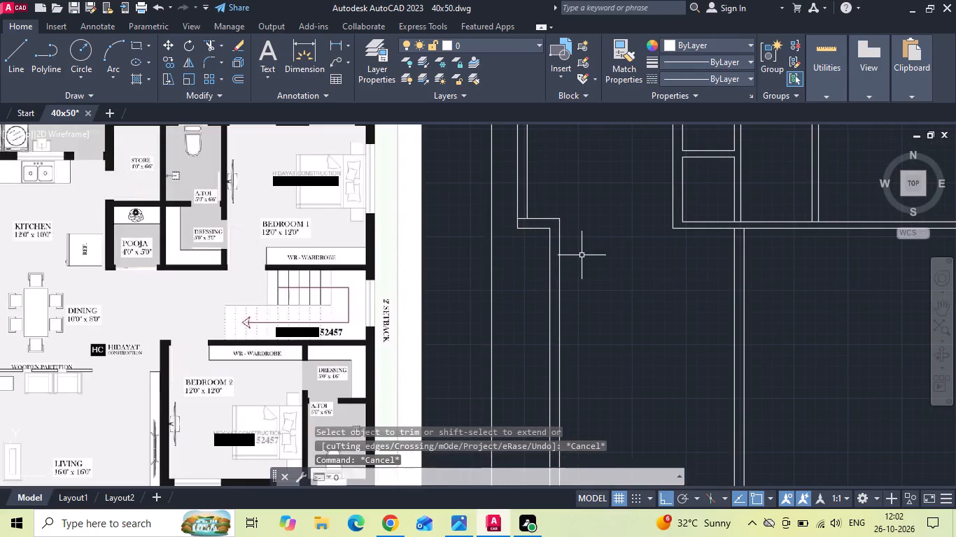
text(8')
key(Return)
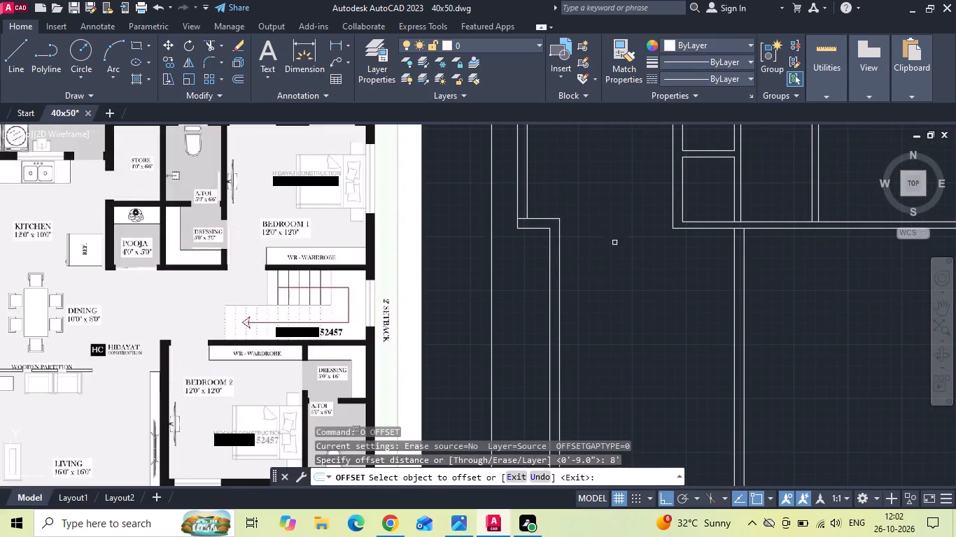
drag(677, 225, 649, 287)
click(640, 308)
middle_drag(612, 289, 430, 245)
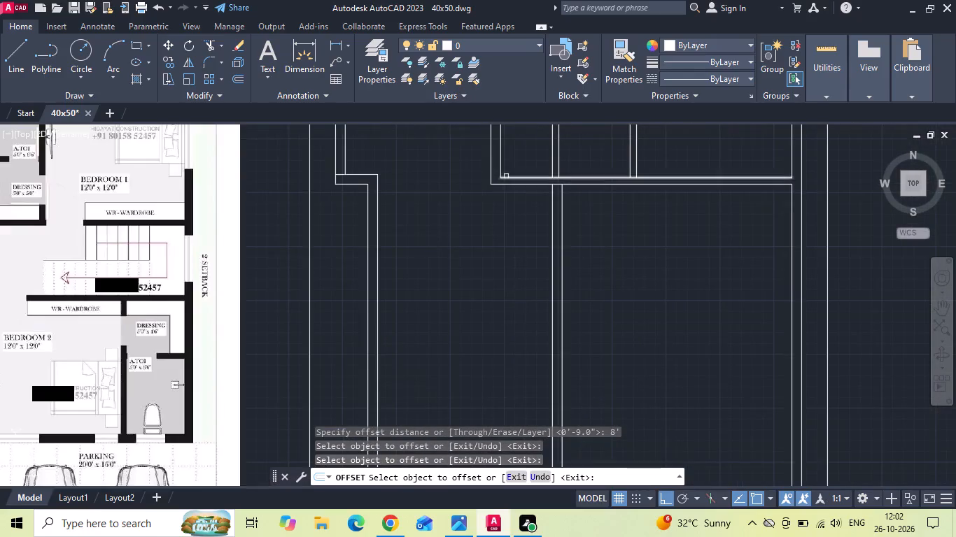
drag(502, 184, 502, 192)
click(495, 254)
scroll(512, 331, down, 1)
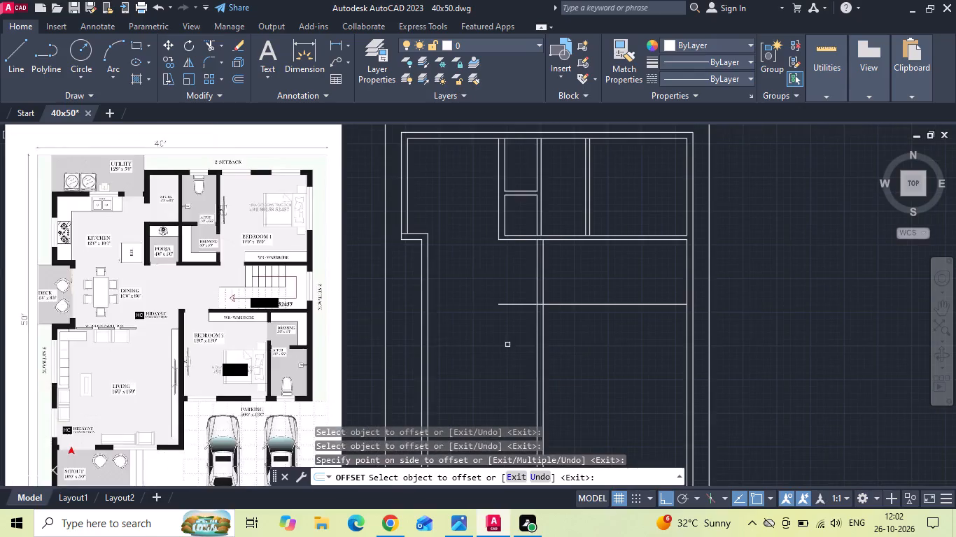
middle_drag(505, 346, 522, 344)
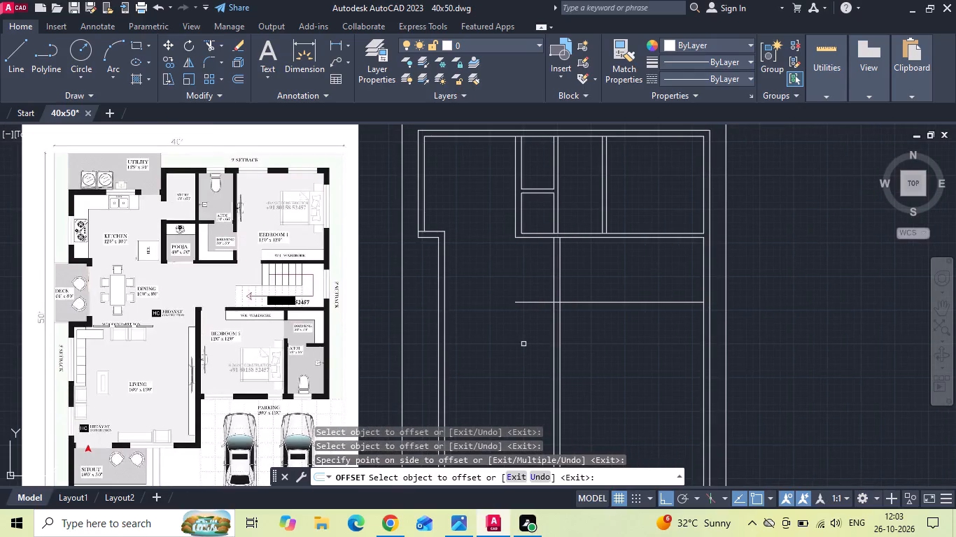
Extend the 8' offset line west to the plot boundary.
key(Escape)
text(EX)
key(space)
click(524, 301)
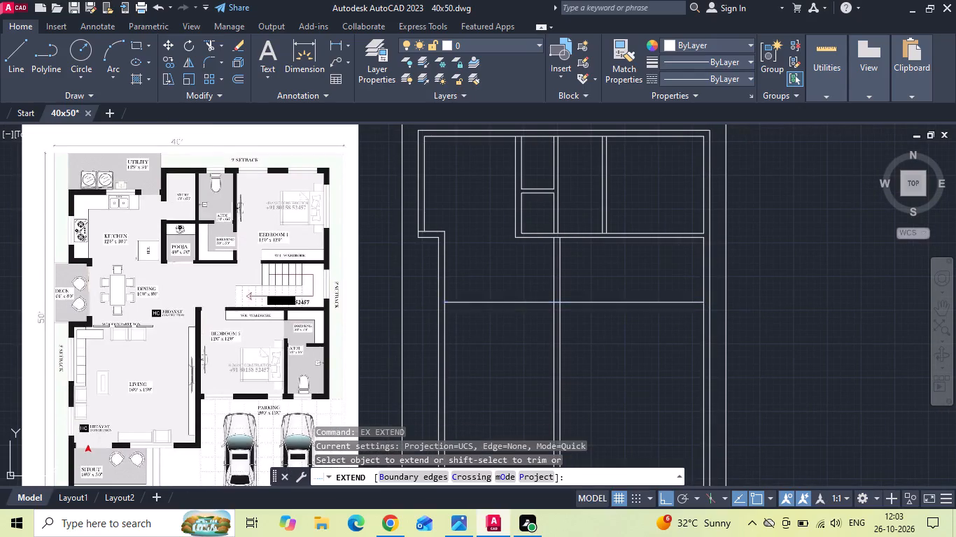
click(468, 301)
click(451, 303)
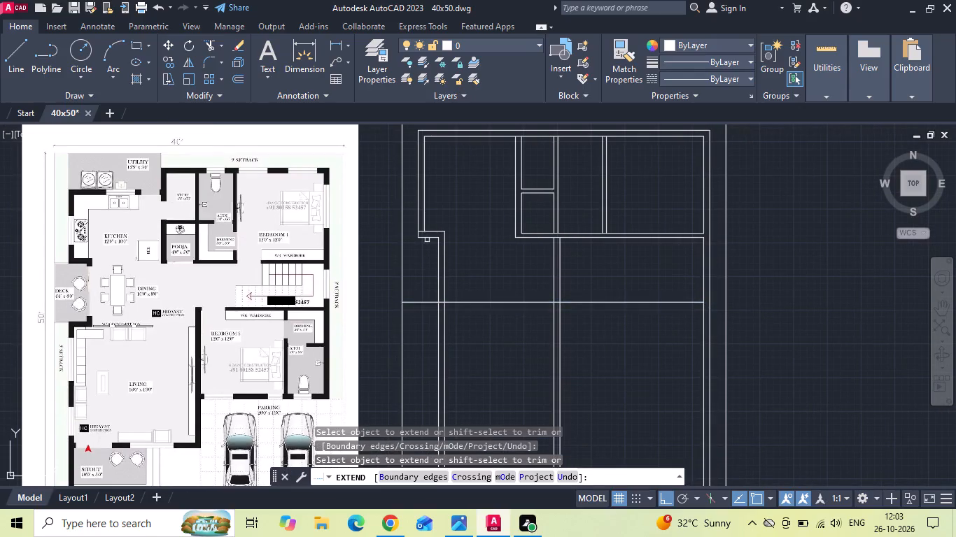
Extend both faces of the west exterior wall south past the deck to the south exterior wall.
scroll(416, 217, down, 1)
click(416, 217)
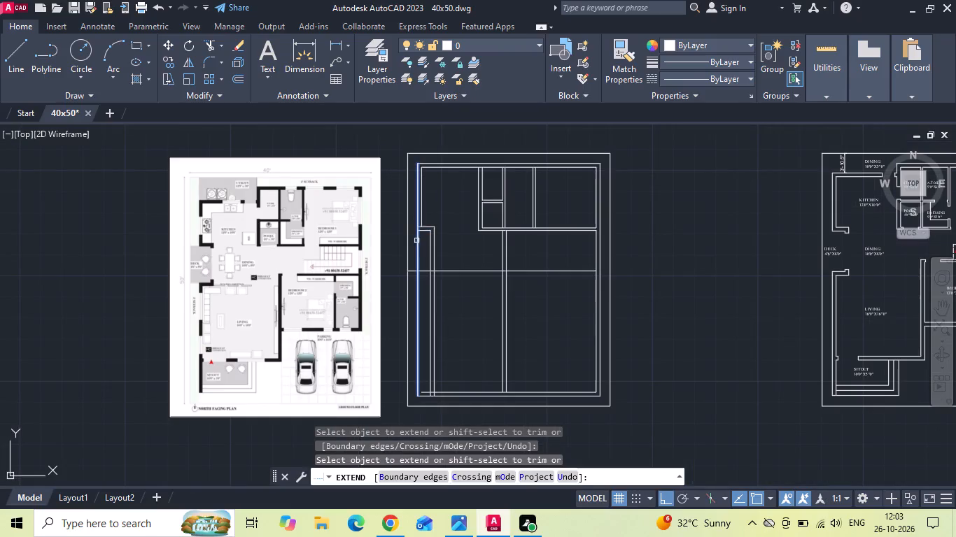
click(419, 253)
click(420, 218)
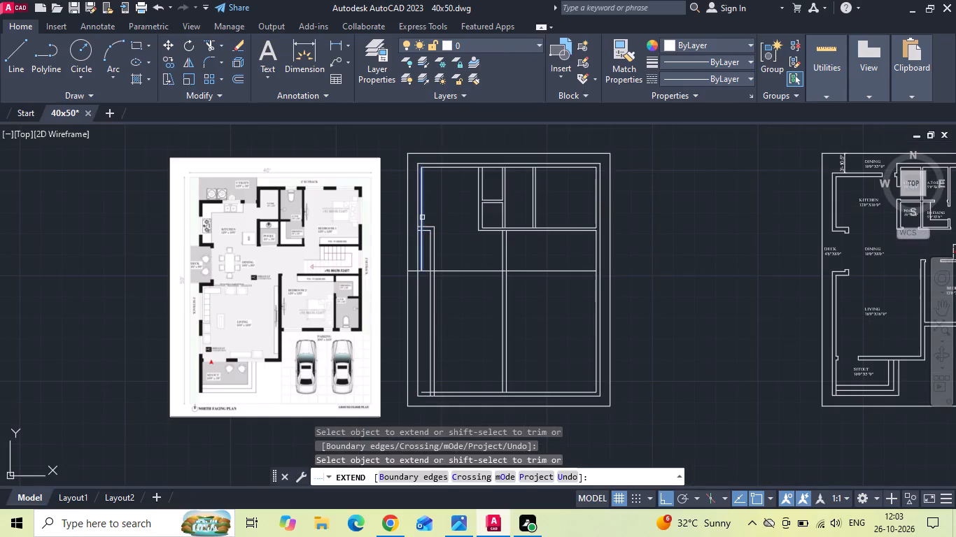
click(422, 217)
click(421, 252)
key(Escape)
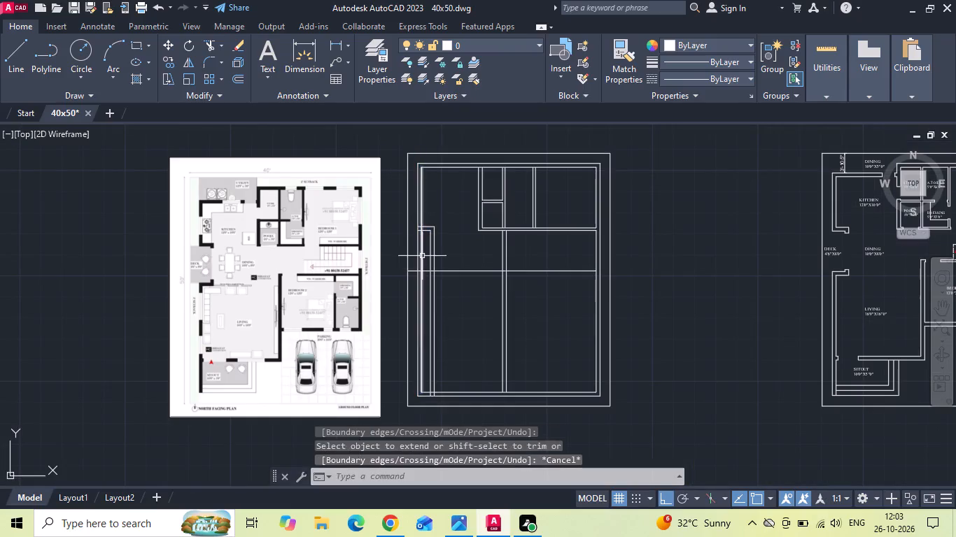
Offset the extended horizontal line 9" south to form the wall's second face.
scroll(422, 255, up, 2)
scroll(424, 330, down, 1)
text(O 9)
key(space)
scroll(425, 307, up, 1)
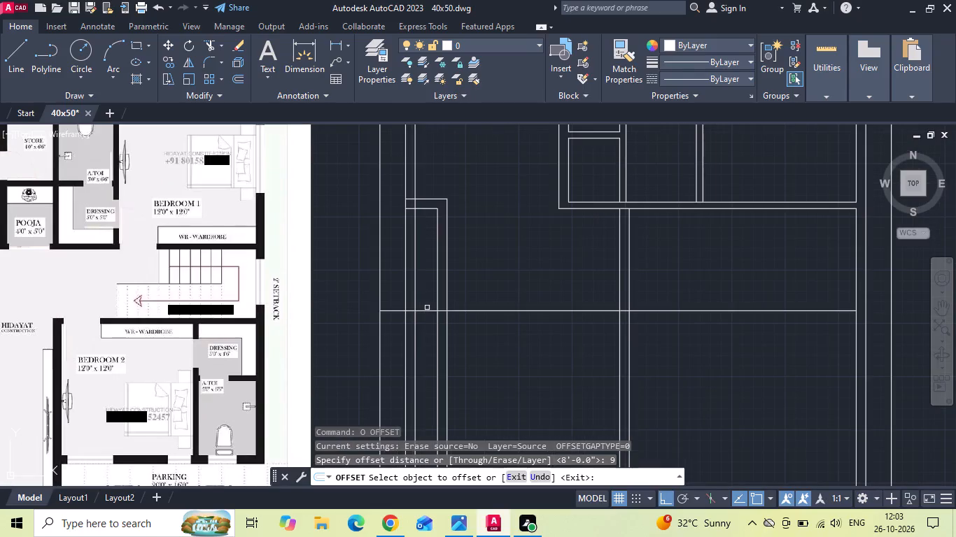
drag(427, 310, 427, 351)
click(427, 355)
key(Escape)
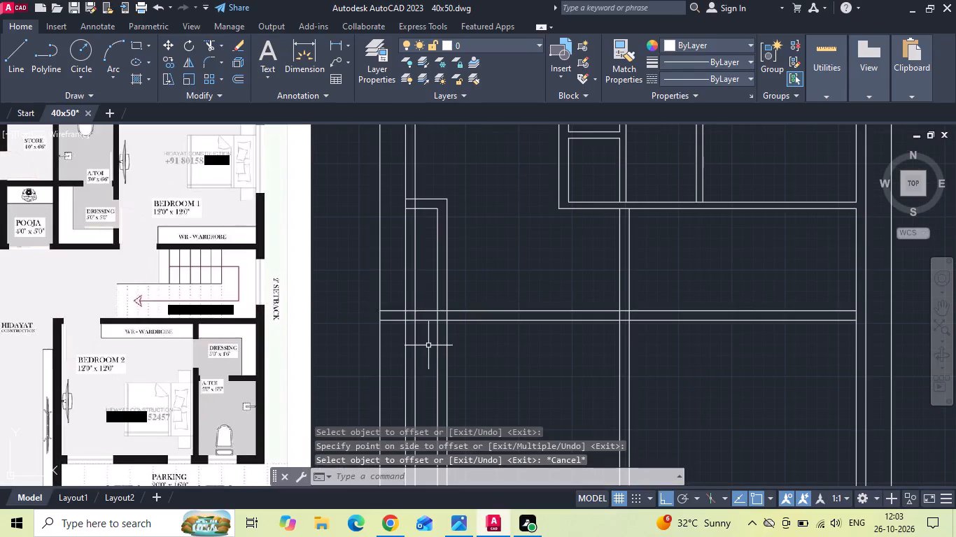
Trim the west exterior wall faces across the deck recess and the line overhangs west and south of the deck's south wall.
key(t)
key(r)
key(space)
click(417, 278)
click(409, 266)
click(397, 283)
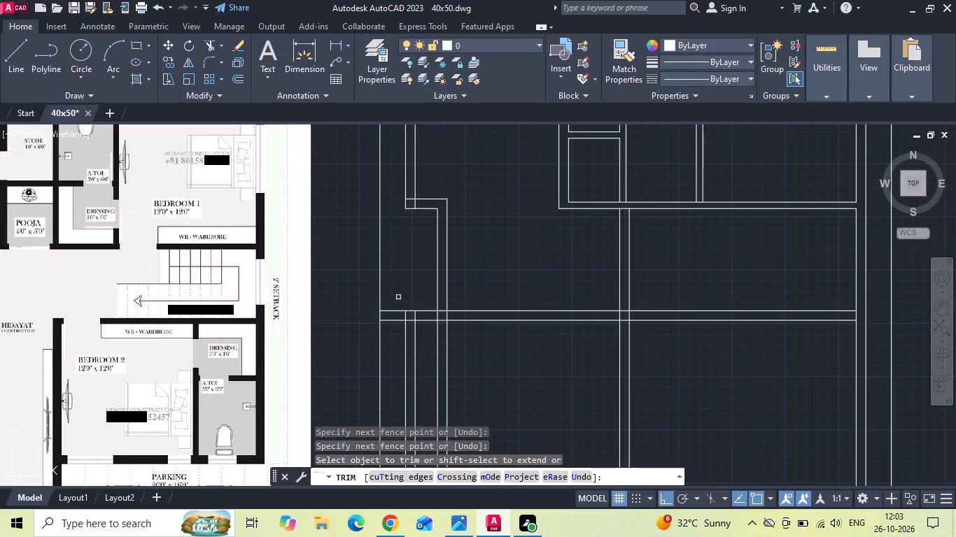
drag(399, 299, 395, 322)
drag(428, 344, 444, 361)
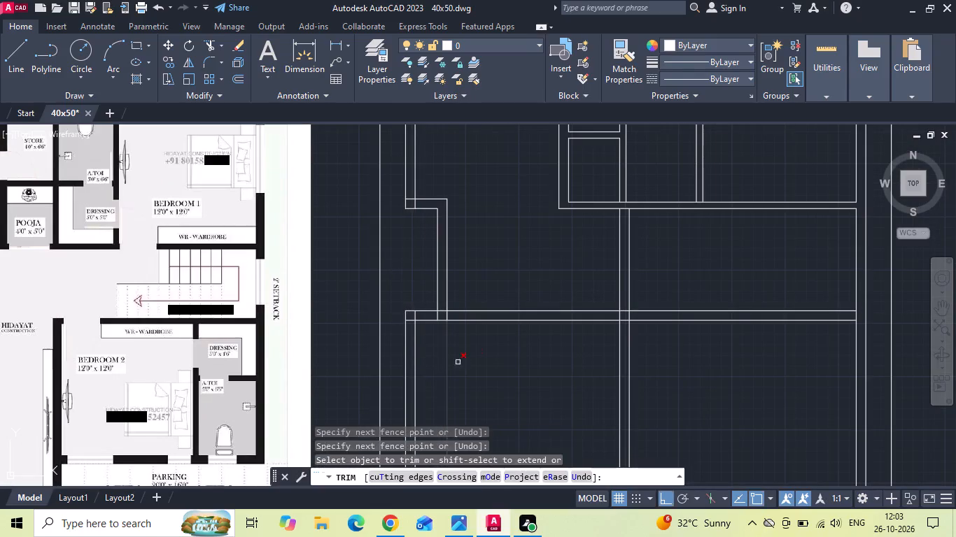
drag(456, 360, 440, 373)
Trim away both faces of the new 9" horizontal wall between the deck wall and the central north-south wall.
scroll(440, 308, up, 2)
scroll(462, 315, down, 1)
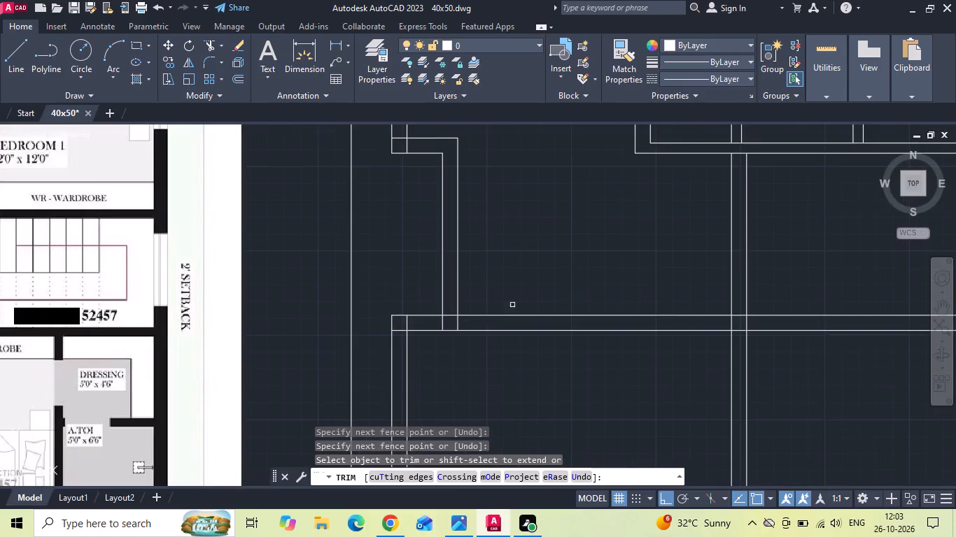
scroll(520, 310, down, 2)
drag(547, 294, 535, 364)
Trim the leftover crossing segments at the deck recess's south and north wall corners so the faces join cleanly.
scroll(524, 312, up, 1)
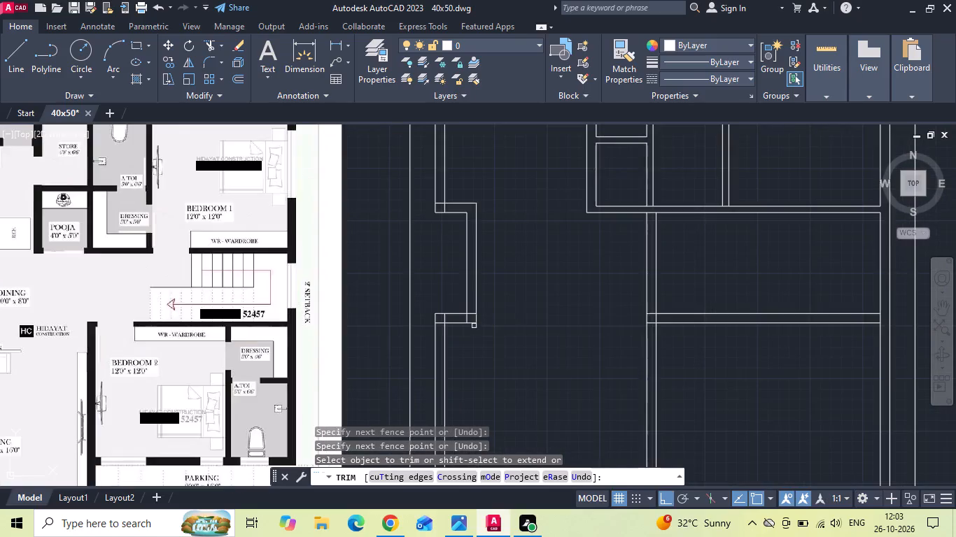
scroll(472, 326, up, 2)
click(393, 324)
click(393, 307)
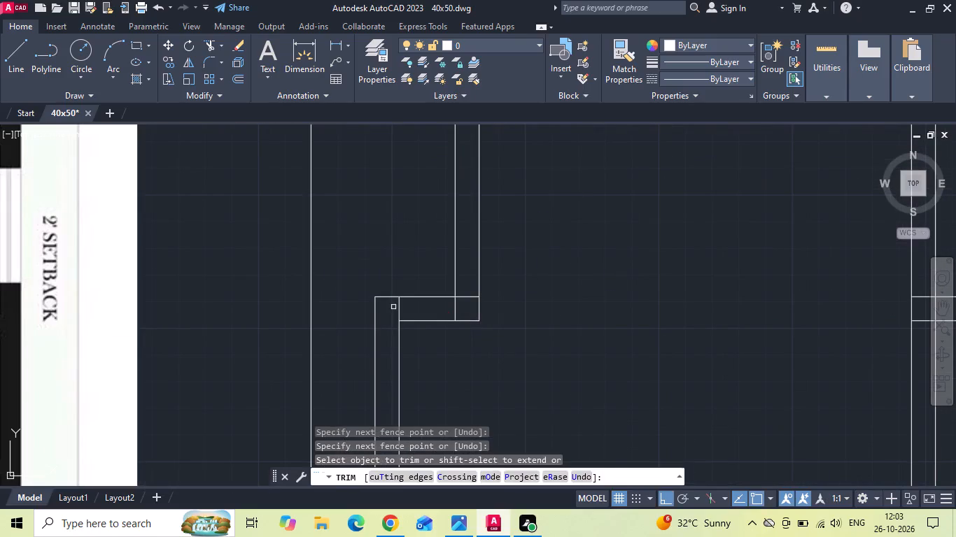
click(394, 307)
click(458, 309)
click(459, 300)
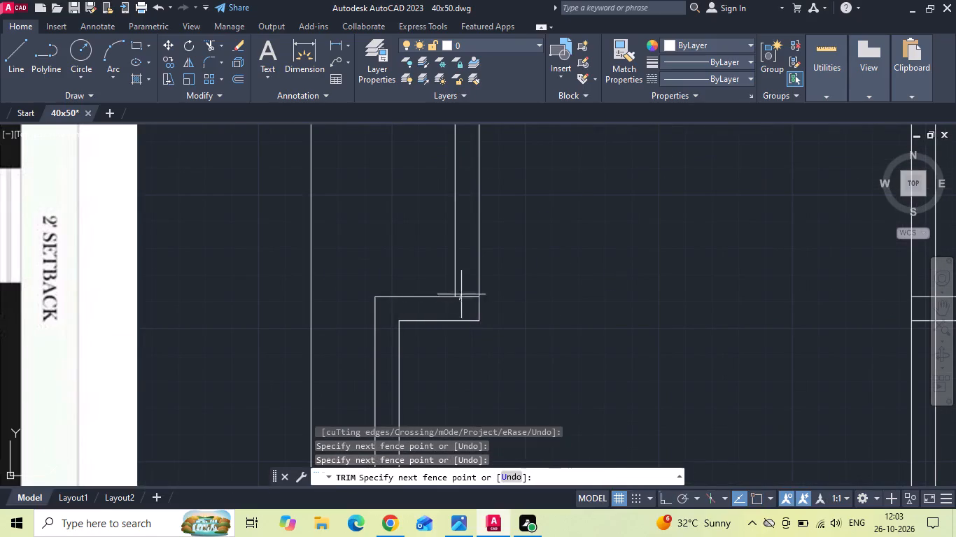
click(464, 284)
scroll(440, 429, down, 2)
scroll(405, 192, up, 1)
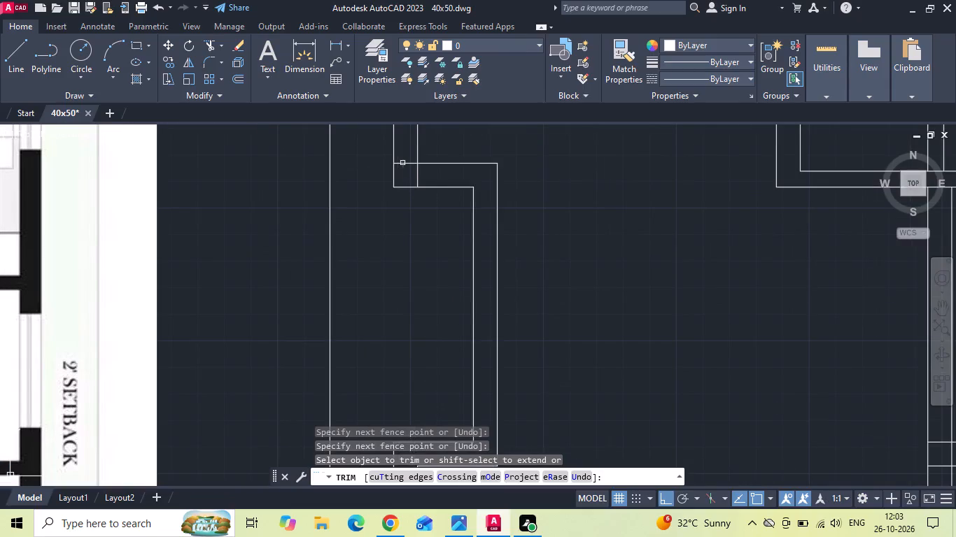
click(403, 162)
click(420, 169)
click(414, 176)
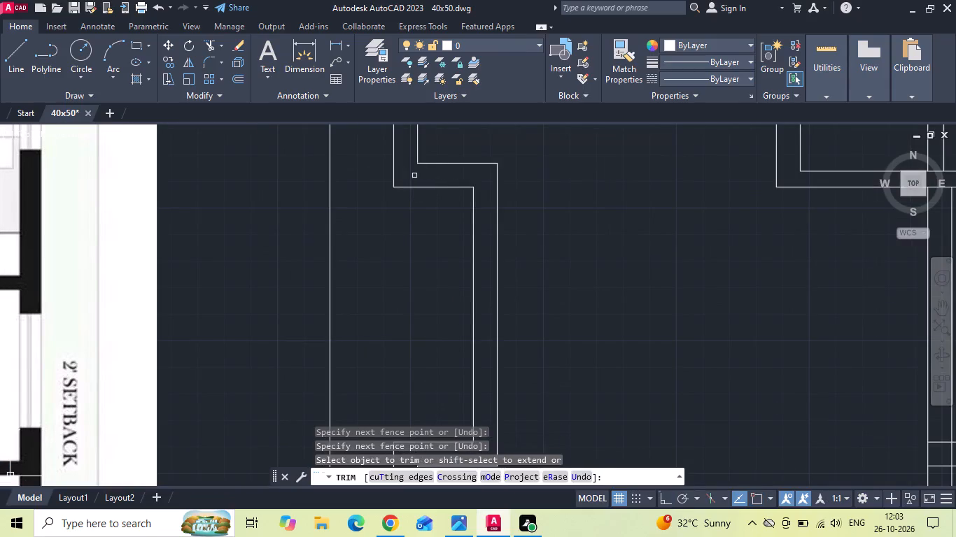
key(Escape)
Measure the deck recess's north-south length between its inner corners.
click(334, 41)
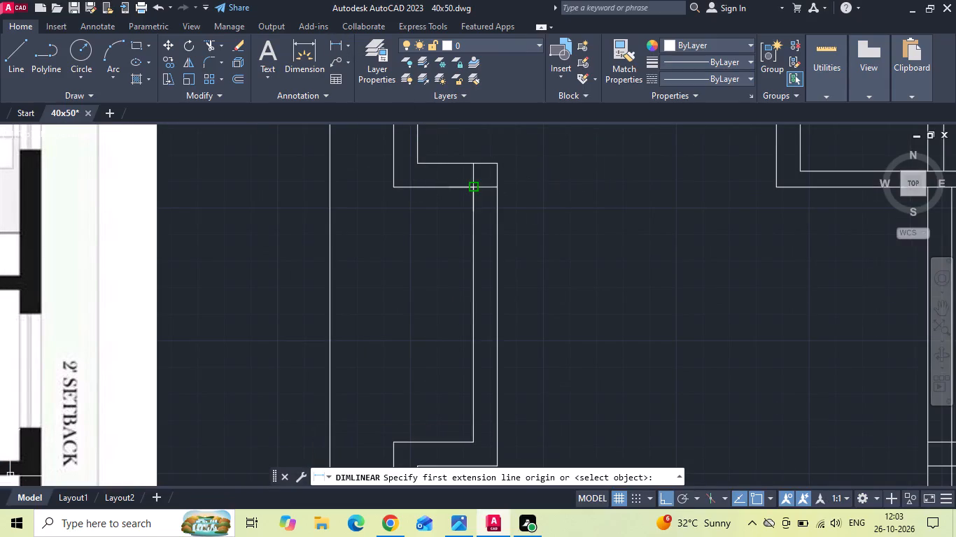
click(475, 188)
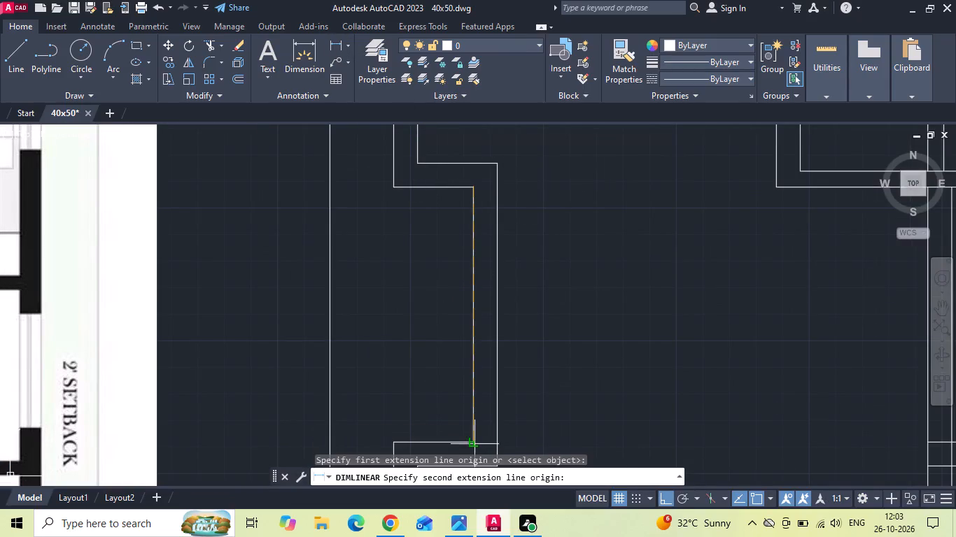
click(475, 443)
key(Escape)
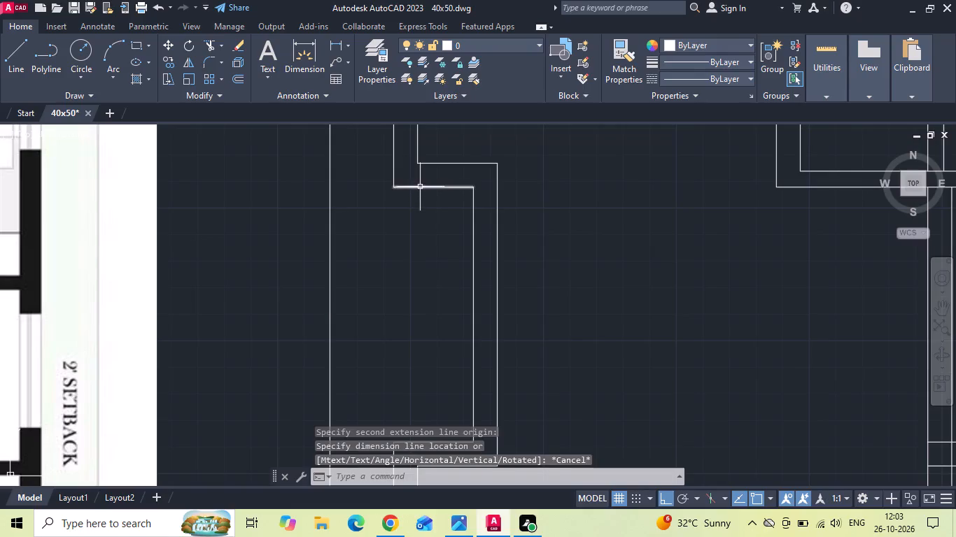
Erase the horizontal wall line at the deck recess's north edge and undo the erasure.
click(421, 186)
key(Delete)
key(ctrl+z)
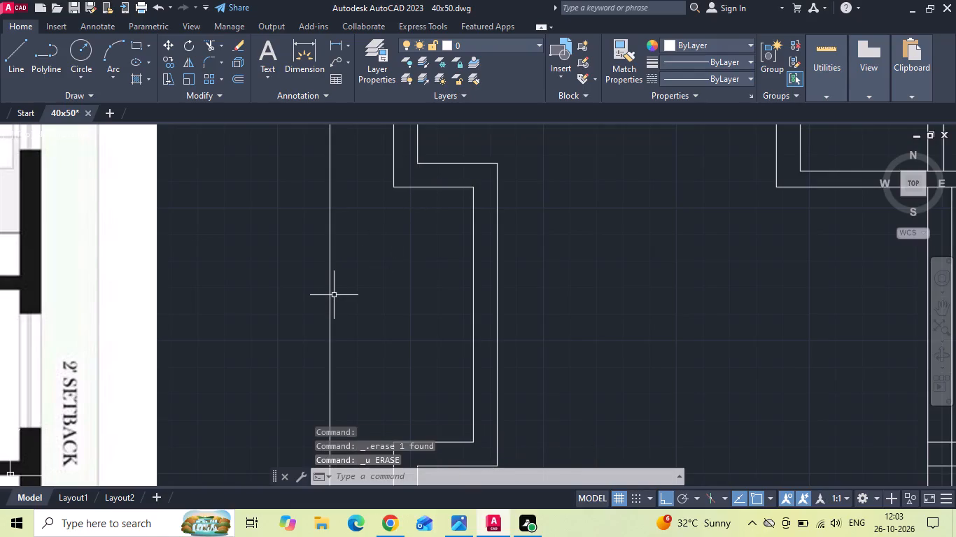
Offset the south face of the deck recess's south wall 16' south for the living room's depth.
scroll(347, 252, down, 3)
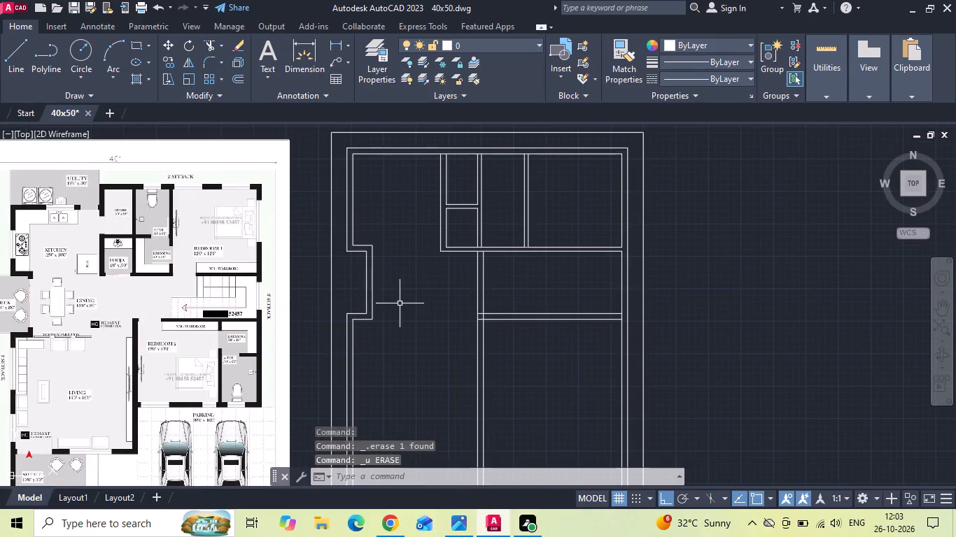
middle_drag(307, 320, 356, 311)
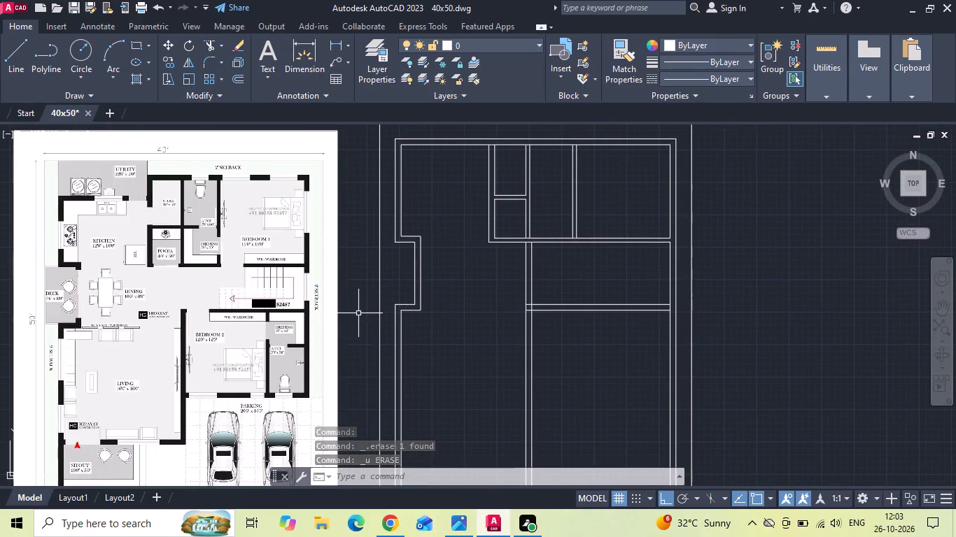
middle_drag(439, 330, 457, 268)
text(O 1)
text(6')
key(Return)
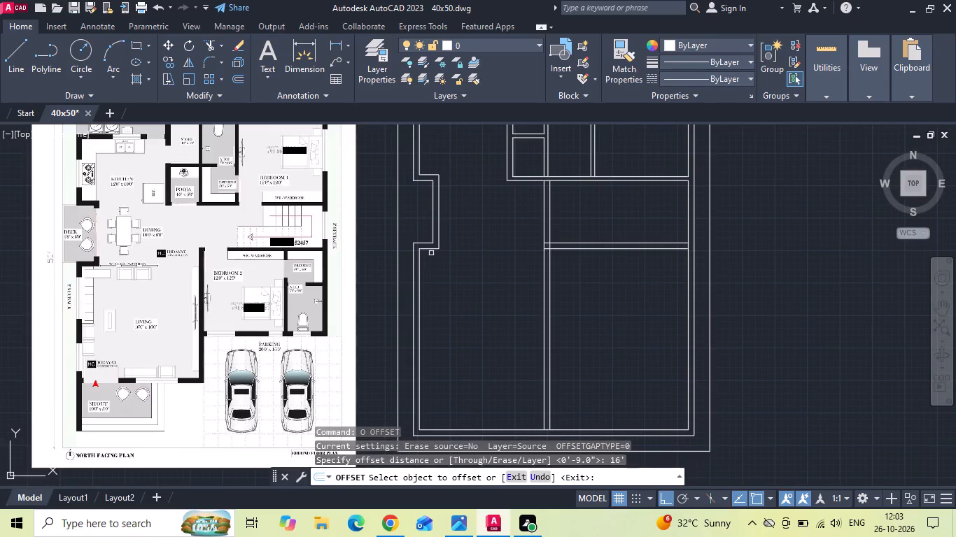
drag(430, 248, 433, 259)
click(437, 322)
key(Escape)
Offset the short living room south line 9" south to form the wall's second face.
text(O 9)
key(space)
click(431, 374)
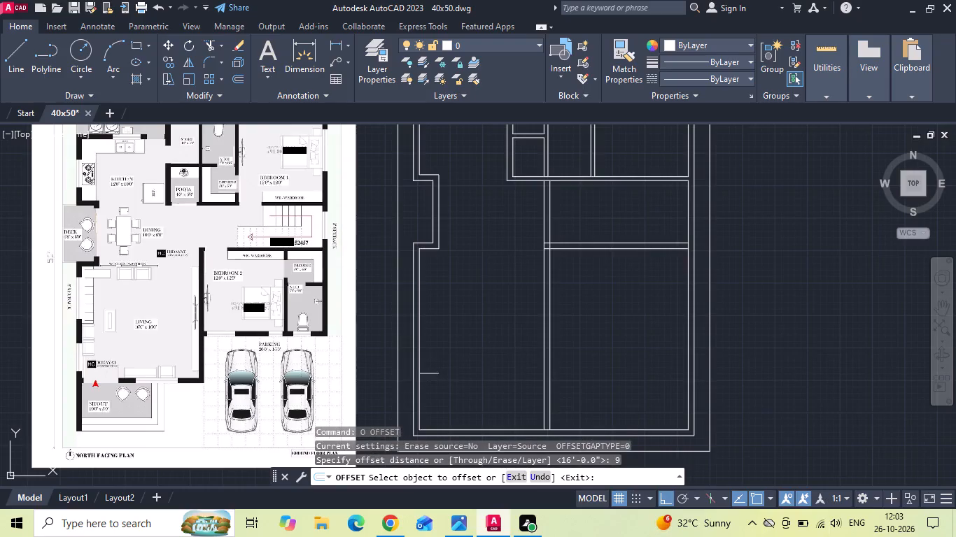
click(426, 389)
middle_drag(444, 368, 464, 305)
key(Escape)
Offset the living room south wall's lower face 5' south to mark the sitout's depth.
key(o)
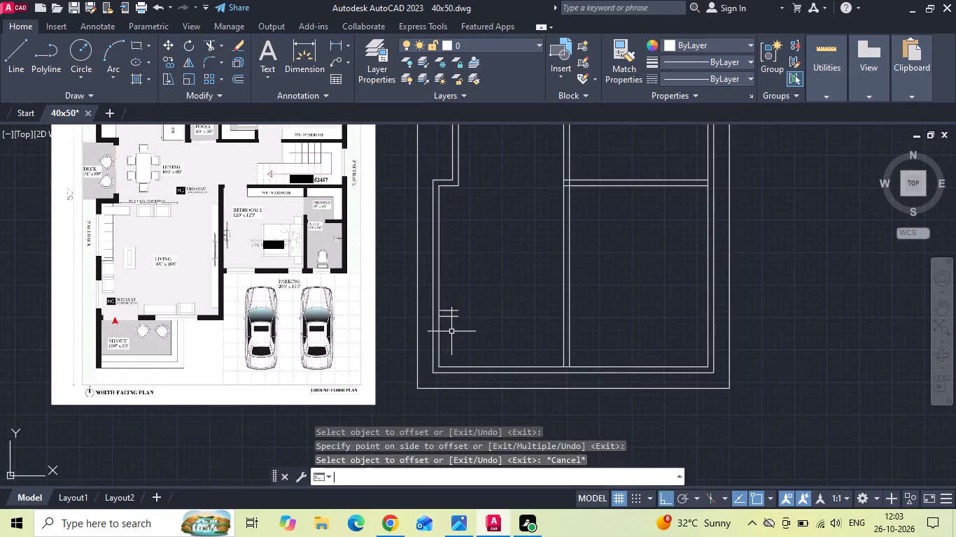
key(space)
scroll(299, 350, up, 1)
text(5')
key(Return)
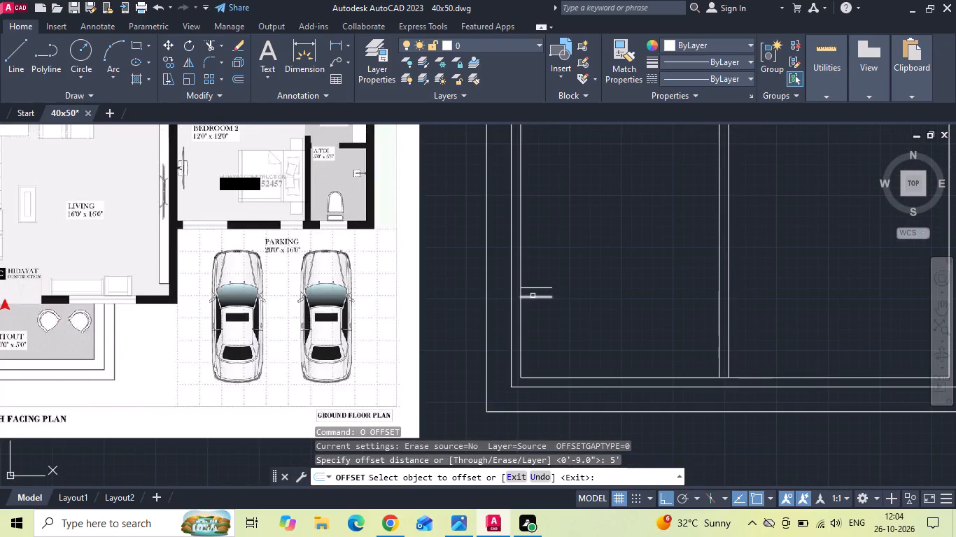
drag(533, 296, 533, 305)
click(533, 329)
middle_drag(554, 337, 557, 291)
key(Escape)
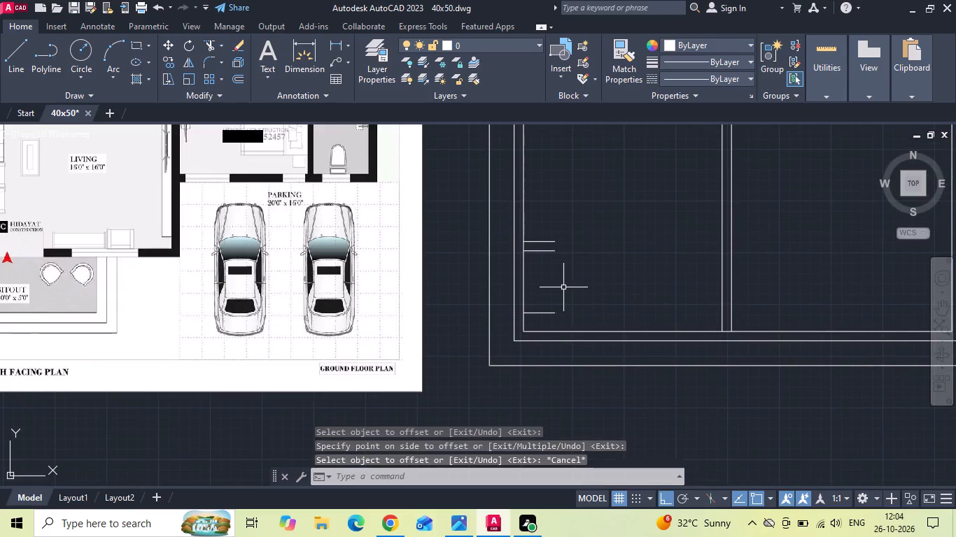
Extend both living room south wall faces and the sitout line west to the outer exterior wall face and east to the central wall.
text(EX)
key(space)
click(528, 313)
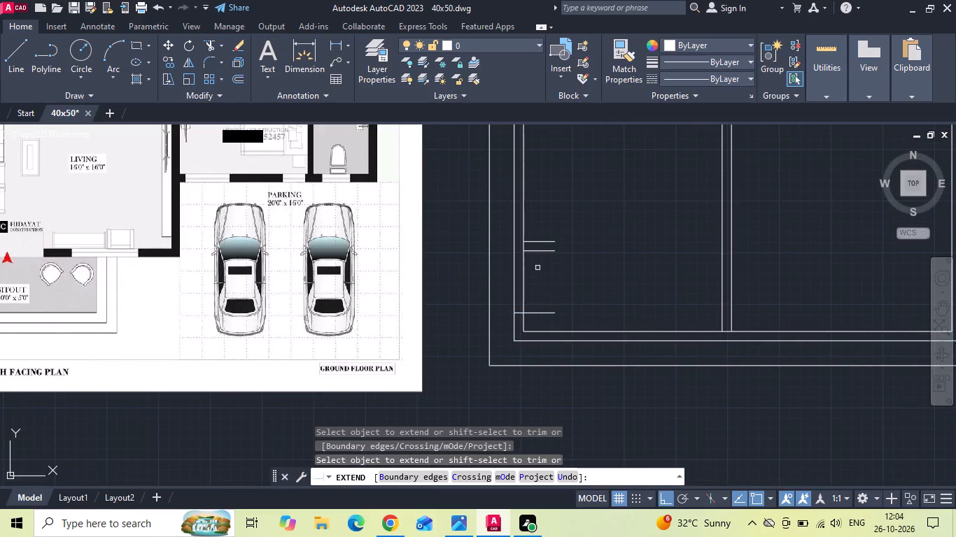
drag(537, 234, 527, 278)
middle_drag(540, 243, 405, 248)
drag(412, 222, 412, 266)
click(540, 255)
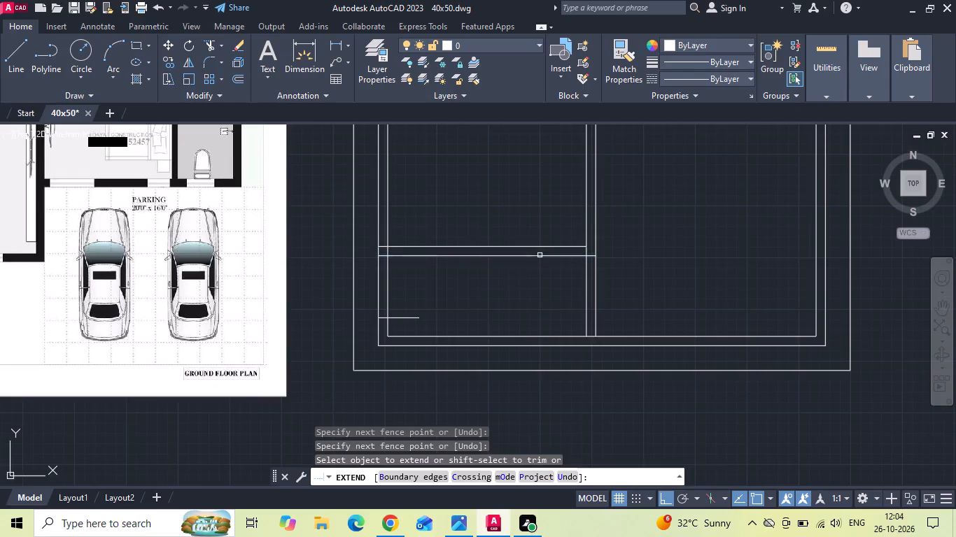
middle_drag(528, 275, 536, 274)
scroll(536, 274, down, 1)
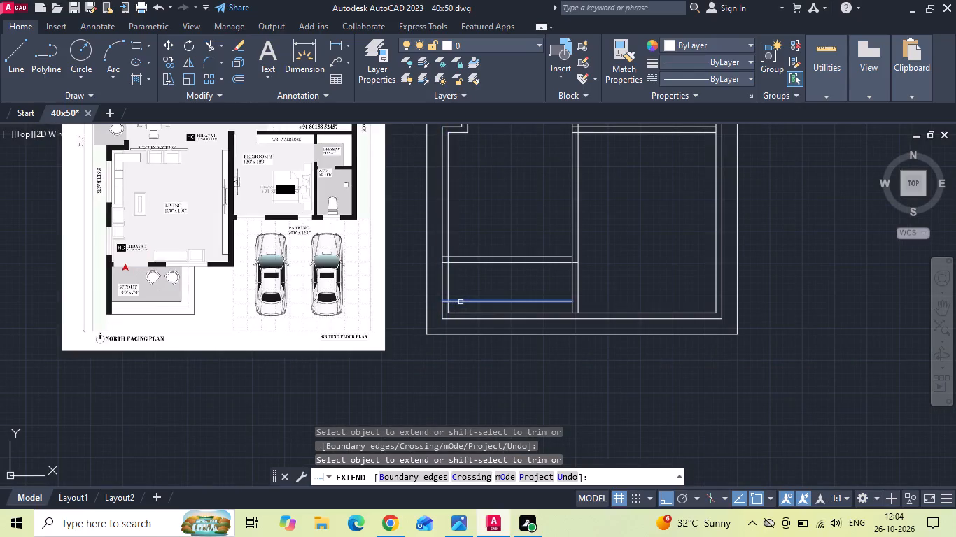
click(462, 302)
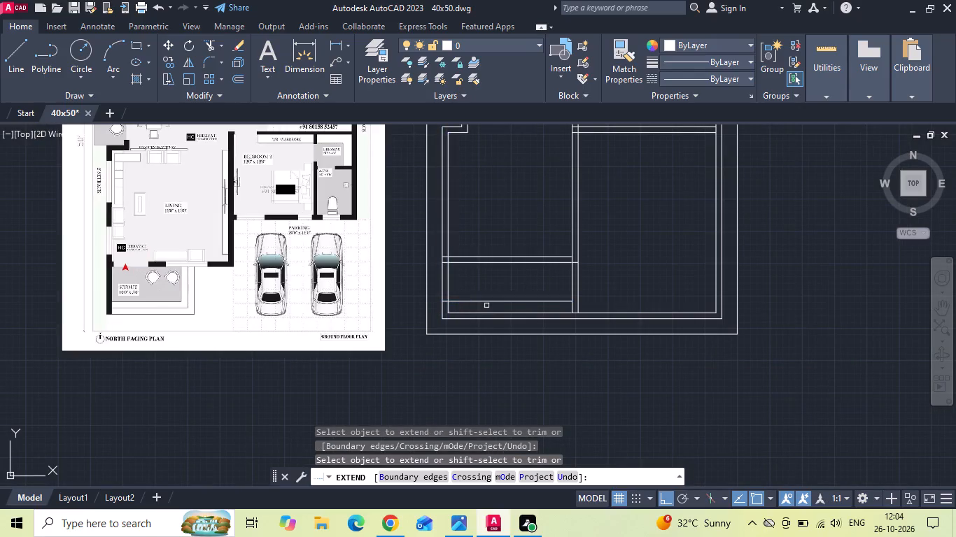
key(Escape)
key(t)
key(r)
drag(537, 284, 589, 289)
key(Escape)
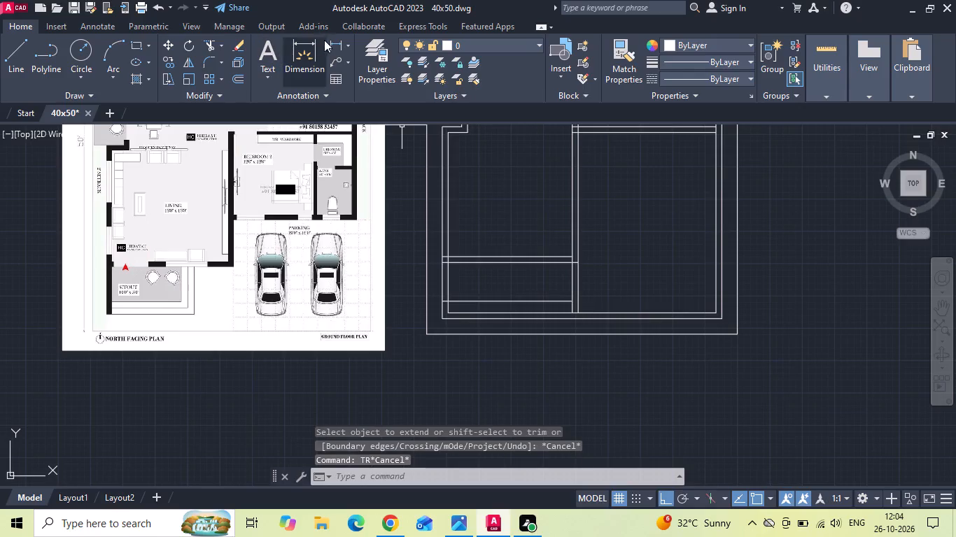
Measure the distance from the sitout's south line to the outer face of the south exterior wall.
click(341, 45)
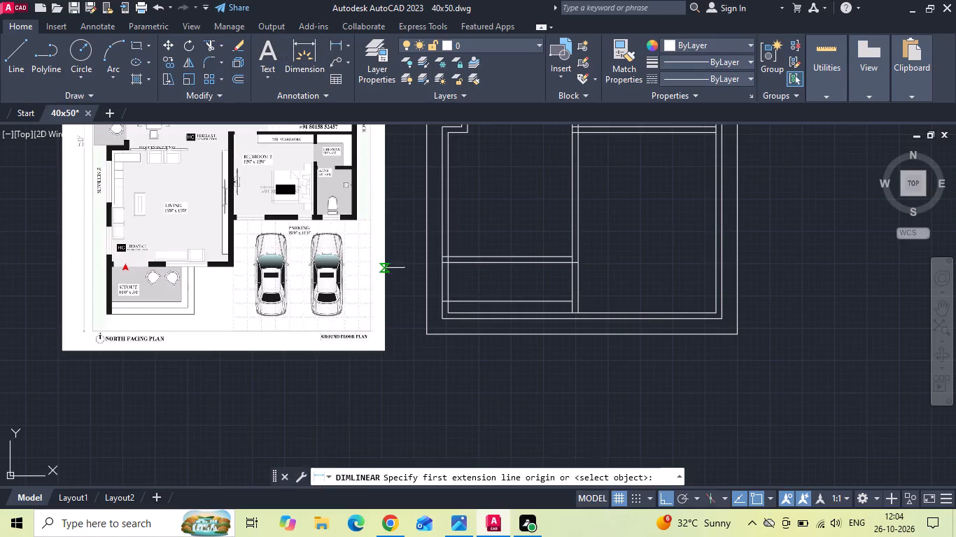
scroll(458, 317, up, 2)
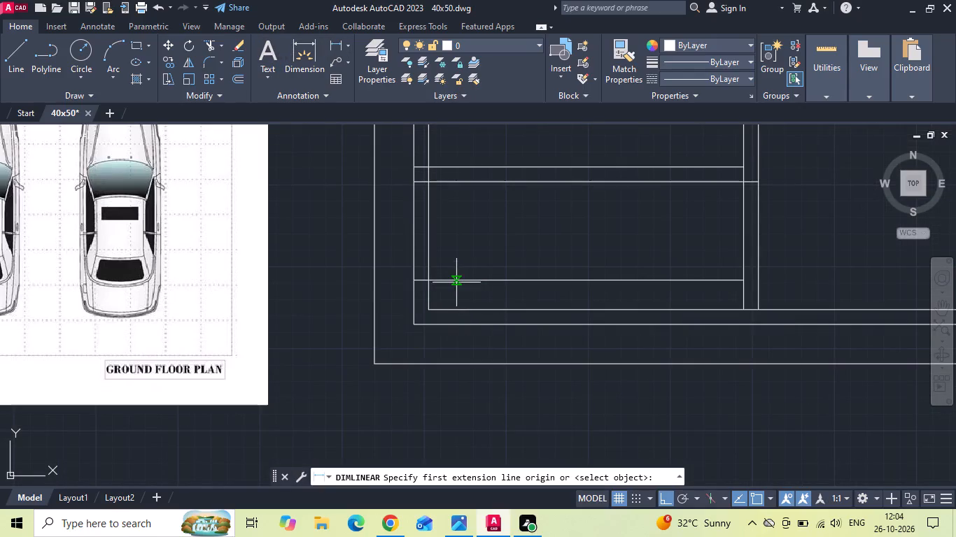
click(456, 282)
click(454, 322)
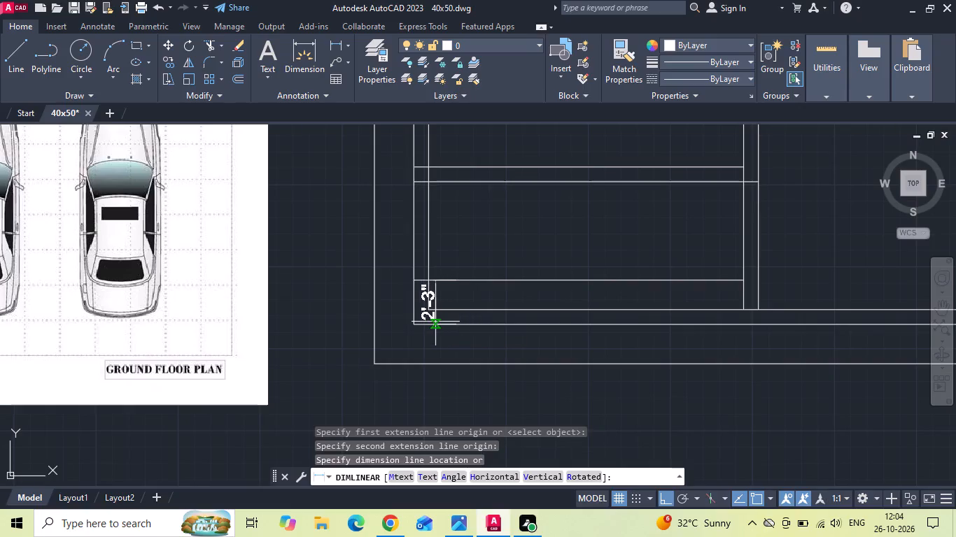
key(Escape)
Offset the sitout's south line 1' south twice in succession to lay out the step lines.
scroll(433, 320, down, 1)
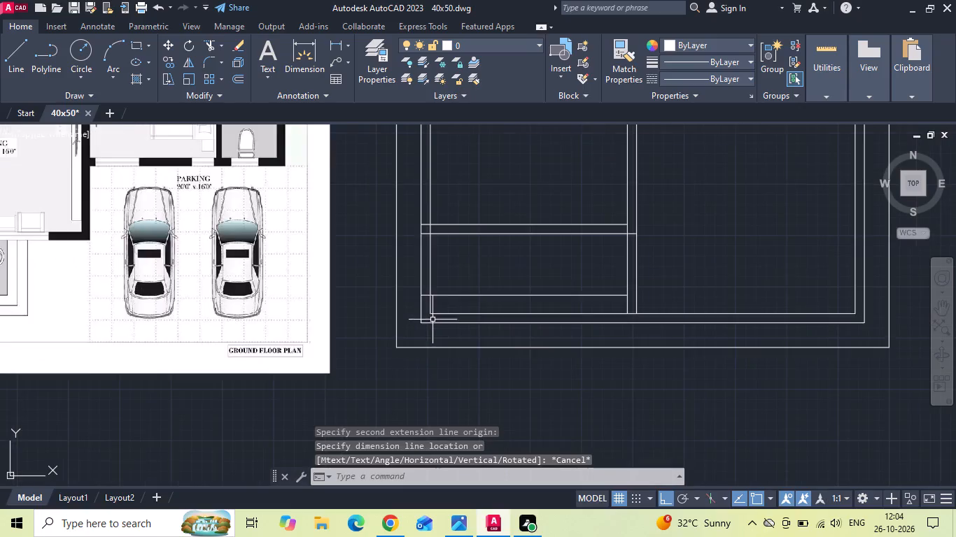
scroll(524, 332, down, 1)
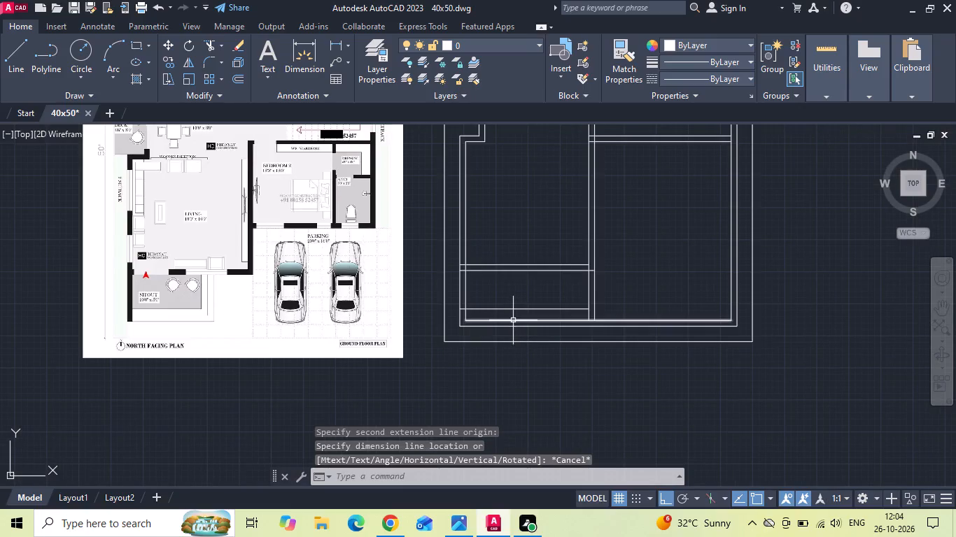
scroll(515, 320, up, 2)
middle_drag(525, 309, 413, 312)
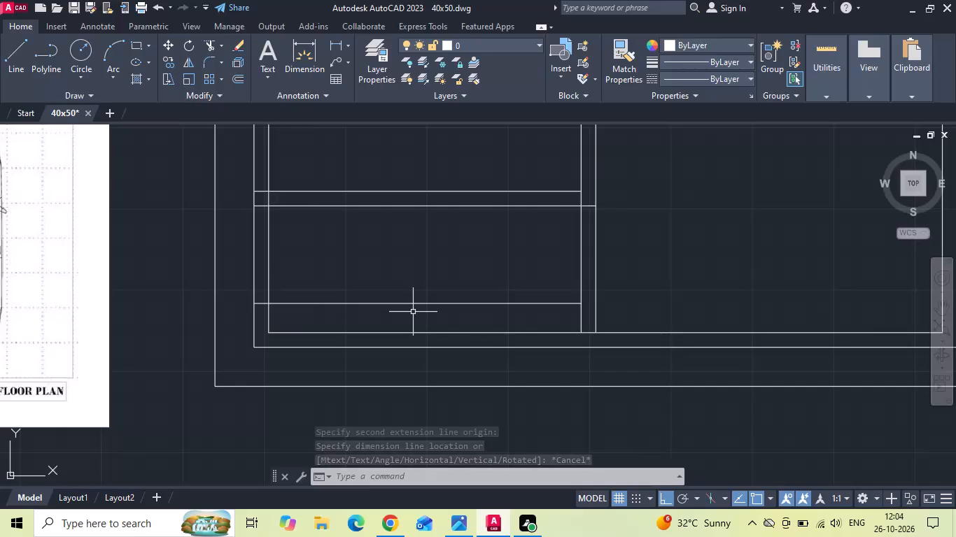
text(O 1)
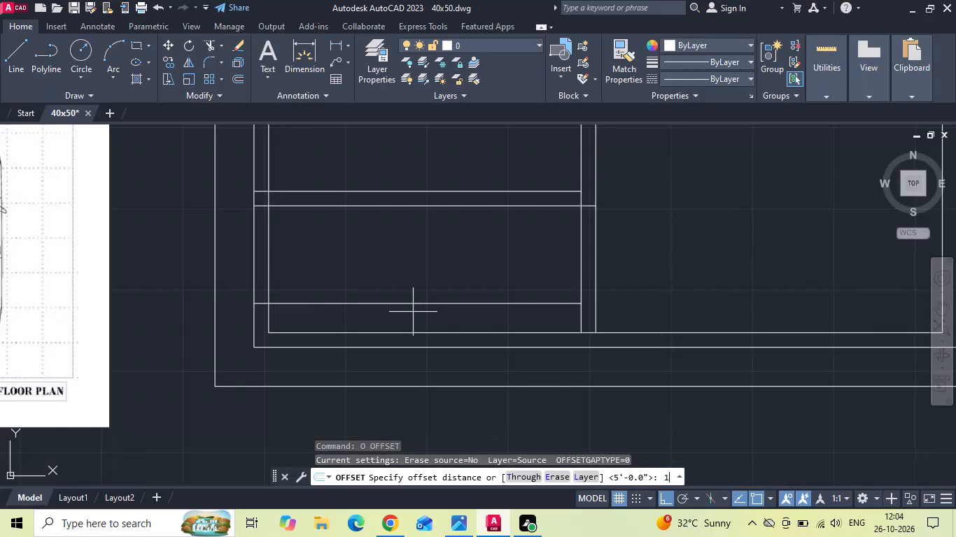
key(apostrophe)
key(Return)
drag(405, 303, 403, 310)
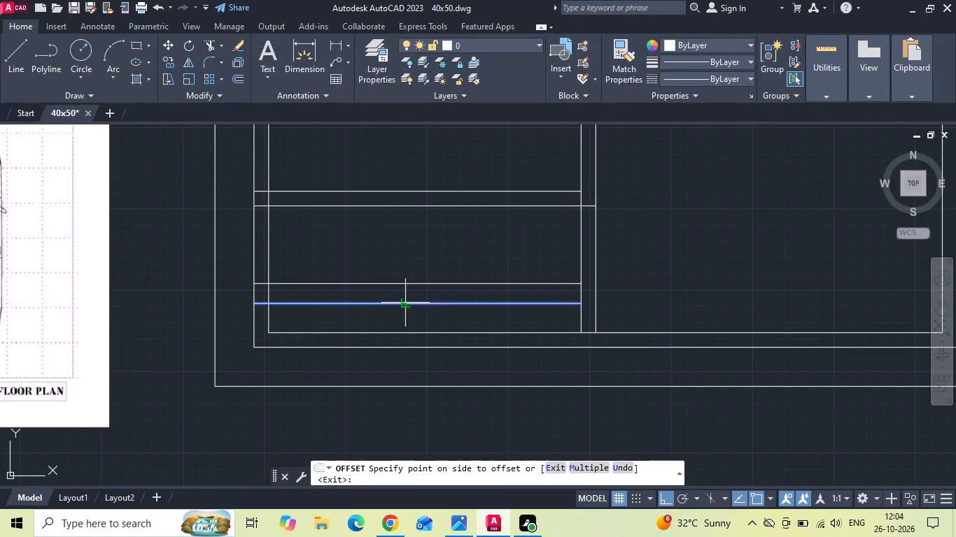
click(395, 329)
click(393, 322)
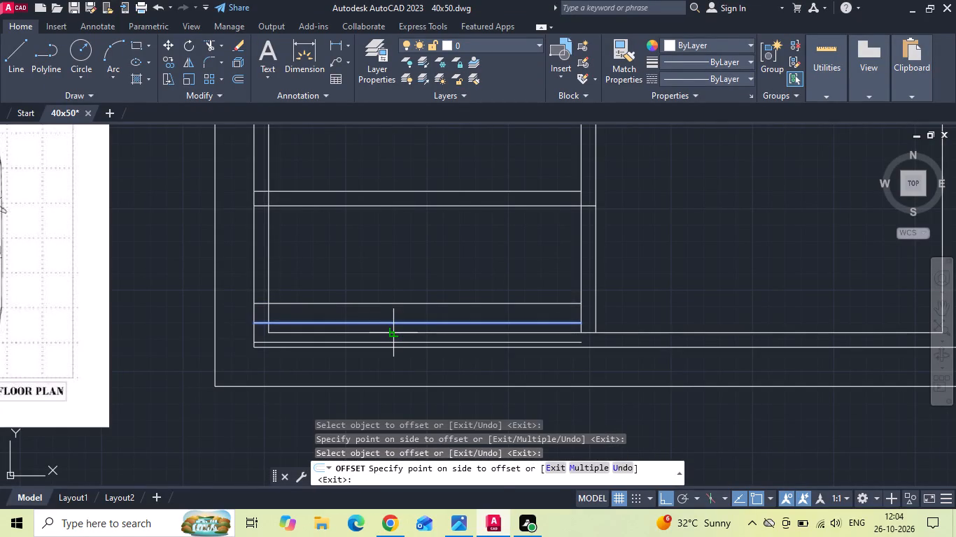
click(390, 334)
key(Escape)
Measure the distance from the southernmost sitout step line to the south plot boundary.
click(338, 46)
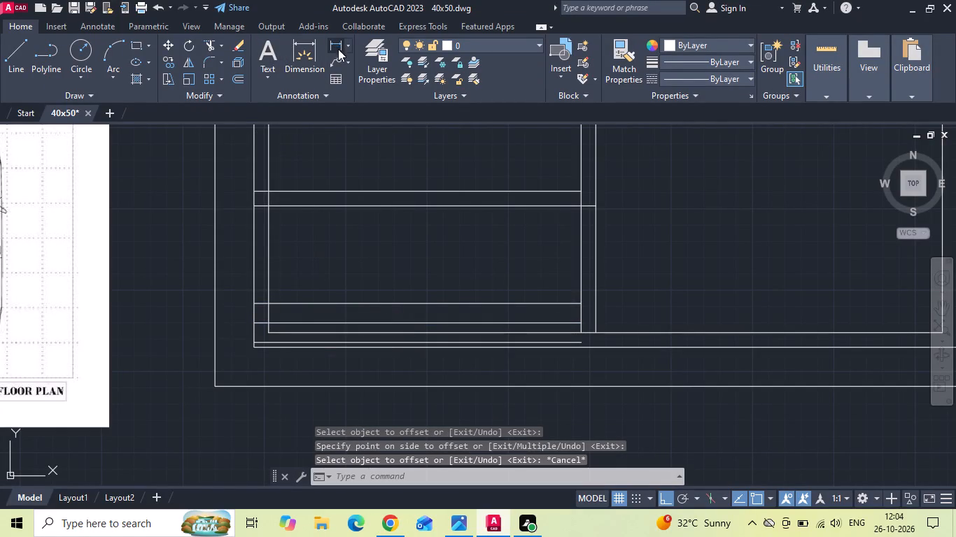
click(322, 339)
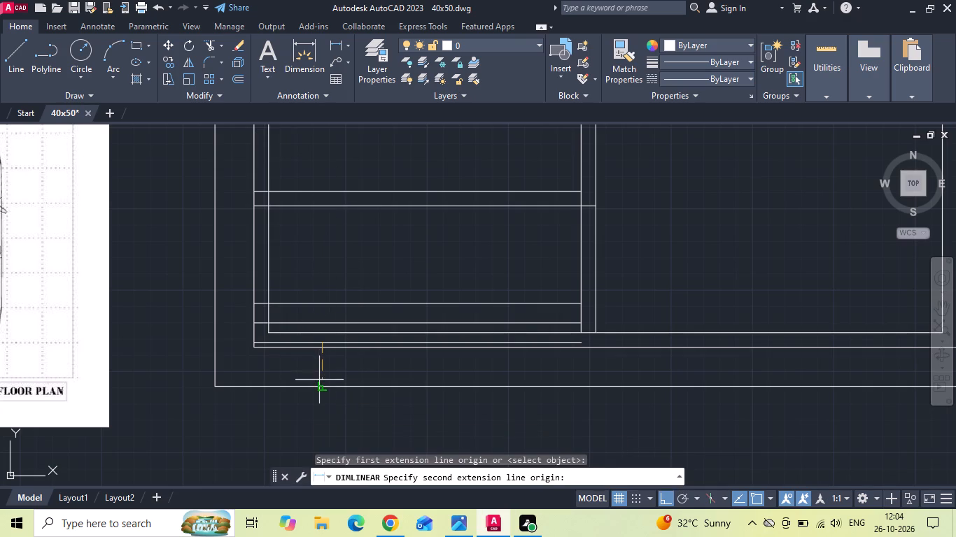
click(320, 381)
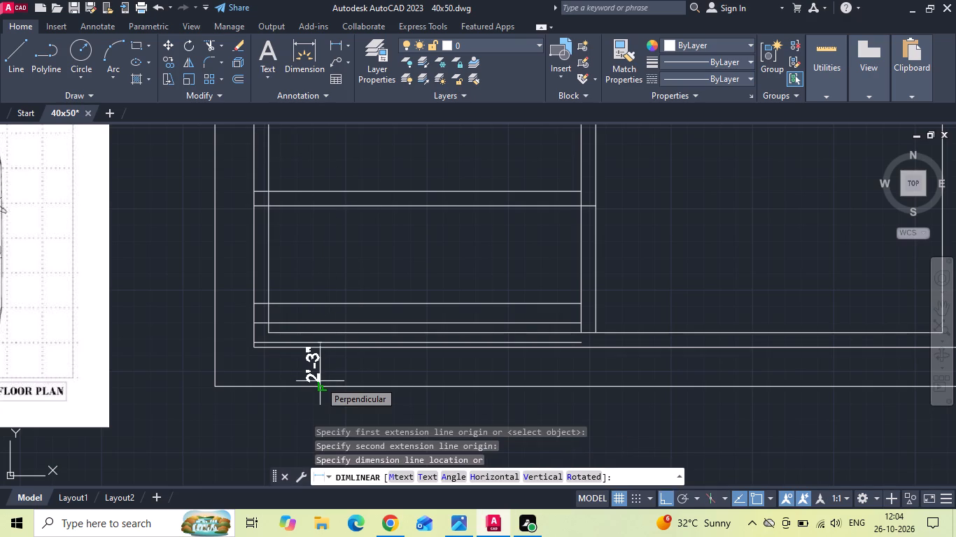
key(Escape)
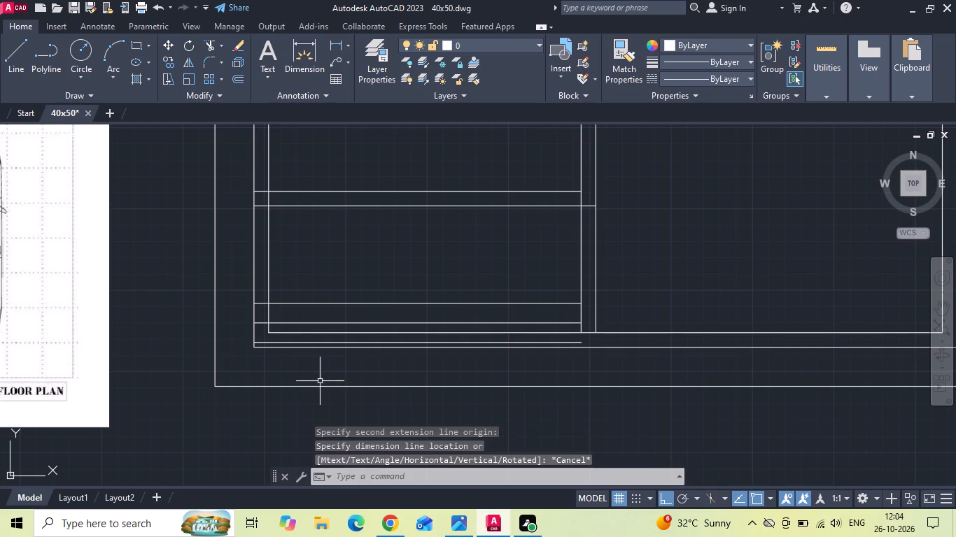
Erase the two step lines south of the sitout's south line.
scroll(449, 331, down, 2)
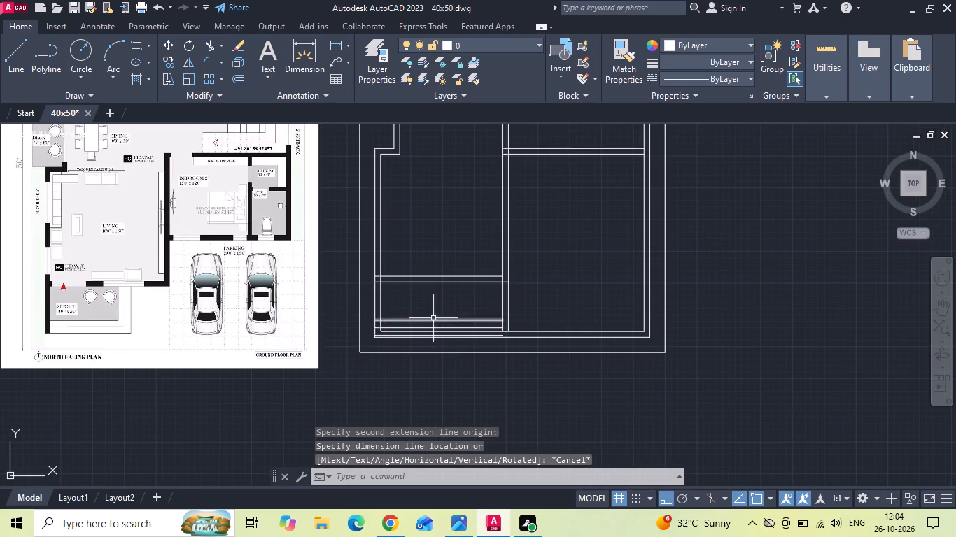
scroll(50, 334, up, 1)
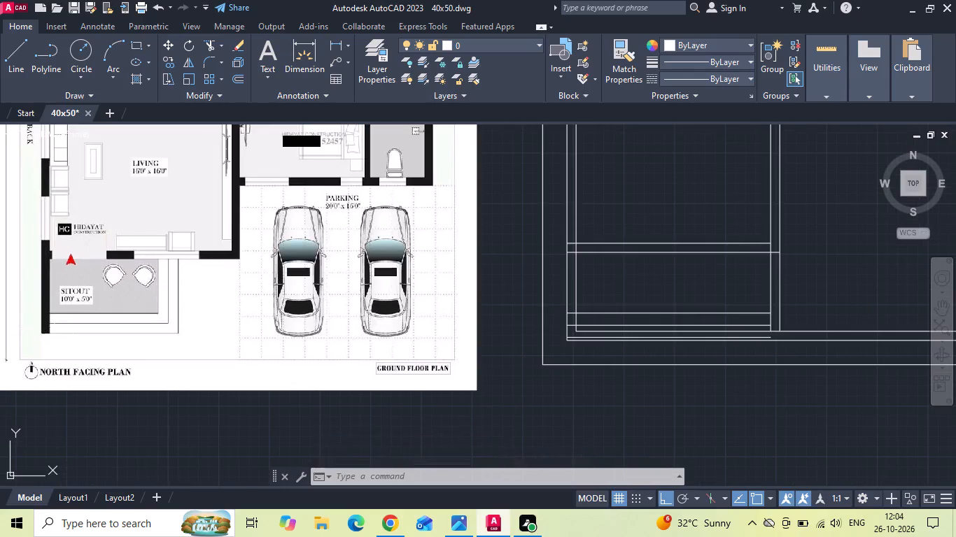
scroll(79, 358, down, 2)
scroll(155, 259, up, 2)
scroll(178, 223, down, 2)
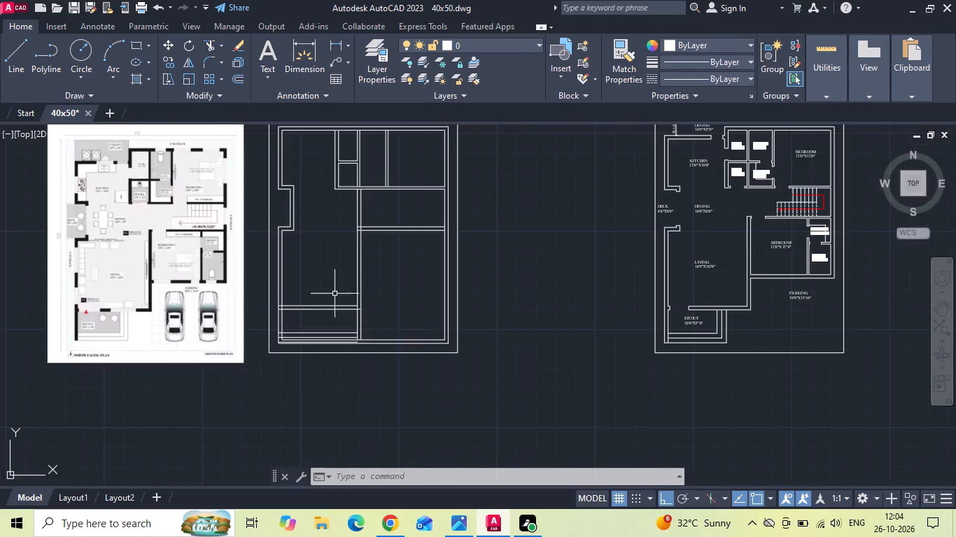
scroll(321, 308, up, 2)
scroll(293, 389, up, 2)
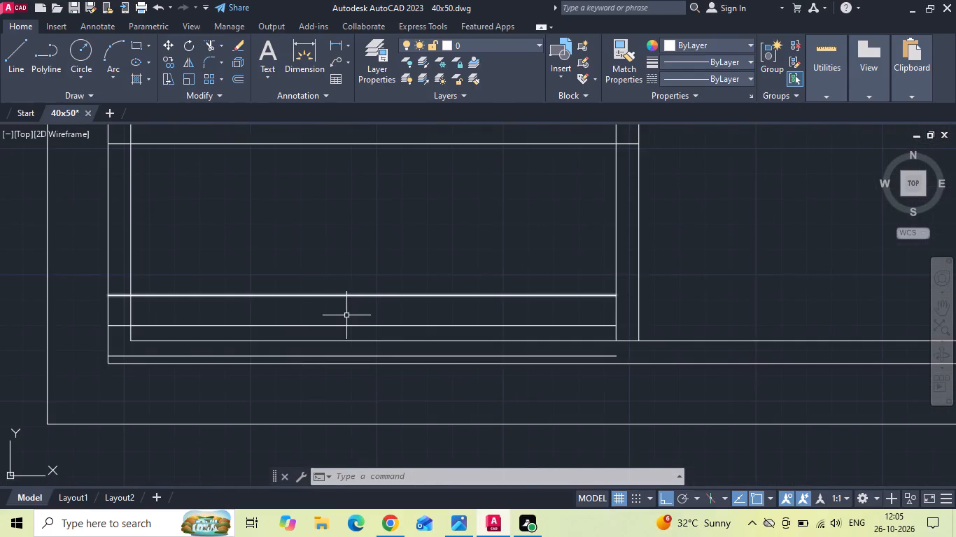
click(346, 315)
click(314, 334)
click(307, 354)
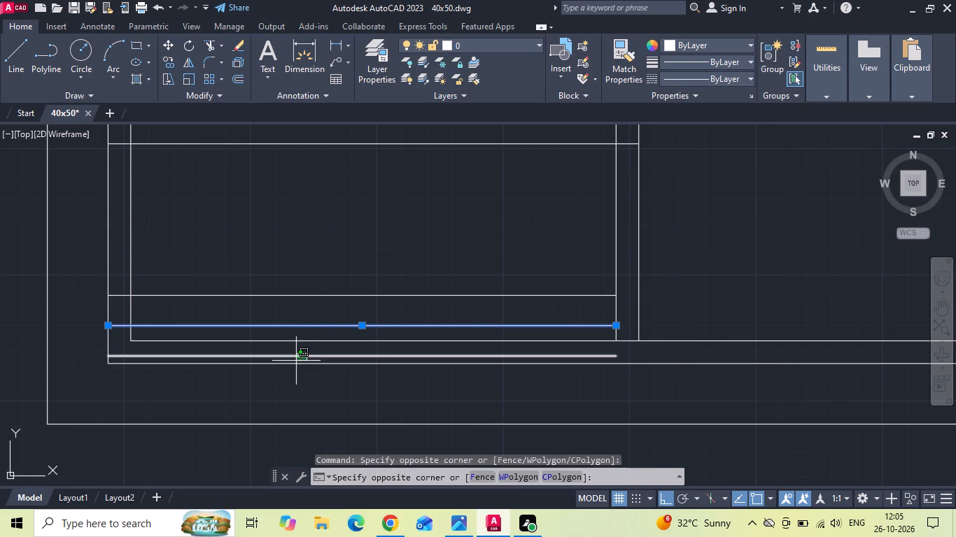
click(293, 357)
key(Delete)
key(p)
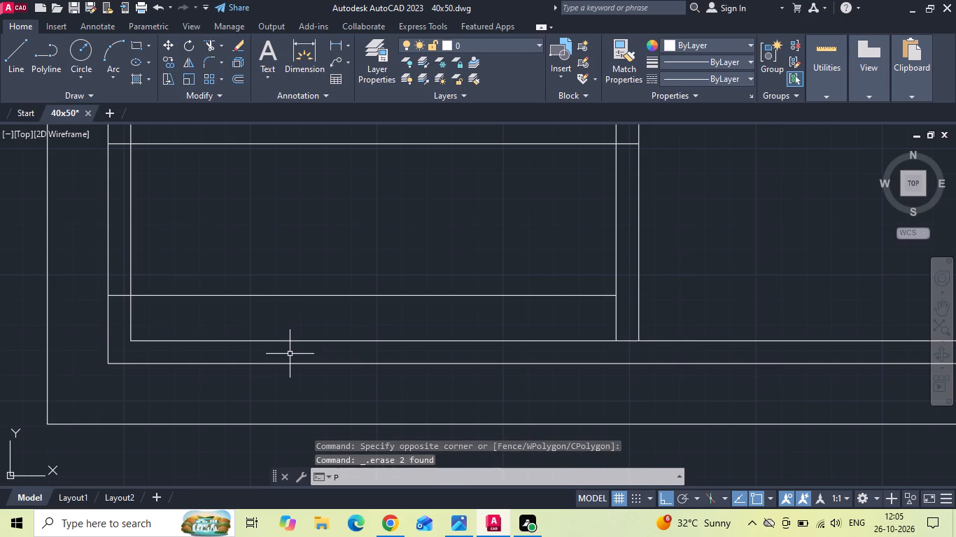
key(Escape)
Offset the sitout's south line 10" south twice in succession to lay out the step lines.
text(O 1)
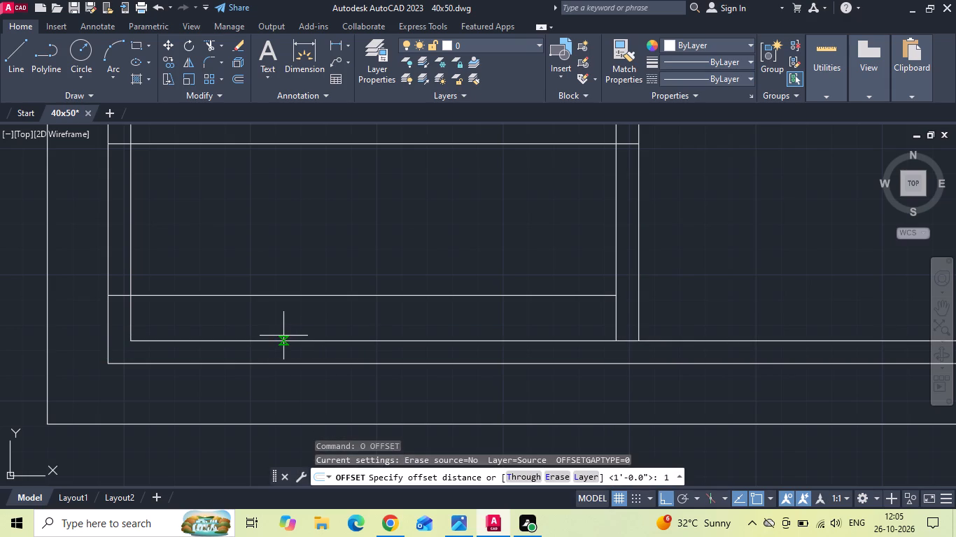
key(0)
key(Return)
click(299, 296)
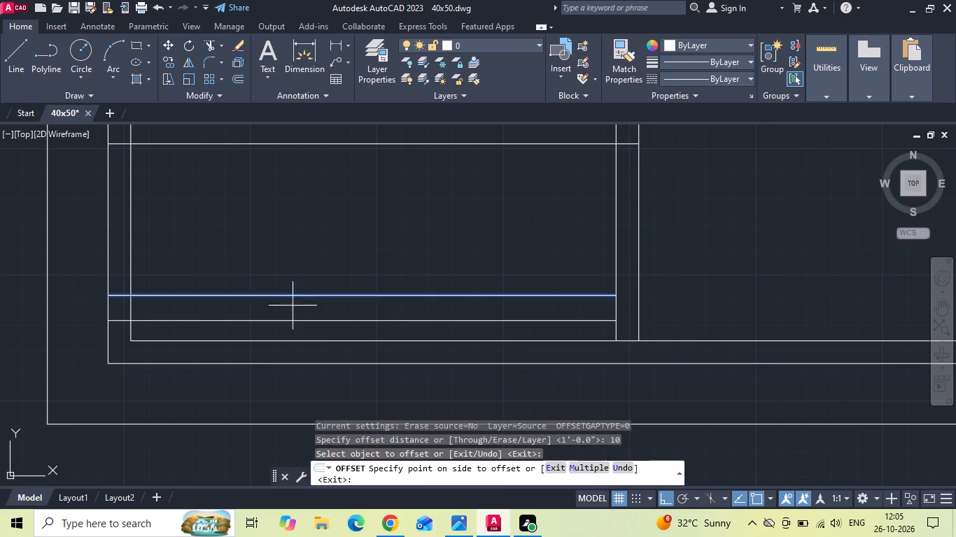
click(292, 308)
click(289, 320)
click(222, 387)
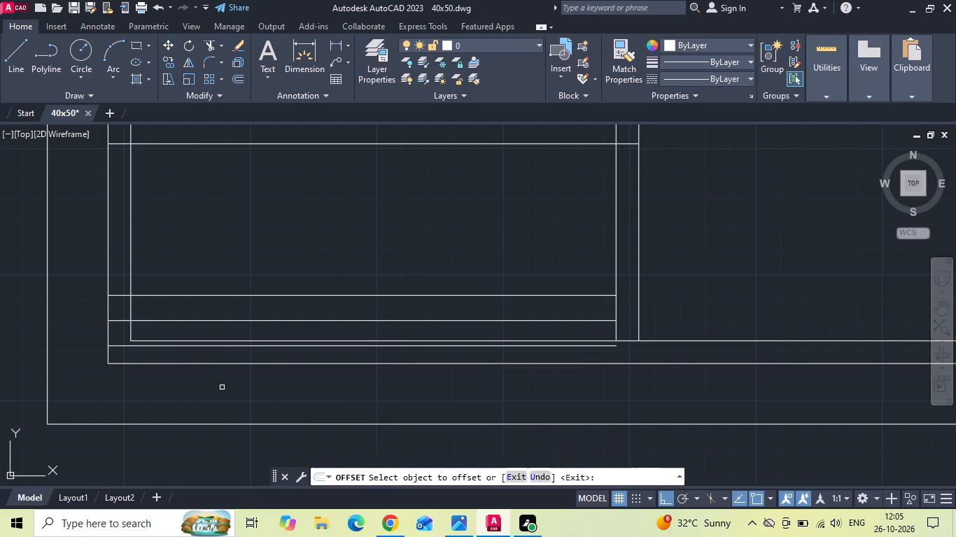
key(Escape)
Extend the inner face of the west exterior wall south to the southernmost step line.
key(e)
key(x)
key(space)
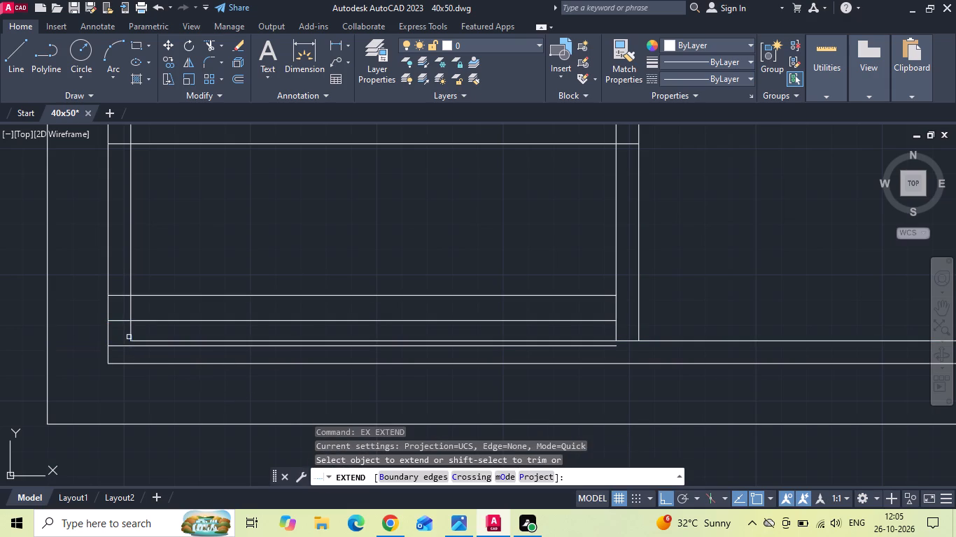
click(129, 338)
key(Escape)
Trim the exterior wall lines around the southernmost sitout step and the sitout and step line ends inside the west wall.
key(t)
key(r)
key(space)
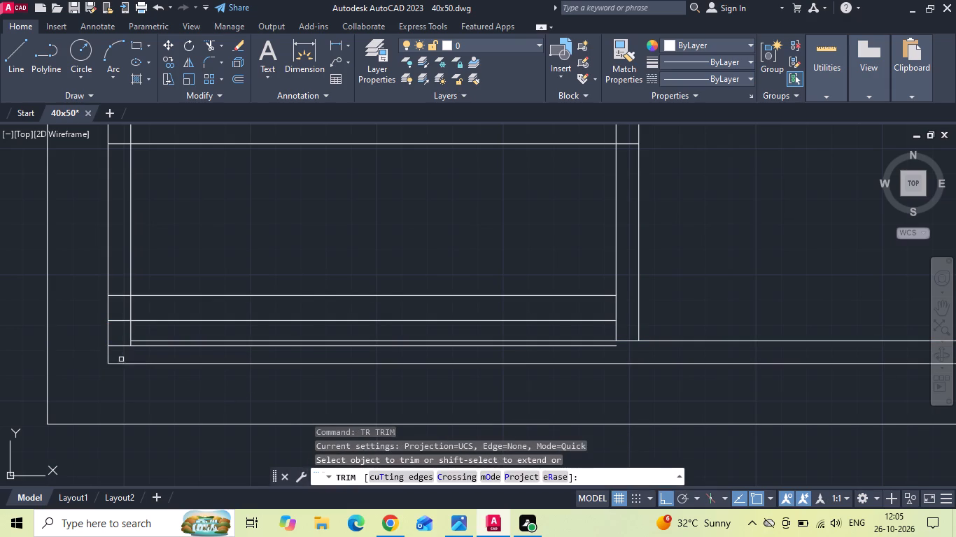
drag(121, 359, 104, 357)
click(134, 364)
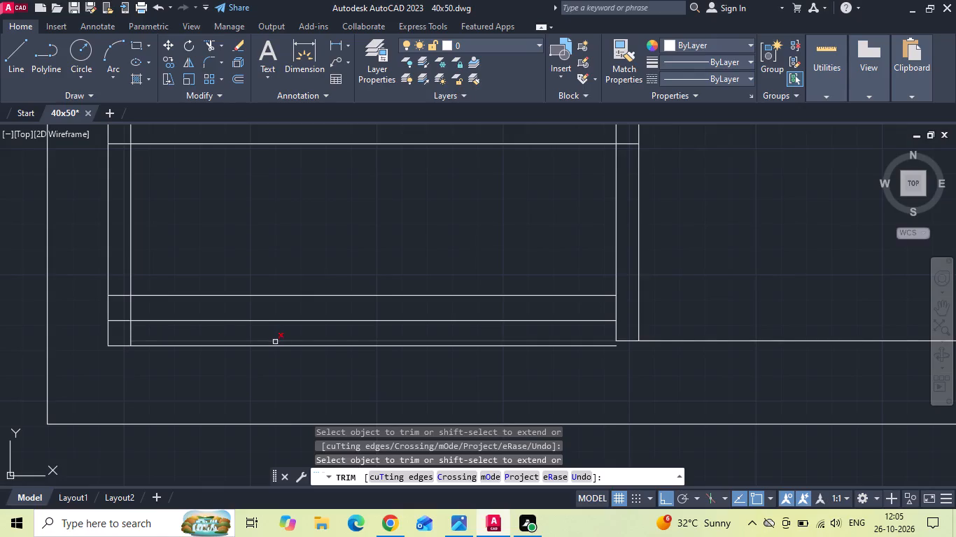
click(275, 342)
click(118, 330)
click(120, 275)
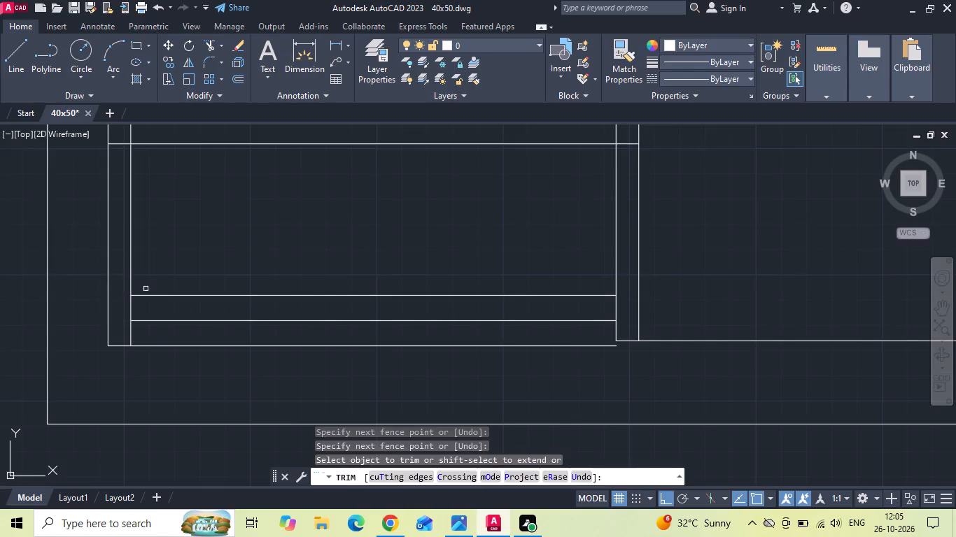
key(Escape)
Extend the west face of the central wall south to the southernmost step line.
key(e)
key(x)
key(space)
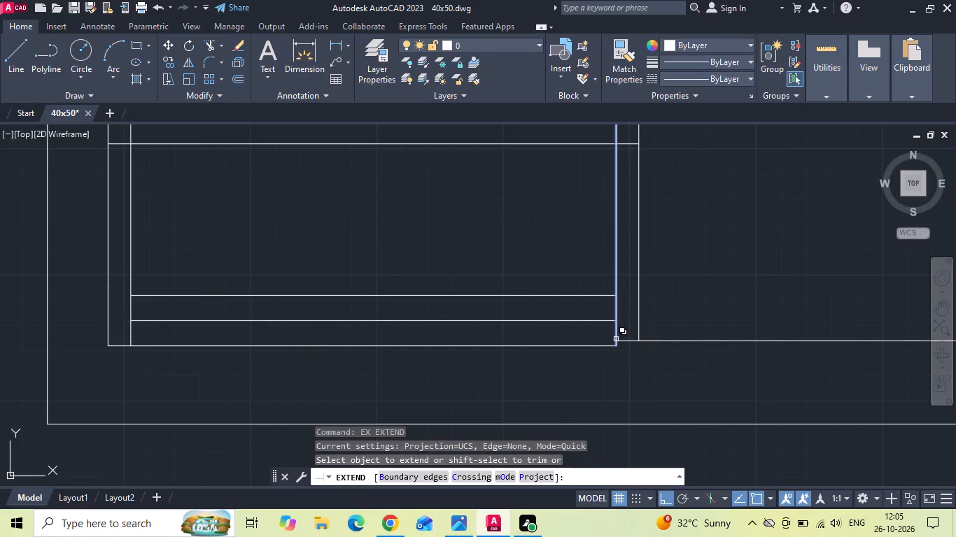
click(617, 339)
scroll(398, 356, down, 1)
scroll(593, 317, down, 2)
middle_drag(640, 297, 590, 301)
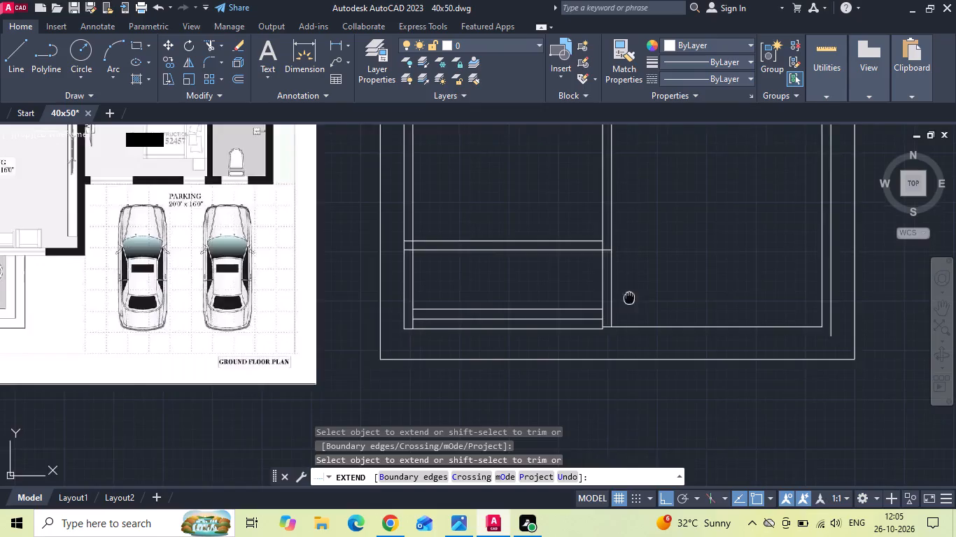
middle_drag(590, 301, 538, 301)
key(Escape)
Offset the inner face of the west exterior wall 10' east to set the sitout's east edge.
text(O)
key(space)
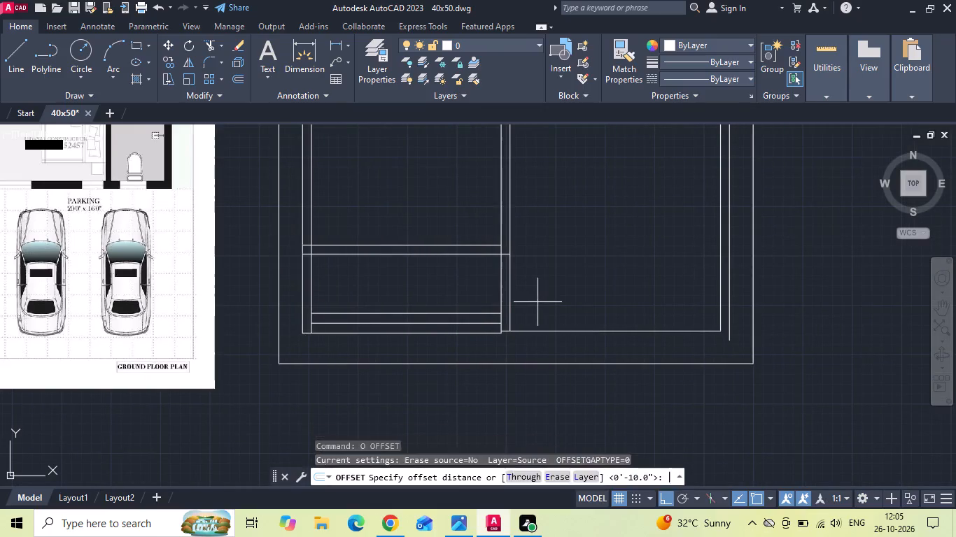
text(10)
key(apostrophe)
key(Return)
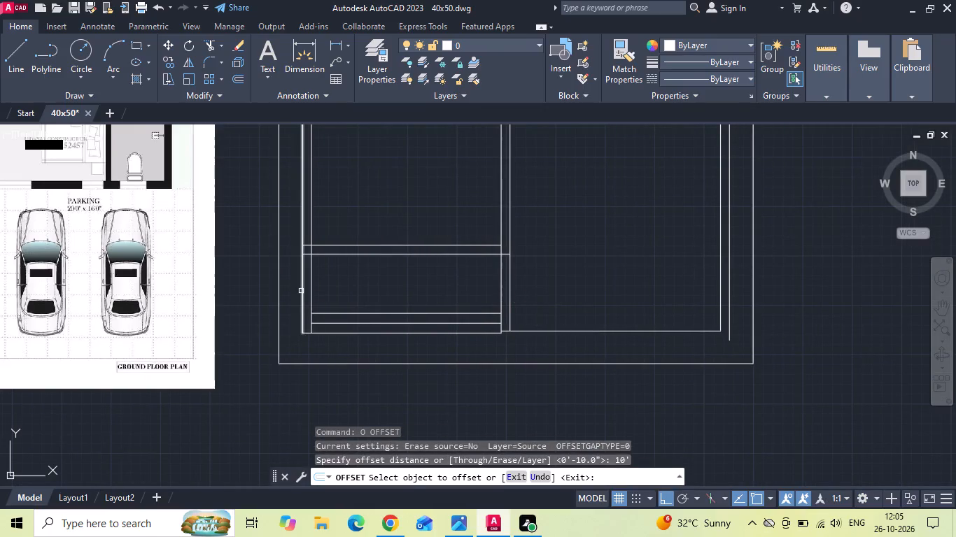
drag(312, 283, 323, 285)
click(393, 284)
key(Escape)
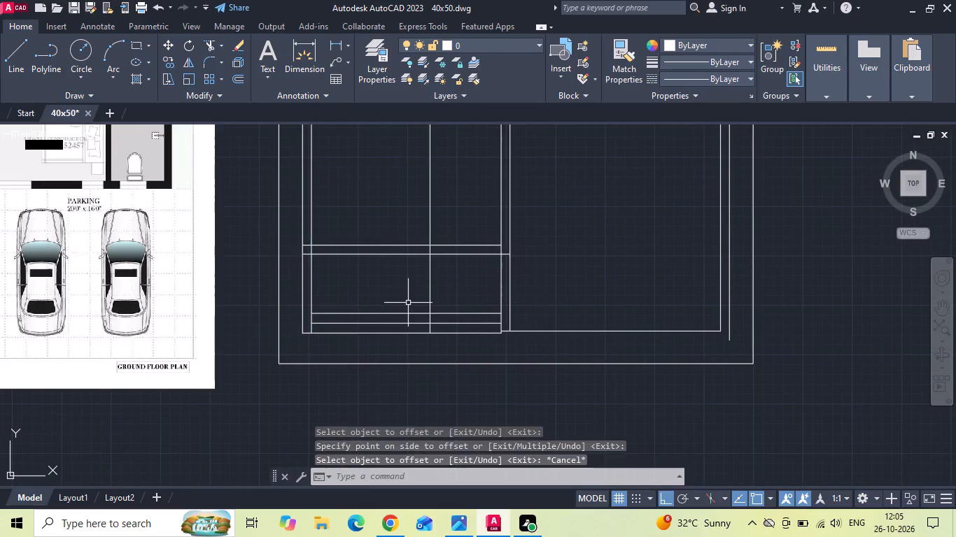
Offset the sitout's east edge 10" east twice in succession to lay out the side step lines.
text(O 1)
text(0)
key(space)
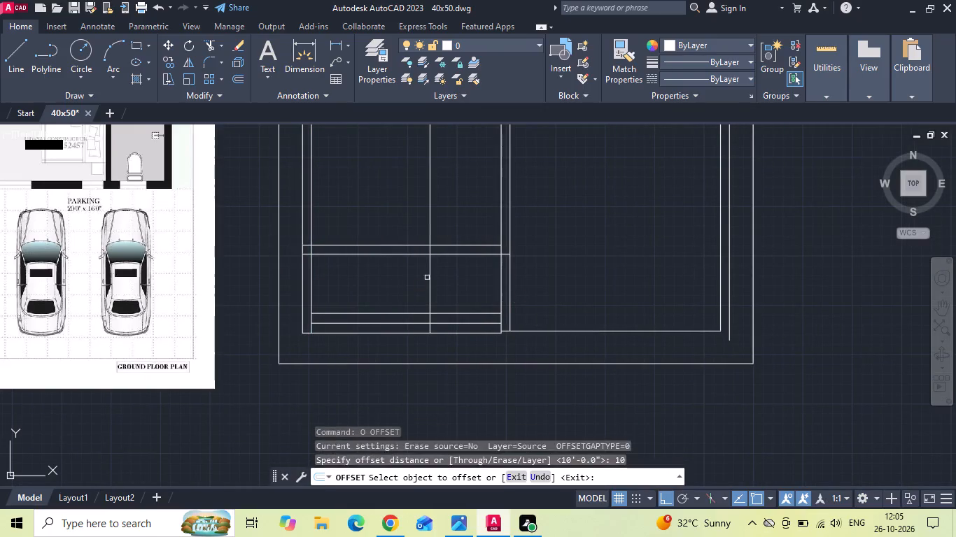
click(433, 278)
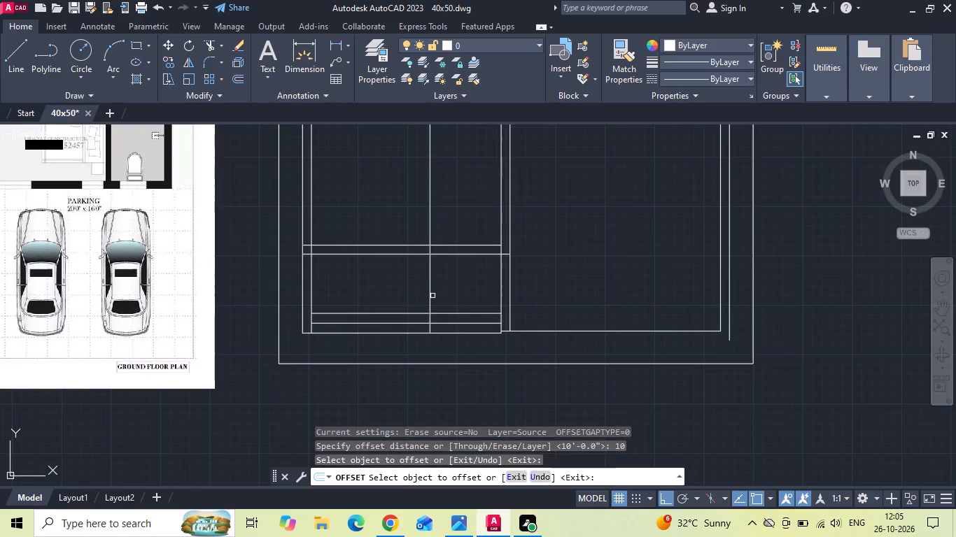
drag(430, 302, 437, 296)
click(449, 286)
click(441, 296)
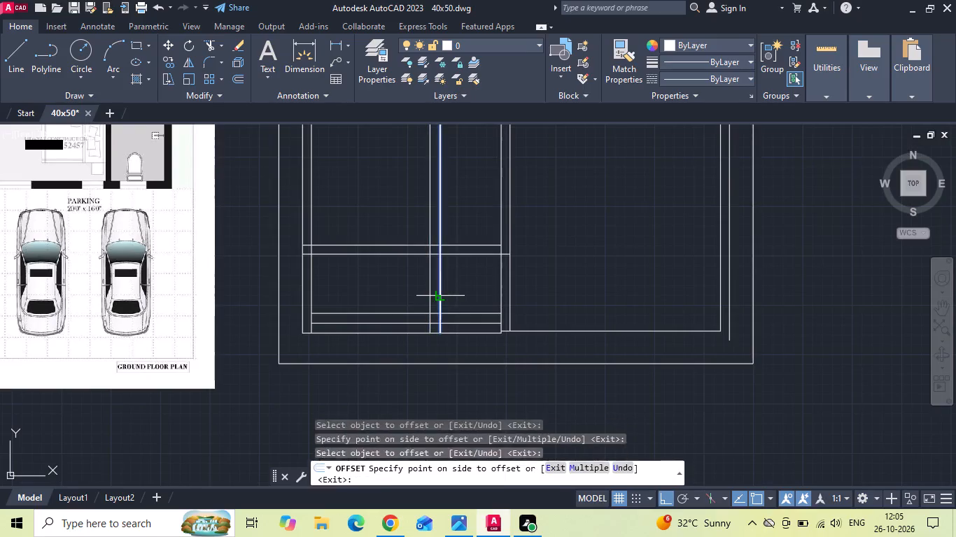
click(457, 290)
key(Escape)
Trim the sitout lines east of the outermost side step, the central wall south of the living room, and the leftover south exterior wall line.
text(TR)
key(space)
scroll(468, 302, up, 1)
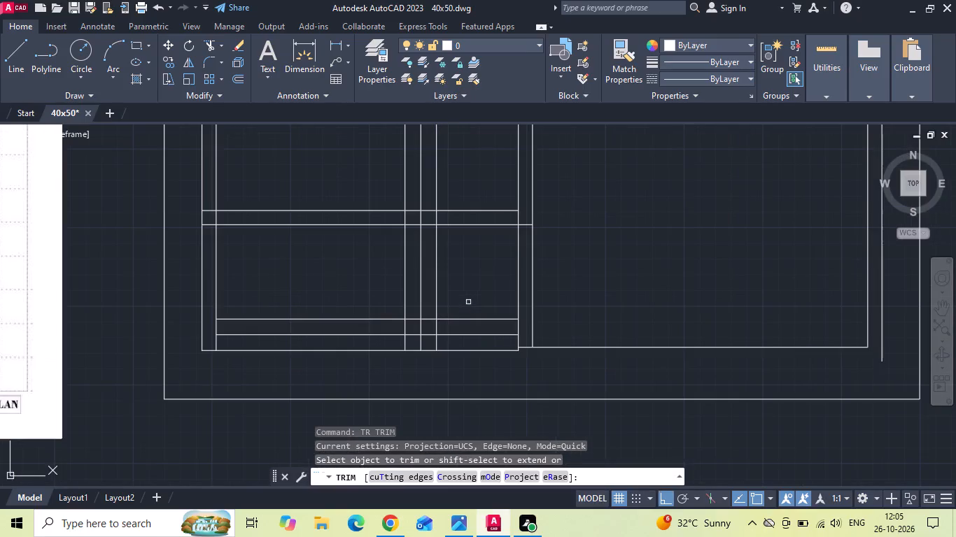
drag(468, 302, 472, 348)
drag(521, 287, 528, 282)
drag(556, 273, 514, 291)
drag(497, 308, 513, 310)
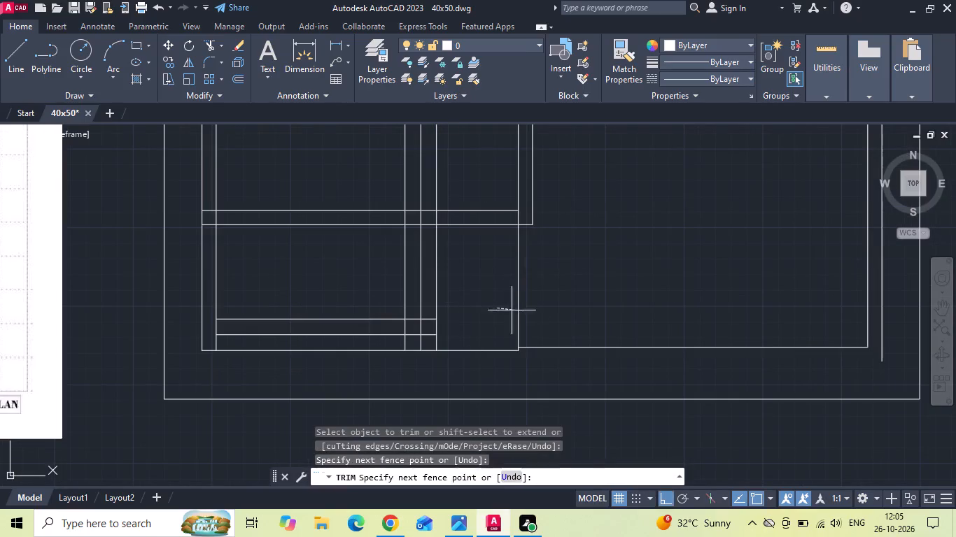
drag(513, 310, 537, 354)
drag(504, 338, 493, 371)
click(520, 348)
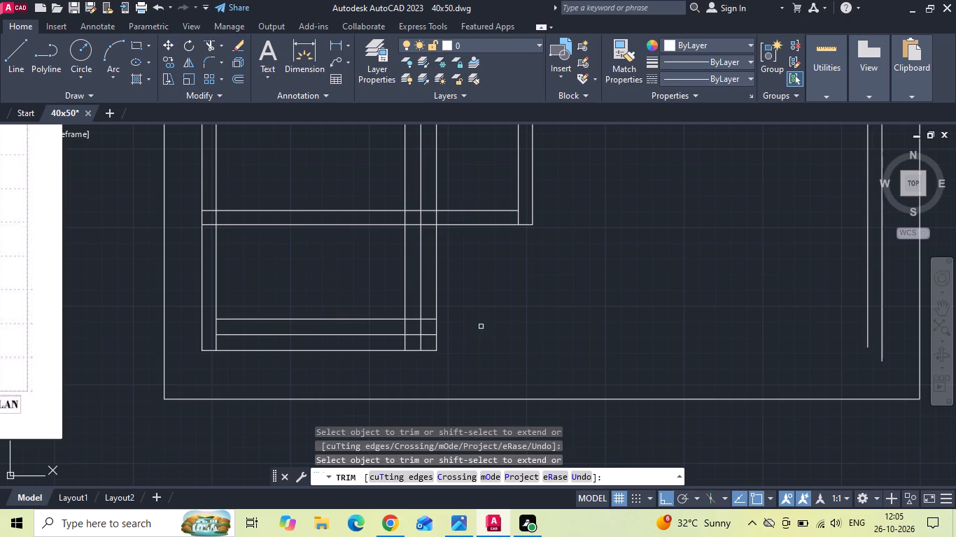
Trim the sitout's vertical lines out of the living room and its south wall, and open that wall's junction with the west wall.
click(445, 220)
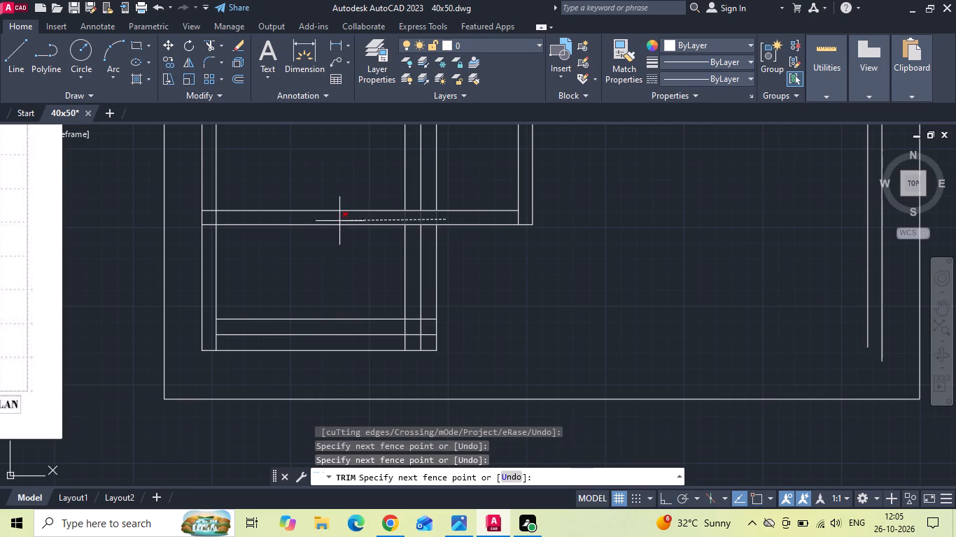
click(211, 217)
click(208, 209)
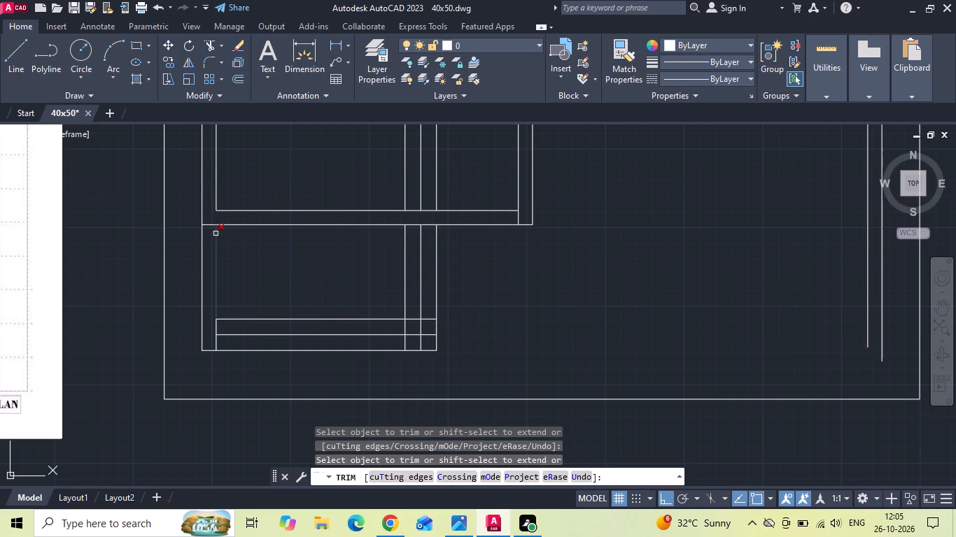
click(213, 224)
drag(336, 181, 444, 191)
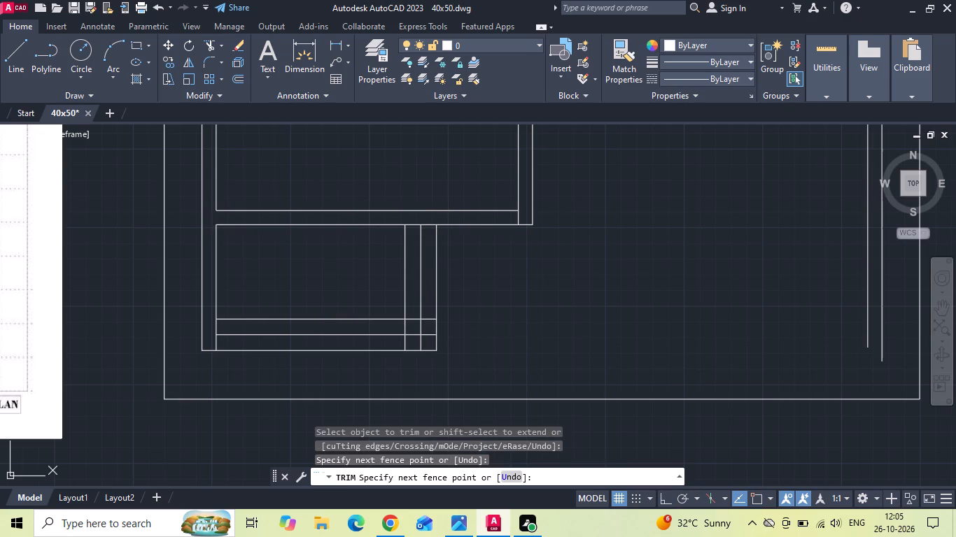
Trim the overlapping sitout and step lines into nested southeast corners, and clear the line inside the living room's southeast wall corner.
click(410, 322)
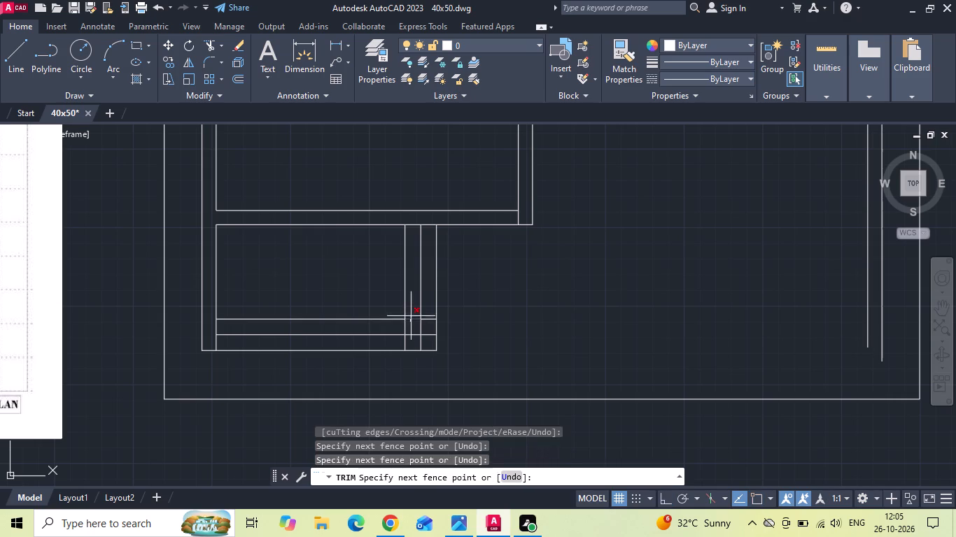
click(411, 313)
click(405, 329)
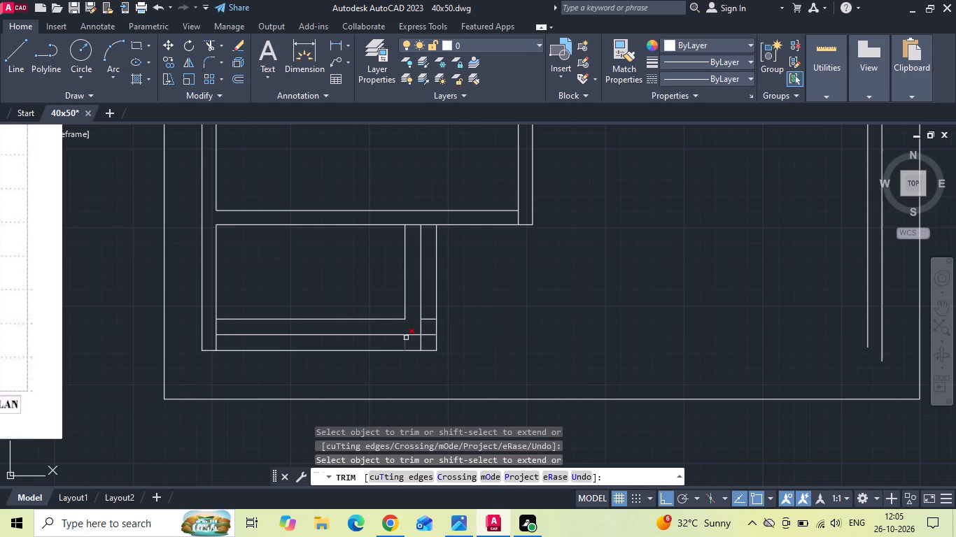
click(406, 338)
click(421, 340)
click(431, 336)
click(430, 320)
click(519, 215)
scroll(492, 309, down, 1)
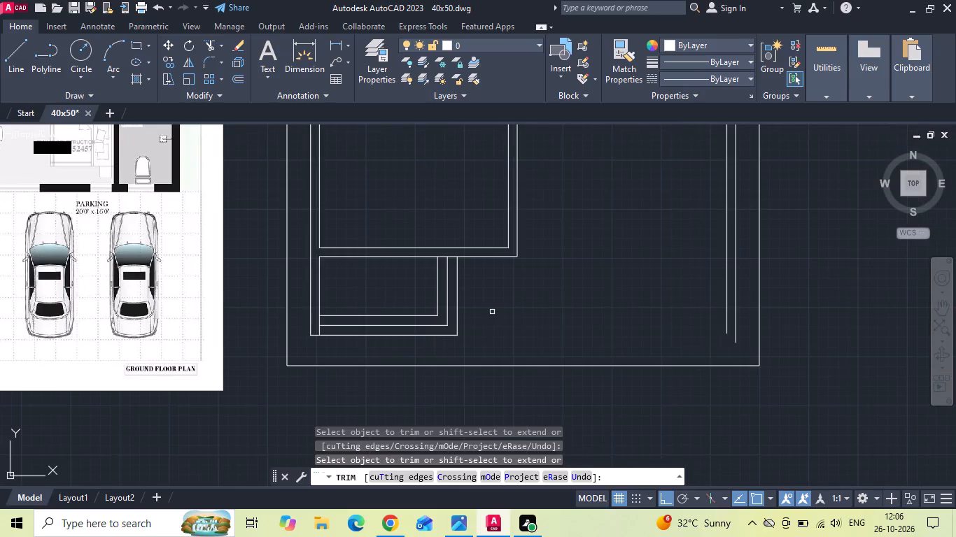
scroll(492, 312, down, 1)
key(Escape)
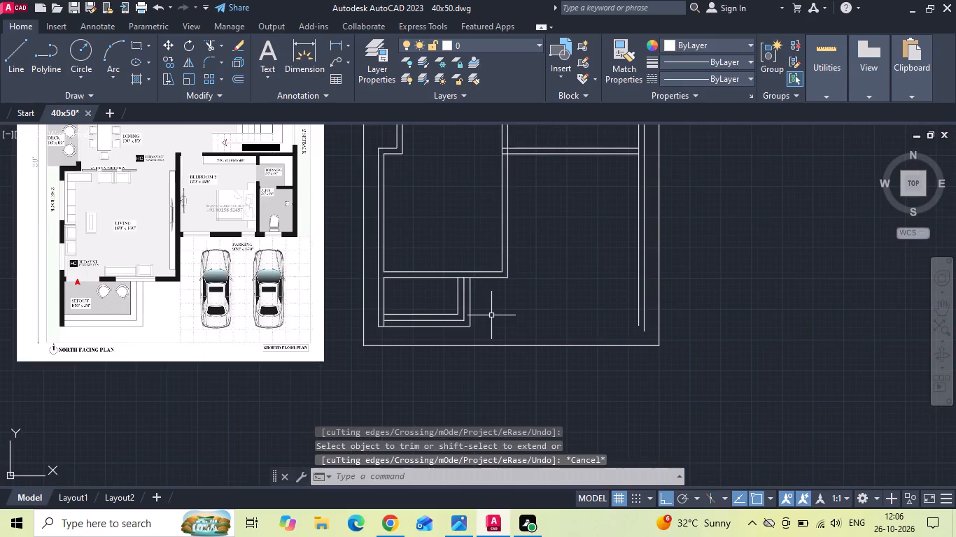
Save the drawing.
key(ctrl+s)
key(ctrl+s)
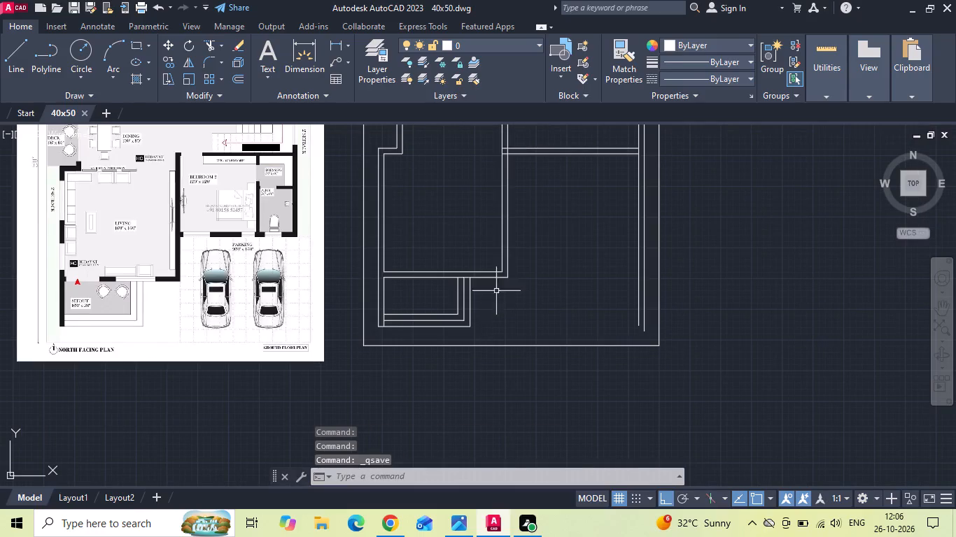
Draw a 16' guide line north from the south plot boundary, continuing east as Bedroom 2's south wall line past the exterior wall.
middle_drag(458, 257, 451, 320)
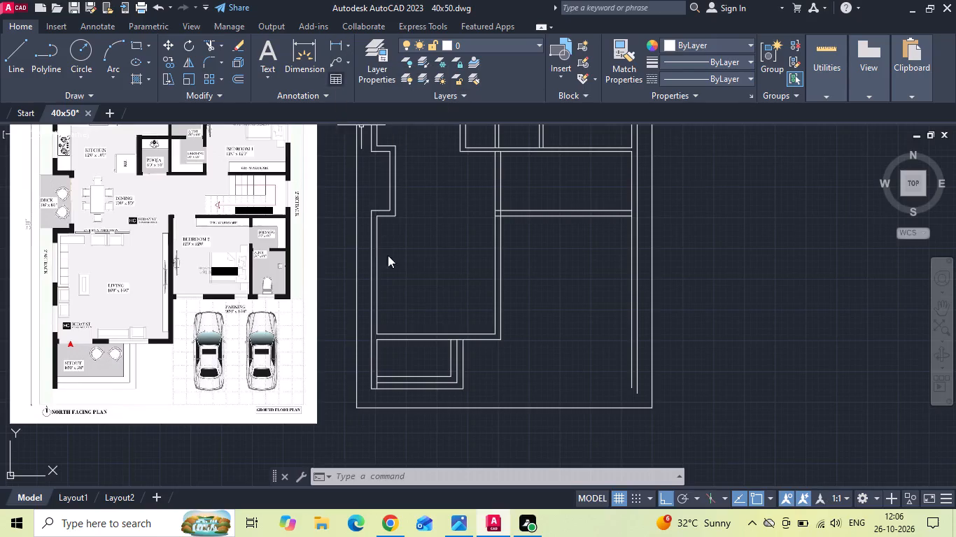
key(l)
key(space)
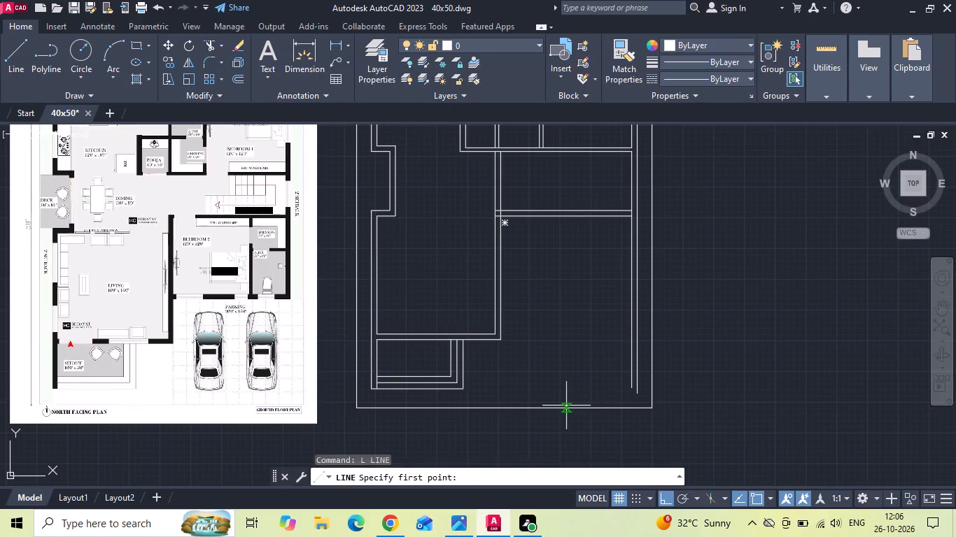
drag(566, 406, 565, 385)
text(16')
key(Return)
scroll(647, 282, up, 1)
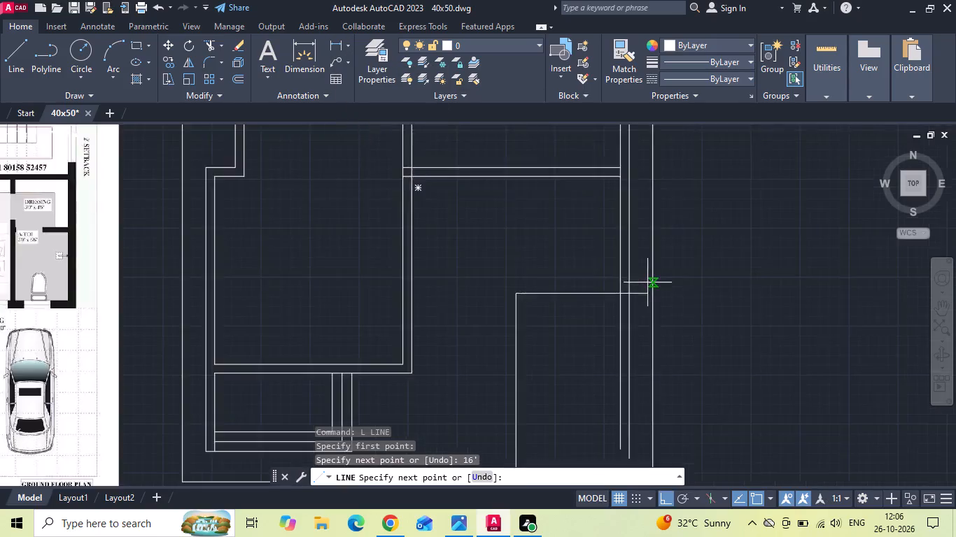
scroll(641, 284, up, 2)
click(640, 285)
key(Escape)
scroll(645, 319, down, 2)
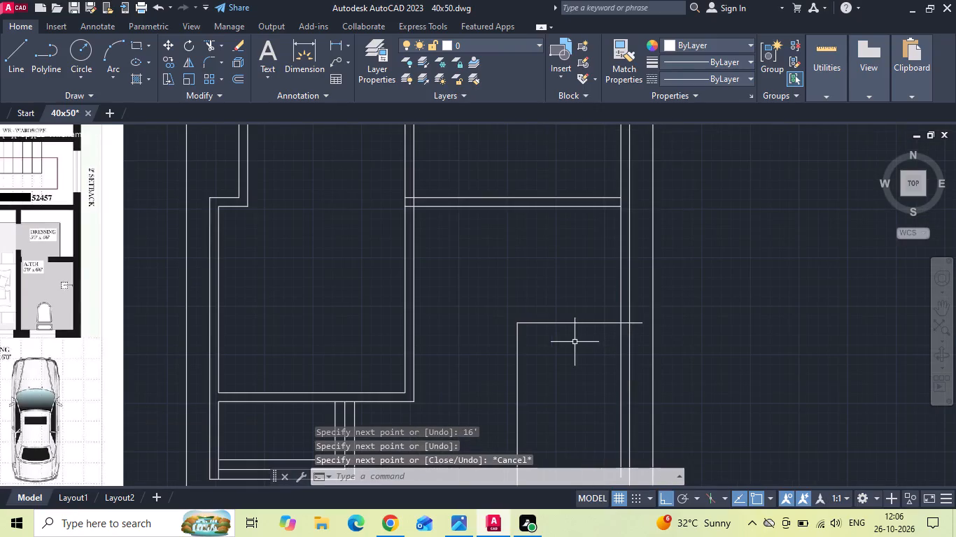
Offset Bedroom 2's south wall line 9" north and extend both lines west to the living room's east wall.
key(o)
key(Return)
key(9)
key(Return)
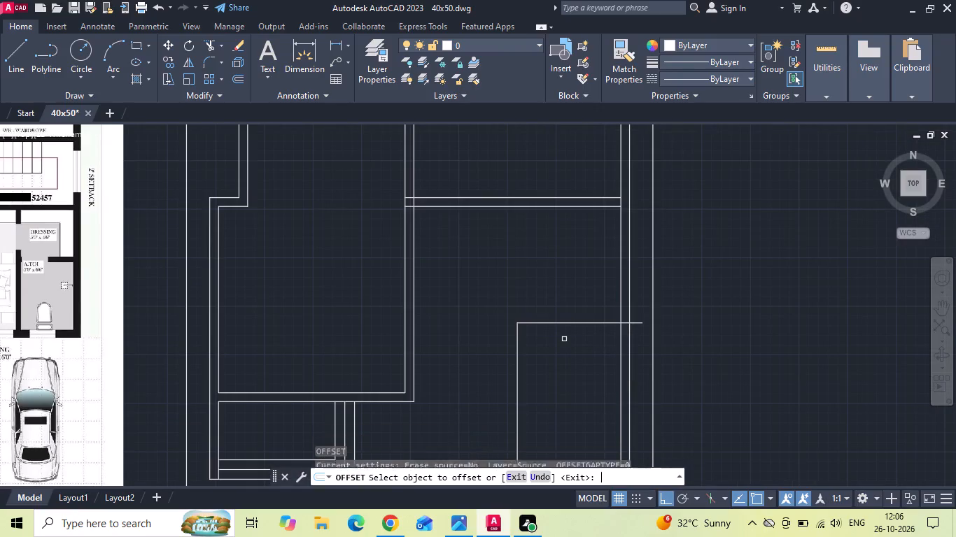
drag(547, 324, 547, 312)
click(554, 277)
key(Escape)
text(EX)
key(space)
drag(555, 277, 551, 355)
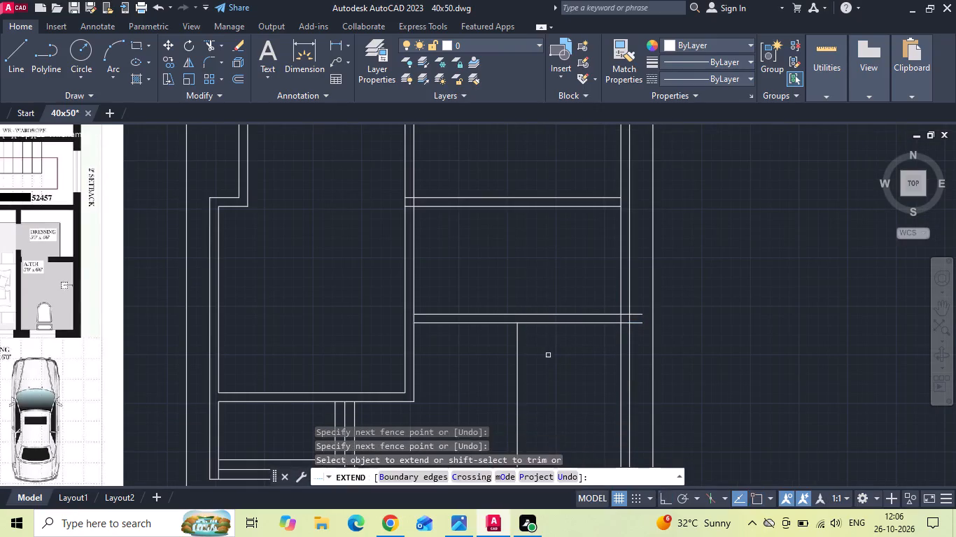
key(Escape)
Erase the vertical 16' guide line and trim Bedroom 2's south wall lines where they overrun the east exterior wall.
drag(528, 364, 514, 385)
click(497, 405)
key(Delete)
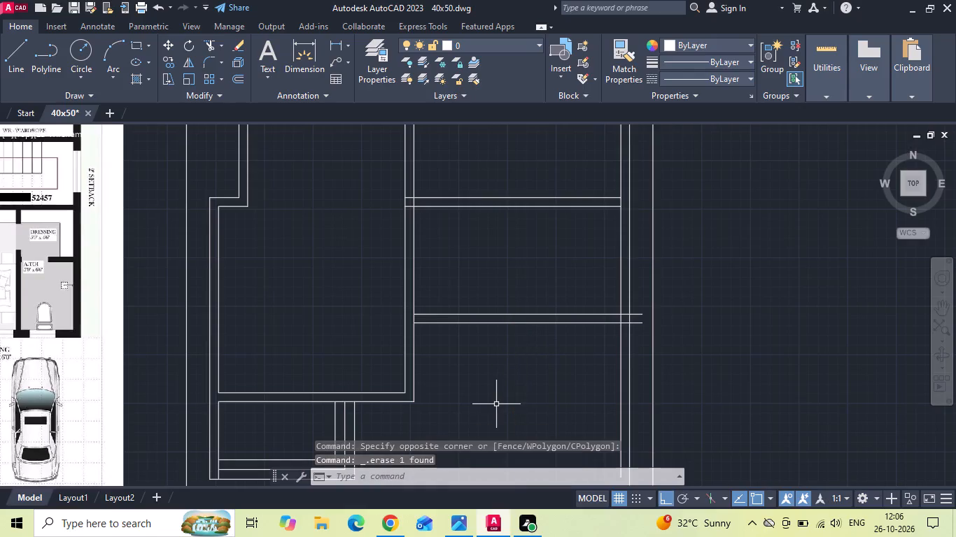
key(t)
key(r)
key(space)
scroll(642, 335, up, 1)
drag(639, 327, 636, 315)
click(633, 291)
scroll(616, 345, down, 1)
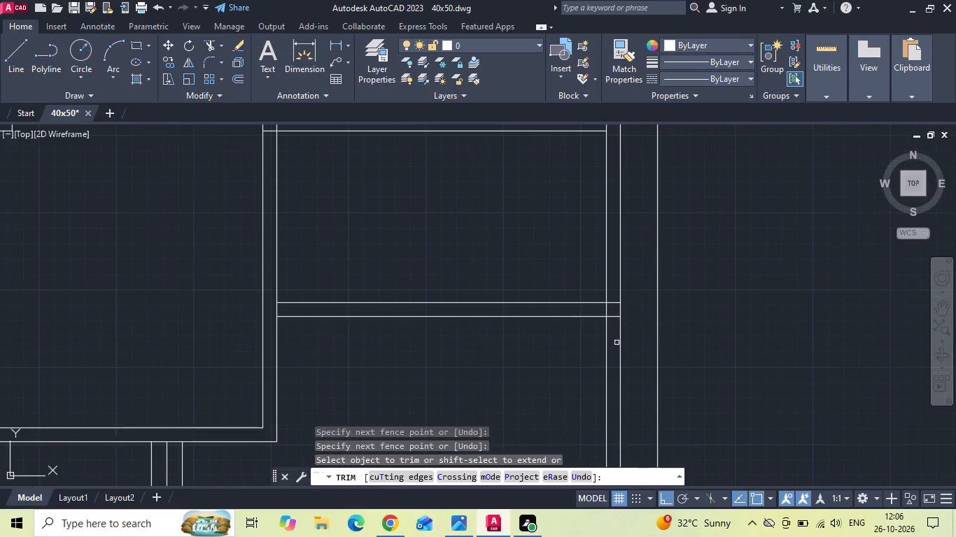
scroll(615, 350, down, 1)
key(Escape)
scroll(540, 294, up, 1)
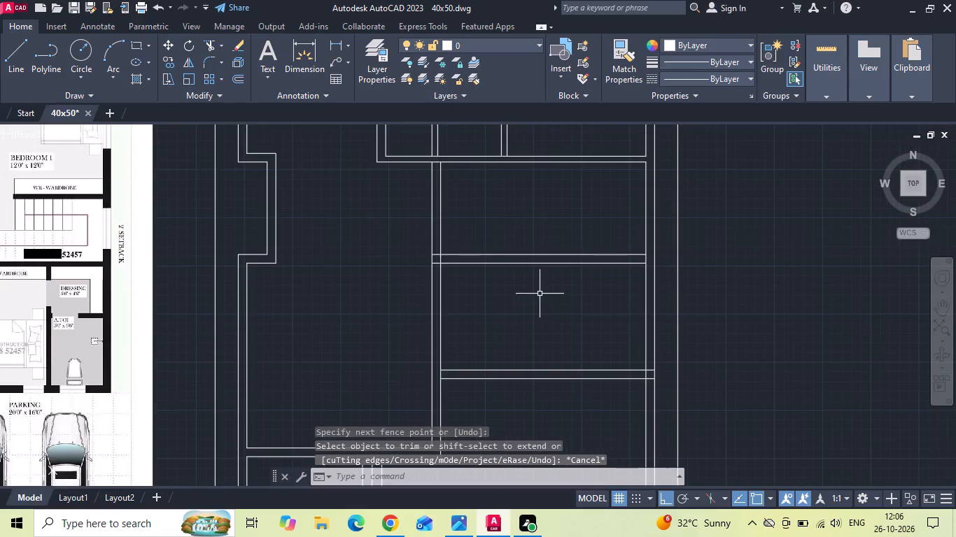
Offset the inner line of Bedroom 2's south wall 12' north.
middle_drag(540, 294, 605, 289)
key(Escape)
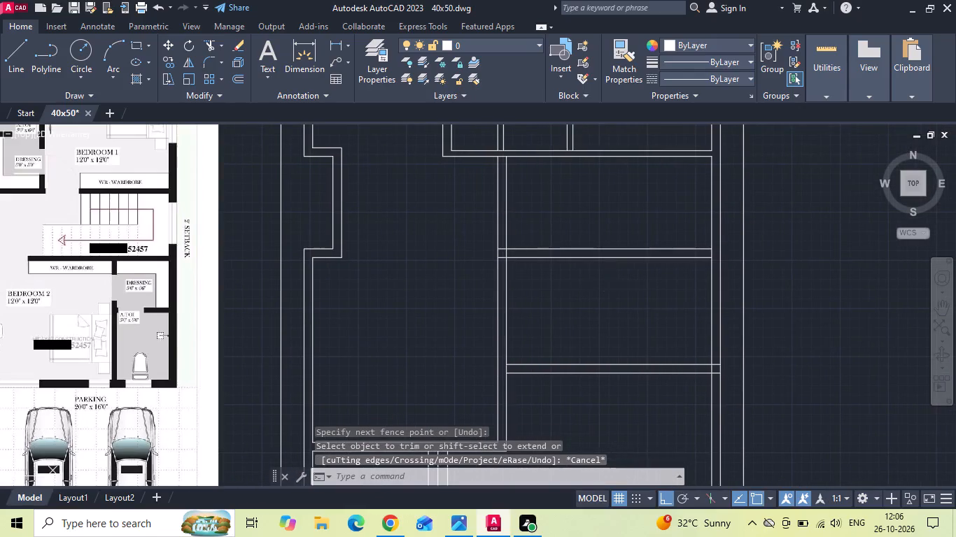
key(o)
key(Return)
text(12')
key(Return)
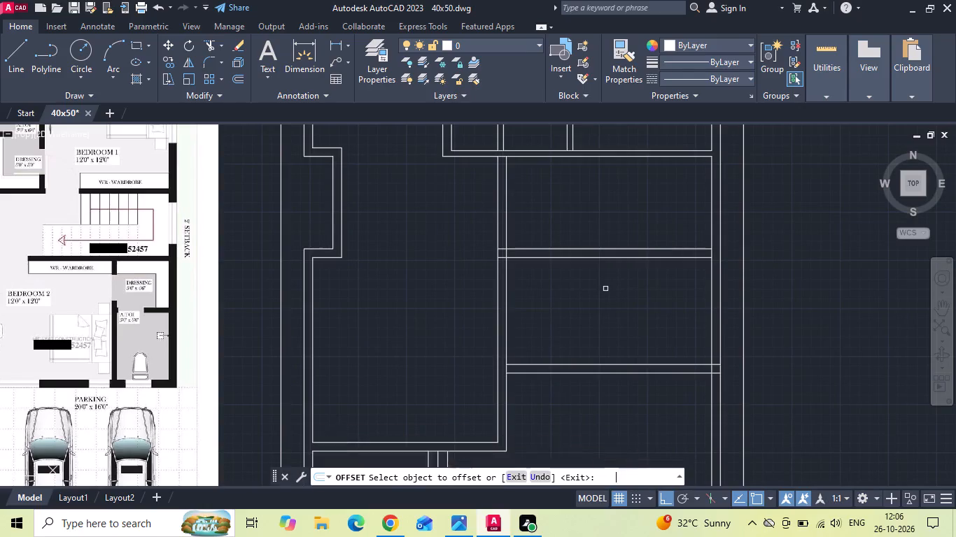
click(546, 366)
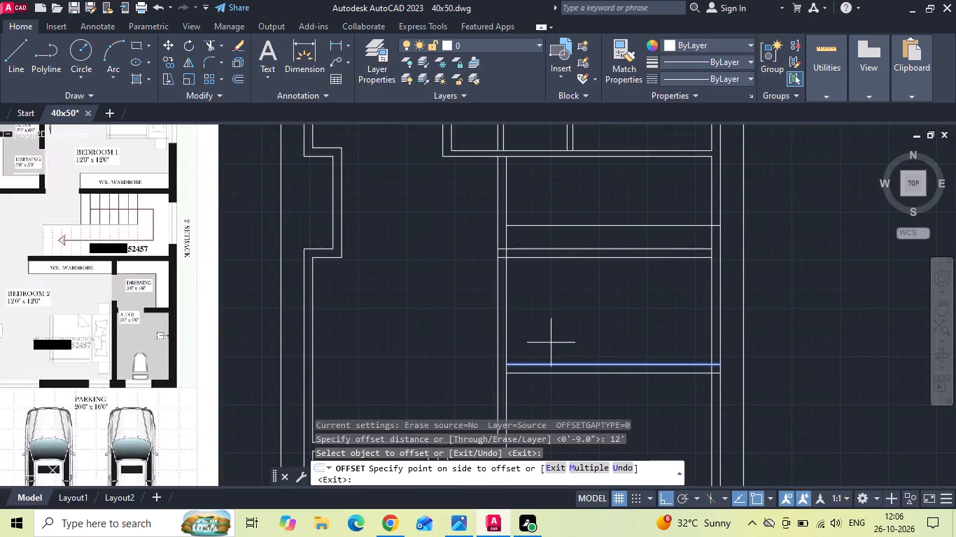
click(551, 341)
scroll(551, 341, down, 1)
scroll(246, 321, up, 1)
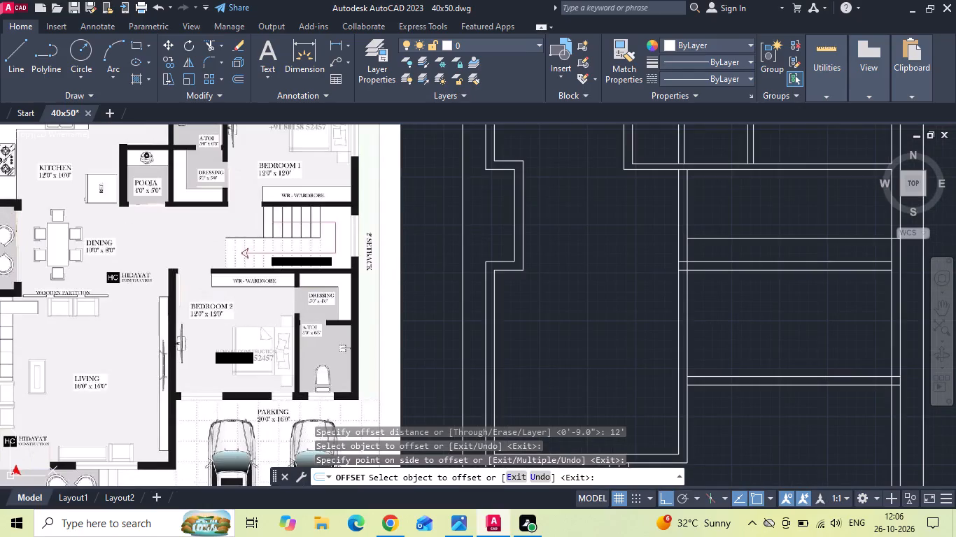
scroll(264, 282, up, 2)
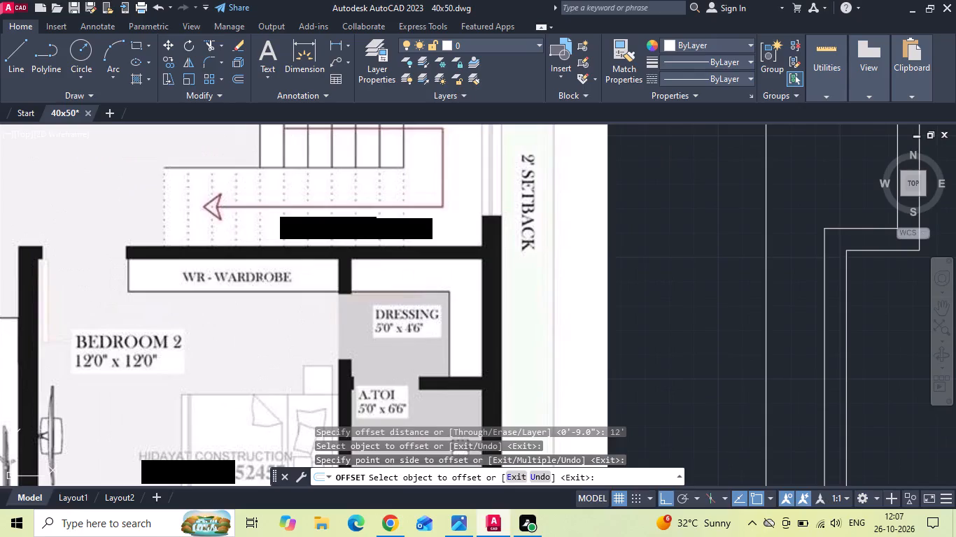
key(Escape)
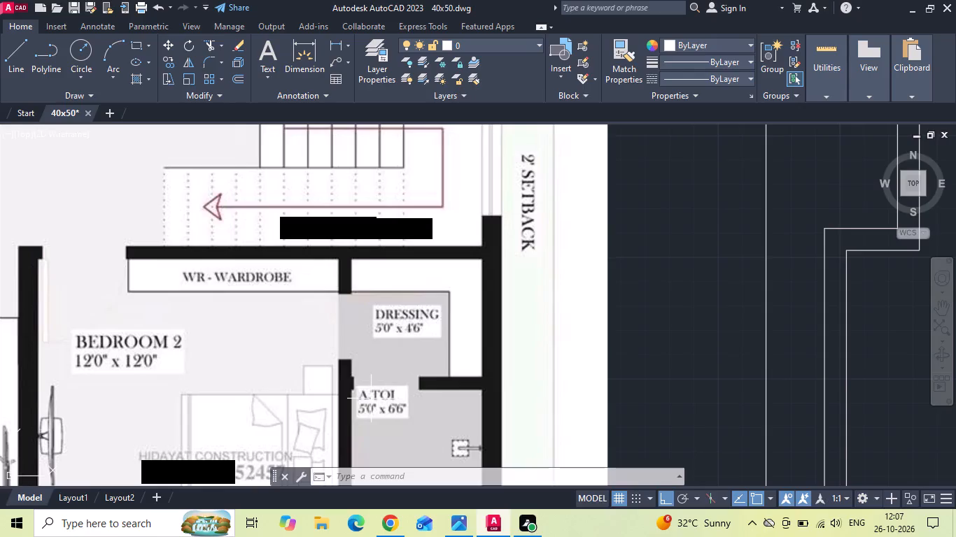
Offset the inner line of Bedroom 2's south wall 11'6" north to form the inner face of its north wall.
scroll(365, 377, down, 4)
scroll(626, 352, up, 2)
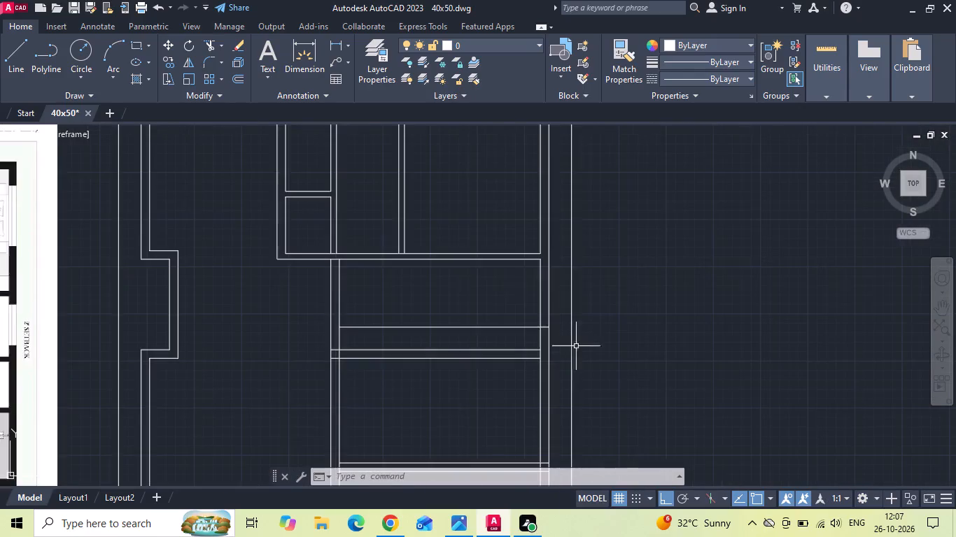
scroll(444, 228, down, 1)
middle_drag(444, 367, 445, 360)
text(O)
key(space)
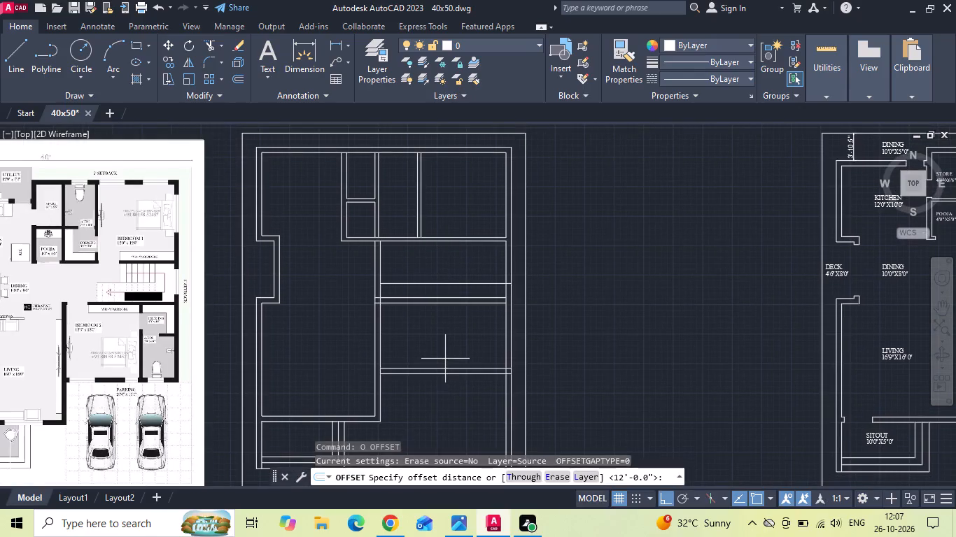
text(11)
text('6)
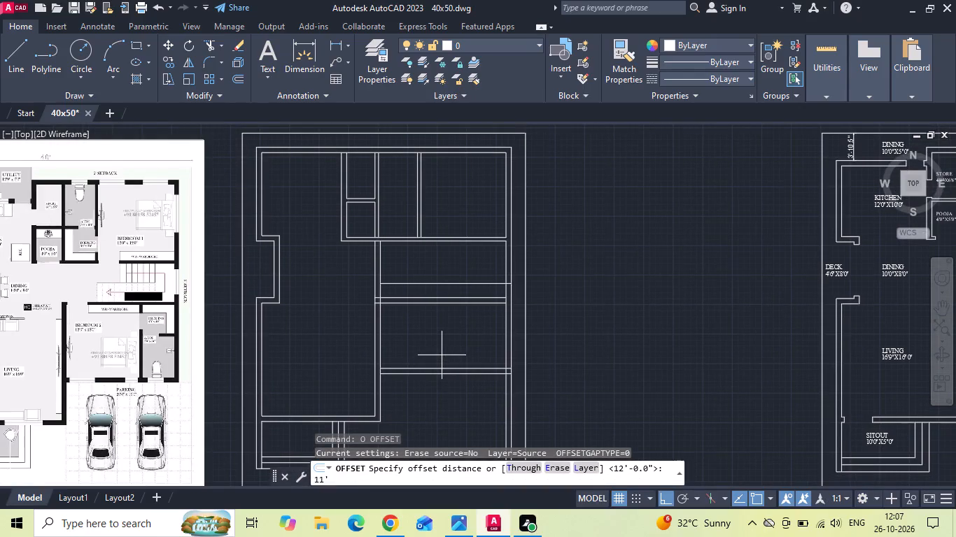
key(space)
click(442, 368)
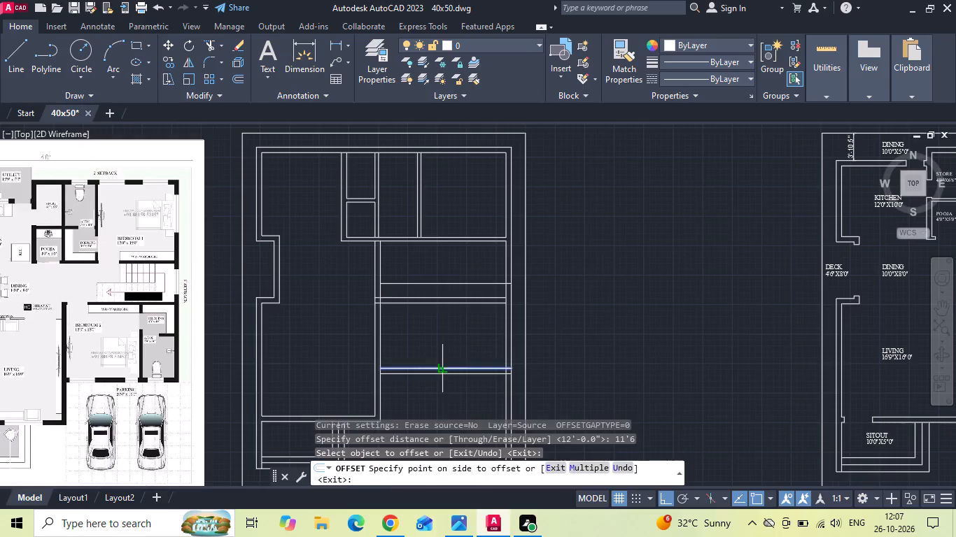
scroll(443, 366, up, 1)
click(444, 311)
key(Escape)
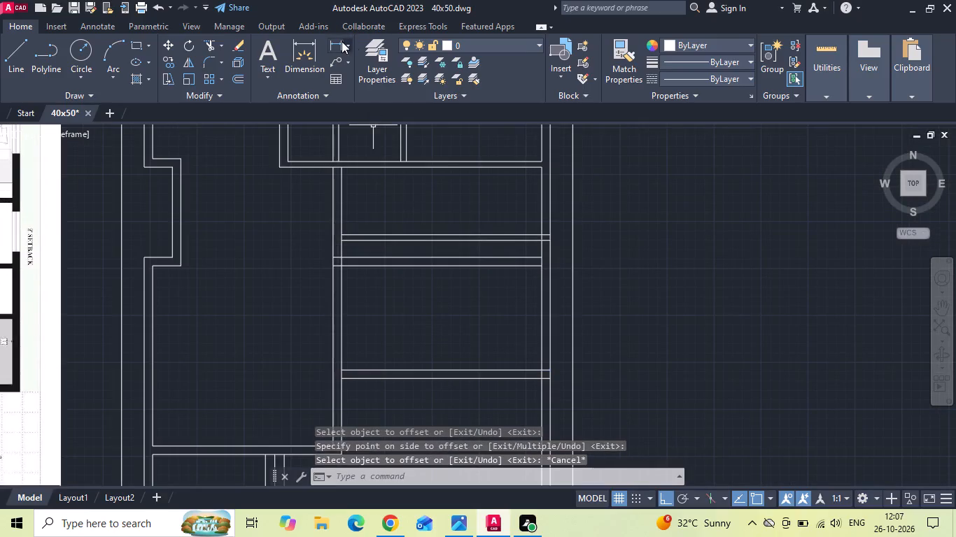
Measure the thickness between Bedroom 2's two new north wall lines.
click(333, 47)
scroll(435, 209, up, 2)
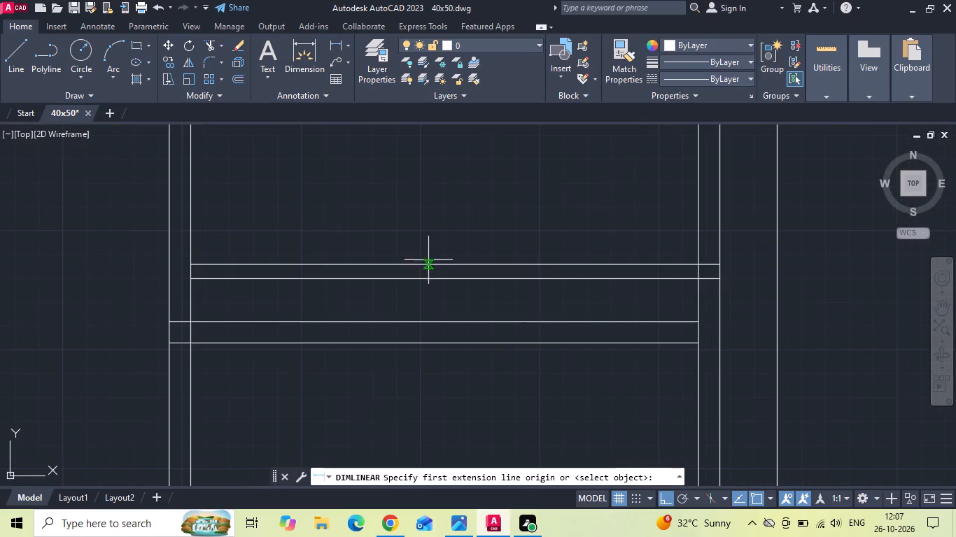
click(428, 264)
click(430, 278)
scroll(430, 278, down, 2)
key(Escape)
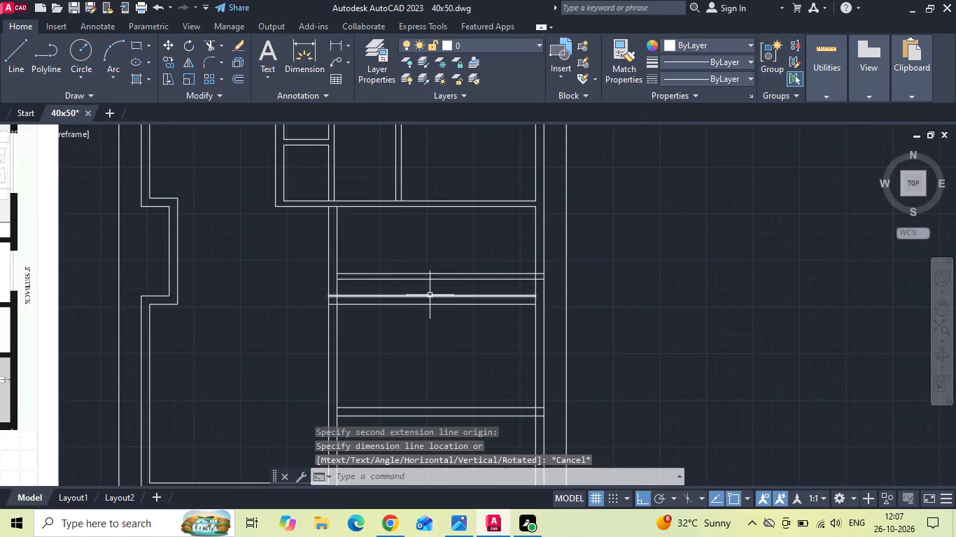
Delete the two old horizontal wall lines just south of Bedroom 2's new north wall.
drag(430, 287, 416, 320)
click(402, 357)
key(Delete)
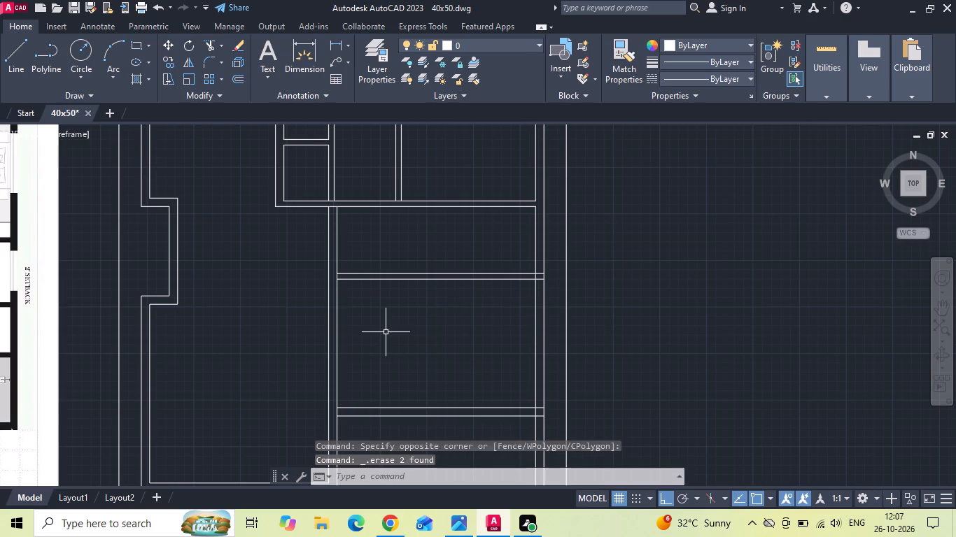
Extend Bedroom 2's outer north wall line to the central wall's west face and trim the central wall lines north of it.
text(EX)
key(space)
click(348, 273)
key(Escape)
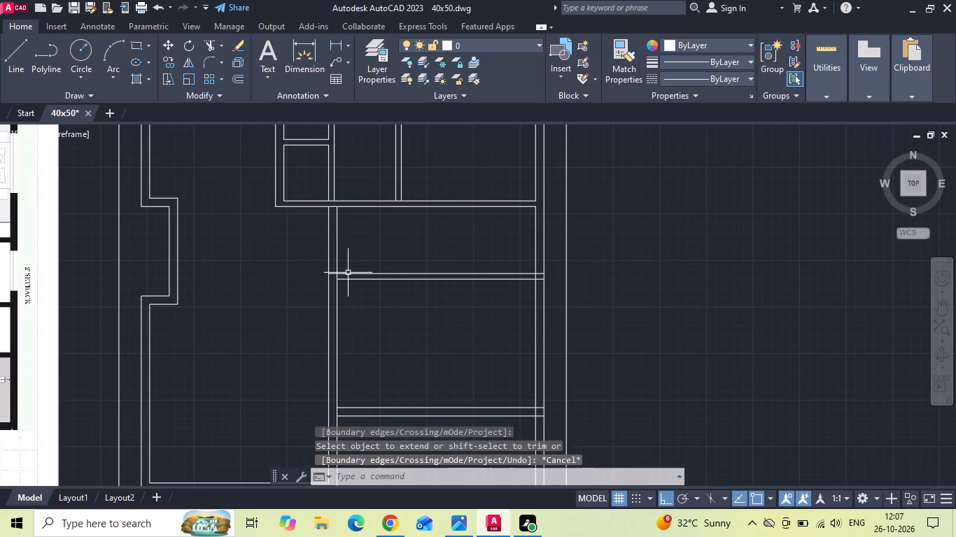
key(t)
key(r)
key(space)
drag(356, 230, 268, 234)
key(Escape)
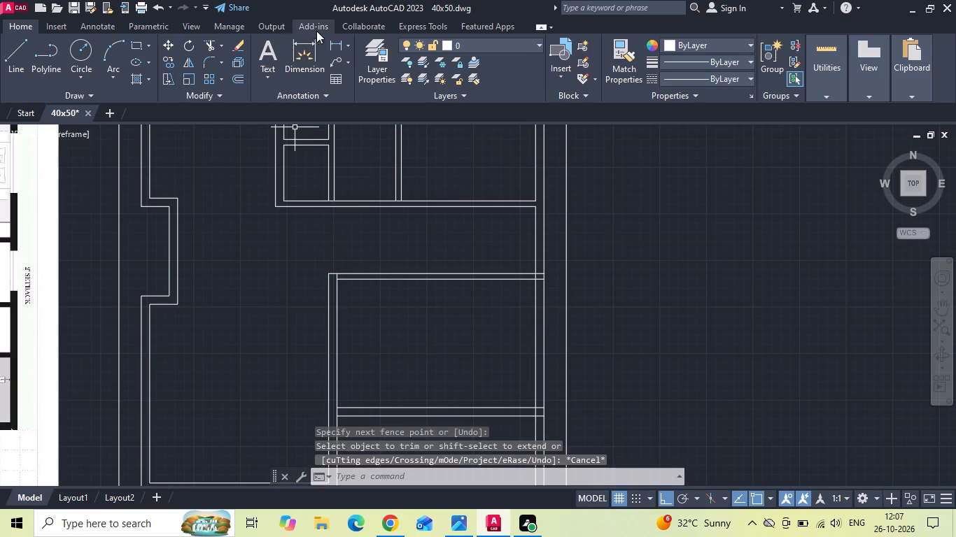
Measure the clear width of the staircase space between Bedroom 1's south wall and Bedroom 2's north wall.
click(334, 48)
click(431, 210)
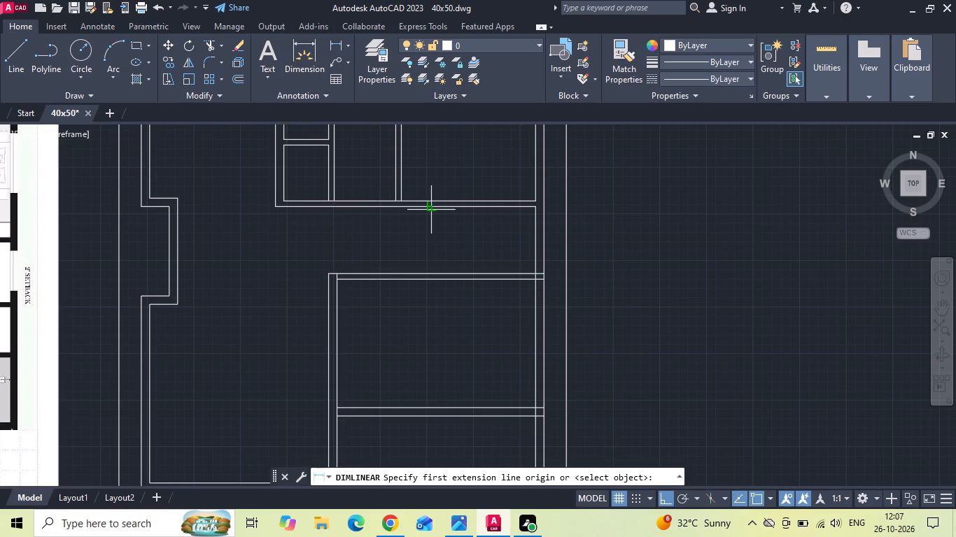
click(435, 269)
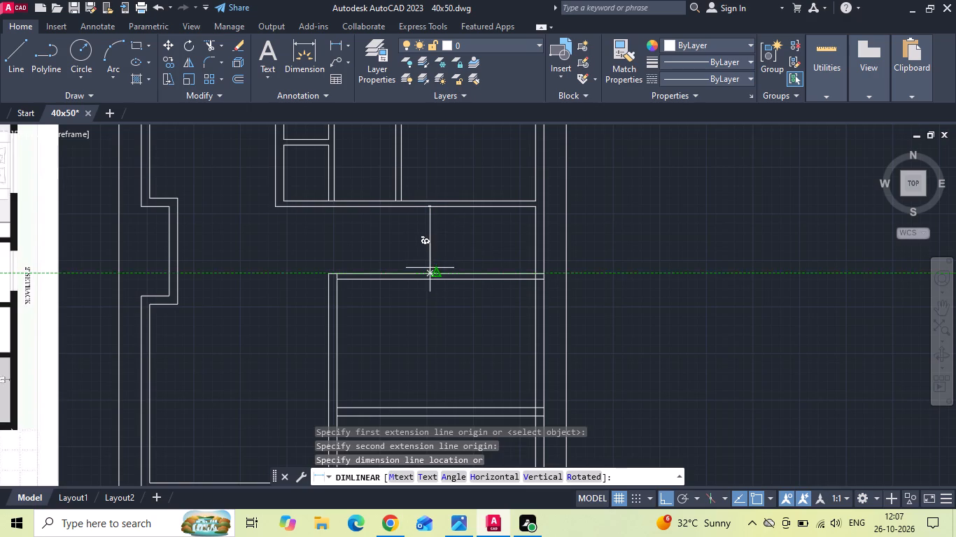
scroll(424, 252, up, 2)
scroll(424, 252, down, 2)
key(Escape)
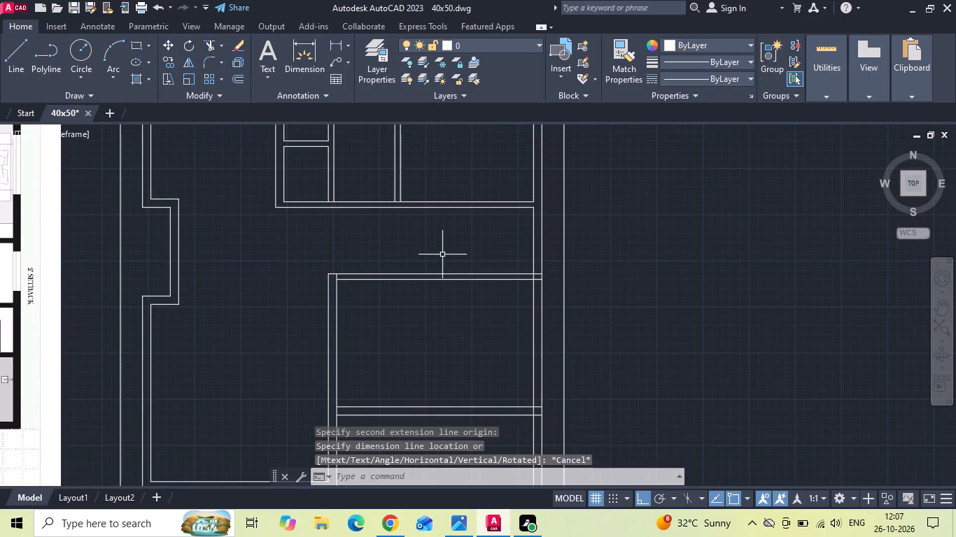
Trim Bedroom 2's wall lines inside the east exterior wall and the exterior wall south of the bedroom into a clean southeast corner.
key(t)
key(r)
key(space)
key(space)
scroll(533, 266, up, 2)
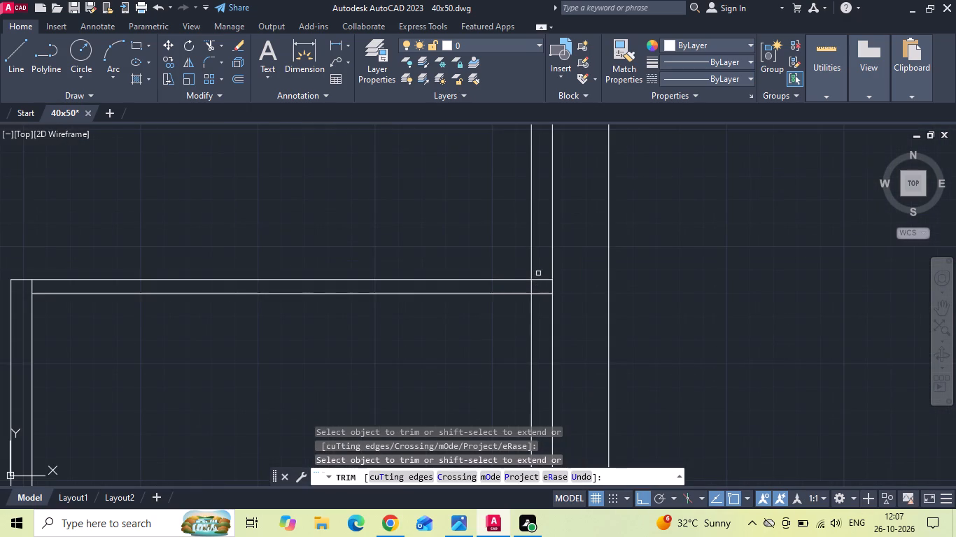
click(538, 273)
scroll(538, 273, down, 2)
middle_drag(539, 403, 542, 316)
scroll(544, 320, up, 2)
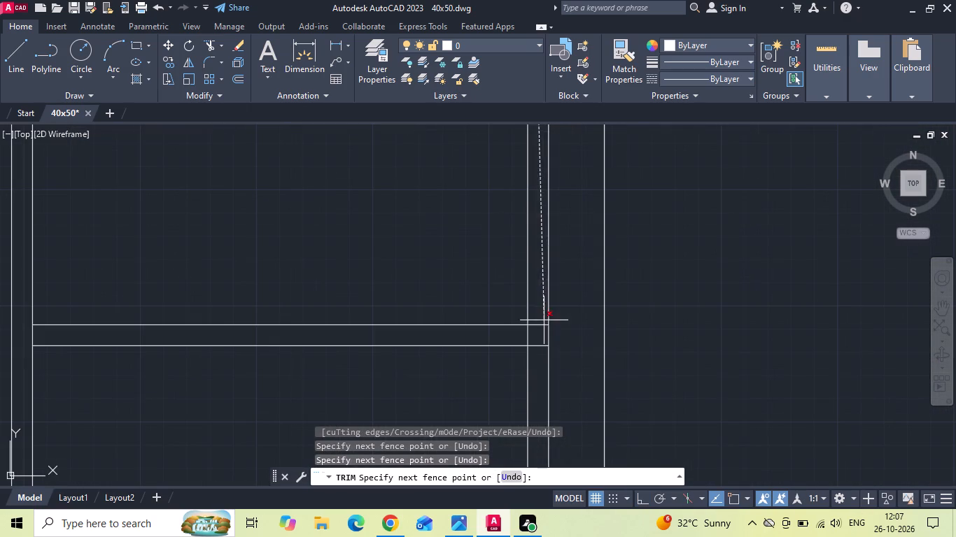
click(537, 327)
drag(555, 383, 428, 387)
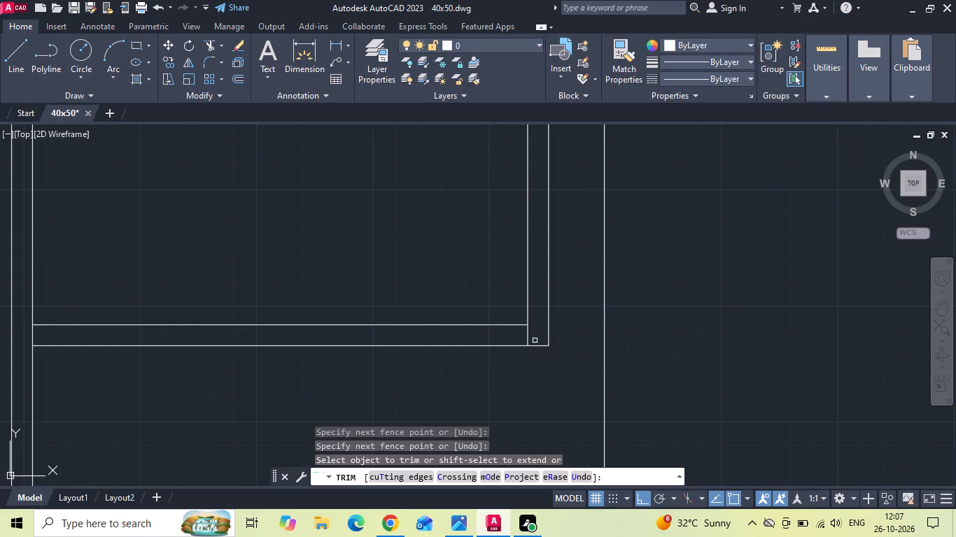
click(526, 334)
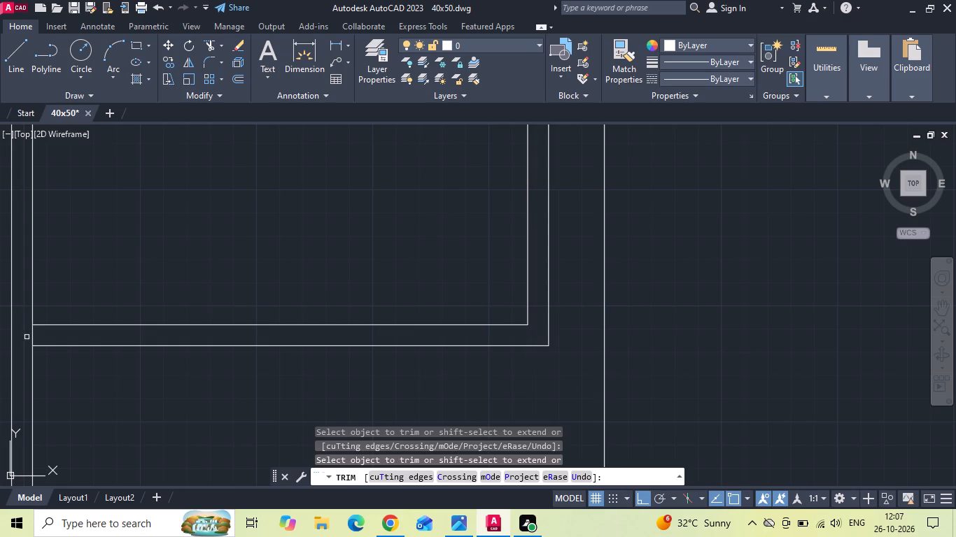
Trim the leftover line segments at Bedroom 2's southwest junction, northwest corner and northeast junction to open the wall connections.
click(30, 339)
scroll(244, 431, down, 2)
middle_drag(223, 296, 287, 301)
scroll(218, 252, up, 2)
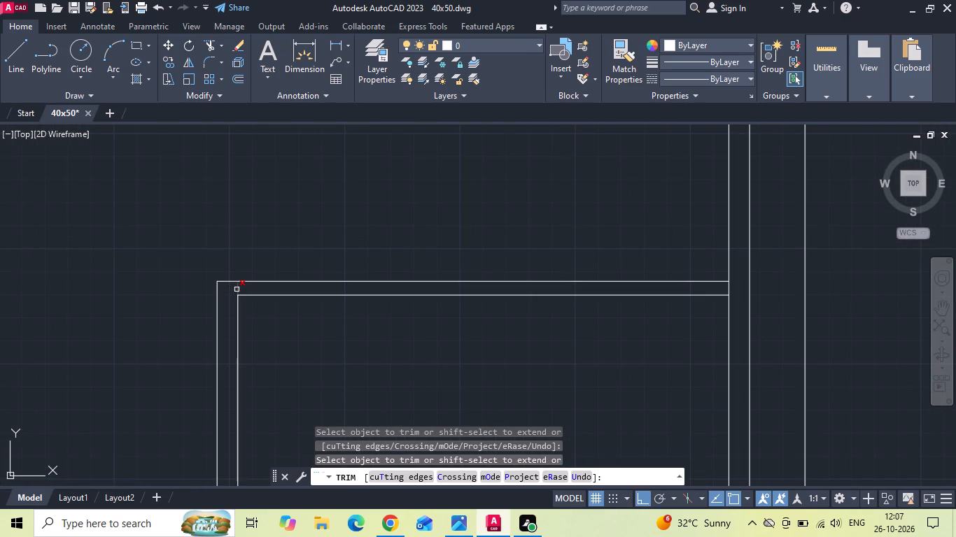
click(237, 289)
scroll(239, 289, down, 2)
scroll(411, 293, up, 2)
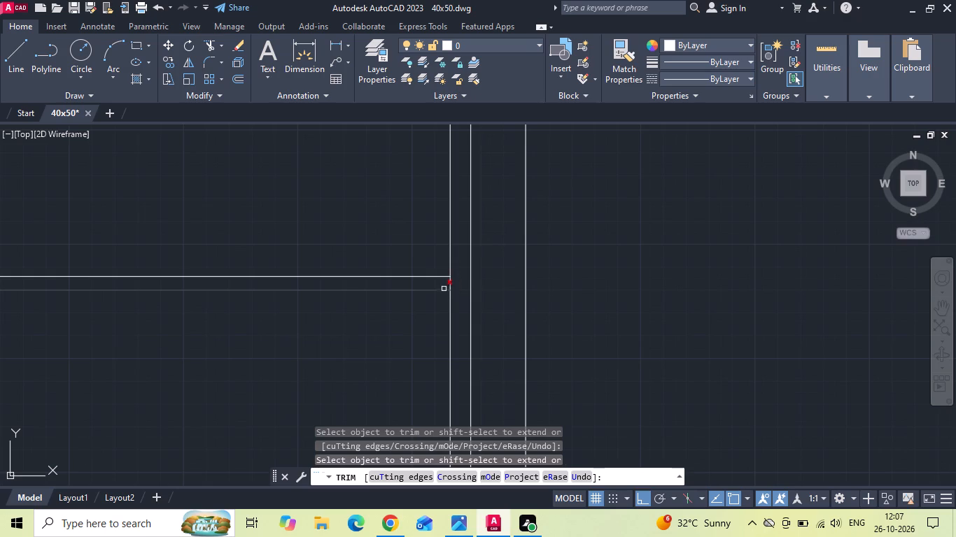
click(449, 285)
scroll(414, 368, down, 2)
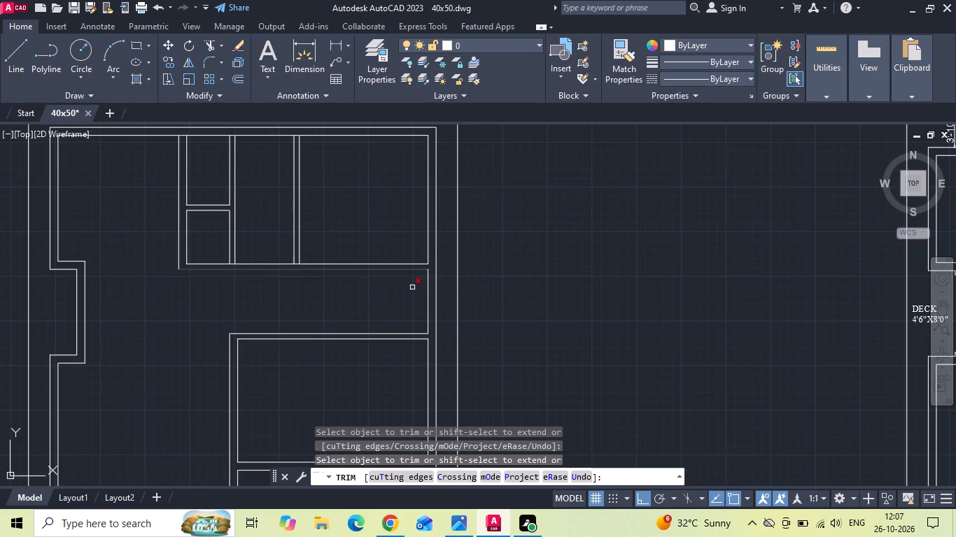
Copy the staircase space's east wall line 3' to the west to mark the edge of the landing.
scroll(401, 303, up, 1)
key(Escape)
click(443, 296)
right_click(398, 297)
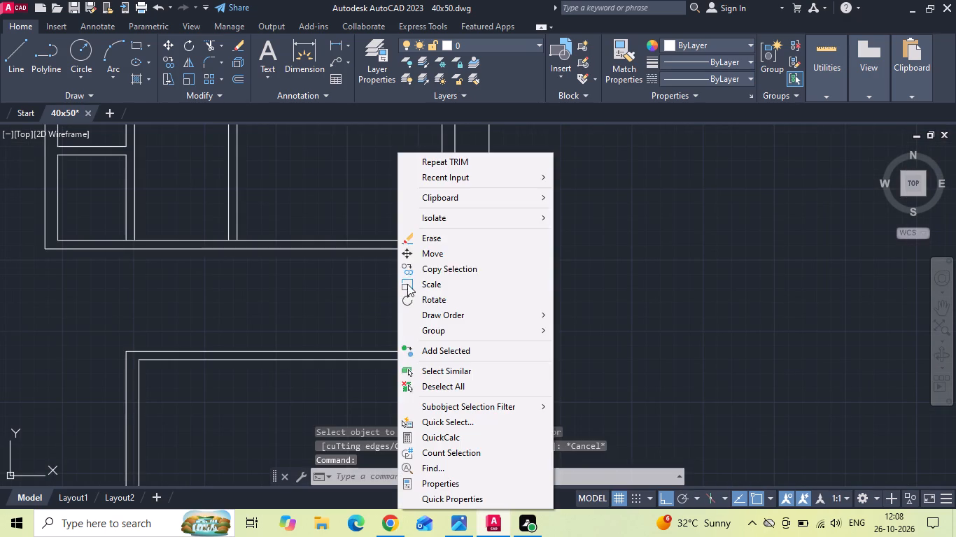
click(429, 266)
drag(391, 308, 342, 310)
text(3')
key(Return)
key(Escape)
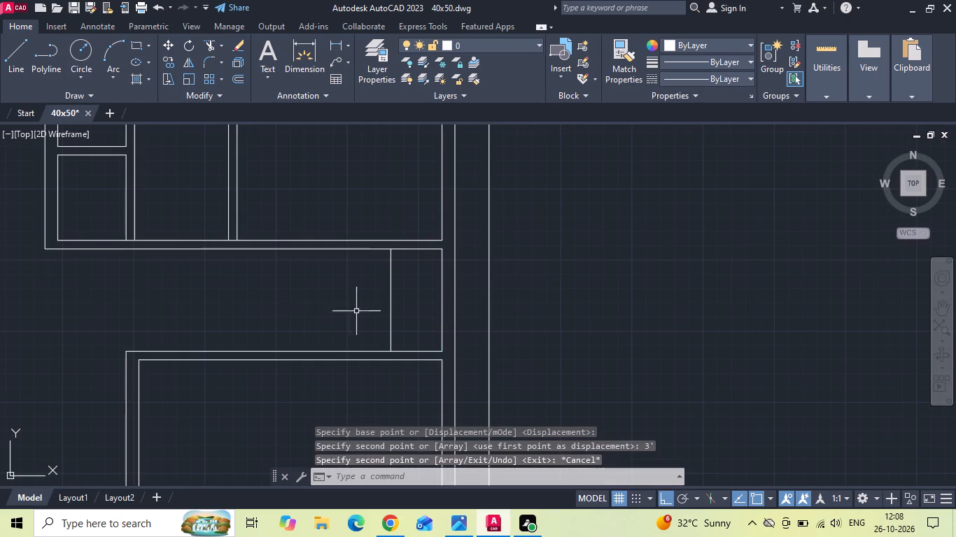
Copy the landing edge line westward at 10" intervals from 10" to 100" to lay out ten more stair tread lines.
drag(396, 308, 386, 311)
click(331, 315)
right_click(330, 315)
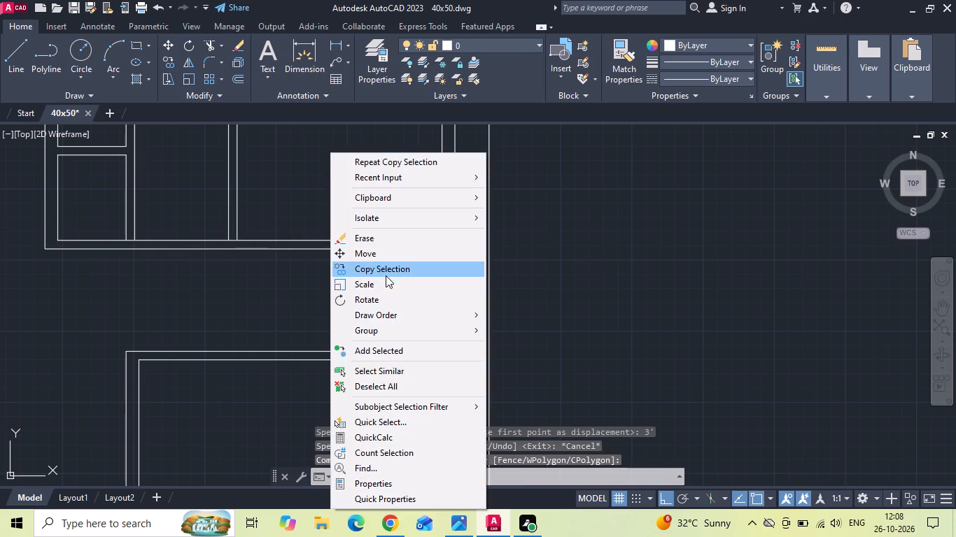
click(386, 275)
scroll(323, 304, up, 1)
drag(347, 319, 285, 320)
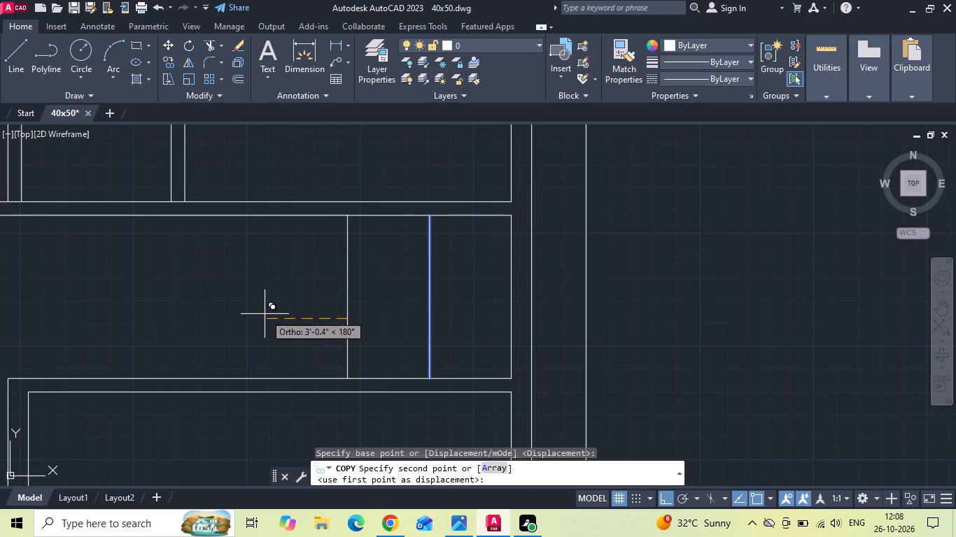
text(10)
key(Return)
text(20)
key(Return)
text(30)
key(Return)
text(40)
key(Return)
text(50)
key(Return)
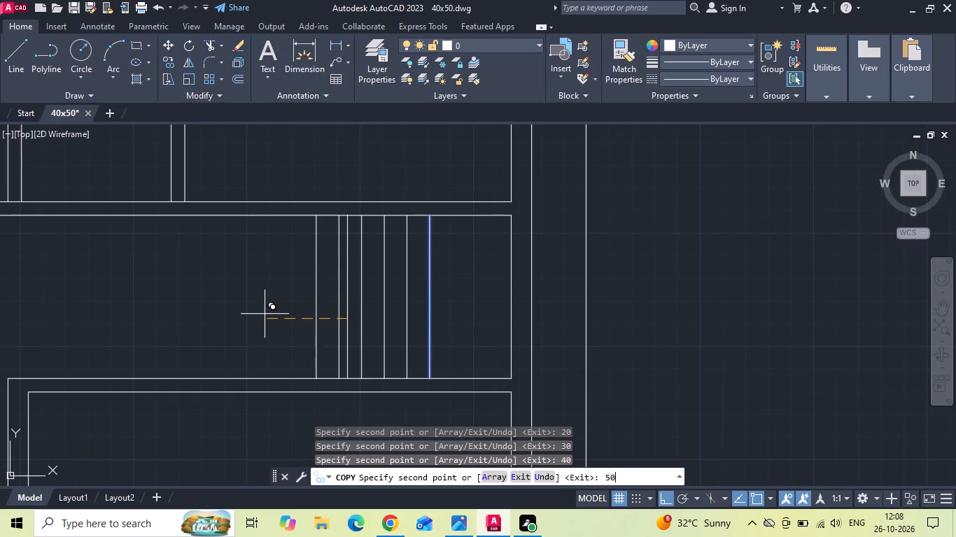
text(60)
key(Return)
text(70)
key(Return)
text(80)
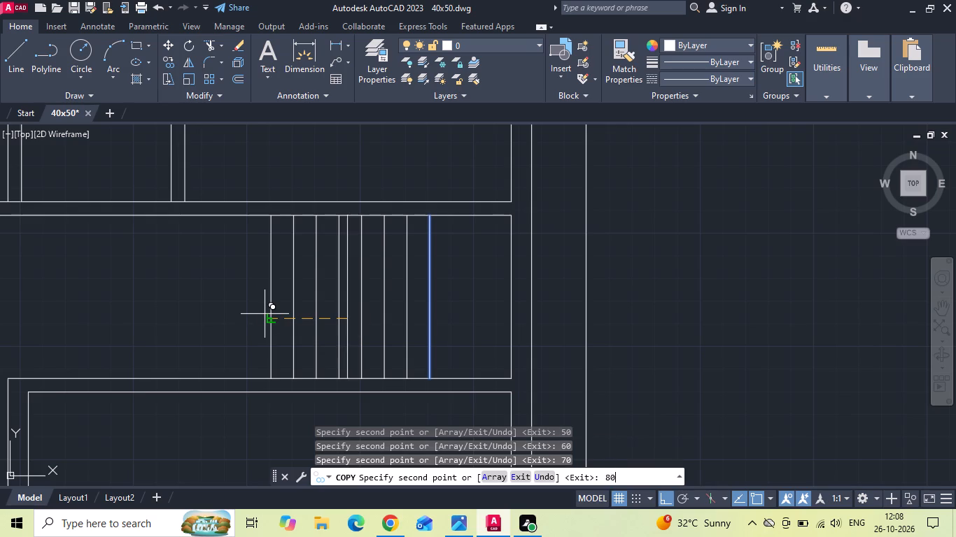
key(Return)
text(90)
key(Return)
text(100)
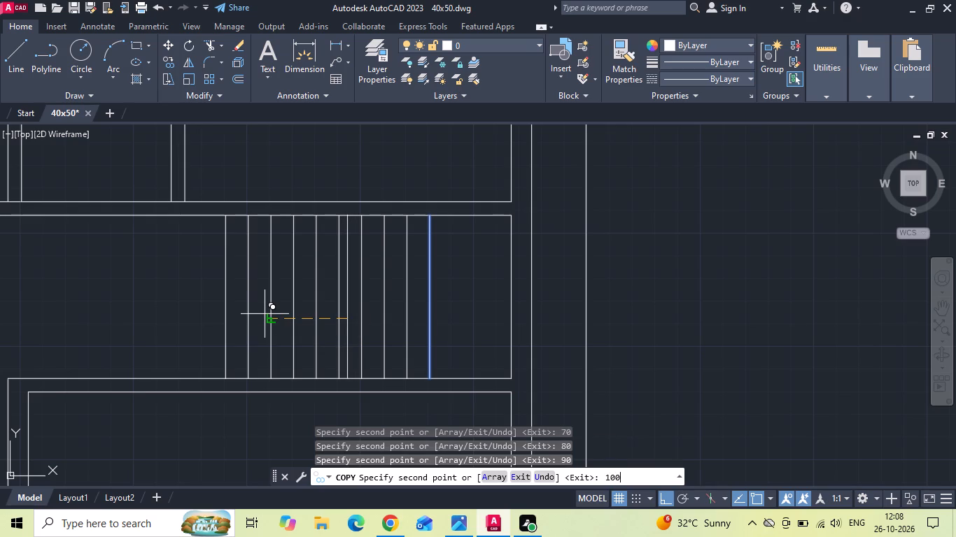
key(Return)
key(Escape)
Draw a horizontal line through the treads' midpoints from the westernmost tread to the landing edge, dividing the two flights.
text(L)
key(space)
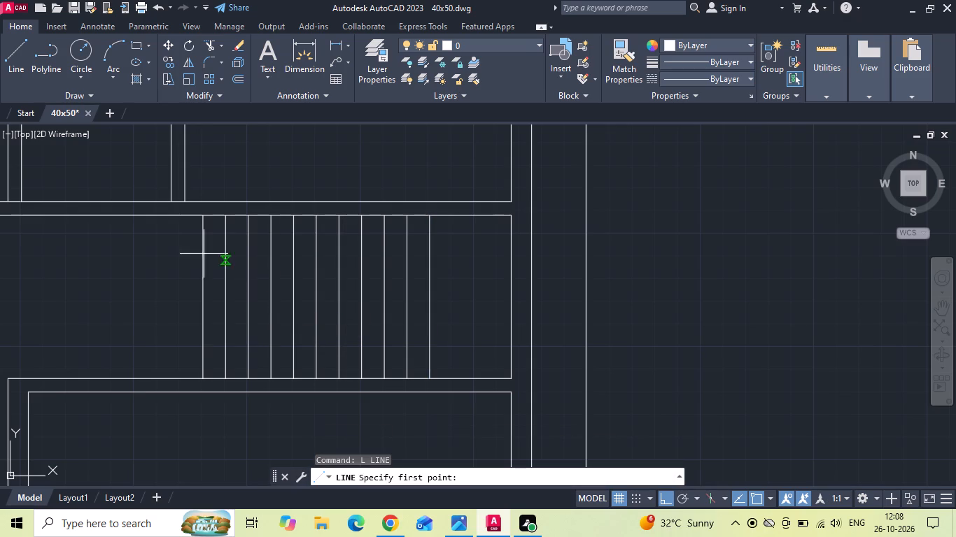
click(205, 299)
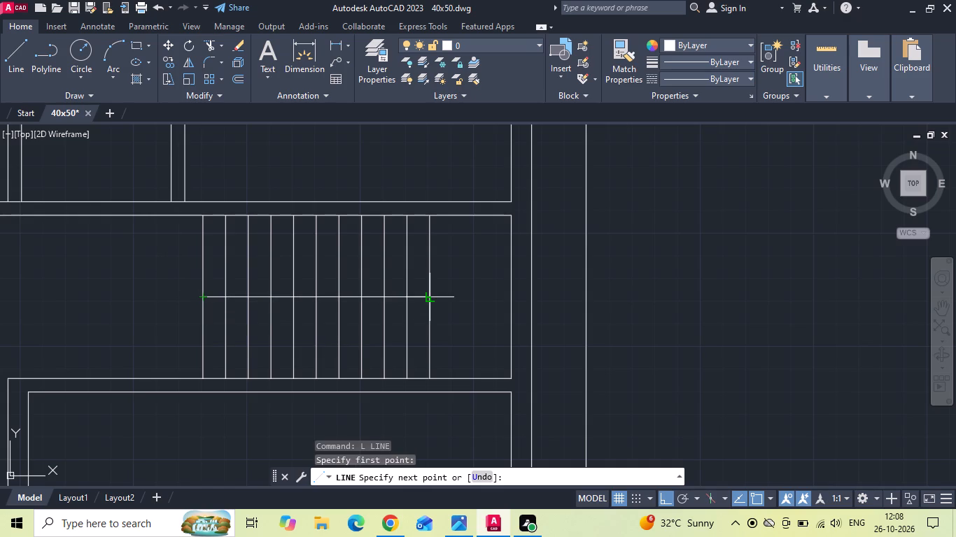
click(432, 301)
key(Escape)
Trim the four westernmost tread lines above the dividing line to shorten the upper flight.
key(t)
key(r)
key(space)
key(space)
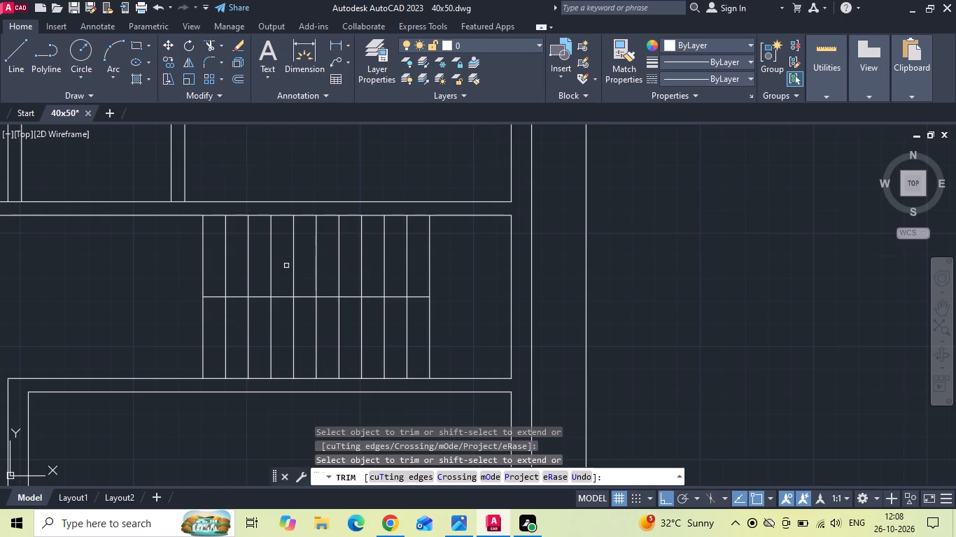
click(286, 266)
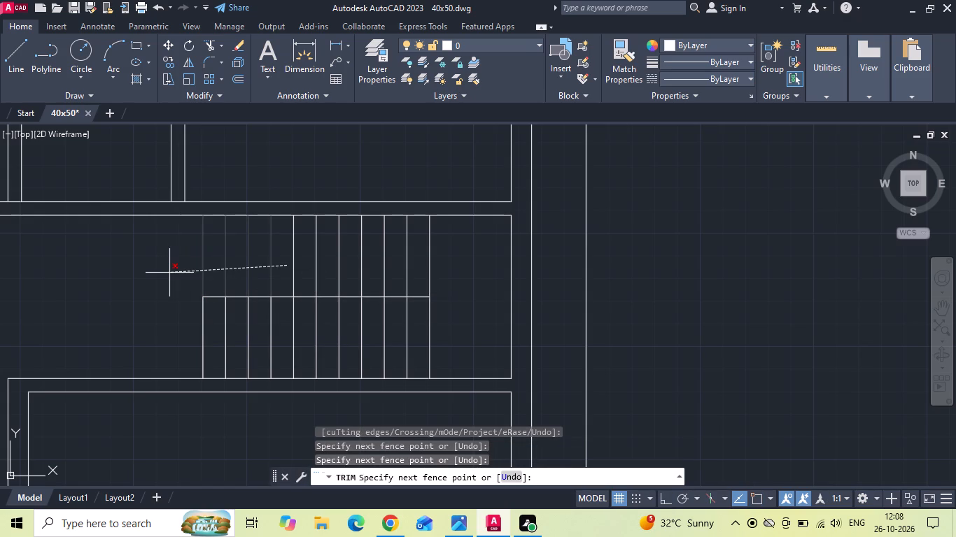
click(169, 273)
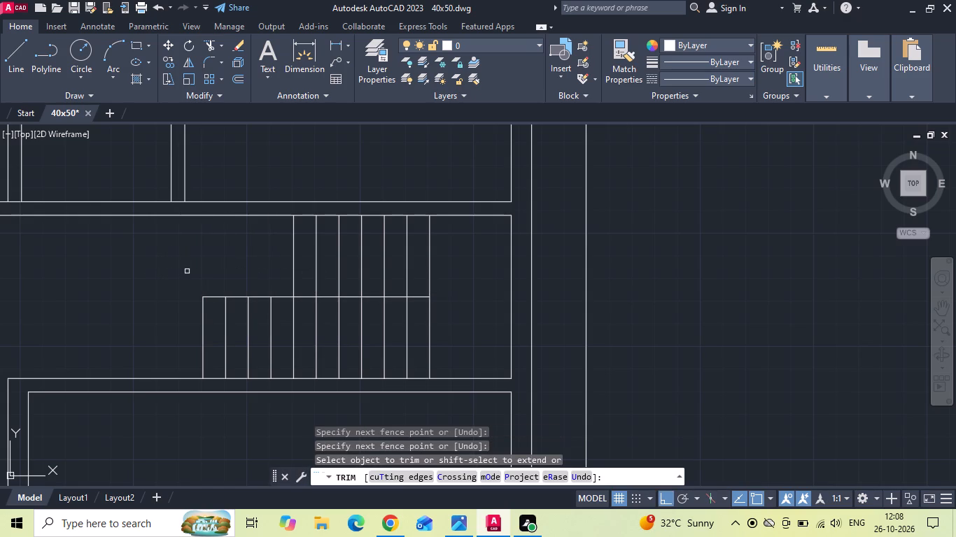
key(Escape)
Move the KITCHEN 12'0"X10'0" label from the labelled plan into the new plan's northwest room.
scroll(187, 271, down, 3)
scroll(255, 269, down, 1)
middle_drag(337, 257, 404, 253)
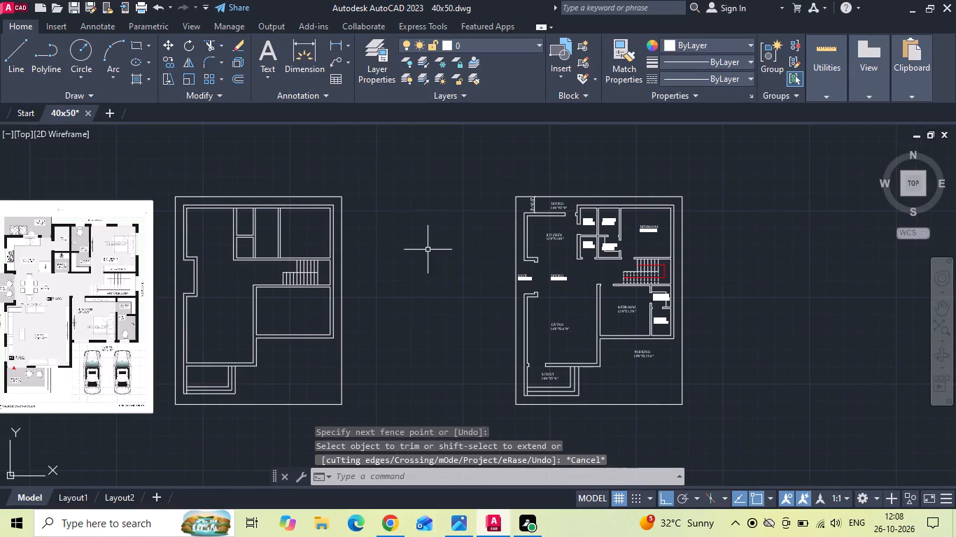
click(558, 233)
right_click(556, 234)
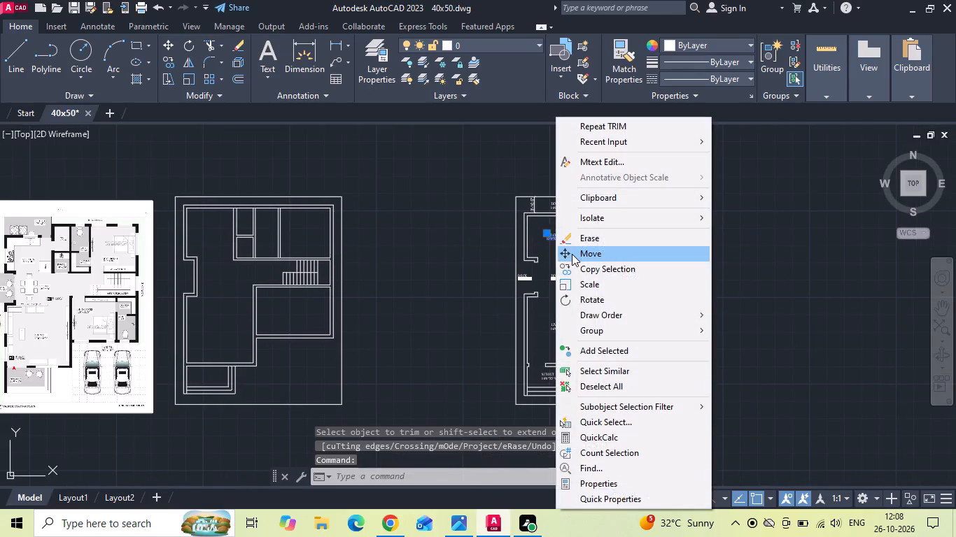
click(572, 254)
click(568, 248)
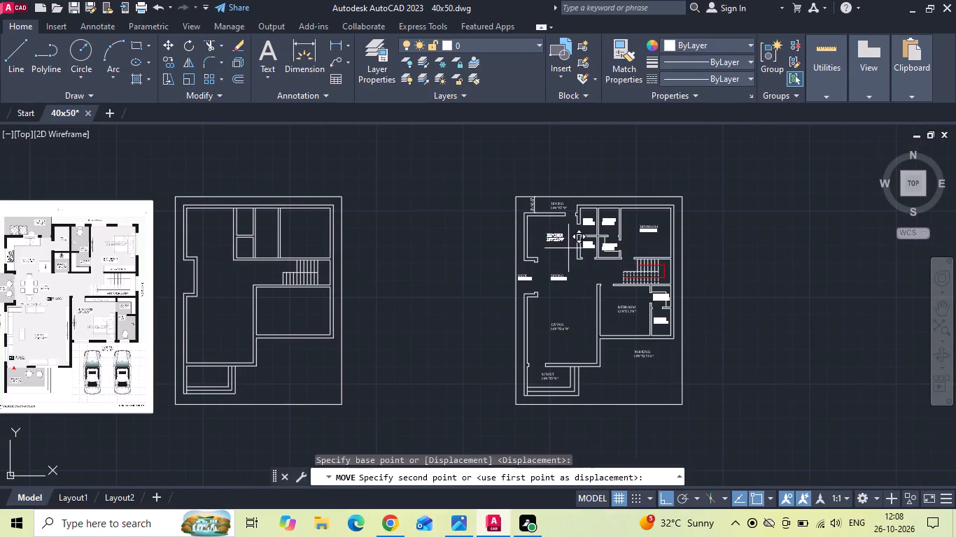
scroll(226, 238, up, 2)
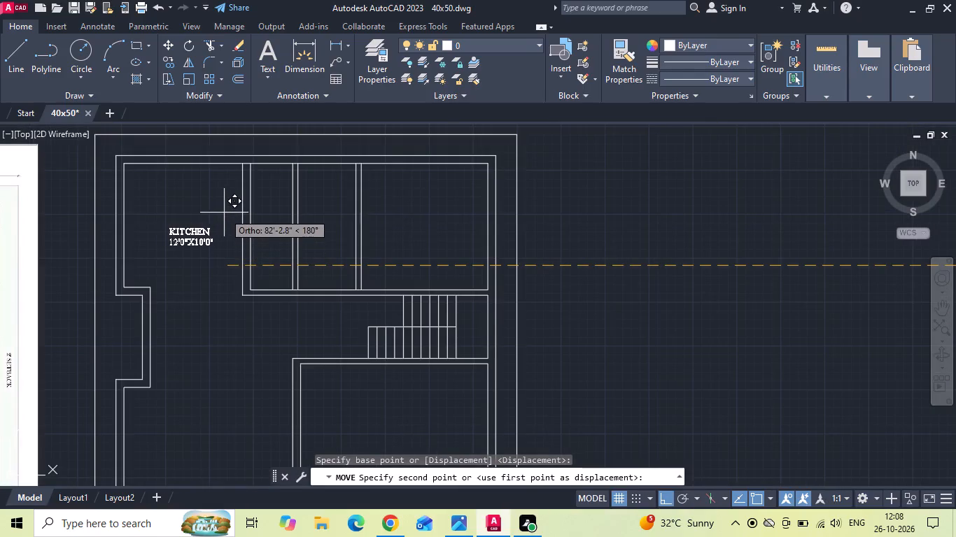
click(220, 209)
key(Escape)
Offset the short horizontal wall line at the kitchen's southwest corner 10' north to mark the kitchen's north wall.
middle_drag(215, 206, 248, 217)
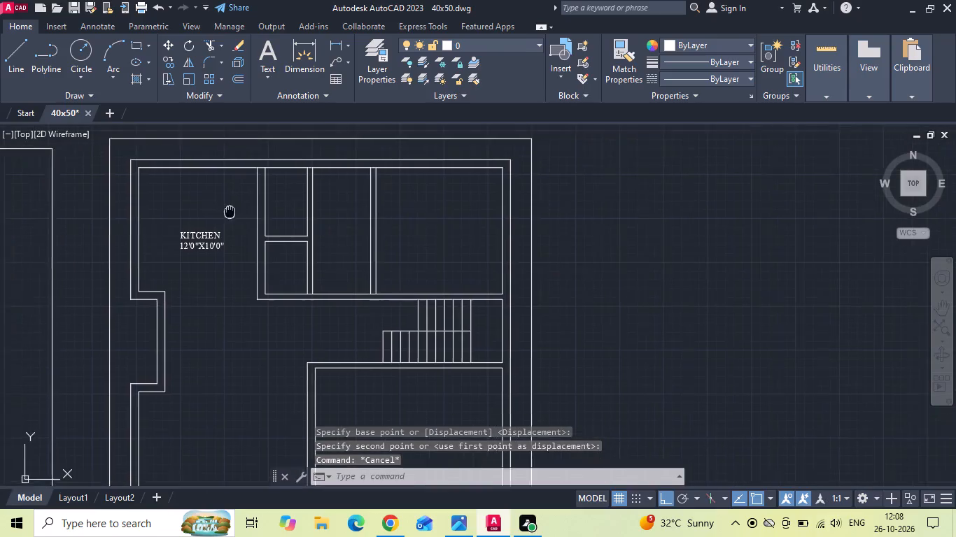
middle_drag(248, 217, 405, 259)
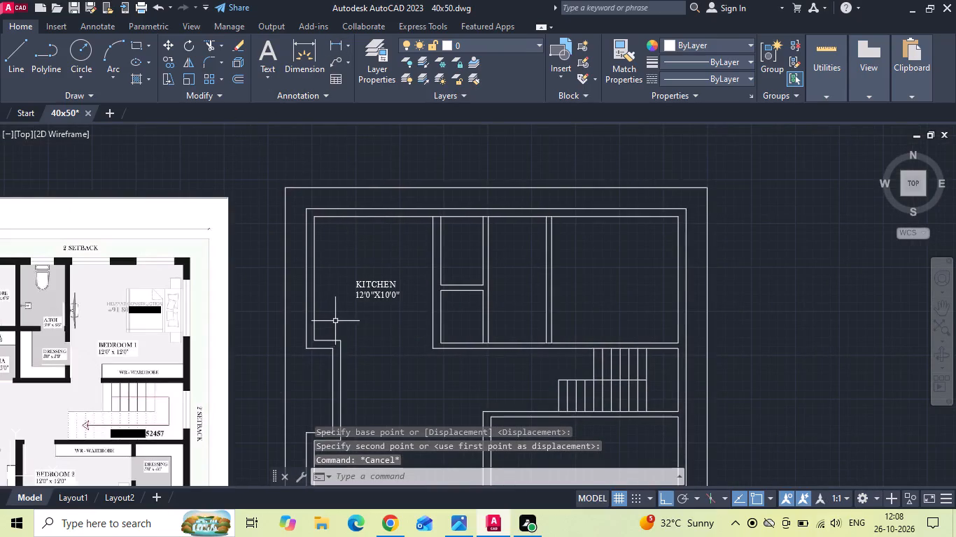
text(O)
key(space)
text(10')
key(Return)
click(323, 339)
click(335, 287)
key(Escape)
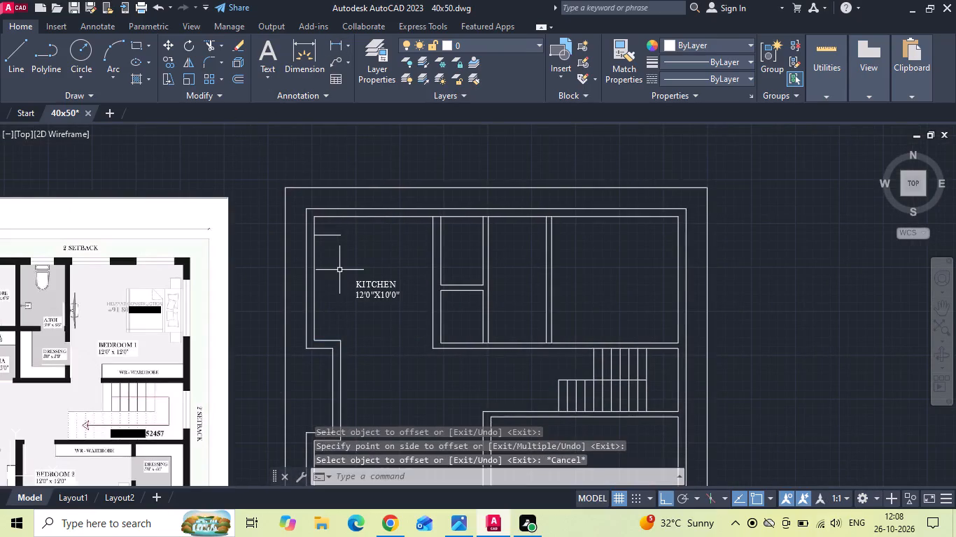
Offset the kitchen's new north wall line 9" north to give the wall its thickness.
text(O 9)
key(space)
scroll(342, 242, up, 1)
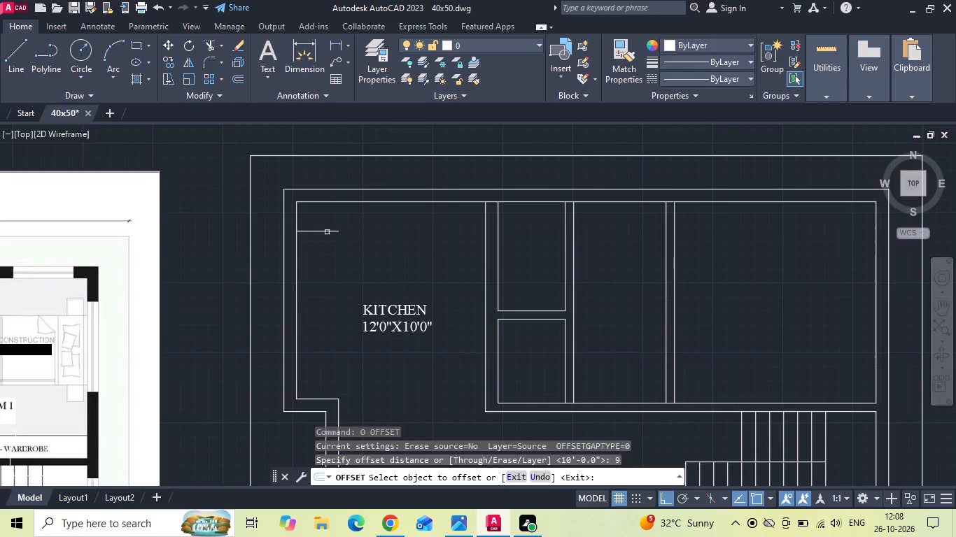
click(328, 230)
click(331, 215)
middle_drag(351, 251, 351, 289)
key(Escape)
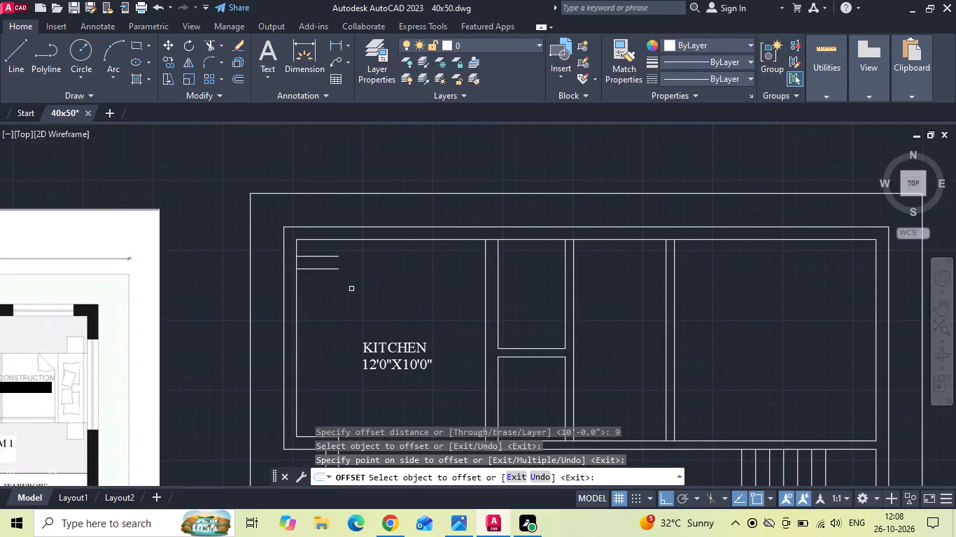
Extend both kitchen north wall lines to the store wall, the outer one to the west exterior face, and the store wall line to the north exterior face.
key(e)
key(x)
key(space)
drag(335, 249, 331, 273)
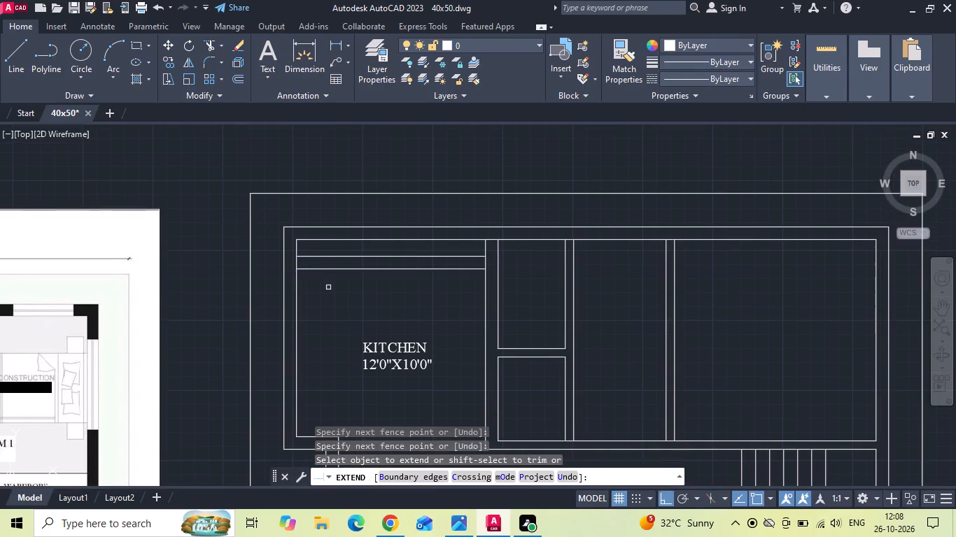
click(328, 287)
click(382, 294)
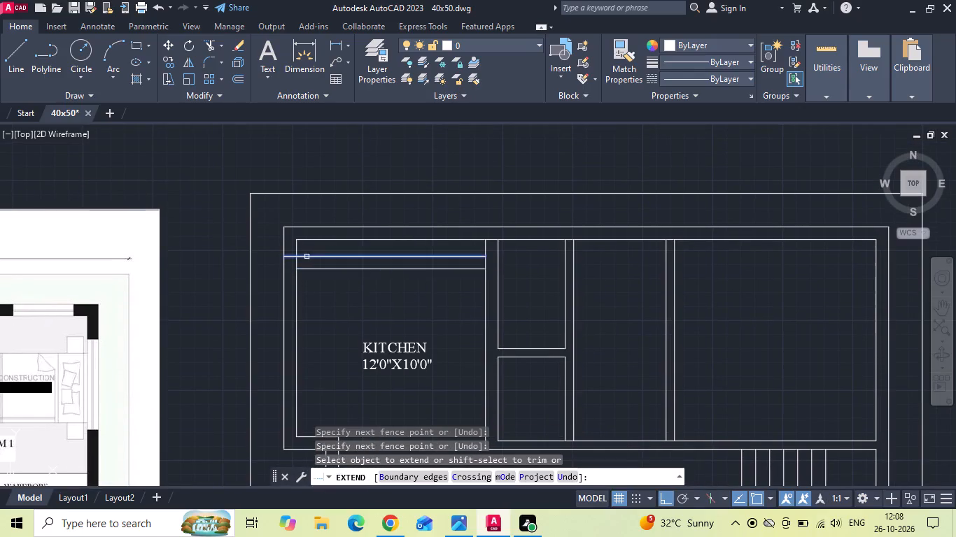
click(307, 257)
click(484, 250)
key(Escape)
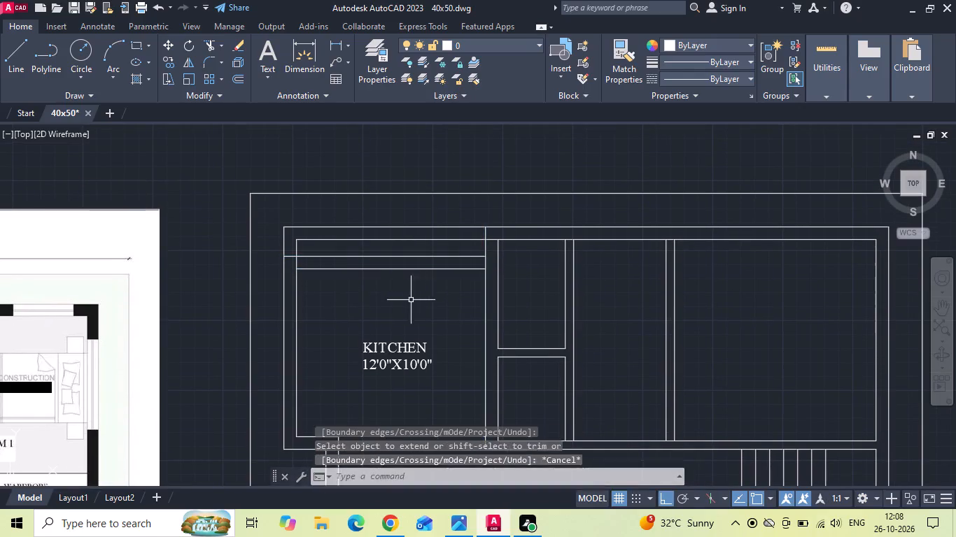
Trim the old north wall above the kitchen and the leftover segments at its northwest and northeast corners.
key(t)
key(r)
key(space)
click(401, 243)
click(403, 224)
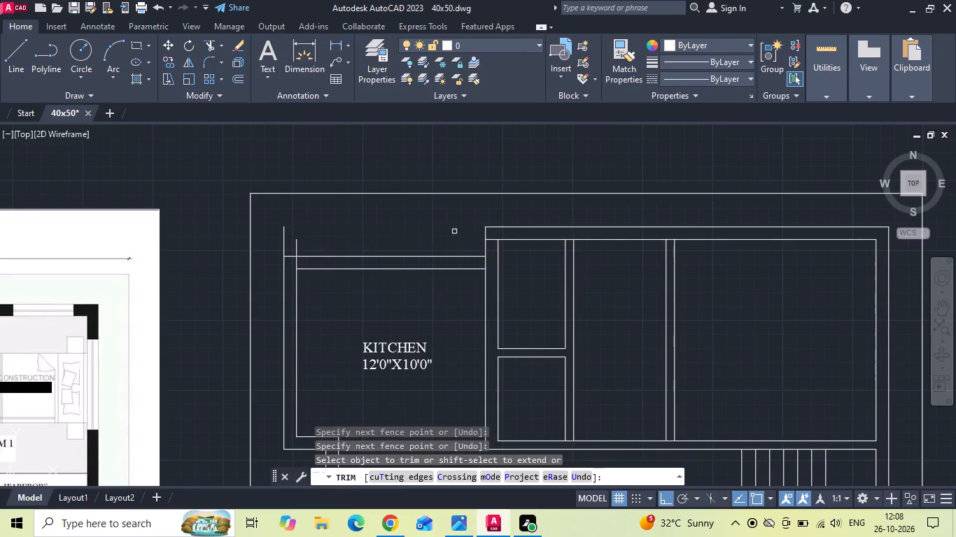
click(491, 238)
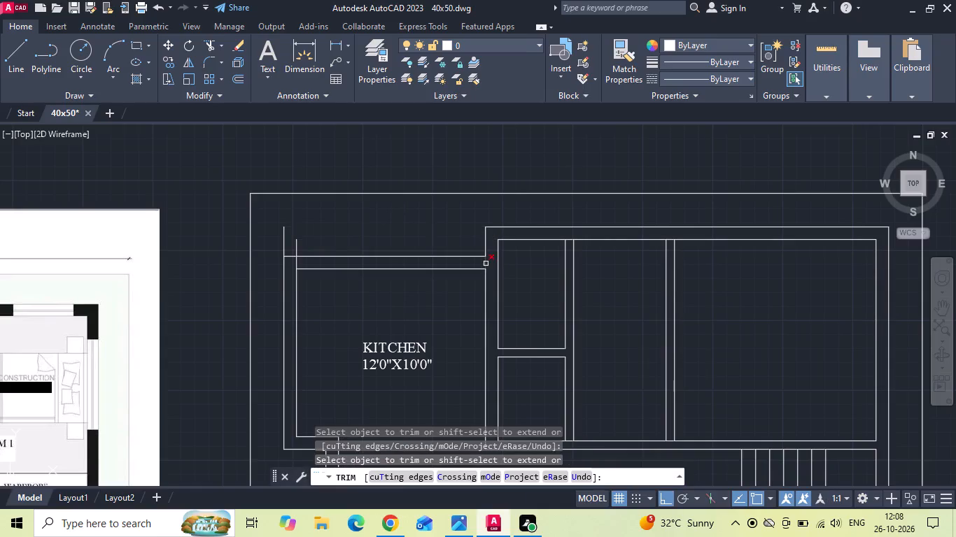
click(486, 264)
drag(313, 249, 306, 247)
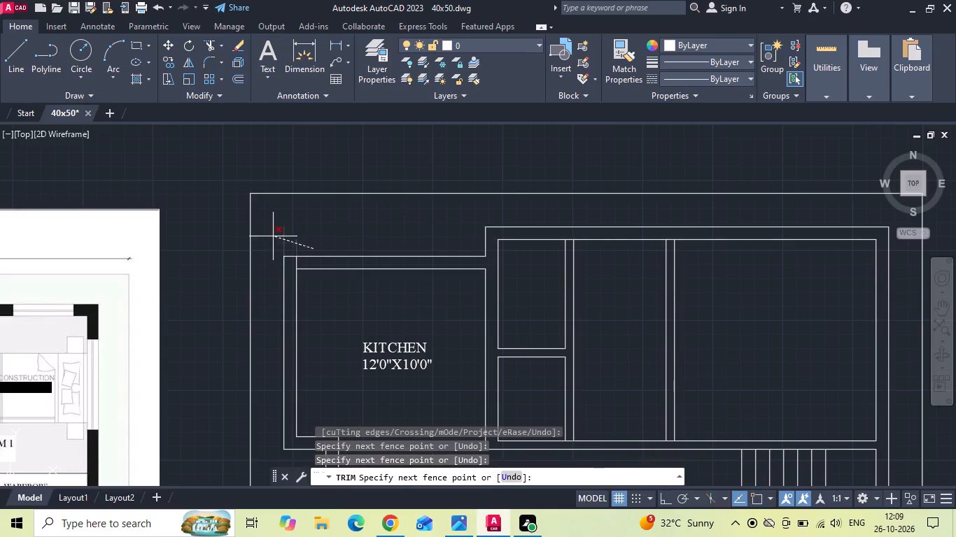
click(273, 236)
click(295, 261)
key(Escape)
Move the DINING 10'0"X5'0" label from the labelled plan into the strip north of the new plan's kitchen.
scroll(293, 236, down, 2)
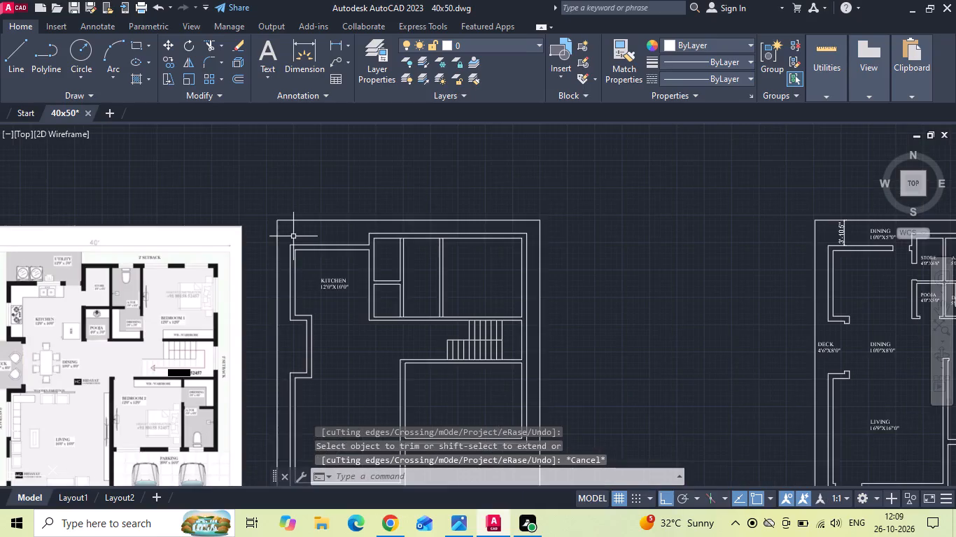
scroll(290, 236, down, 2)
scroll(561, 243, up, 2)
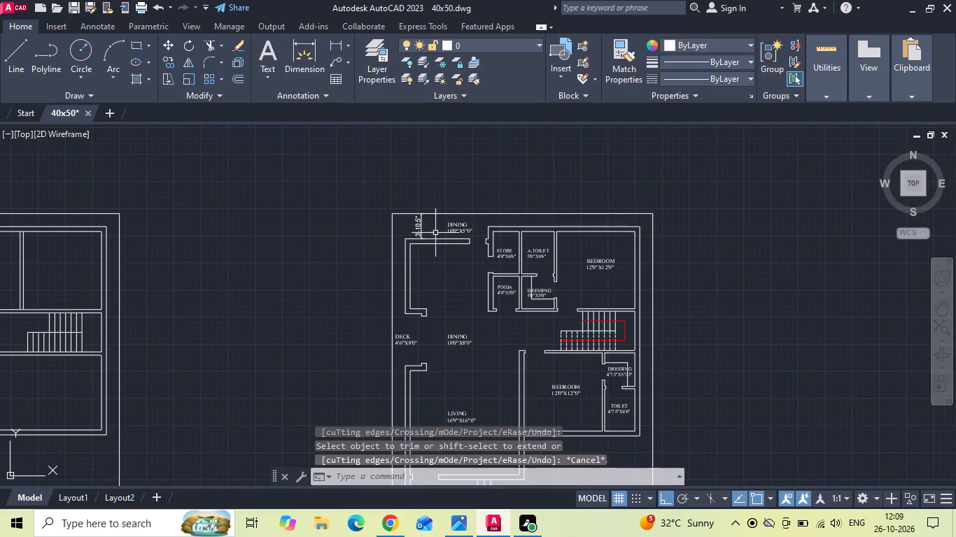
click(451, 225)
right_click(451, 225)
click(491, 255)
scroll(495, 270, down, 1)
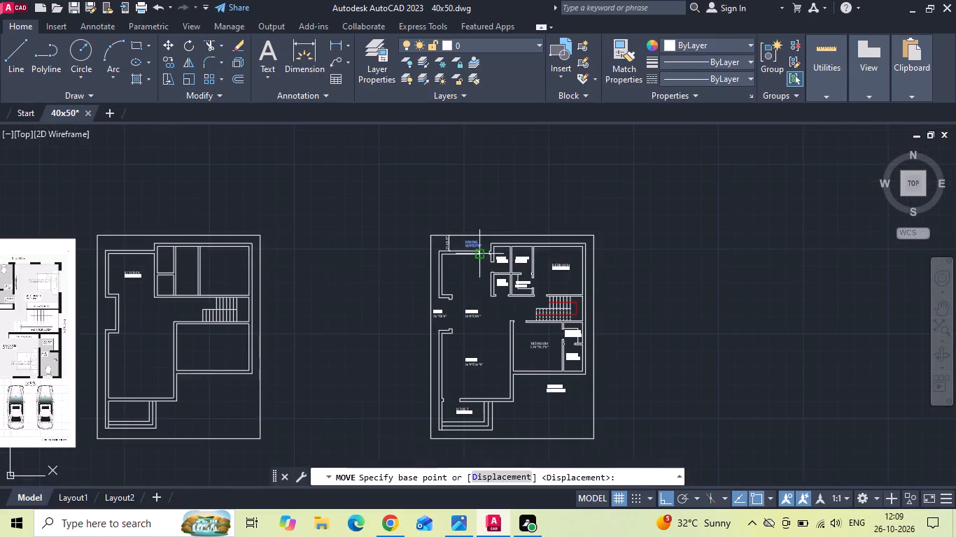
drag(444, 251, 399, 251)
scroll(112, 243, up, 3)
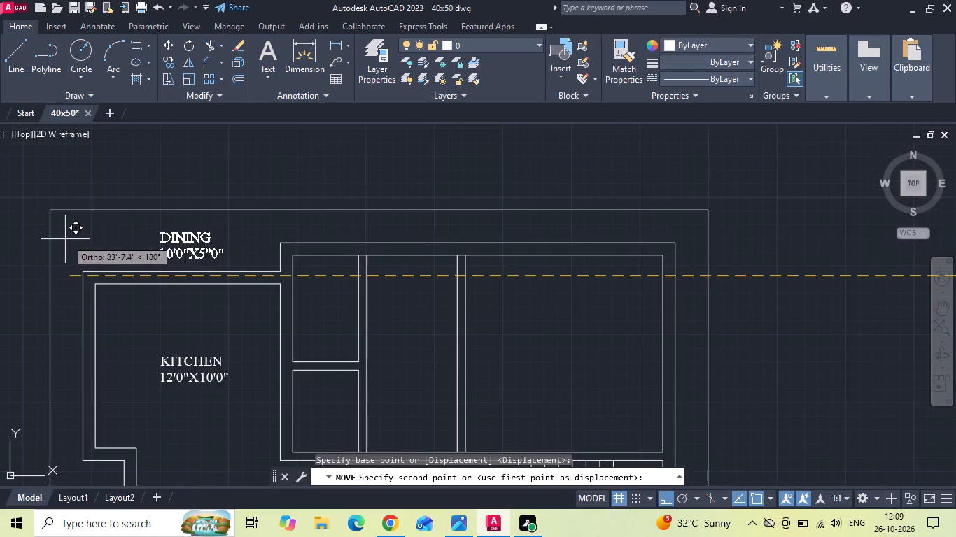
click(65, 239)
key(Escape)
Copy the STORE, A.TOILET and northeast BEDROOM 12'0"X12'0" labels from the labelled plan into the matching rooms of the new plan.
scroll(195, 262, down, 2)
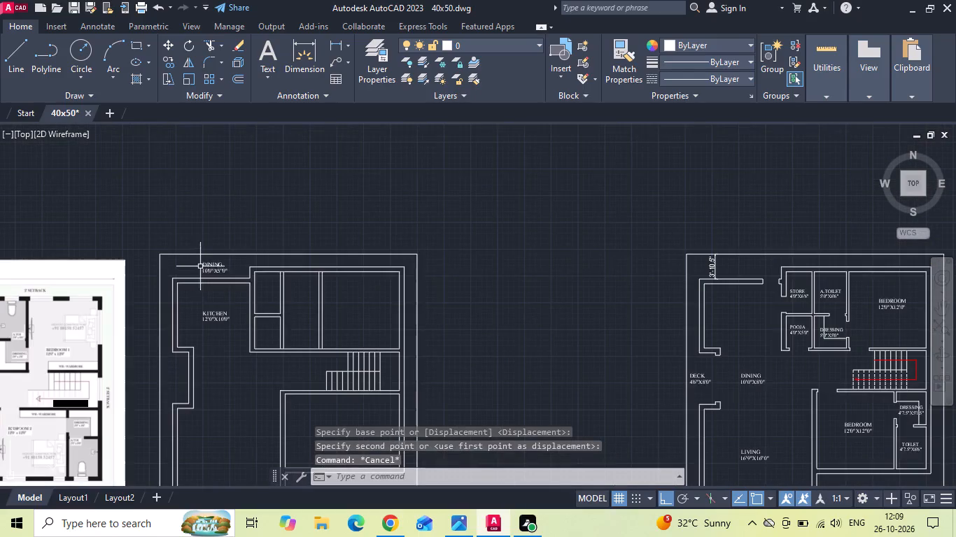
scroll(200, 266, up, 2)
scroll(221, 259, down, 3)
middle_drag(573, 270, 530, 261)
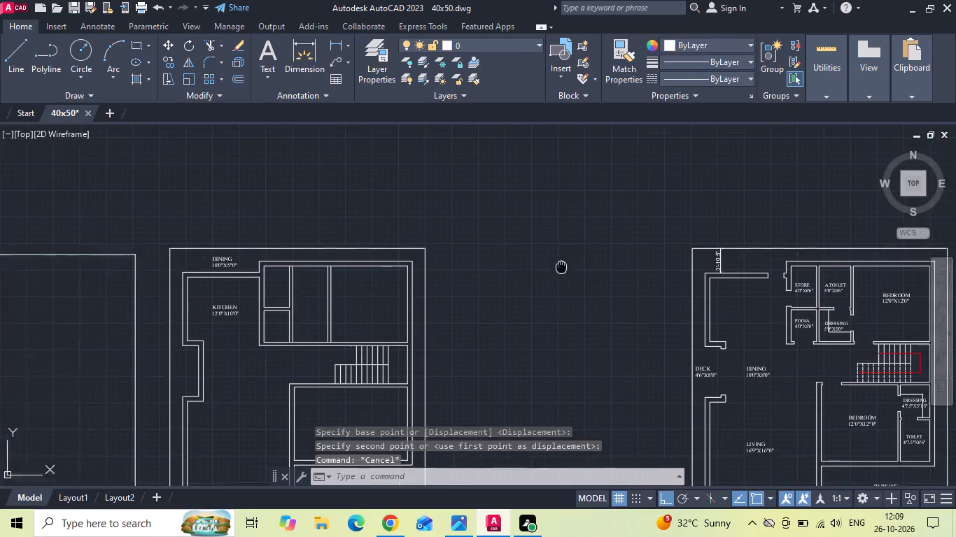
middle_drag(530, 261, 216, 224)
scroll(458, 242, up, 1)
click(433, 246)
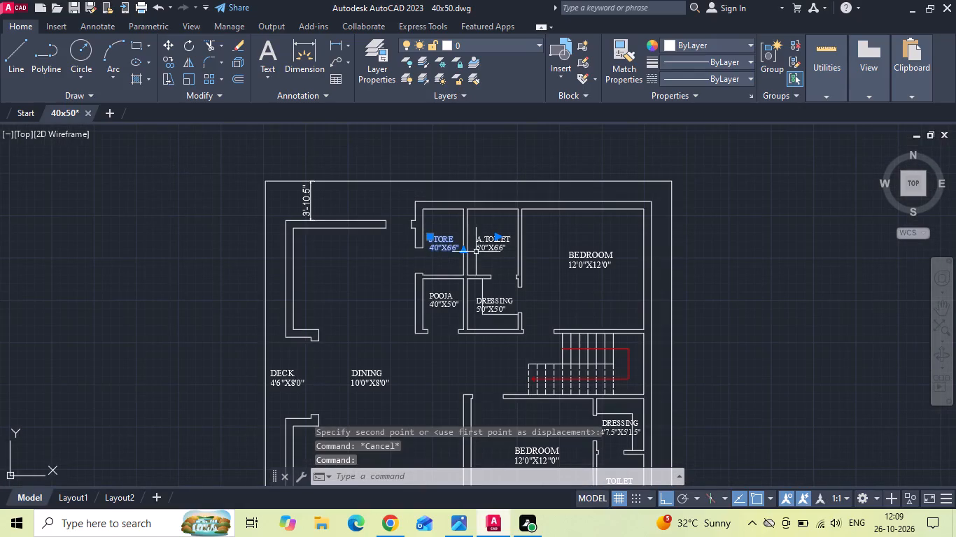
click(481, 251)
click(593, 257)
right_click(593, 257)
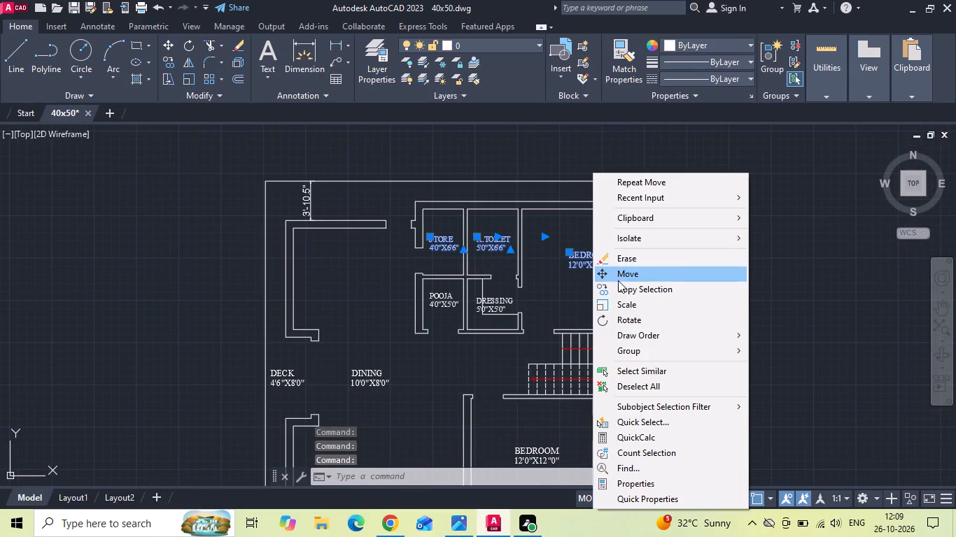
click(618, 282)
click(647, 209)
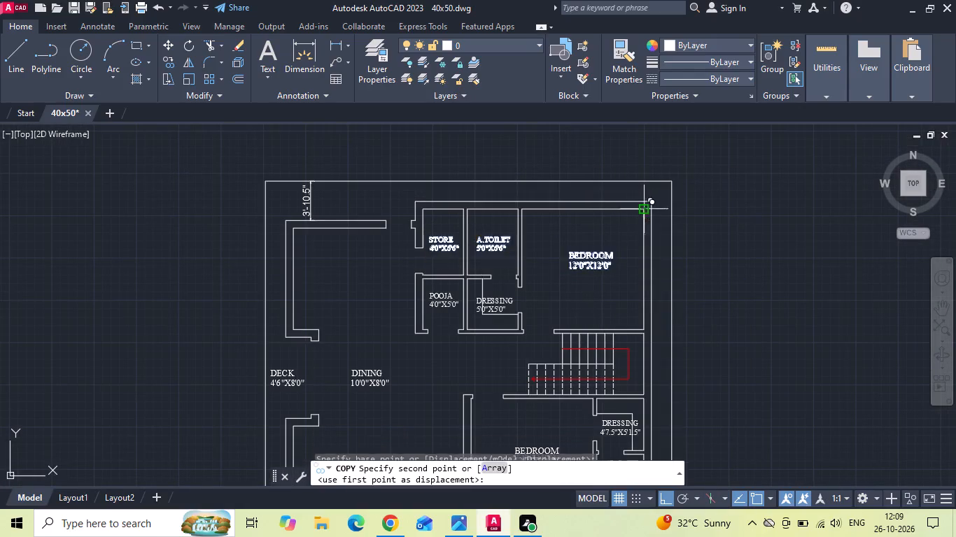
scroll(637, 240, down, 2)
scroll(333, 236, up, 4)
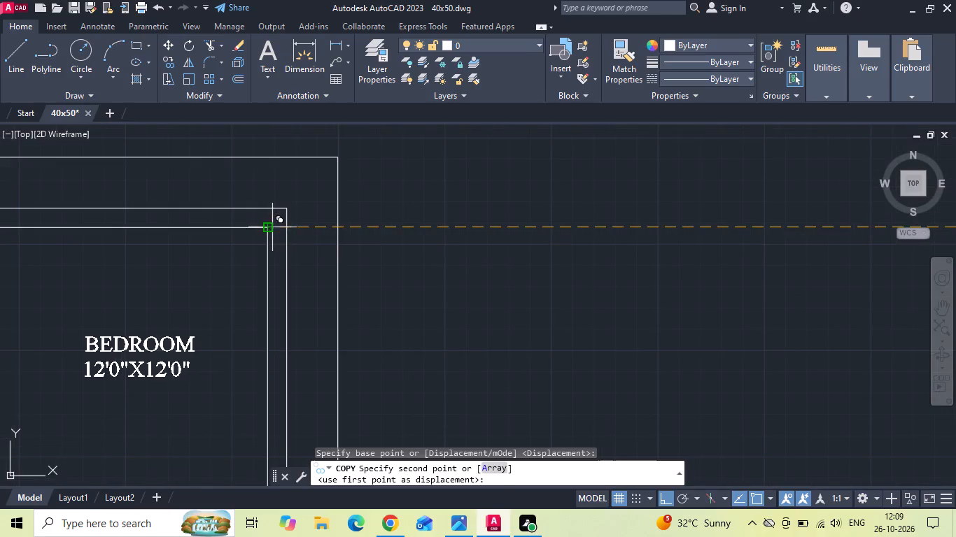
click(269, 229)
scroll(420, 242, down, 3)
key(Escape)
Move the copied STORE label slightly west so it sits inside the new plan's store room.
scroll(299, 247, up, 2)
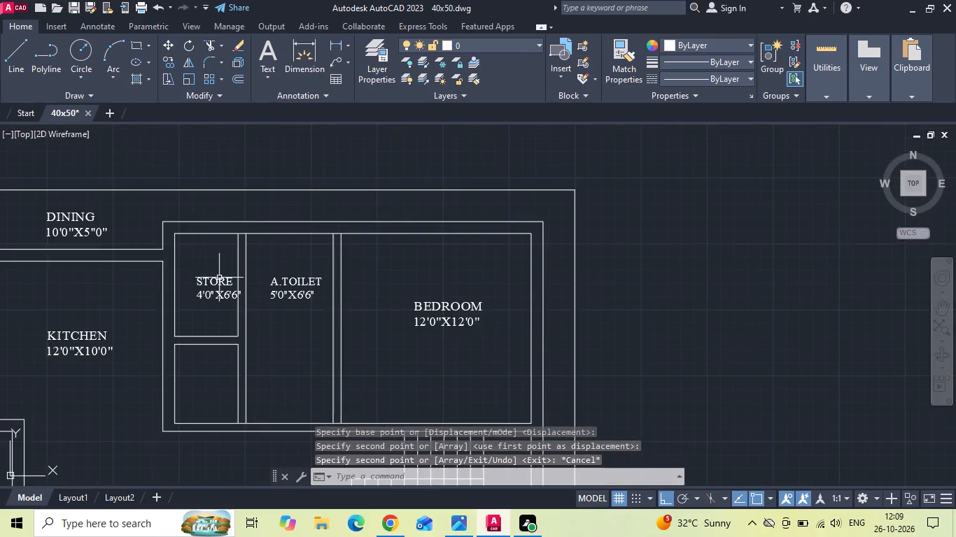
scroll(218, 282, up, 1)
click(216, 286)
right_click(201, 254)
click(239, 254)
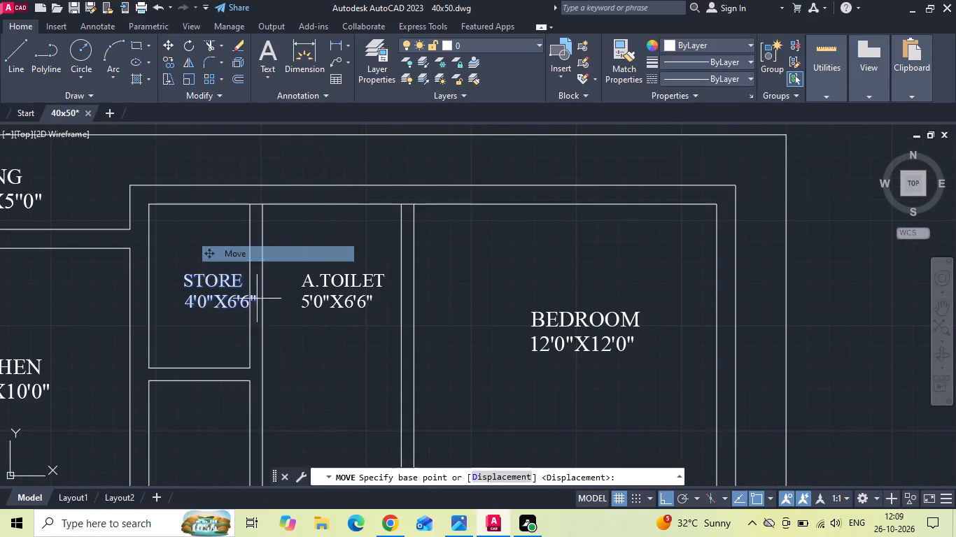
click(344, 392)
click(324, 388)
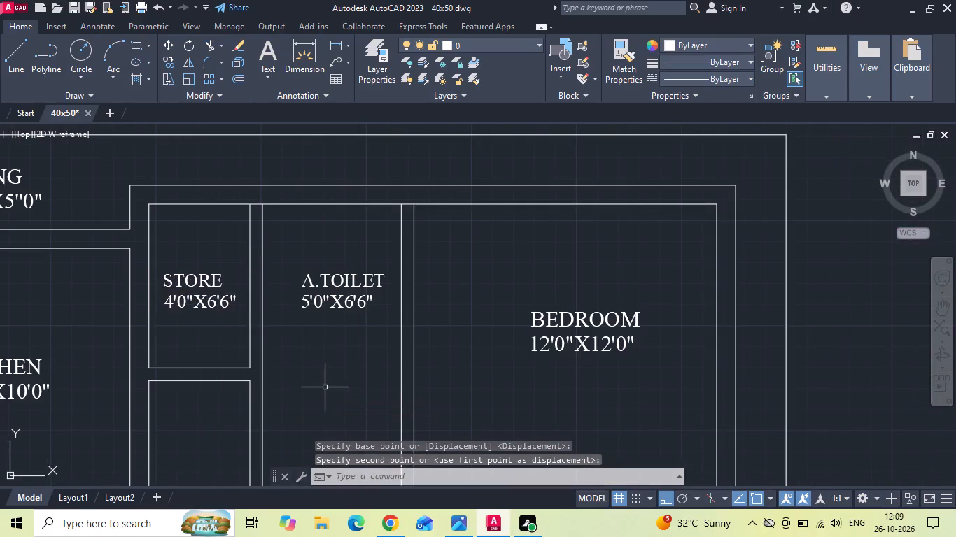
Copy the POOJA 4'0"X5'0" and DRESSING 5'0"X5'0" labels into the new plan, south of the store and attached toilet.
scroll(296, 268, down, 5)
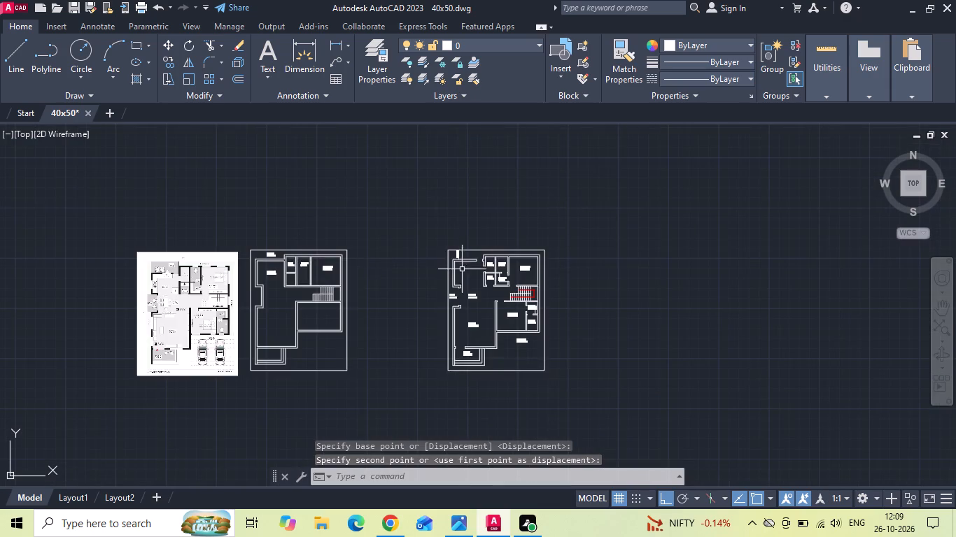
scroll(288, 274, up, 2)
scroll(283, 273, down, 2)
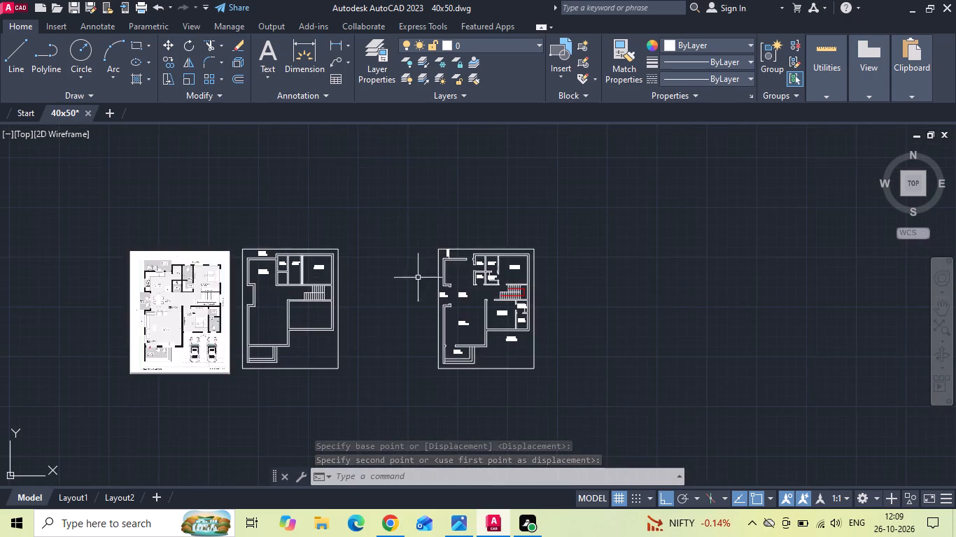
scroll(514, 278, up, 3)
click(420, 271)
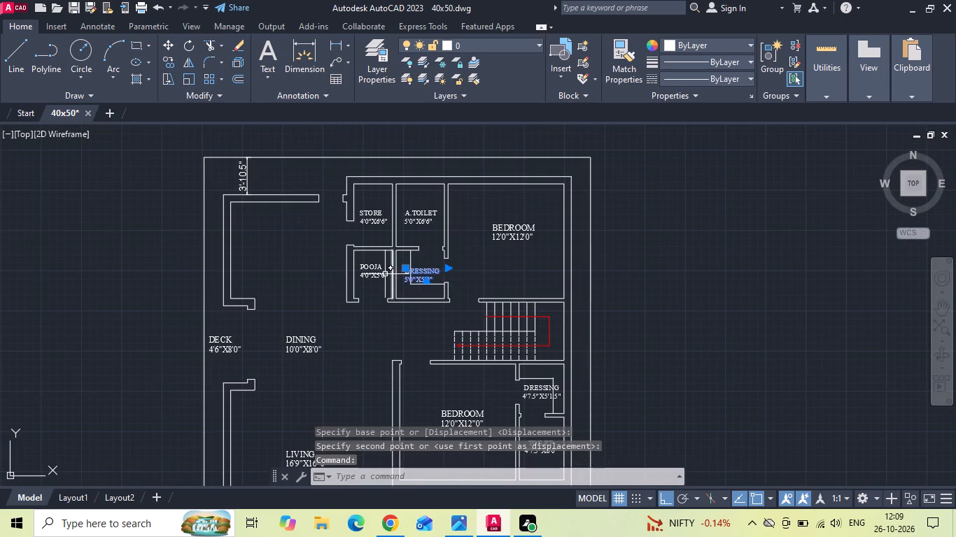
click(385, 274)
right_click(385, 274)
click(430, 283)
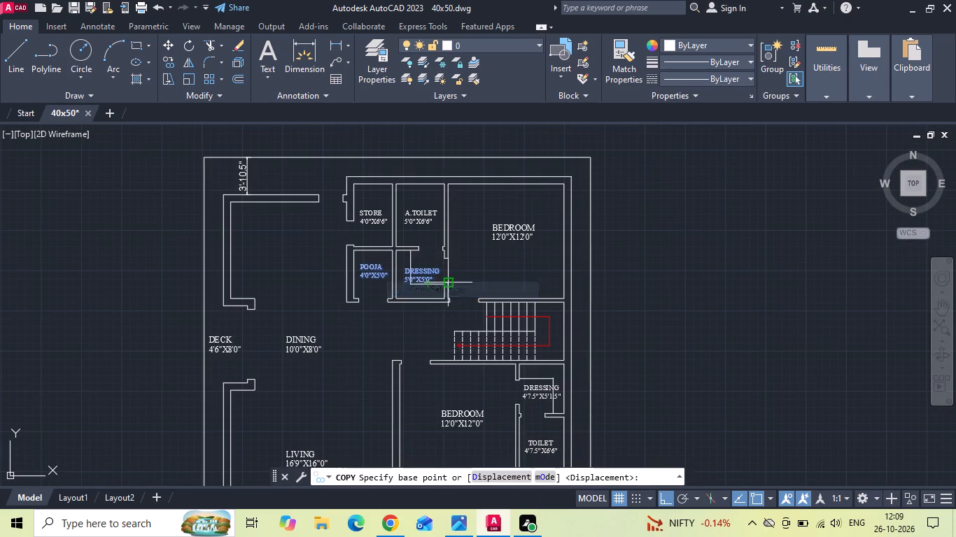
scroll(449, 263, up, 2)
scroll(493, 263, down, 2)
drag(516, 271, 450, 273)
middle_drag(279, 260, 641, 258)
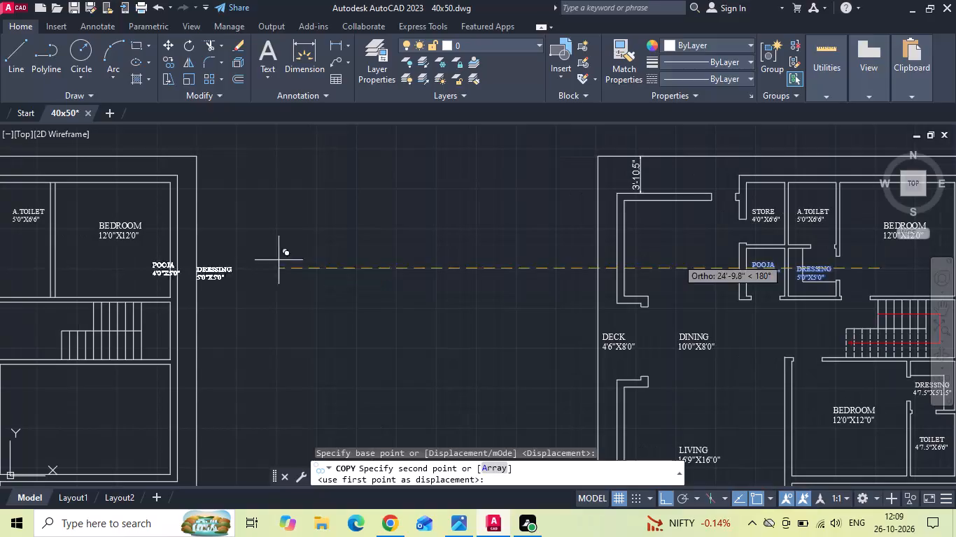
middle_drag(417, 258, 622, 260)
scroll(323, 270, up, 2)
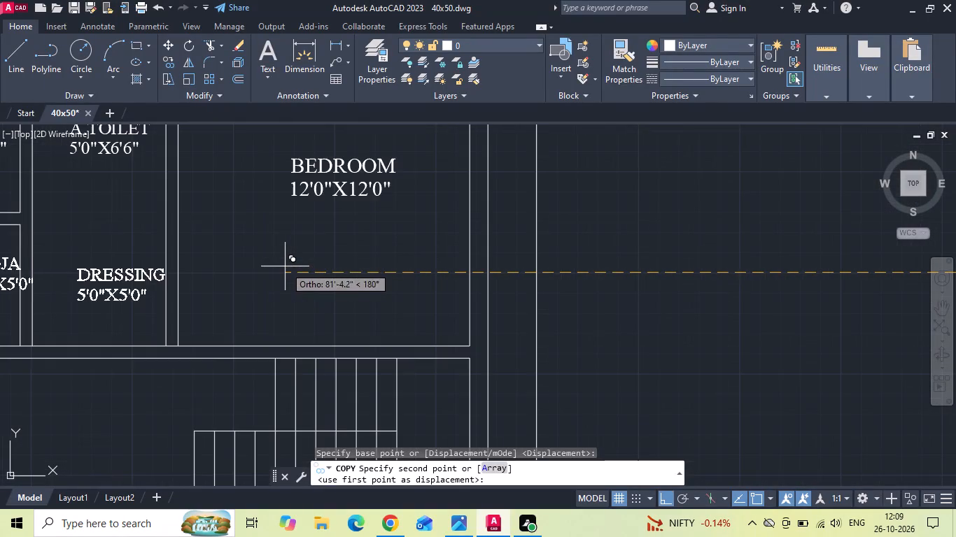
middle_drag(262, 257, 426, 283)
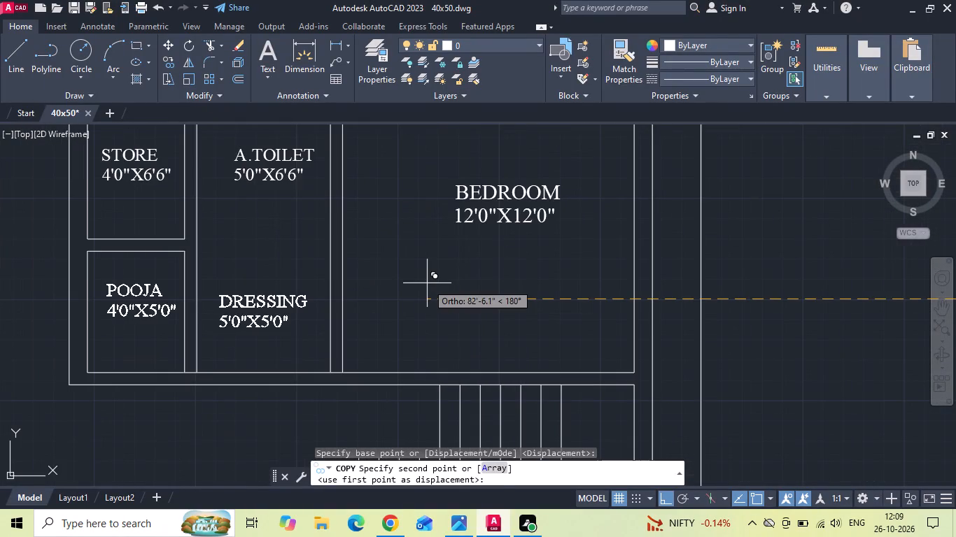
click(427, 283)
key(Escape)
Copy the DECK 4'6"X8'0" and DINING 10'0"X8'0" labels from the labelled plan into the new plan's deck recess and dining area.
scroll(365, 259, down, 3)
middle_drag(531, 273, 236, 227)
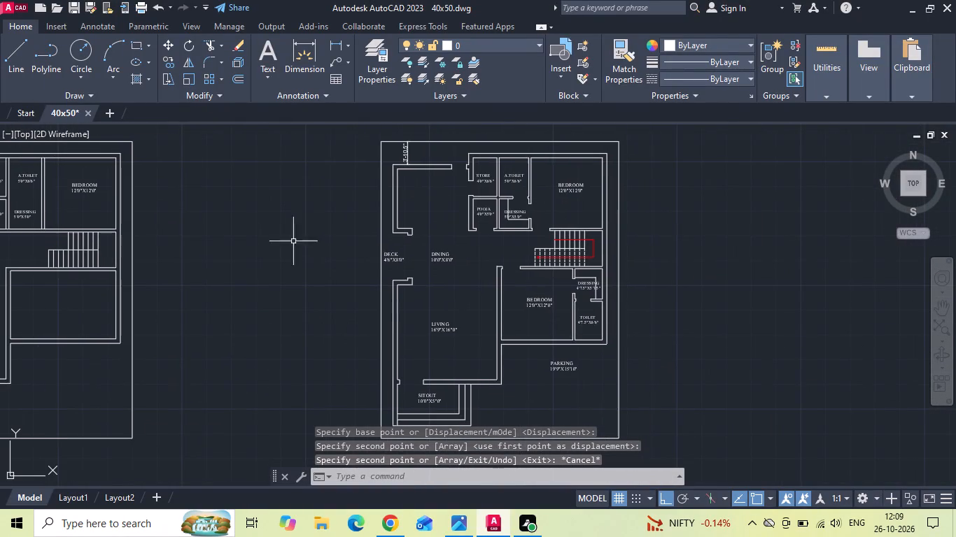
click(387, 255)
click(442, 260)
right_click(442, 260)
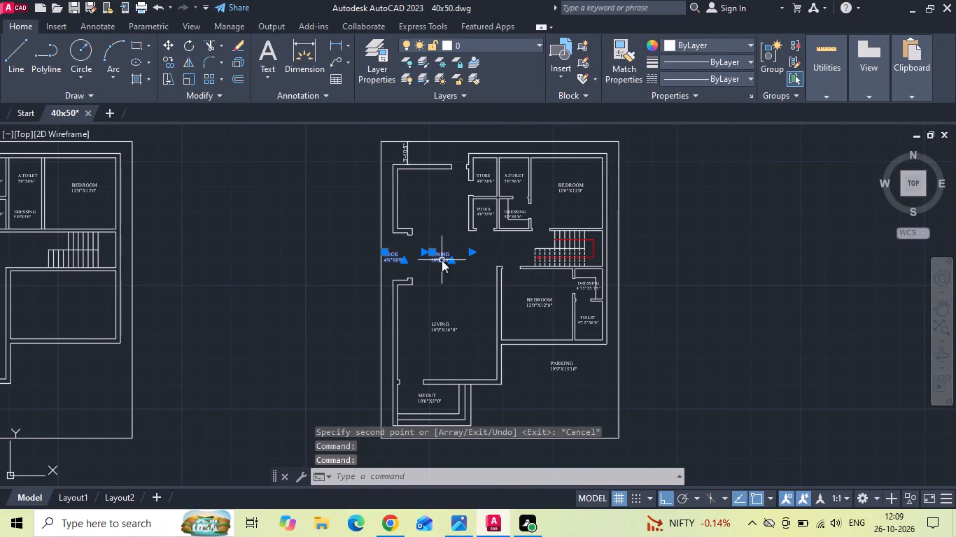
click(468, 291)
scroll(475, 291, down, 2)
drag(463, 295, 399, 296)
scroll(255, 287, up, 5)
middle_drag(352, 260, 359, 300)
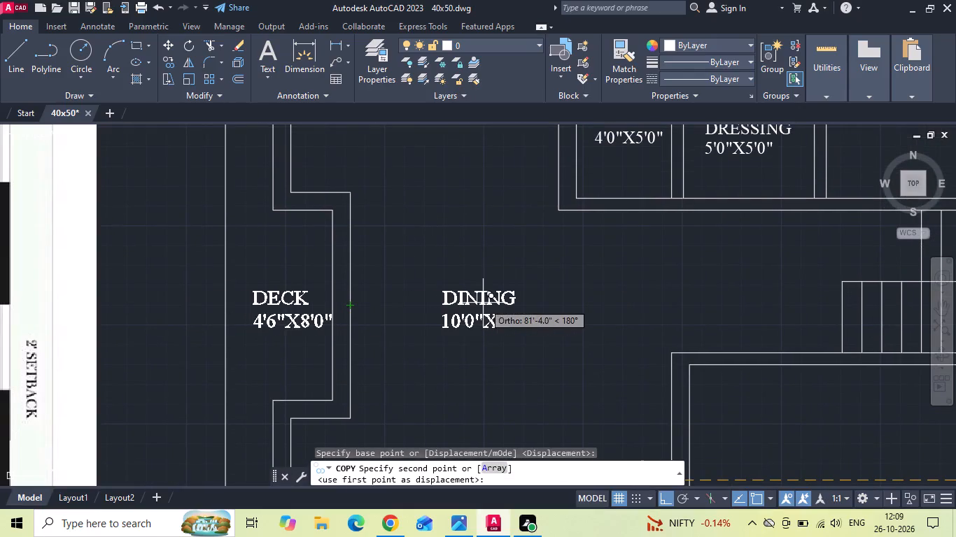
click(479, 298)
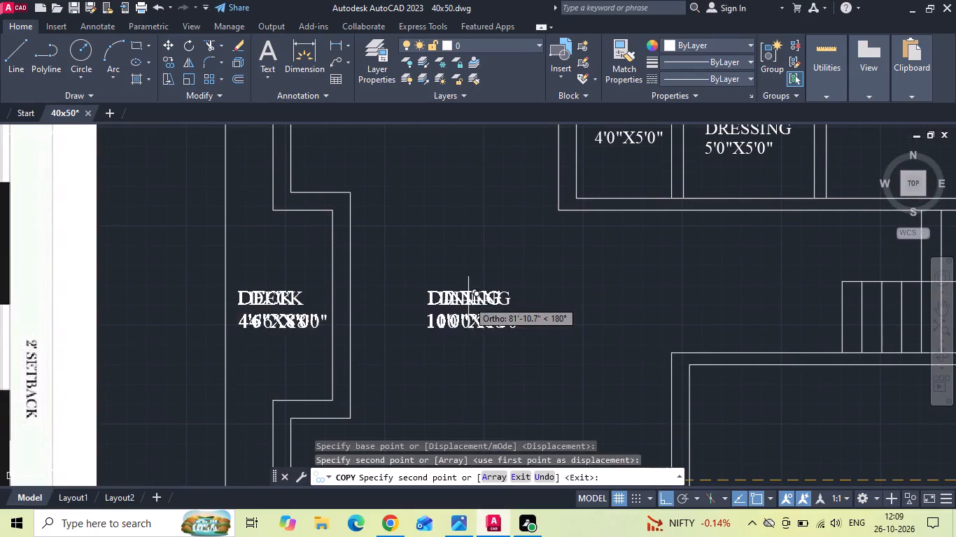
key(Escape)
Save the drawing.
key(ctrl+s)
Copy the LIVING, SITOUT, PARKING and southeast BEDROOM, DRESSING and TOILET labels from the labelled plan to their matching places in the new plan.
scroll(400, 278, down, 2)
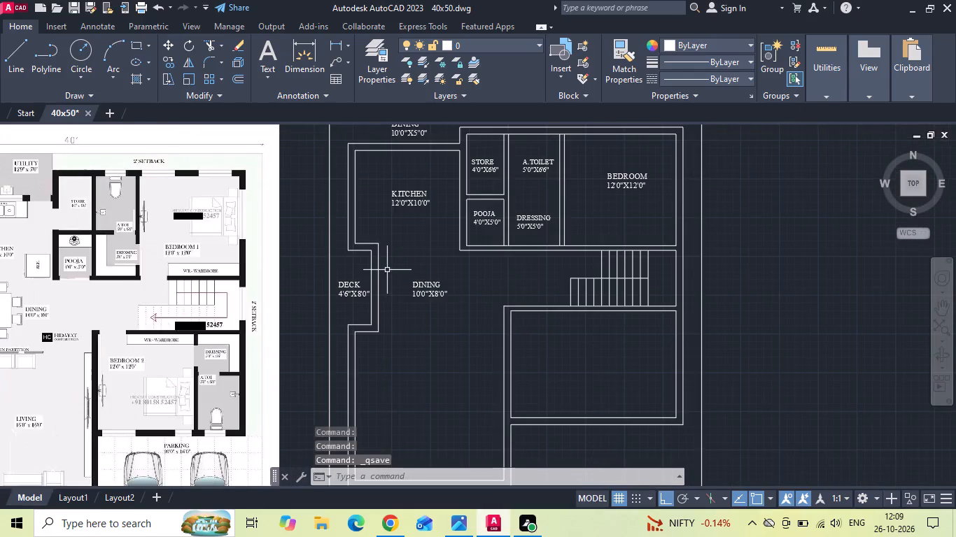
scroll(386, 269, down, 2)
scroll(476, 296, up, 1)
middle_drag(560, 294, 217, 240)
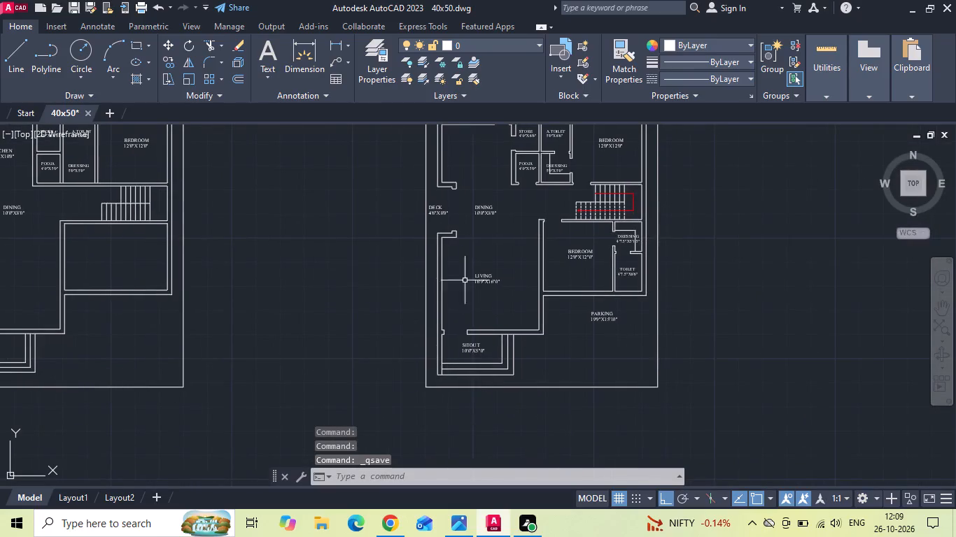
click(486, 279)
click(481, 352)
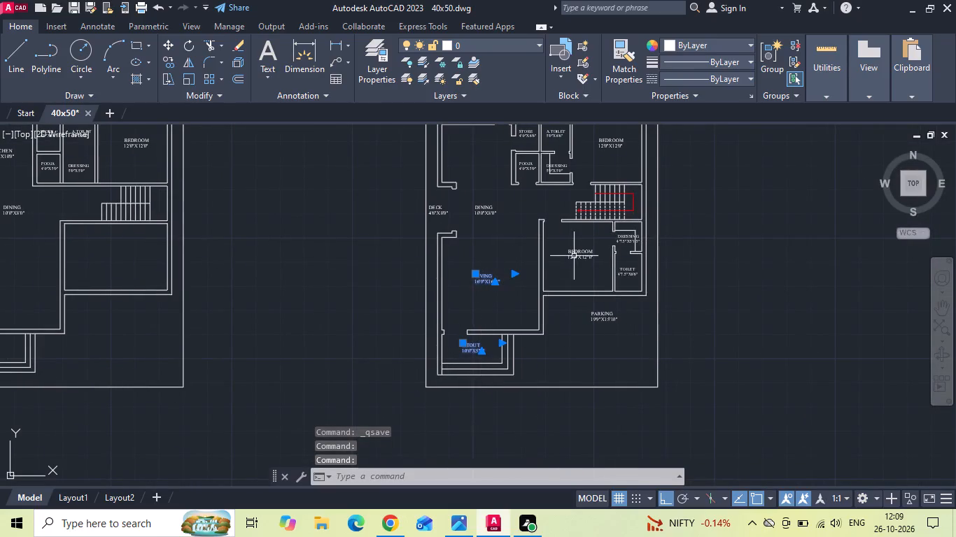
click(574, 256)
click(617, 243)
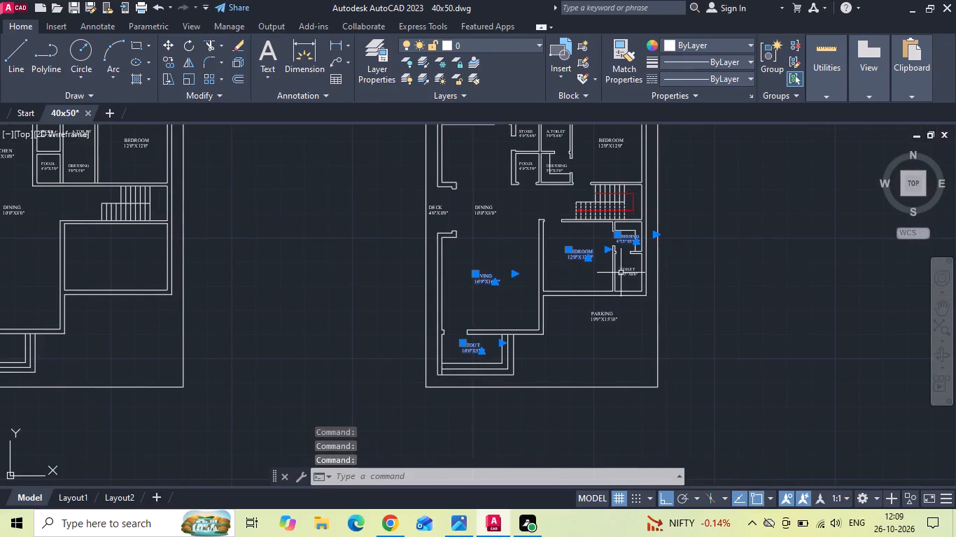
click(628, 272)
click(605, 312)
right_click(507, 303)
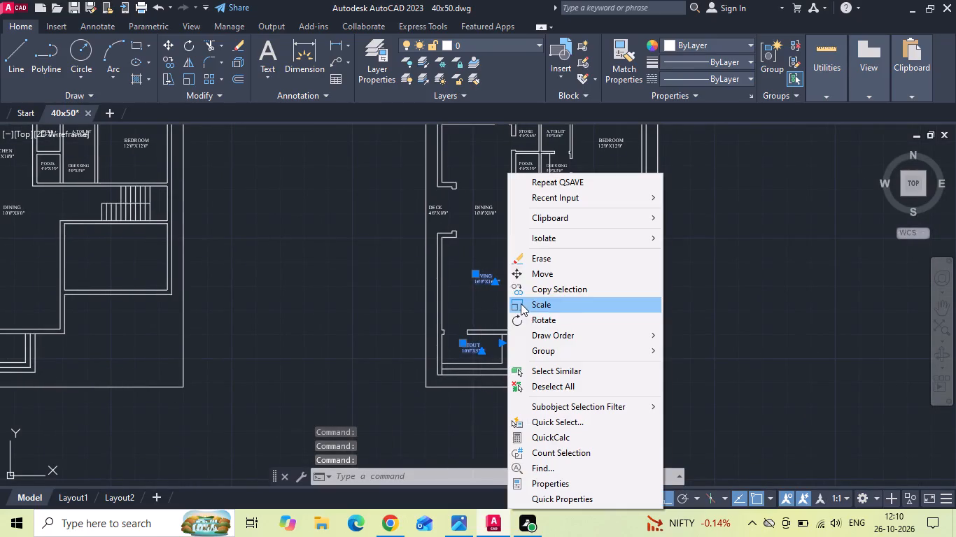
click(551, 293)
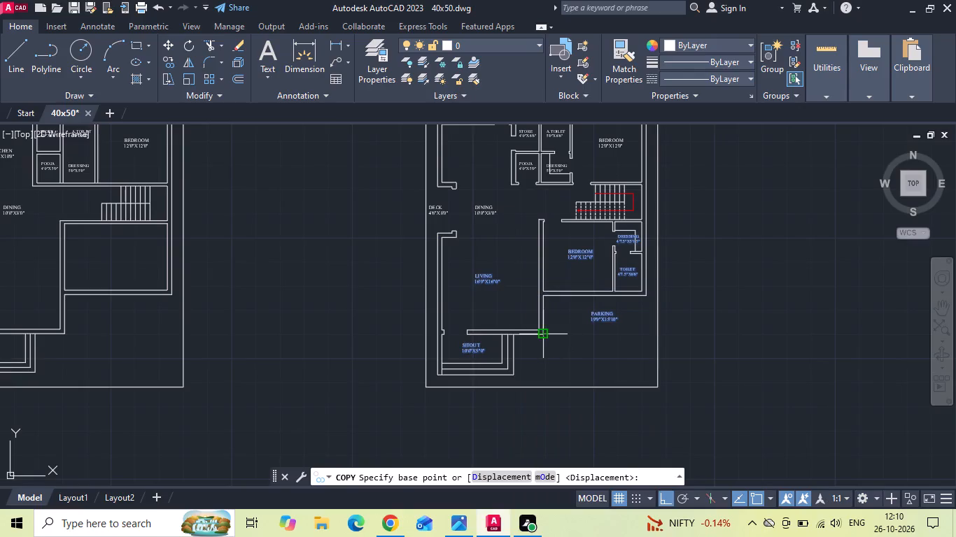
click(544, 337)
middle_drag(14, 338, 325, 352)
scroll(325, 352, up, 2)
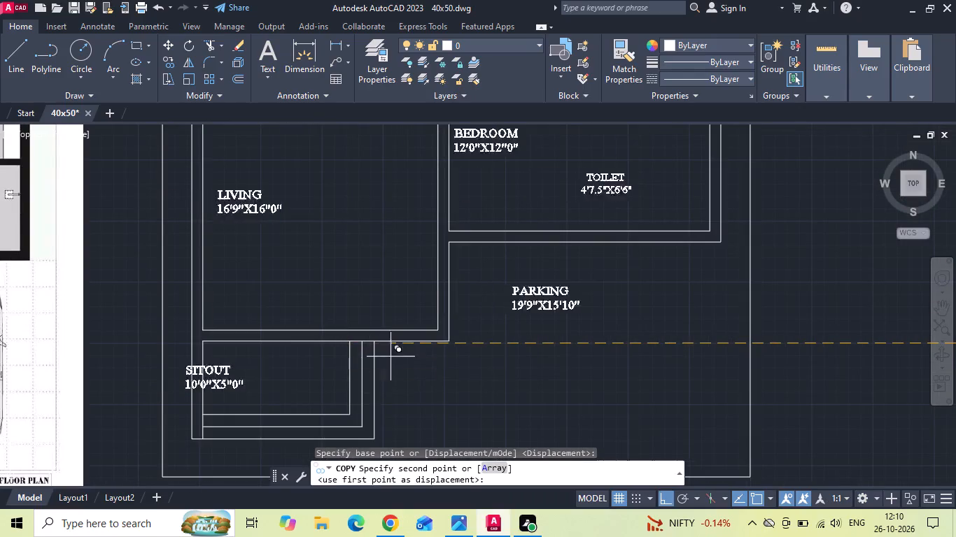
click(451, 341)
key(Escape)
Offset the southeast bedroom's east interior wall line 5' west to form the dressing and toilet partition.
scroll(397, 379, down, 2)
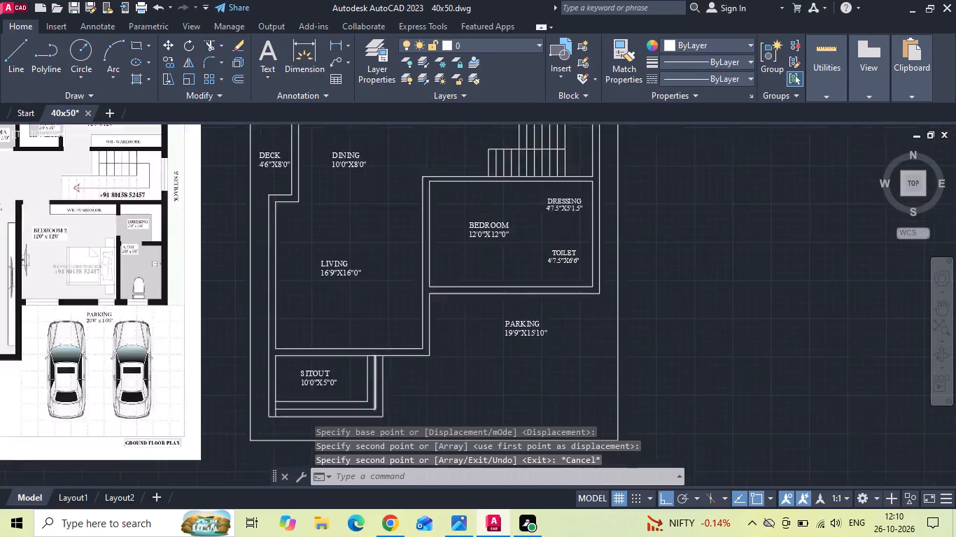
scroll(339, 253, up, 1)
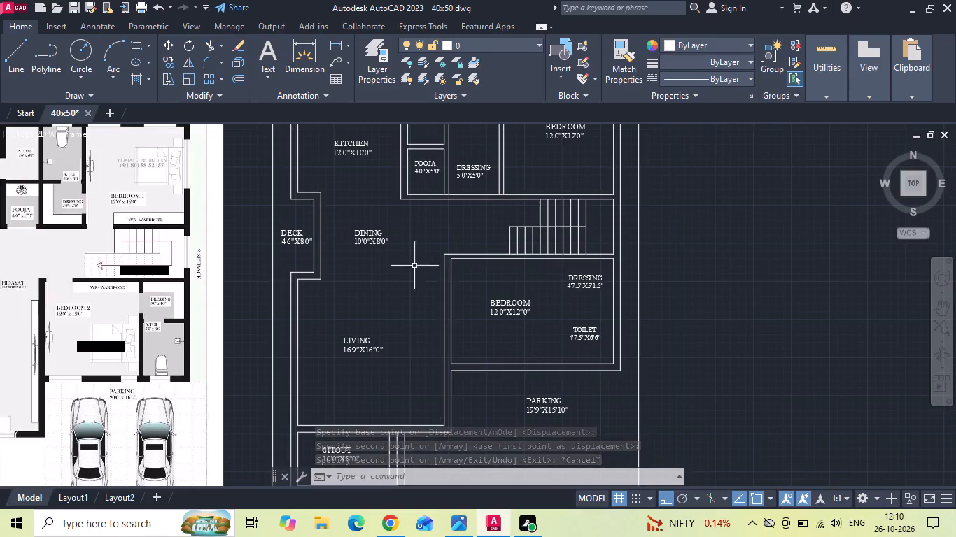
scroll(531, 293, up, 2)
scroll(547, 281, down, 1)
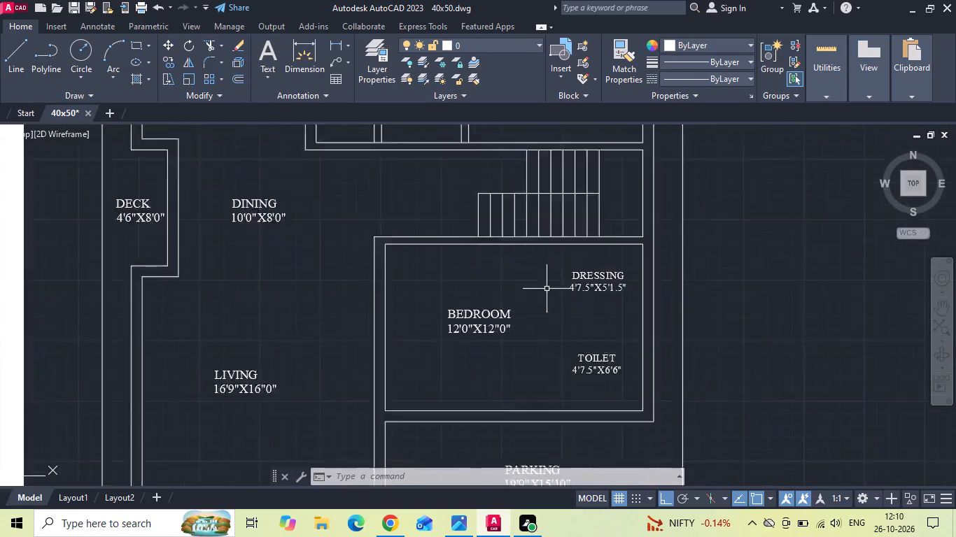
scroll(547, 292, down, 1)
scroll(166, 303, up, 2)
text(O 5')
key(Return)
scroll(152, 306, down, 1)
middle_drag(403, 294, 149, 278)
drag(603, 304, 582, 305)
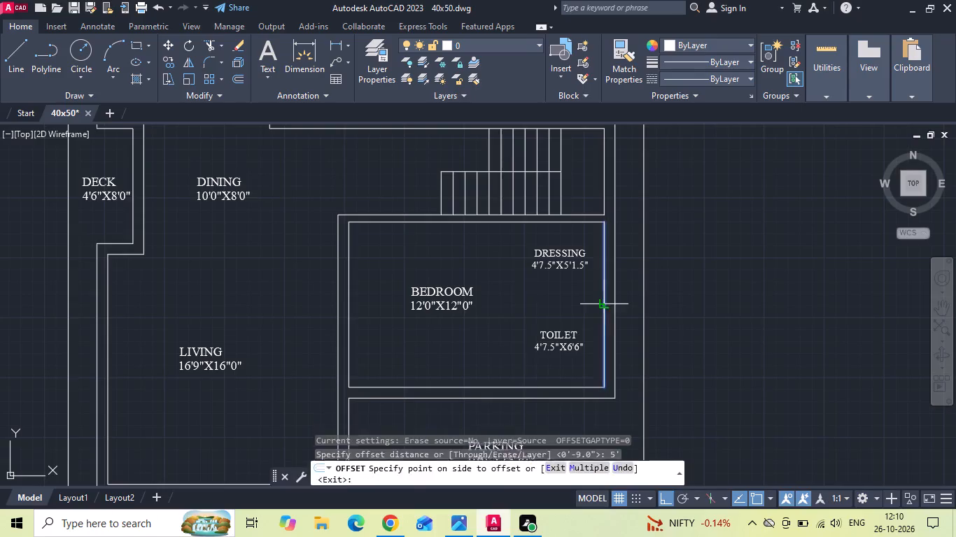
click(568, 307)
key(Escape)
Offset the new partition line 6" west to give the wall its thickness.
key(o)
key(space)
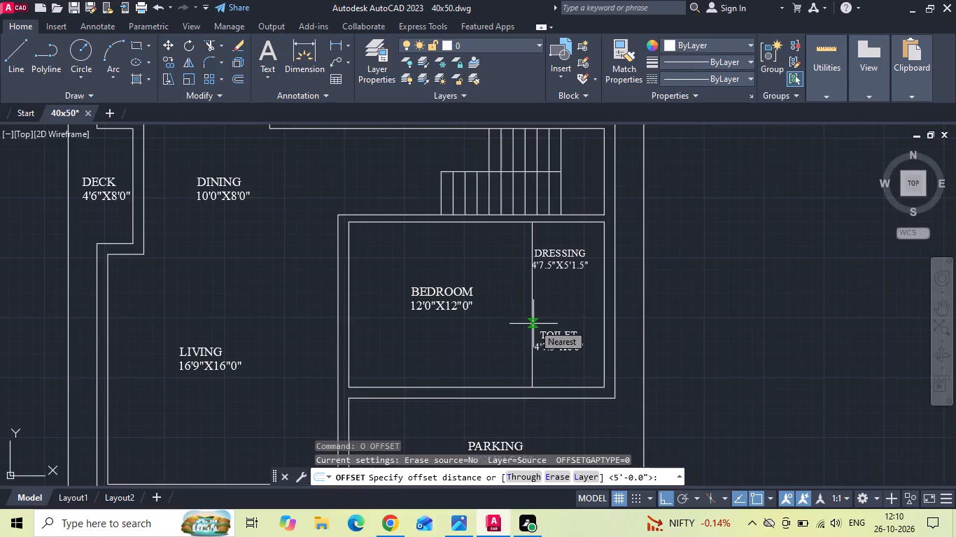
text(6)
key(space)
click(530, 308)
click(507, 309)
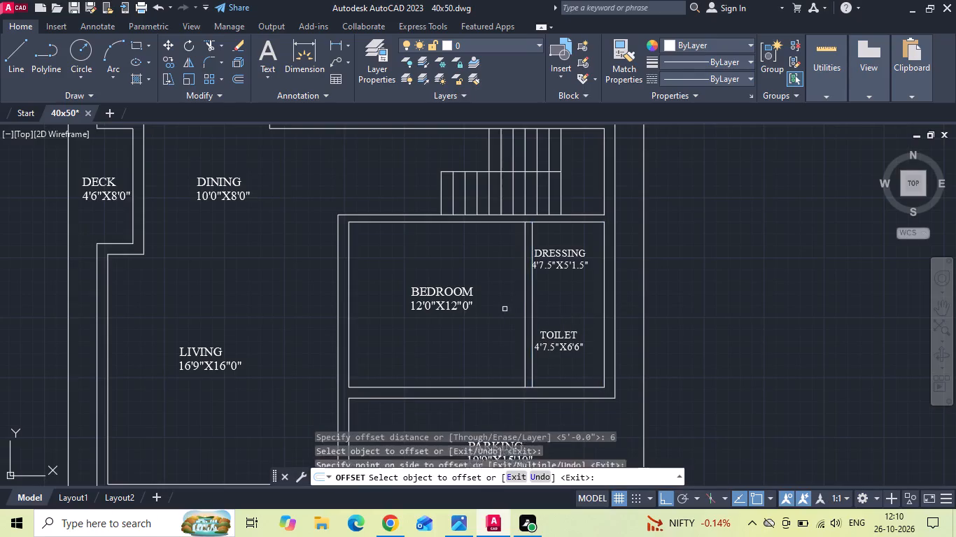
scroll(501, 307, down, 1)
key(Escape)
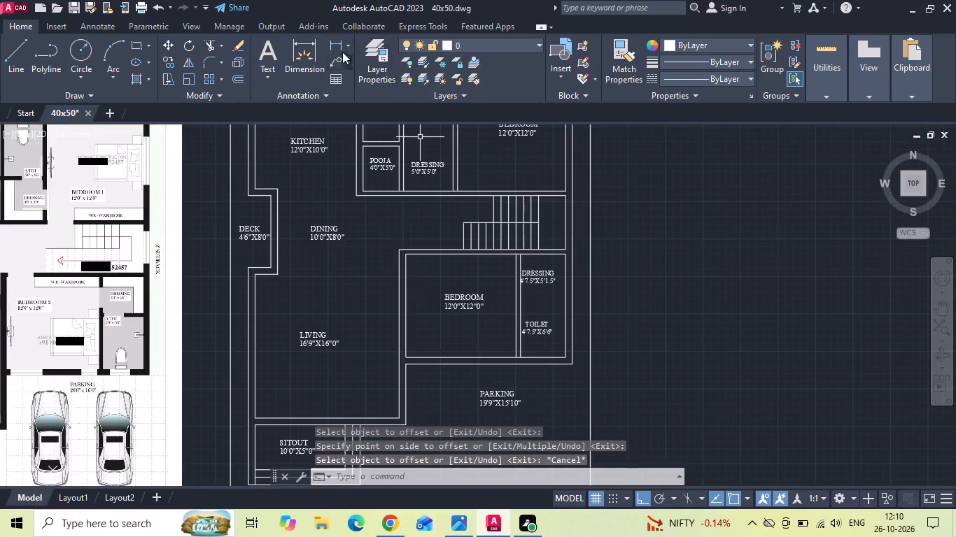
Measure the clear widths of the southeast bedroom and its dressing and toilet strip.
click(337, 41)
scroll(409, 252, up, 1)
click(404, 275)
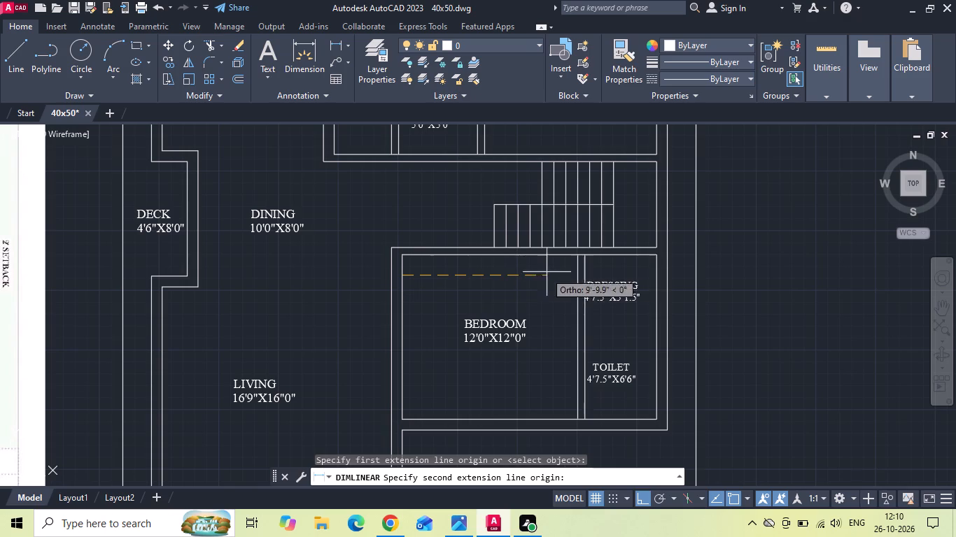
click(575, 275)
scroll(568, 280, up, 1)
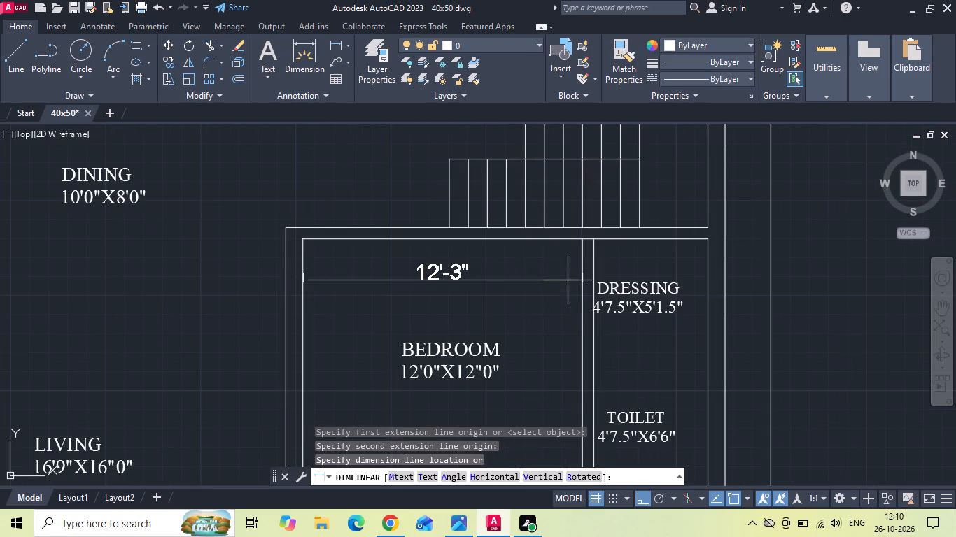
middle_drag(560, 280, 474, 264)
key(Escape)
key(space)
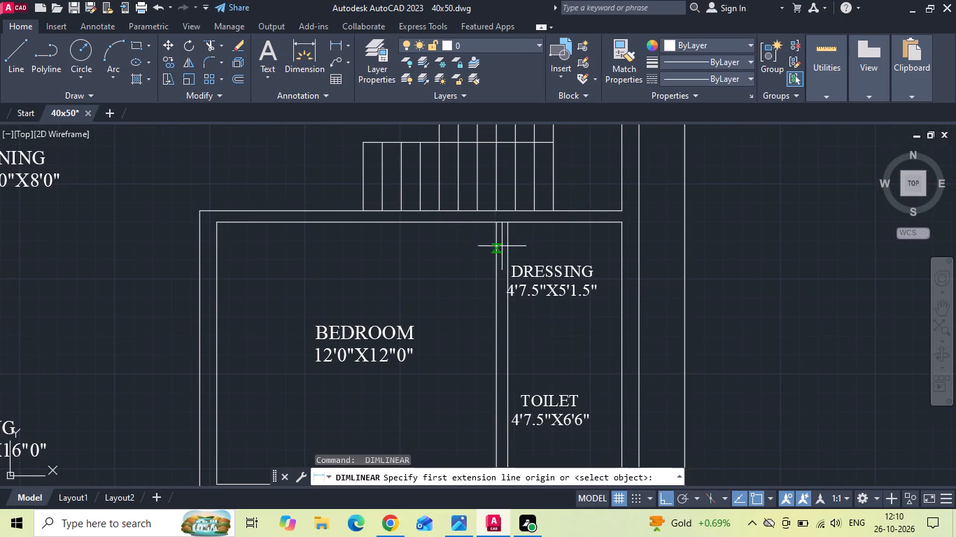
click(503, 245)
click(624, 245)
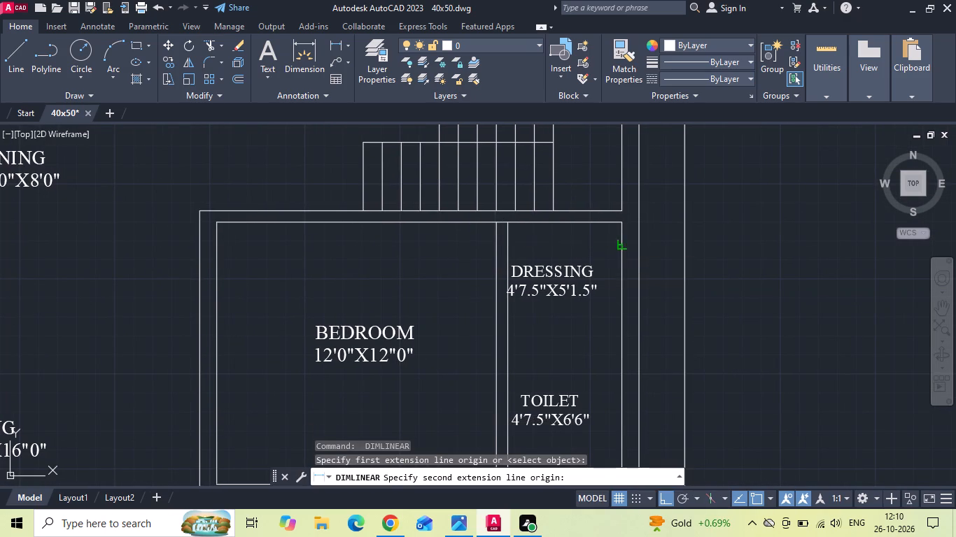
scroll(624, 245, down, 1)
key(Escape)
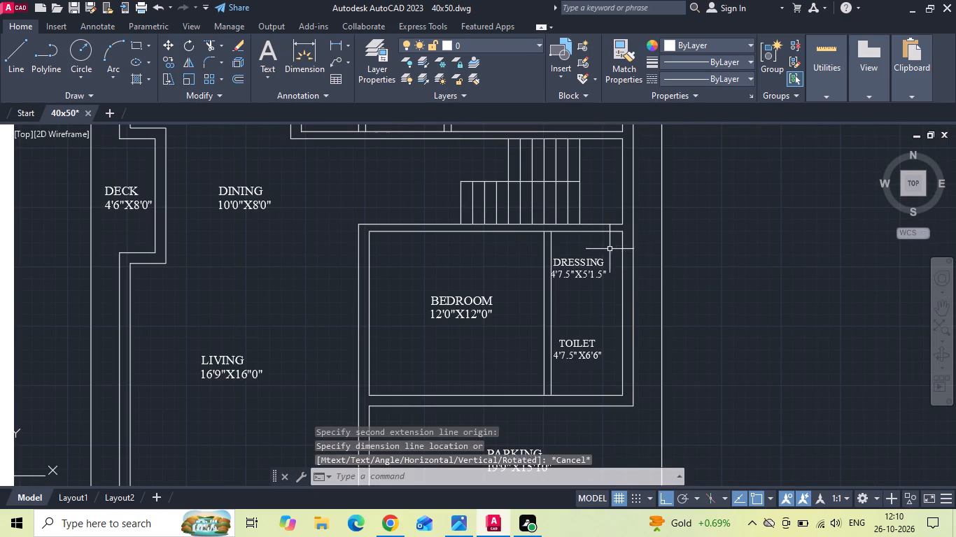
Offset the southeast bedroom's south interior wall line 6'6" north to divide the toilet from the dressing.
scroll(591, 254, up, 1)
middle_drag(561, 268, 423, 257)
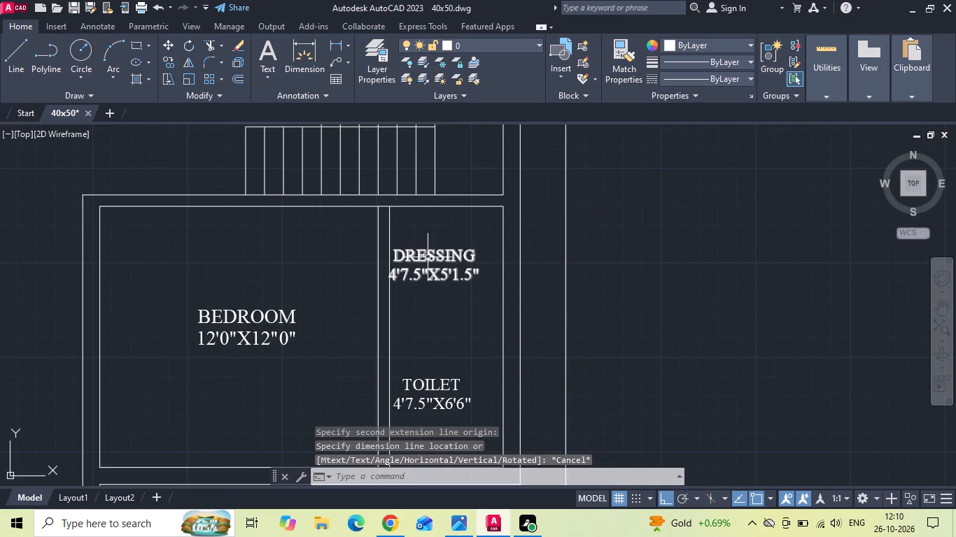
text(O 6'6)
key(space)
middle_drag(472, 312, 474, 251)
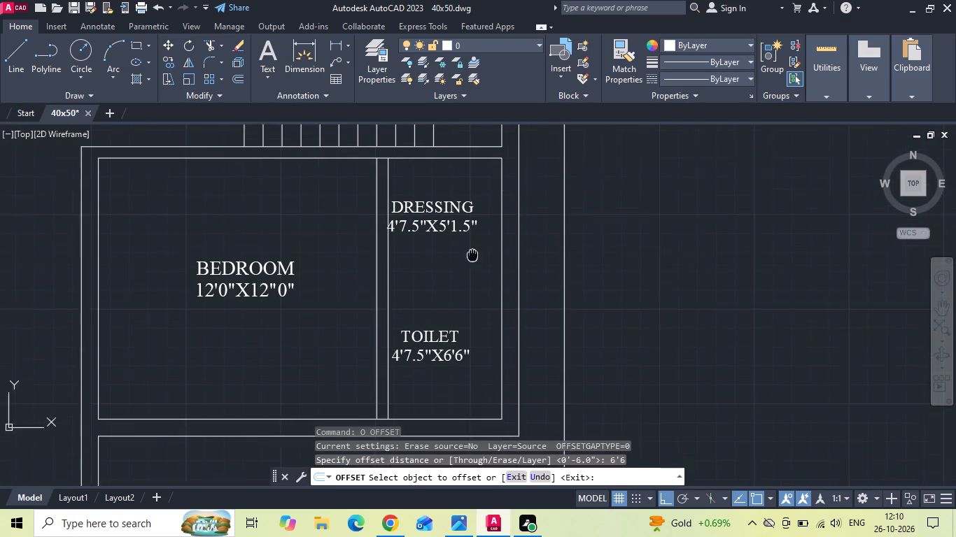
middle_drag(474, 251, 474, 250)
drag(428, 406, 426, 397)
click(447, 307)
key(Escape)
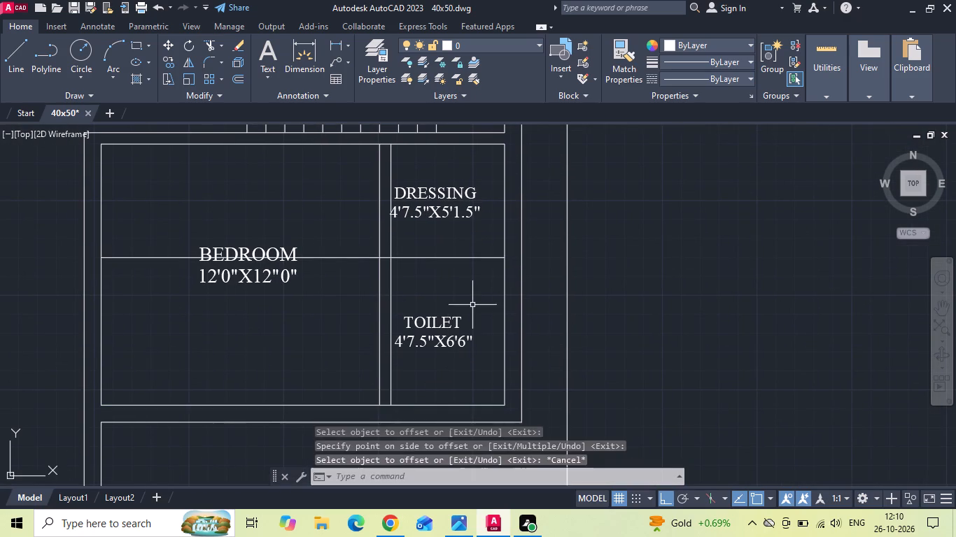
Offset the new toilet–dressing partition line 6" north to give the wall its thickness.
text(O)
key(space)
key(6)
key(space)
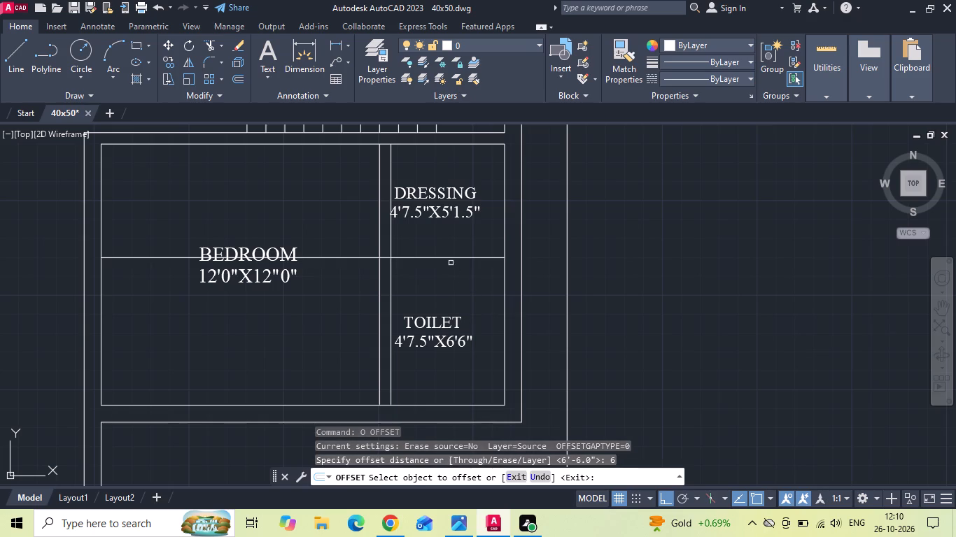
drag(449, 256, 449, 248)
click(456, 228)
key(Escape)
Trim the partition lines crossing the southeast bedroom and clear the wall junctions around its dressing and toilet.
key(t)
key(r)
key(space)
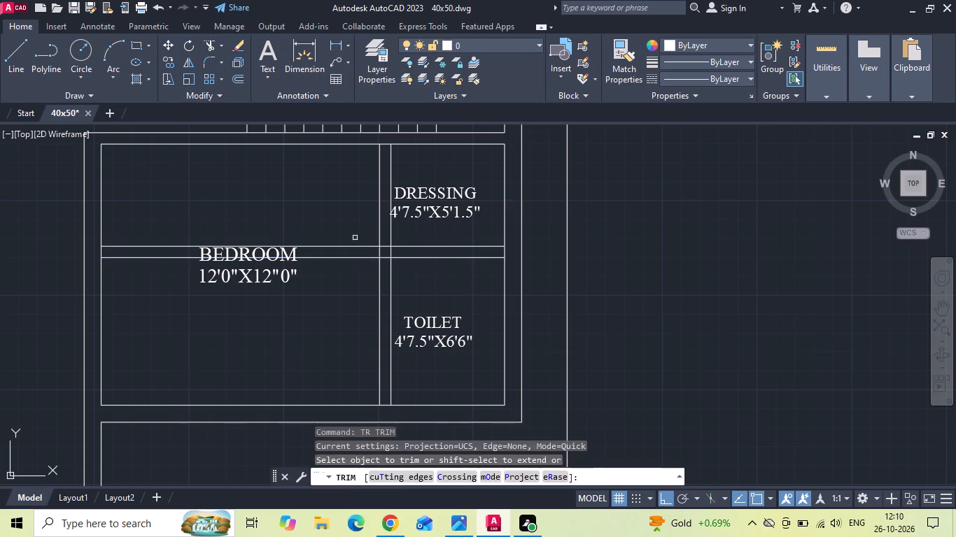
drag(355, 238, 338, 309)
click(382, 246)
click(386, 259)
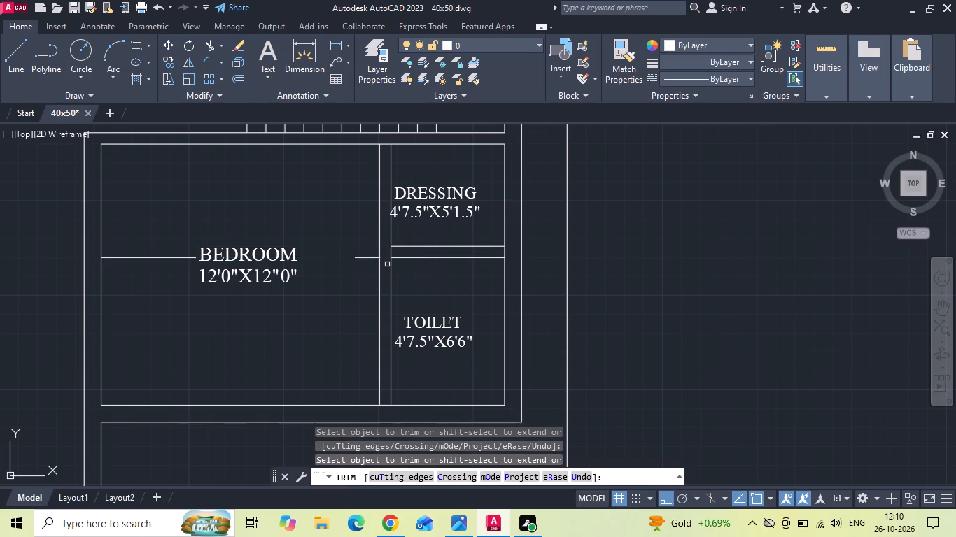
click(359, 255)
click(356, 281)
middle_drag(364, 322, 367, 299)
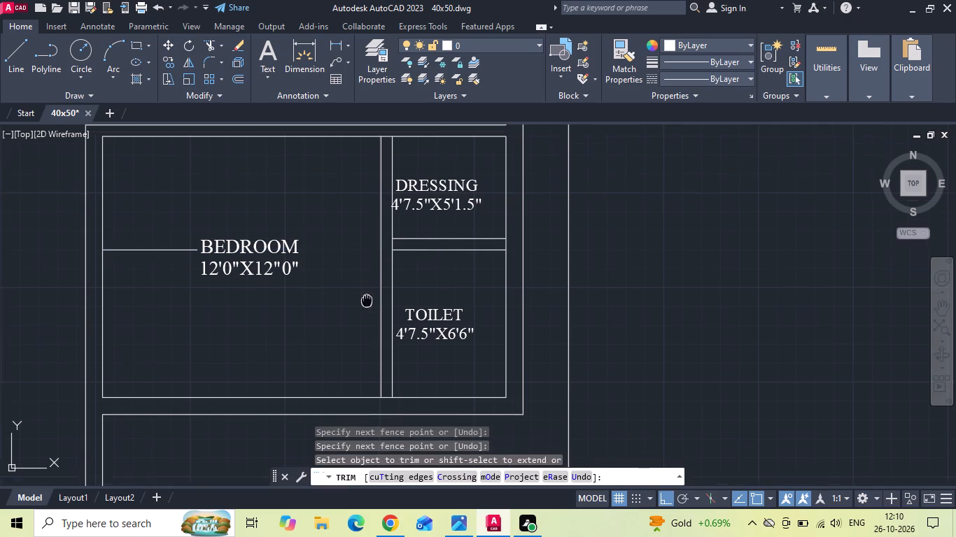
click(389, 383)
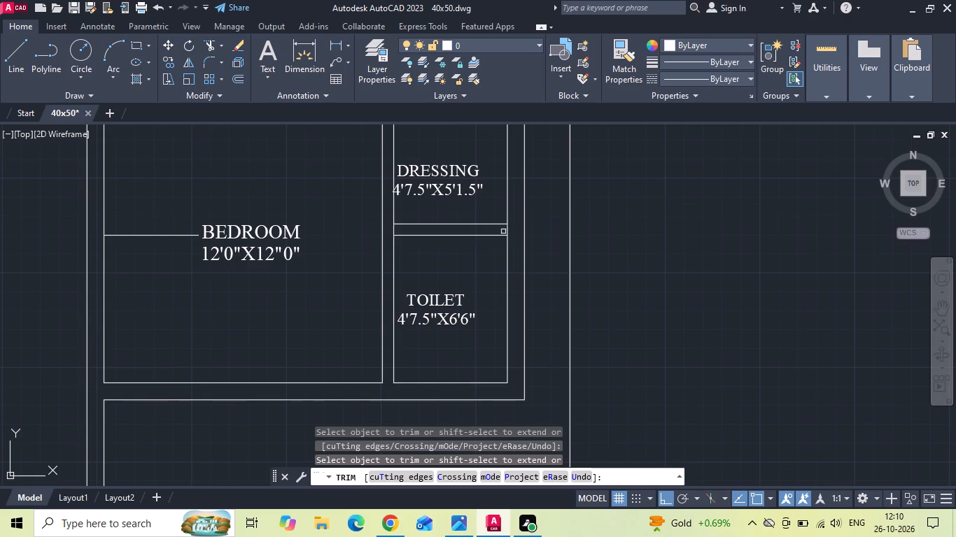
click(506, 231)
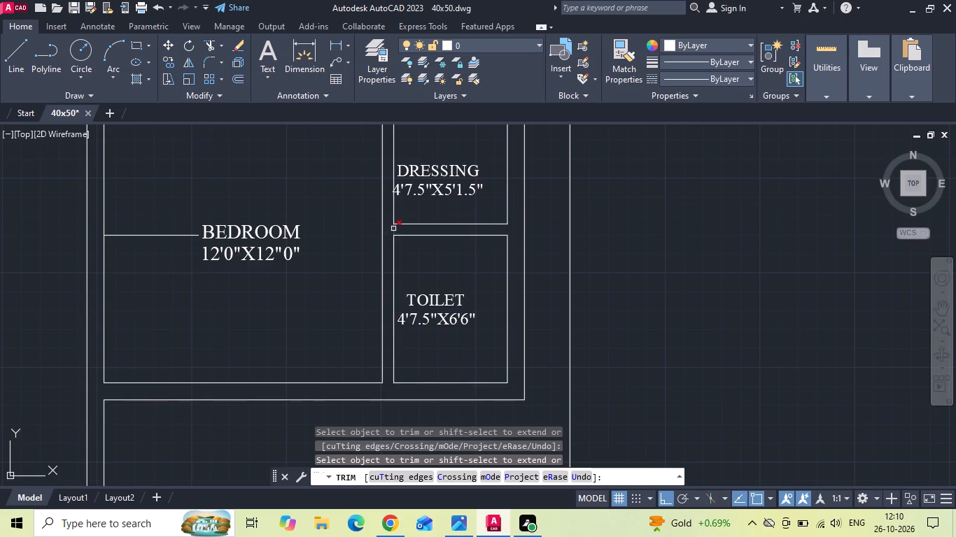
click(394, 229)
middle_drag(389, 273, 386, 386)
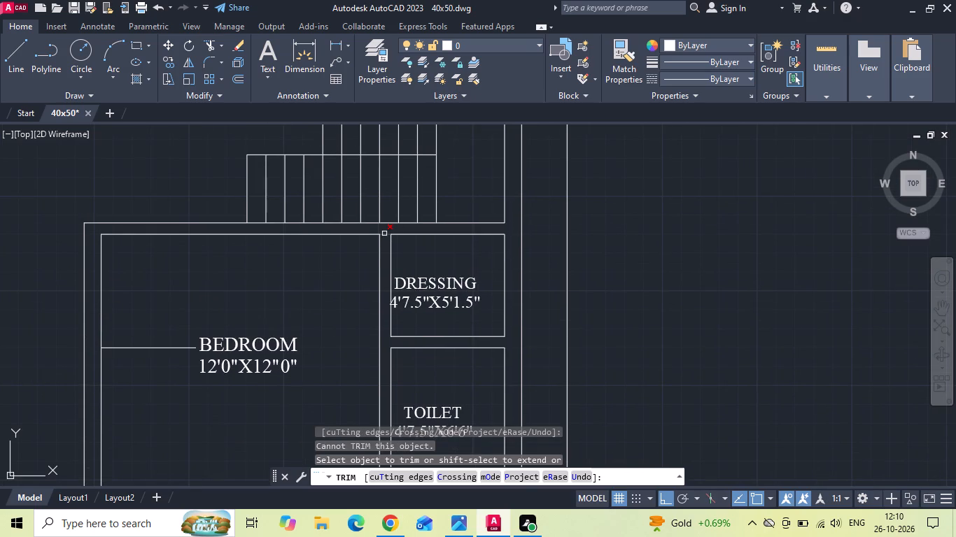
click(384, 234)
key(Escape)
Delete the leftover partition line segment beside the southeast BEDROOM label.
drag(150, 327, 142, 365)
click(136, 395)
key(Delete)
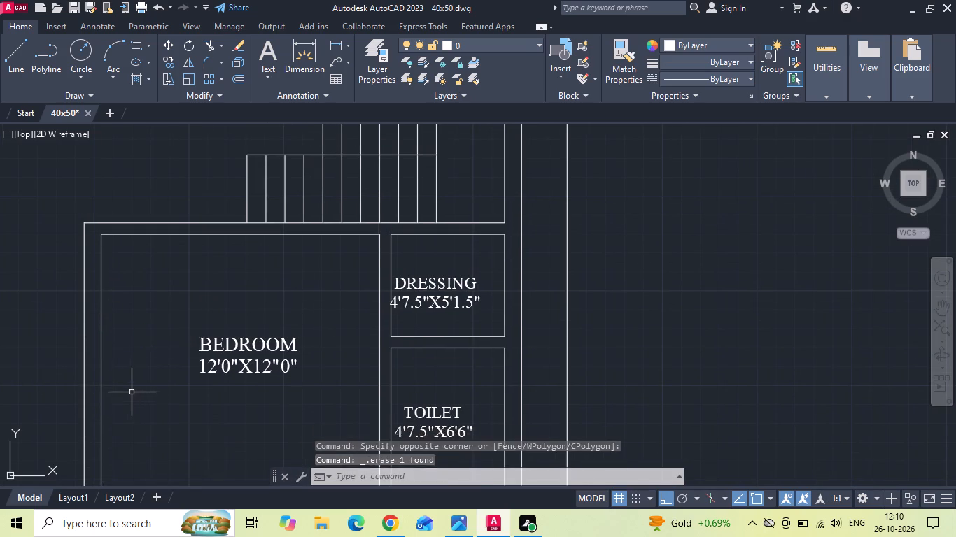
Measure the store's north–south clear depth.
scroll(337, 389, down, 1)
scroll(374, 345, up, 1)
scroll(457, 273, down, 2)
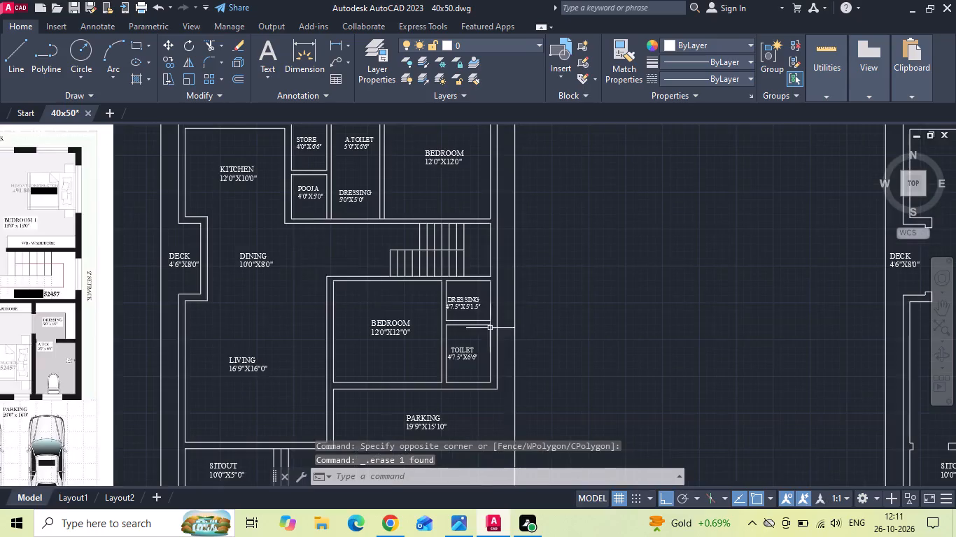
middle_drag(311, 224, 419, 306)
scroll(423, 242, up, 2)
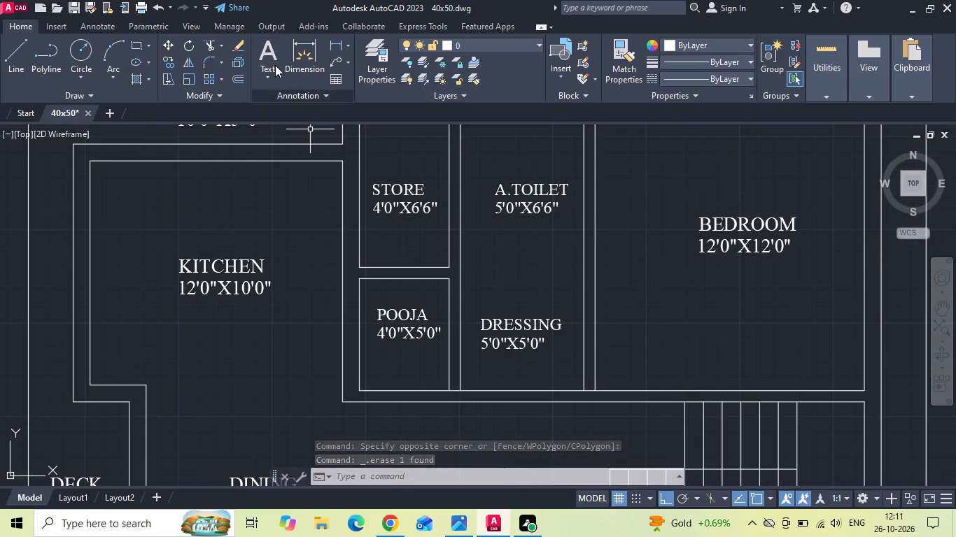
click(339, 45)
middle_drag(409, 235, 421, 329)
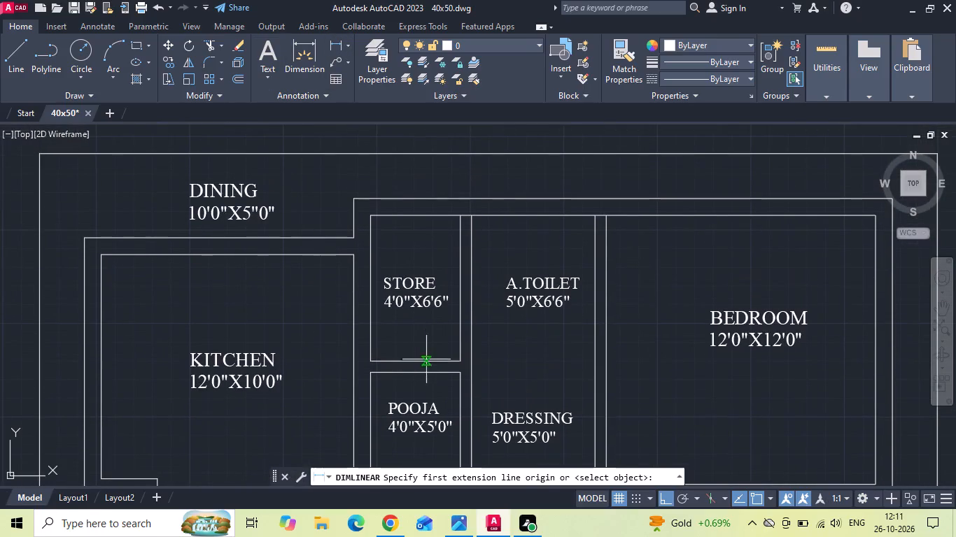
click(426, 360)
click(430, 215)
key(Escape)
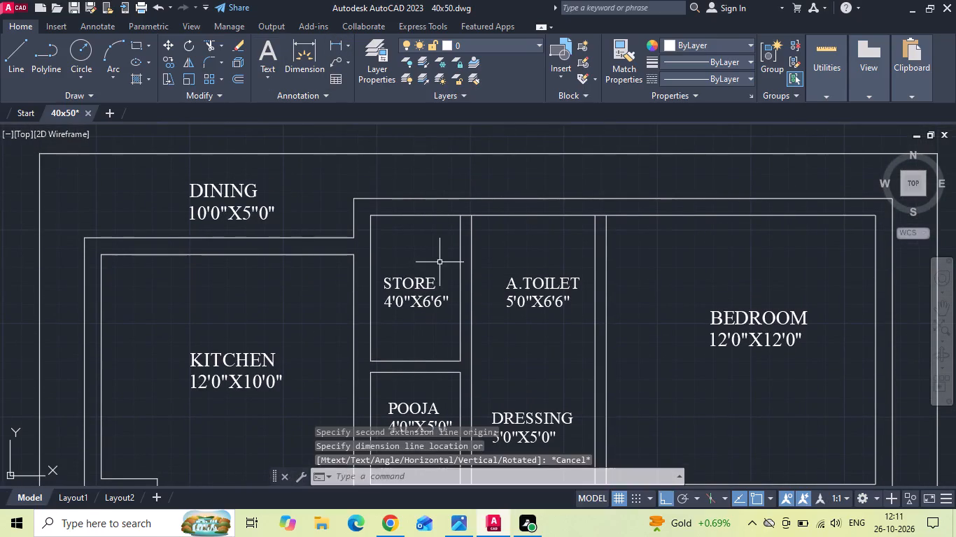
Extend both store–pooja partition lines east across the A.TOILET and DRESSING strip to the north bedroom's west wall.
key(e)
key(x)
key(space)
middle_drag(446, 349, 447, 297)
drag(449, 296, 451, 325)
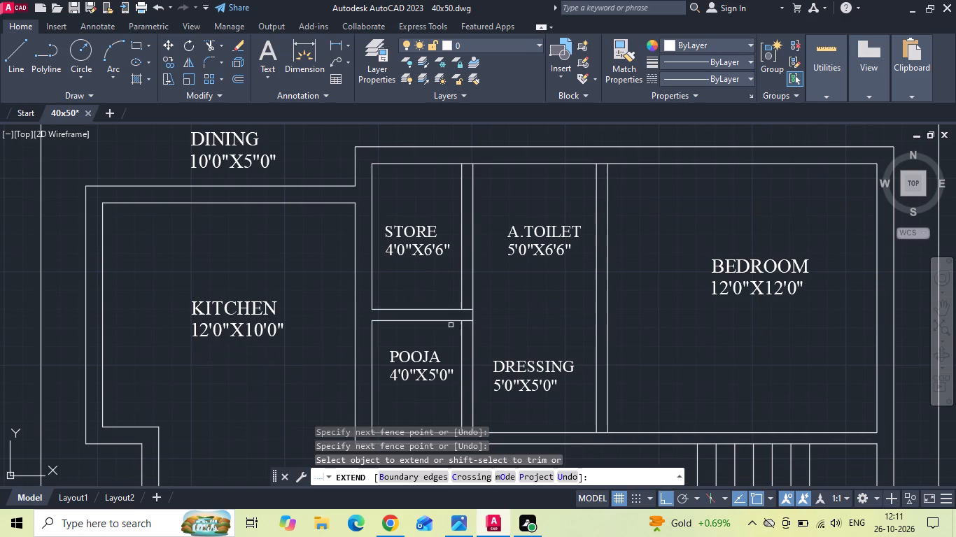
drag(451, 297, 443, 327)
drag(544, 301, 539, 338)
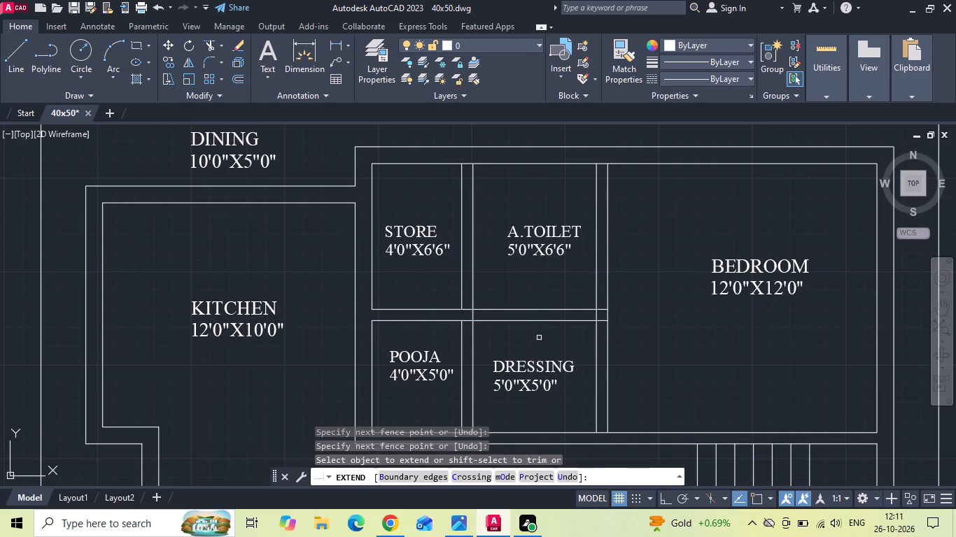
key(Escape)
Trim the overlapping lines at the wall junctions between the store, pooja, A.TOILET, dressing and north bedroom.
key(t)
key(r)
key(space)
scroll(462, 312, up, 1)
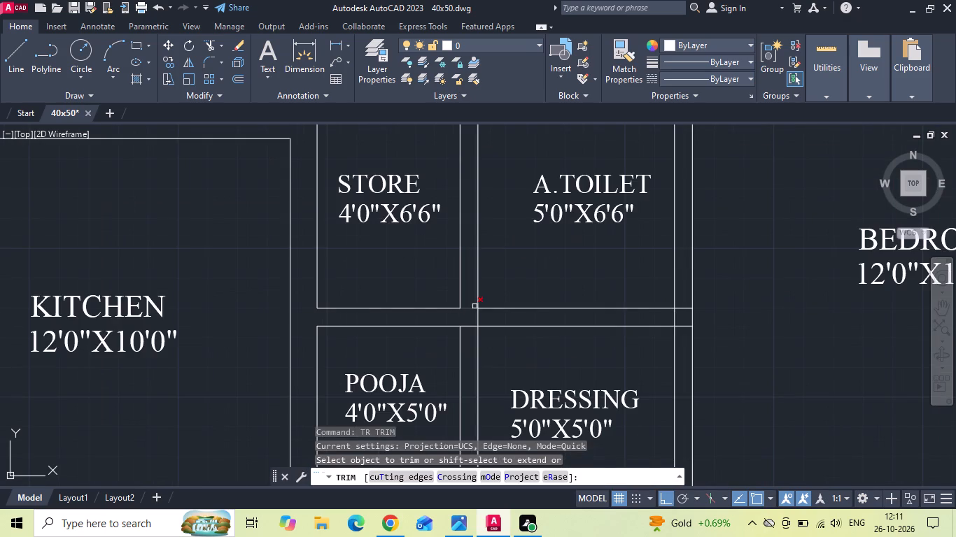
click(475, 306)
click(469, 326)
click(473, 320)
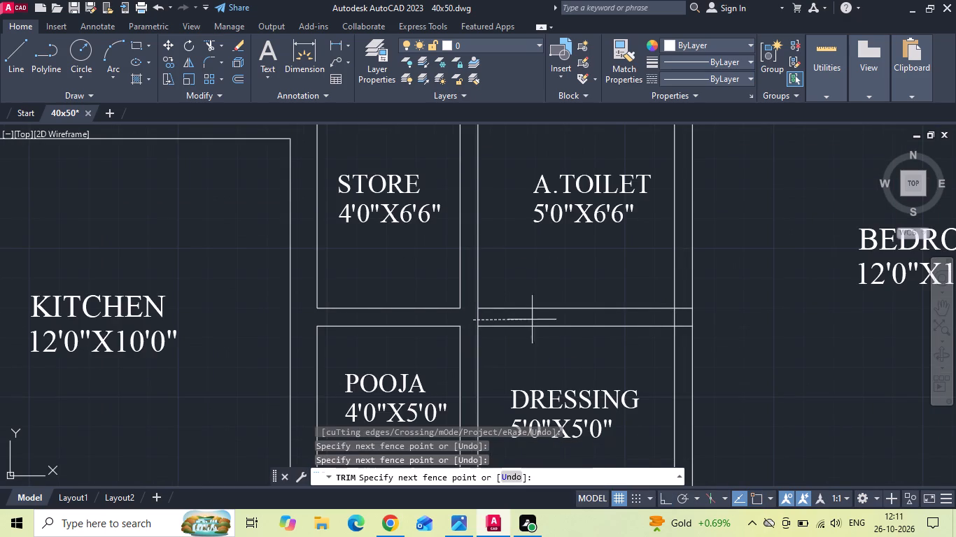
click(677, 320)
click(682, 309)
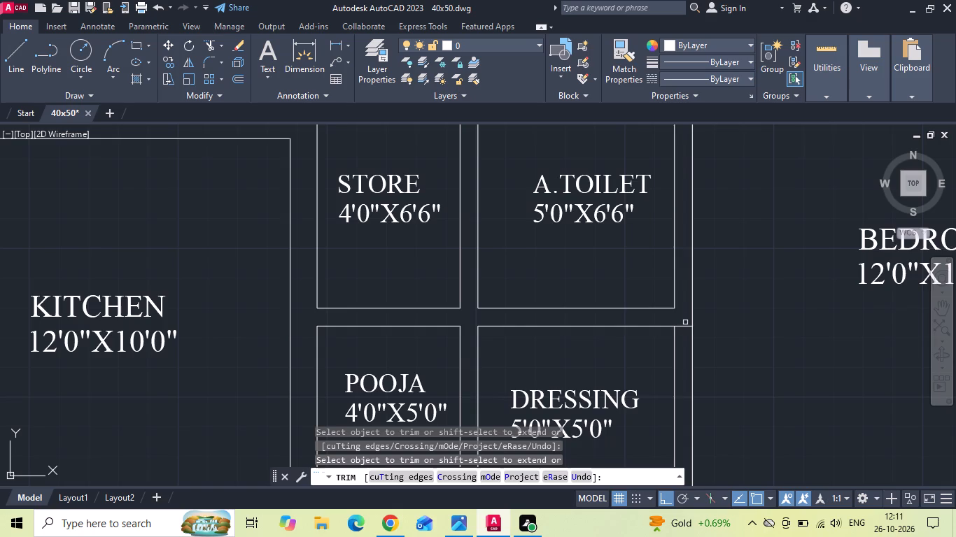
click(684, 325)
key(Escape)
Measure the store's depth and width between its interior wall faces.
scroll(533, 345, down, 1)
click(333, 43)
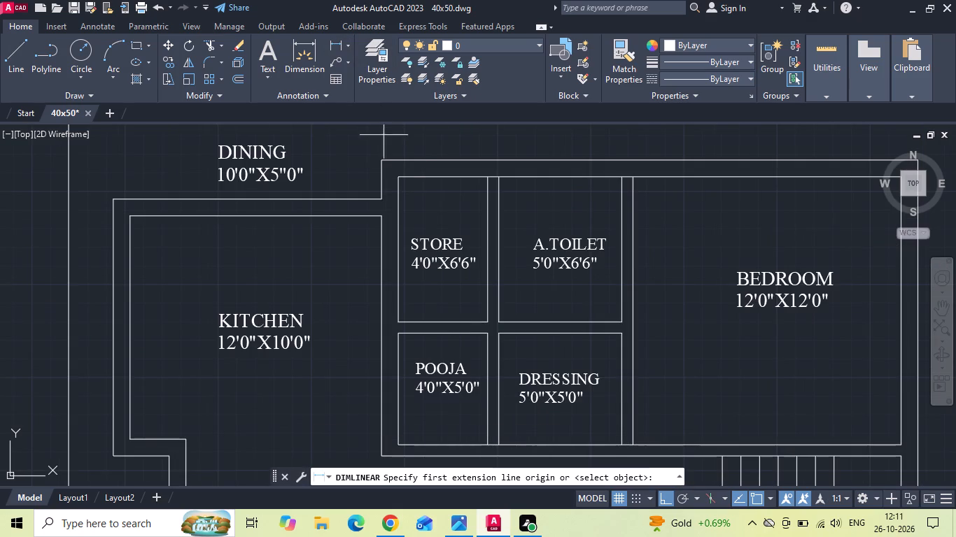
click(395, 175)
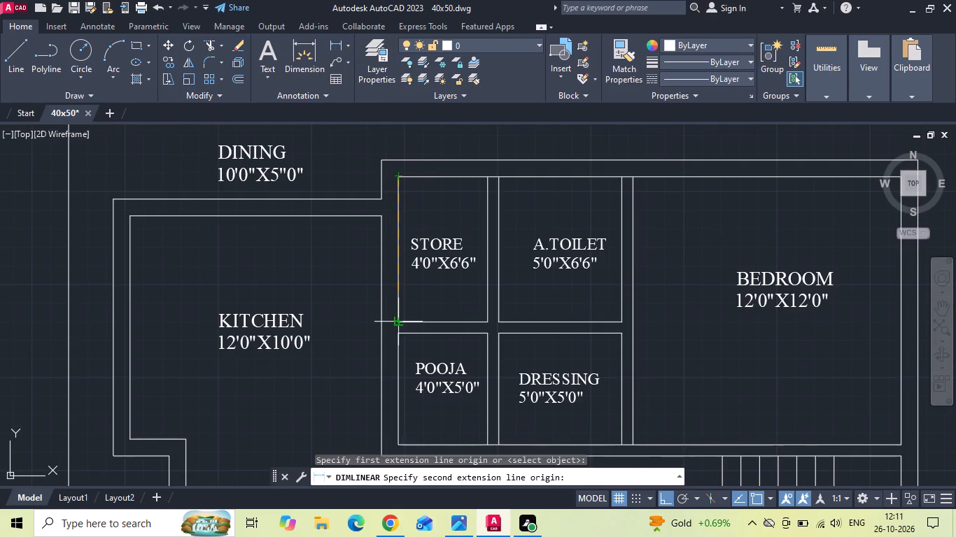
click(397, 322)
key(Escape)
key(space)
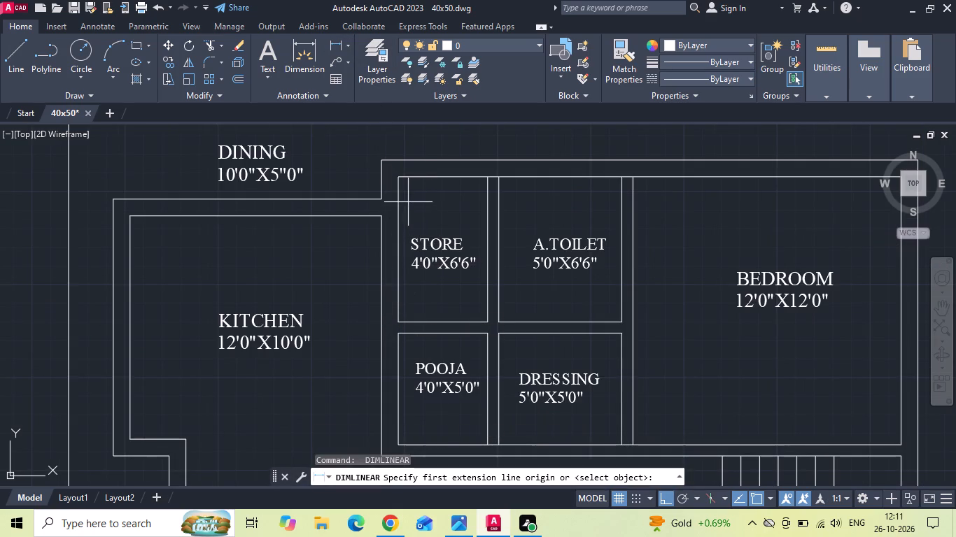
click(398, 193)
click(488, 195)
key(Escape)
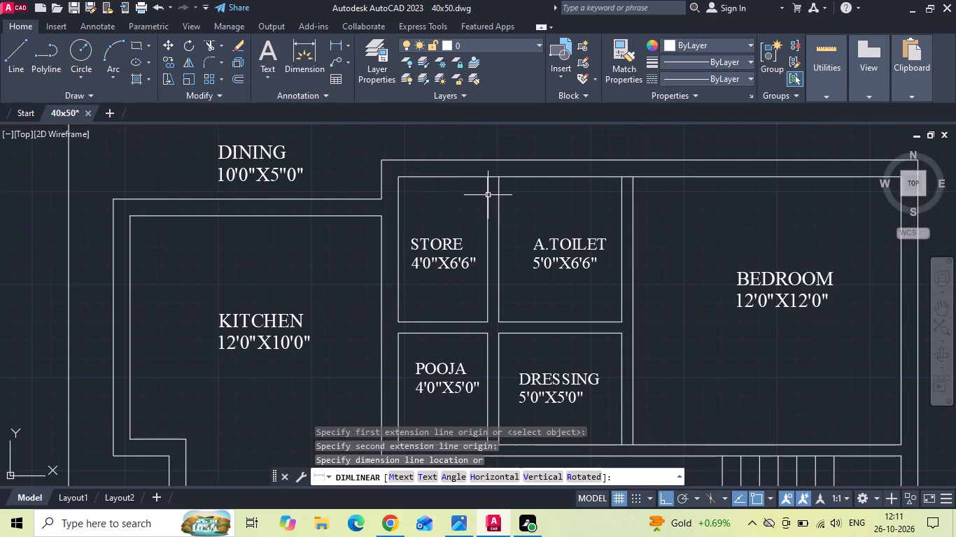
Trim the north interior wall line where it crosses the partition between the store and A.TOILET.
key(t)
key(r)
key(space)
scroll(486, 172, up, 1)
click(493, 178)
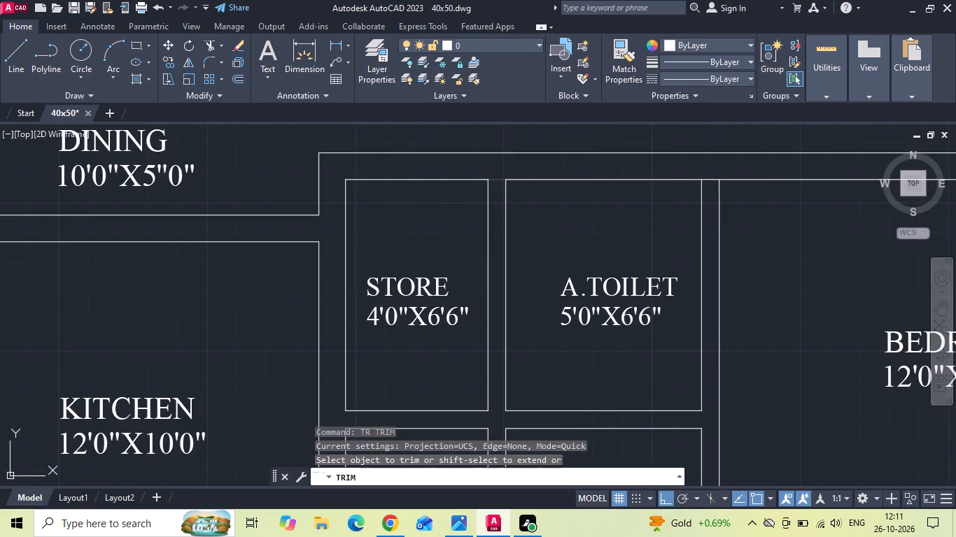
middle_drag(500, 221, 339, 227)
key(Escape)
key(Escape)
Measure the A.TOILET's clear east–west width.
text(DL)
text(I)
key(space)
click(346, 215)
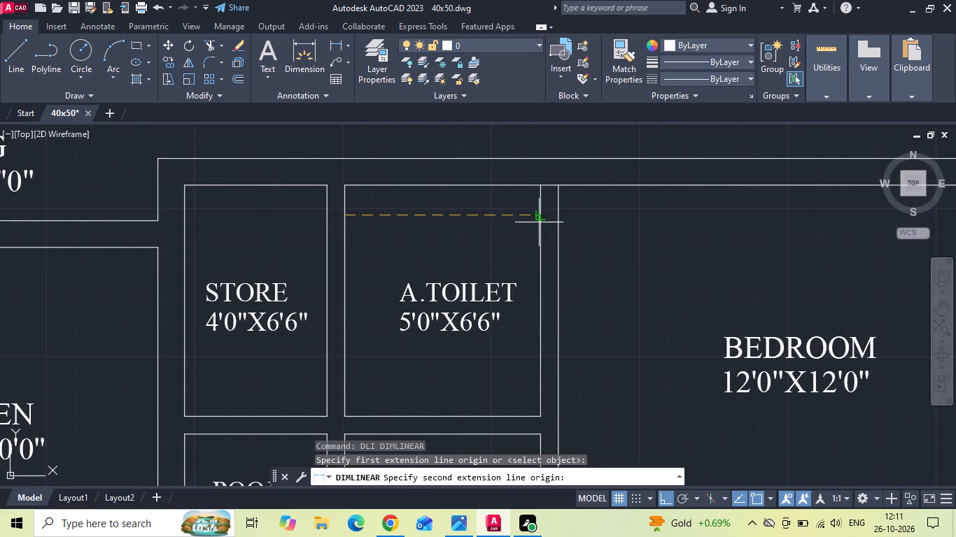
click(541, 222)
key(Escape)
Change the A.TOILET label's dimensions to 5'6"X6'6".
double_click(428, 324)
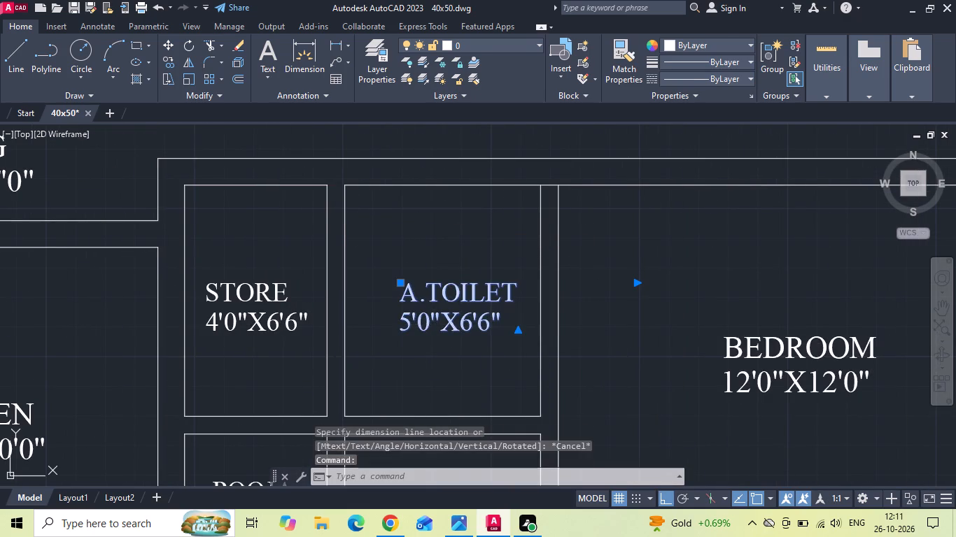
key(BackSpace)
key(6)
scroll(393, 271, down, 1)
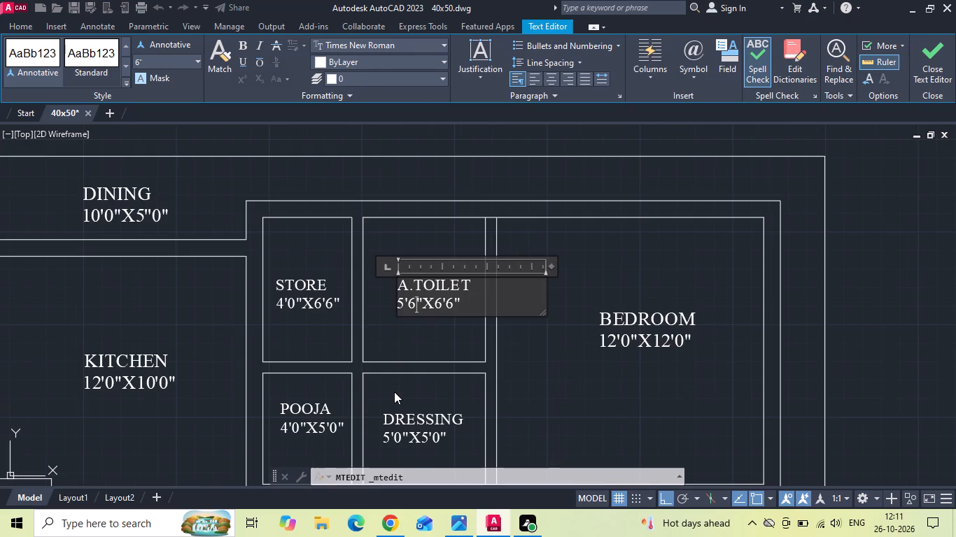
click(394, 401)
Change the DRESSING label's dimensions to 5'6"X5'0" for the room beside POOJA.
middle_drag(398, 375, 391, 283)
scroll(393, 349, up, 1)
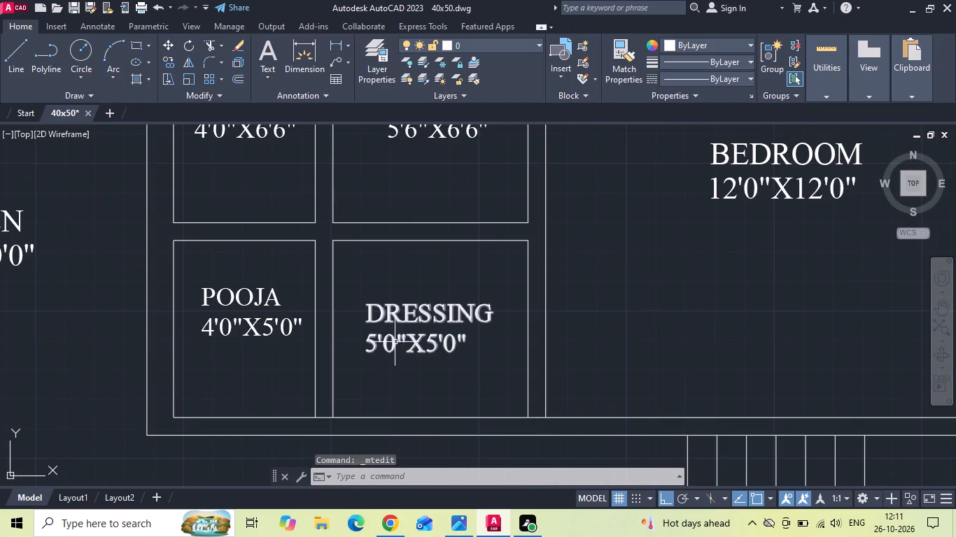
double_click(394, 344)
key(BackSpace)
key(6)
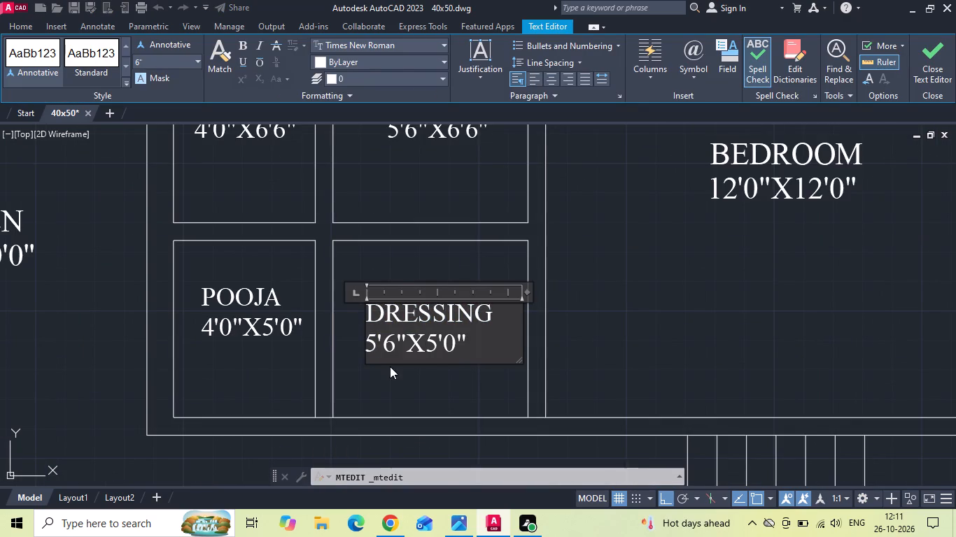
click(390, 366)
Measure the dressing room's clear north–south depth between its interior wall faces.
click(330, 48)
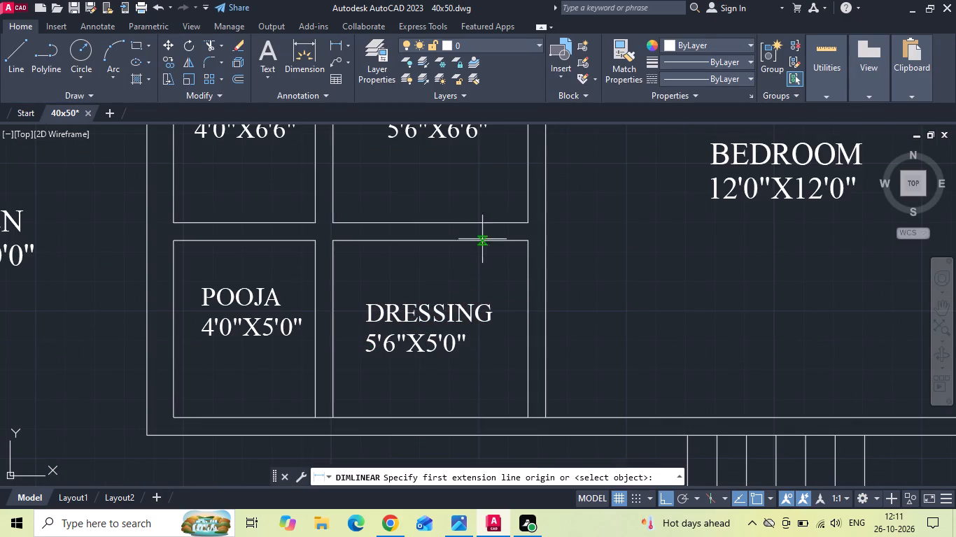
click(516, 242)
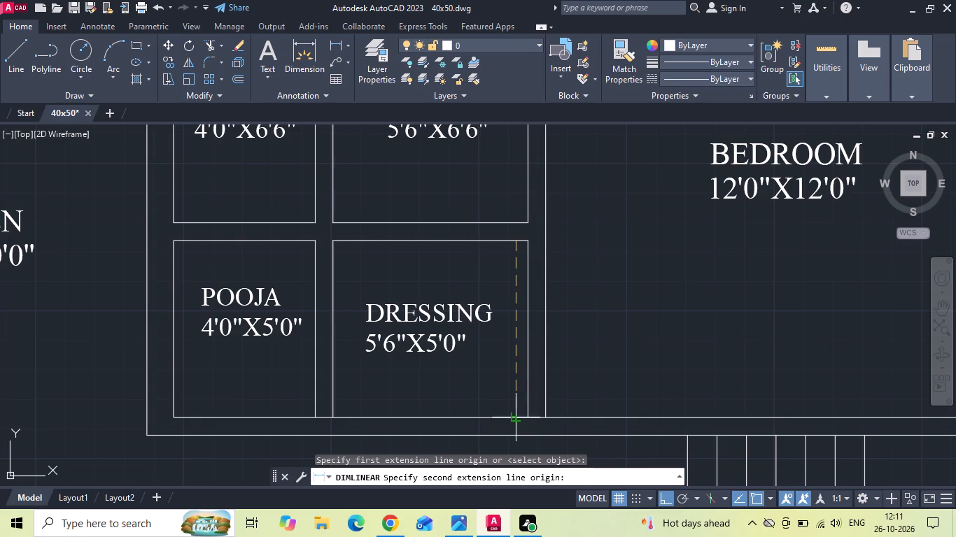
click(518, 421)
key(Escape)
Trim the interior wall lines crossing the POOJA–DRESSING partition's south end and both ends of the partition west of the BEDROOM.
key(t)
key(r)
key(space)
key(space)
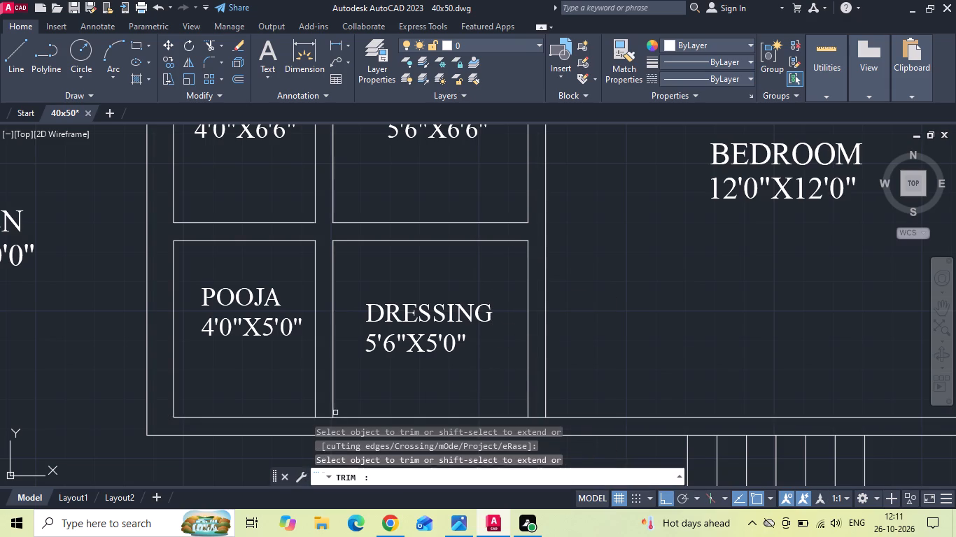
click(321, 416)
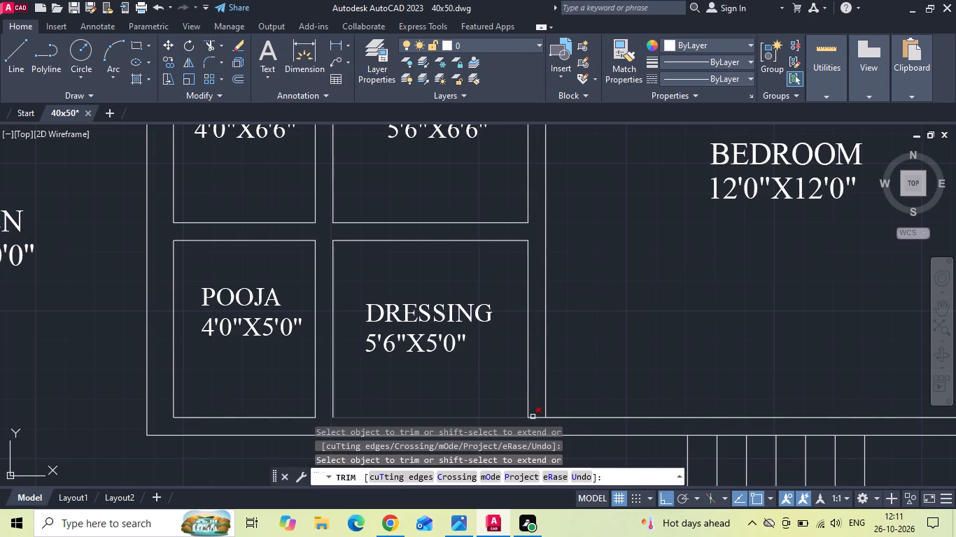
click(533, 417)
middle_drag(512, 310, 491, 411)
scroll(477, 391, down, 2)
scroll(498, 286, up, 2)
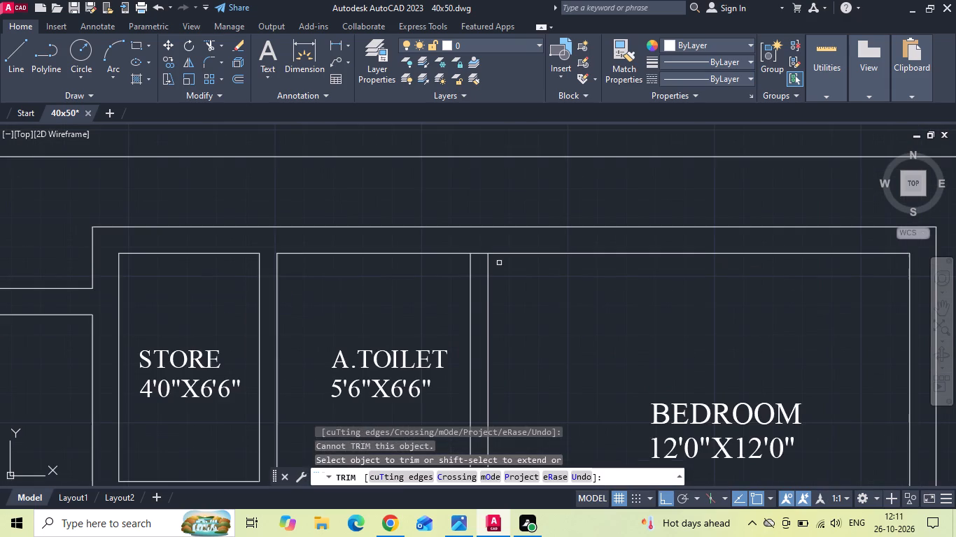
click(478, 253)
scroll(363, 243, down, 2)
key(Escape)
Move the A.TOILET label slightly west within its room.
scroll(362, 313, up, 2)
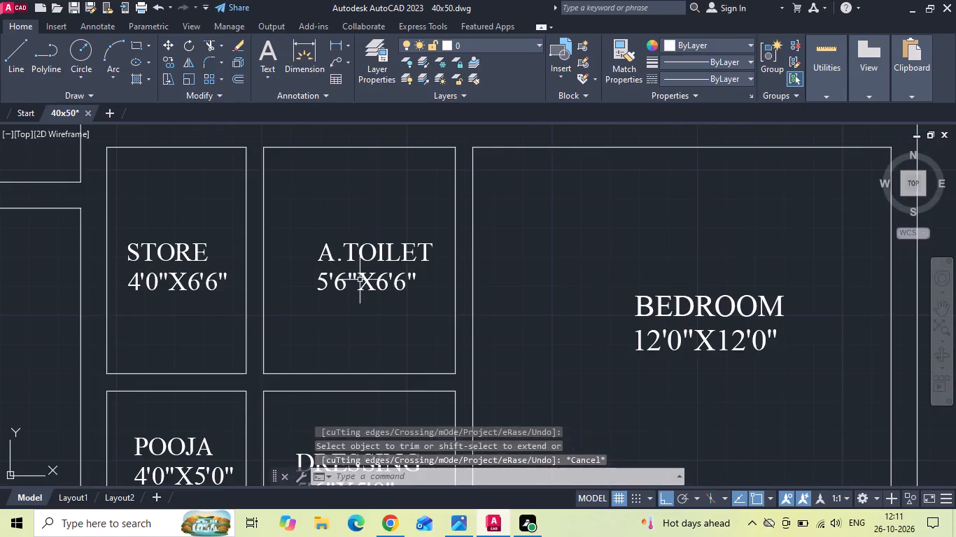
click(360, 277)
right_click(342, 263)
click(396, 257)
click(584, 253)
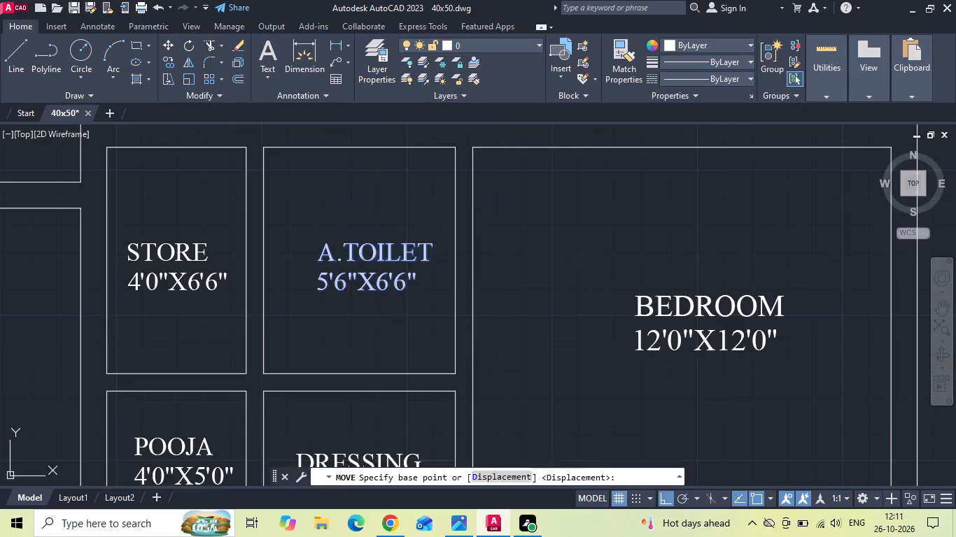
click(572, 245)
Add a vertical linear dimension from the kitchen's outer north wall face to the plot boundary.
scroll(441, 213, down, 1)
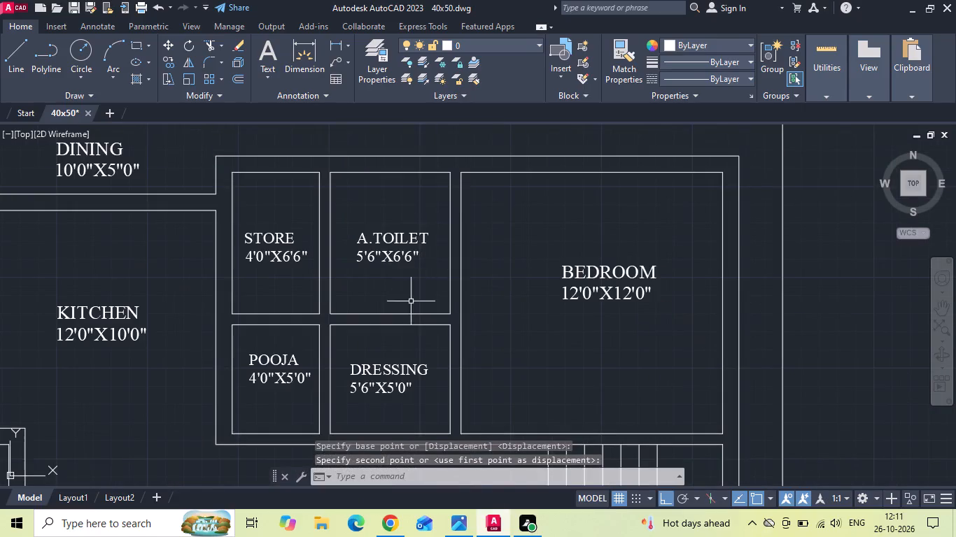
middle_drag(411, 302, 416, 245)
scroll(427, 313, down, 2)
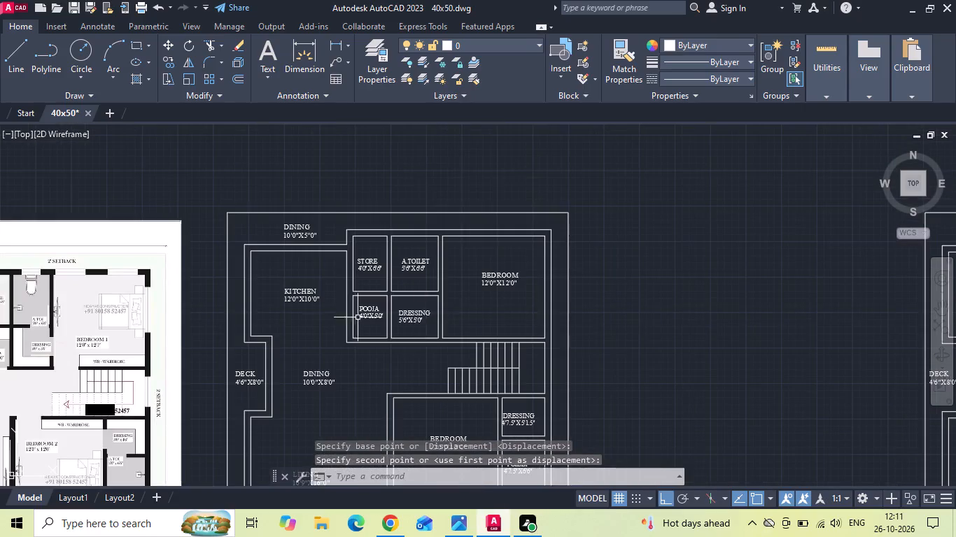
scroll(318, 241, up, 2)
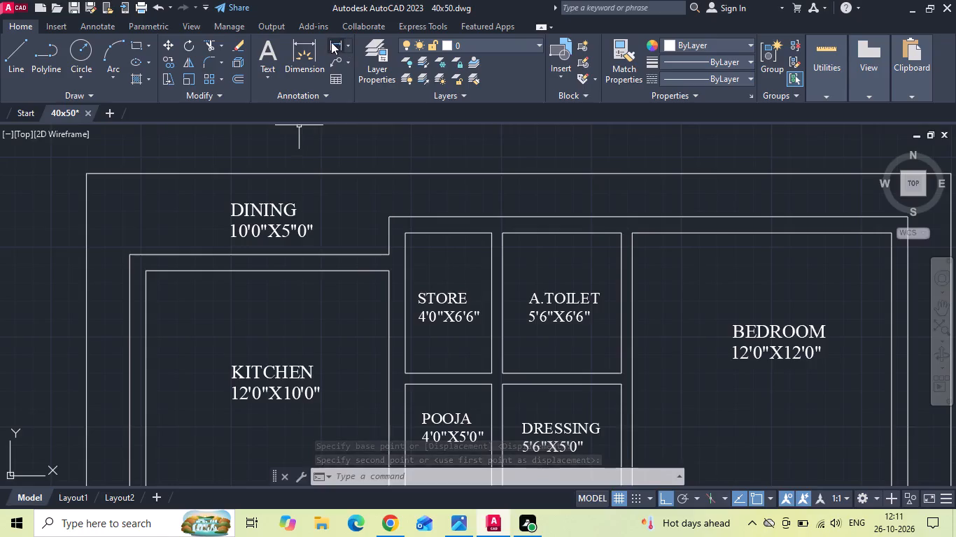
click(331, 42)
middle_drag(342, 242, 395, 319)
click(393, 333)
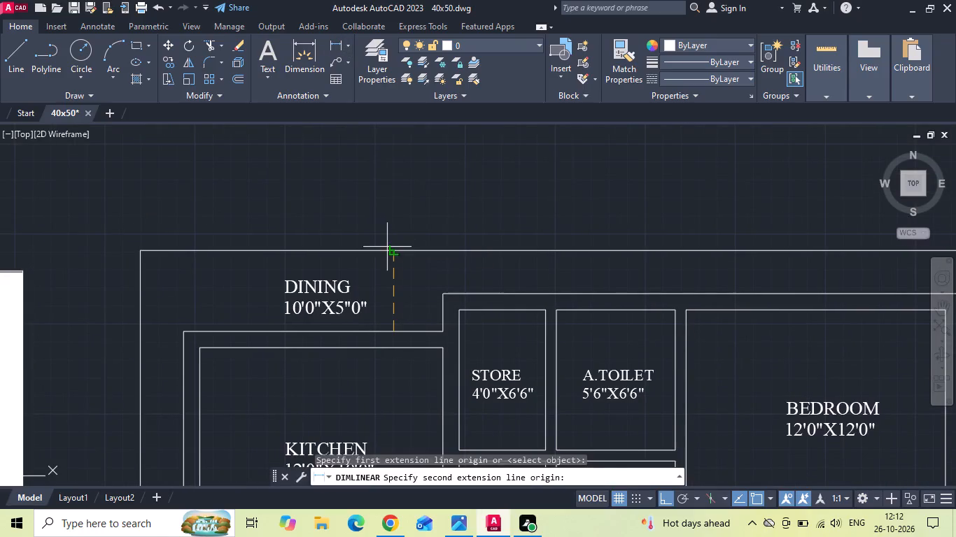
click(387, 249)
scroll(391, 274, up, 1)
click(401, 309)
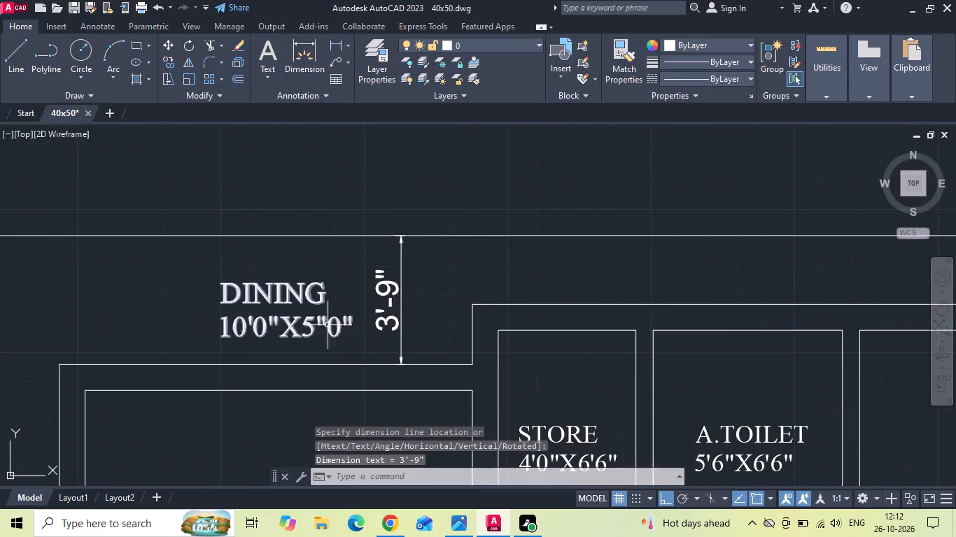
Measure the kitchen's clear north–south depth between its interior wall faces.
middle_drag(328, 325, 367, 314)
scroll(381, 265, down, 2)
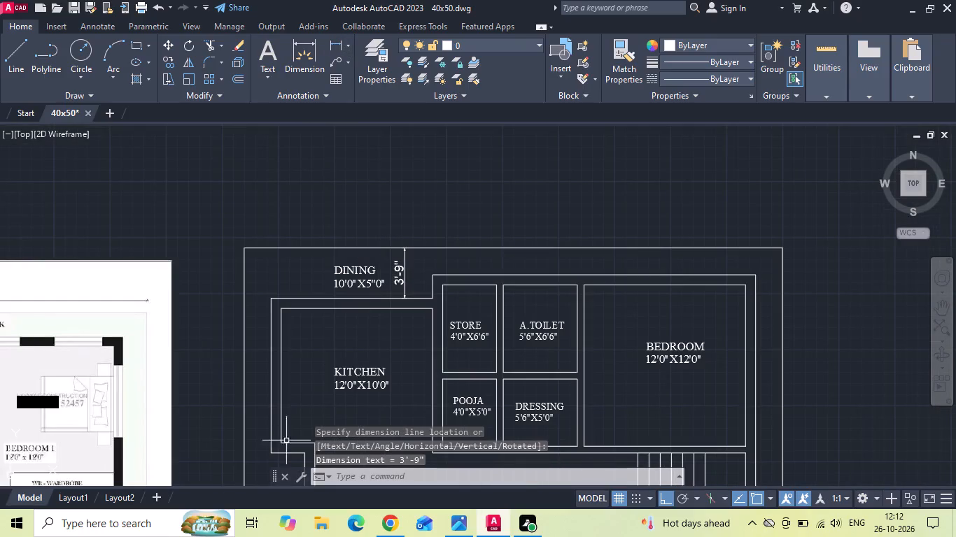
key(space)
click(297, 446)
click(298, 307)
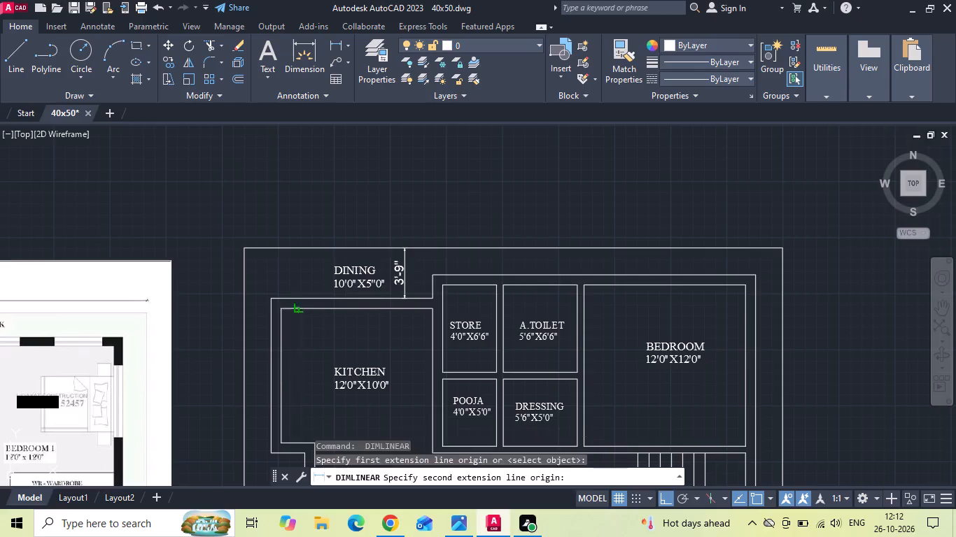
key(Escape)
Change the dimensions in the DINING label north of the kitchen to 12'9"X3"9".
scroll(390, 282, up, 2)
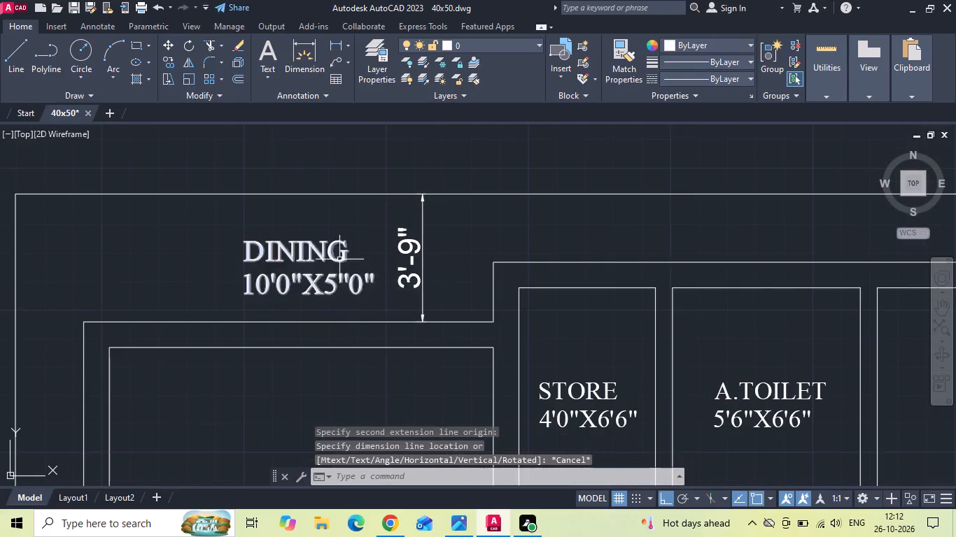
double_click(339, 259)
click(334, 289)
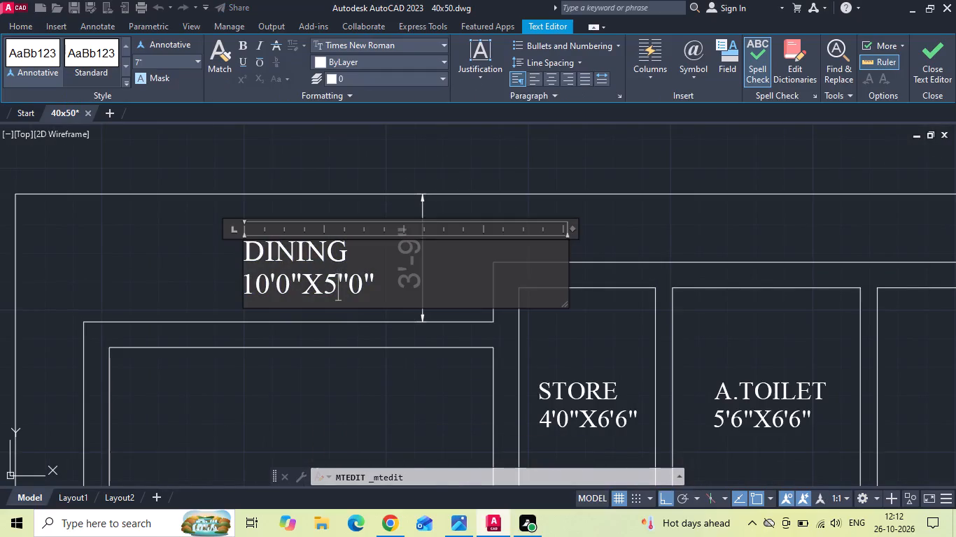
key(BackSpace)
key(3)
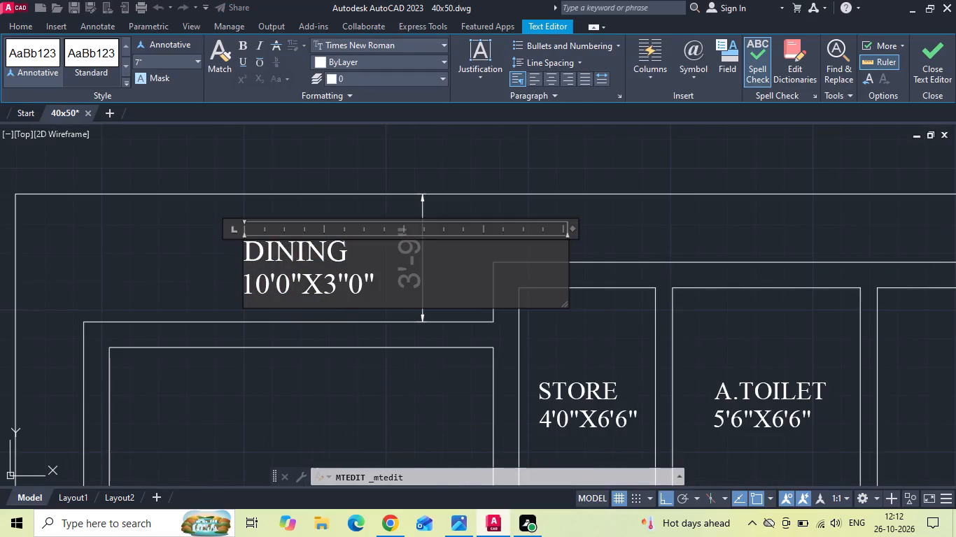
click(364, 277)
key(BackSpace)
key(9)
scroll(331, 249, down, 2)
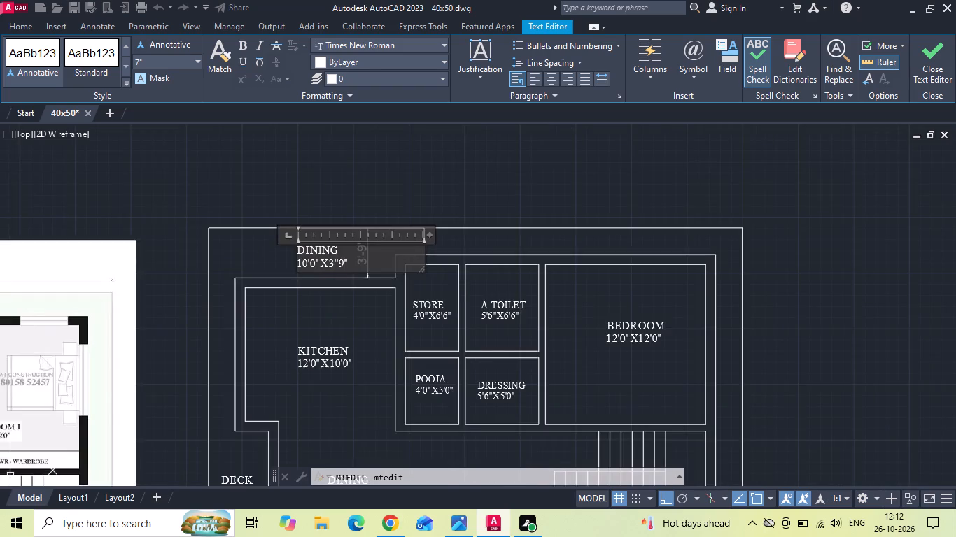
scroll(304, 262, up, 1)
click(302, 266)
click(307, 271)
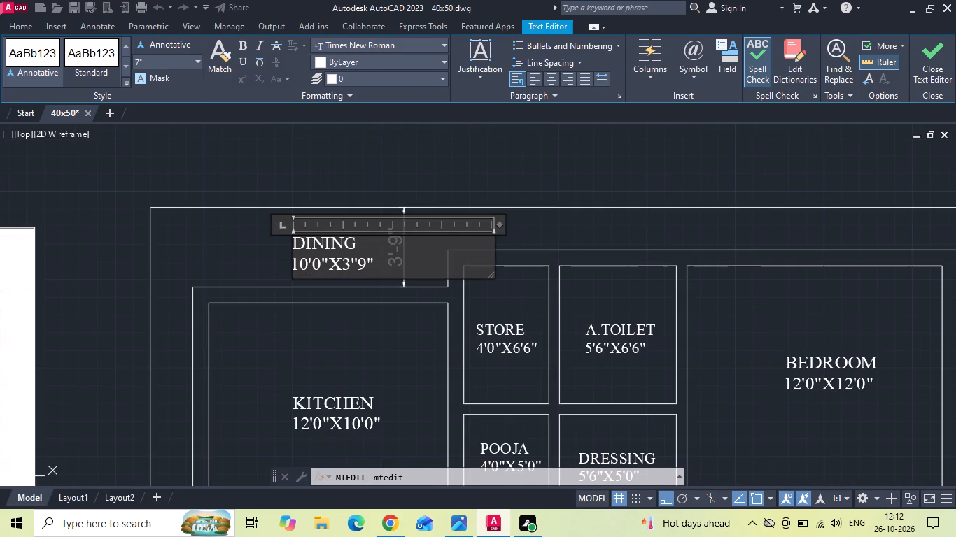
key(BackSpace)
key(2)
click(320, 269)
key(BackSpace)
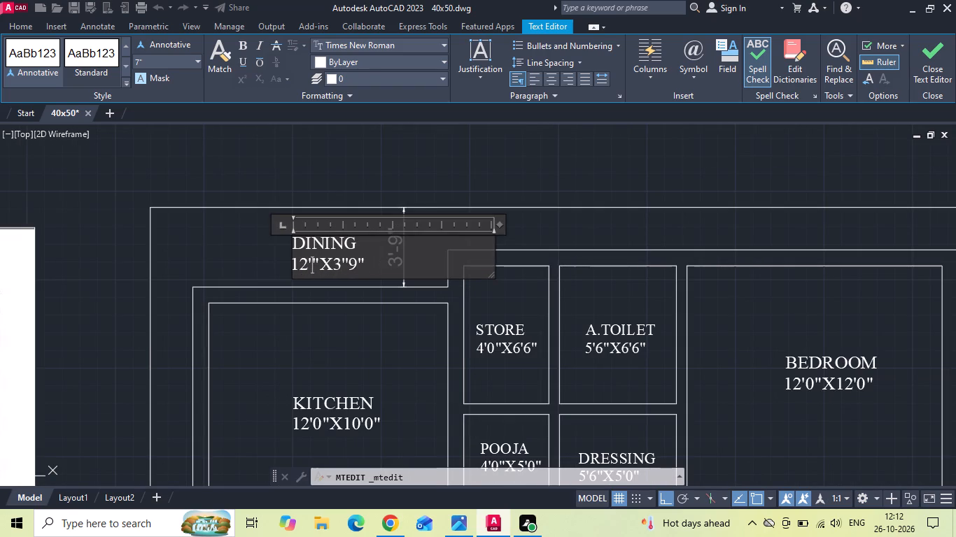
key(9)
Replace the name DINING with UTILITY in the label north of the kitchen.
scroll(318, 247, up, 2)
drag(409, 241, 155, 240)
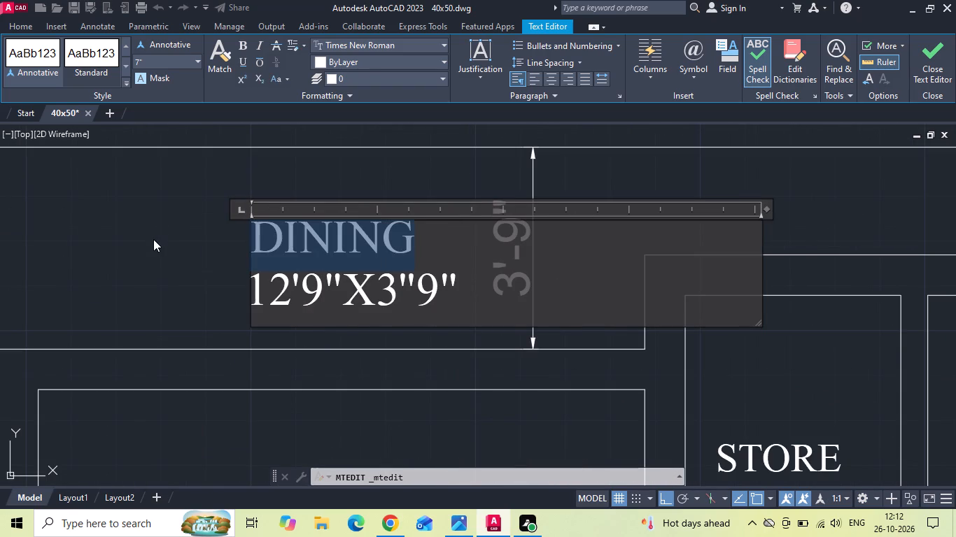
key(BackSpace)
text(UTILITY)
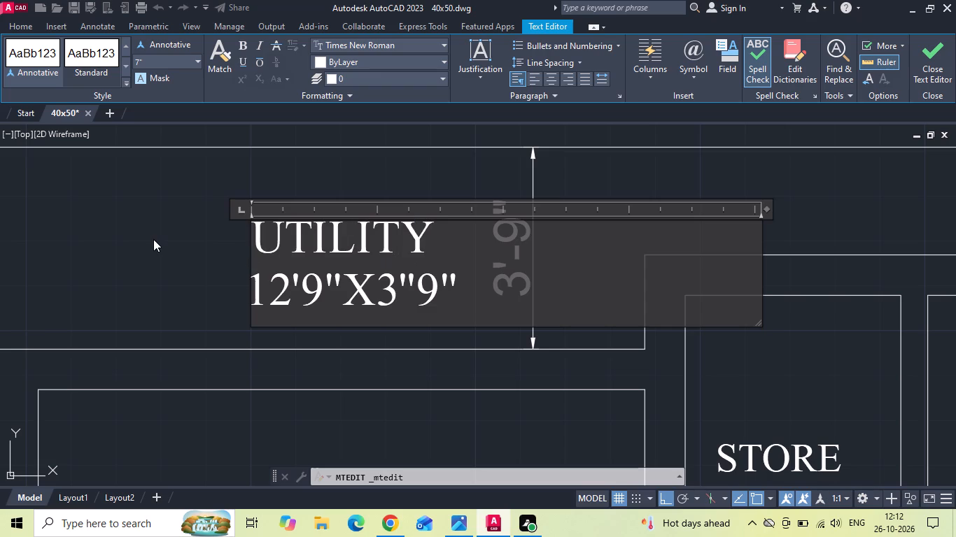
click(153, 239)
Add a horizontal linear dimension across the kitchen's interior width, placed above the KITCHEN label.
scroll(177, 213, down, 2)
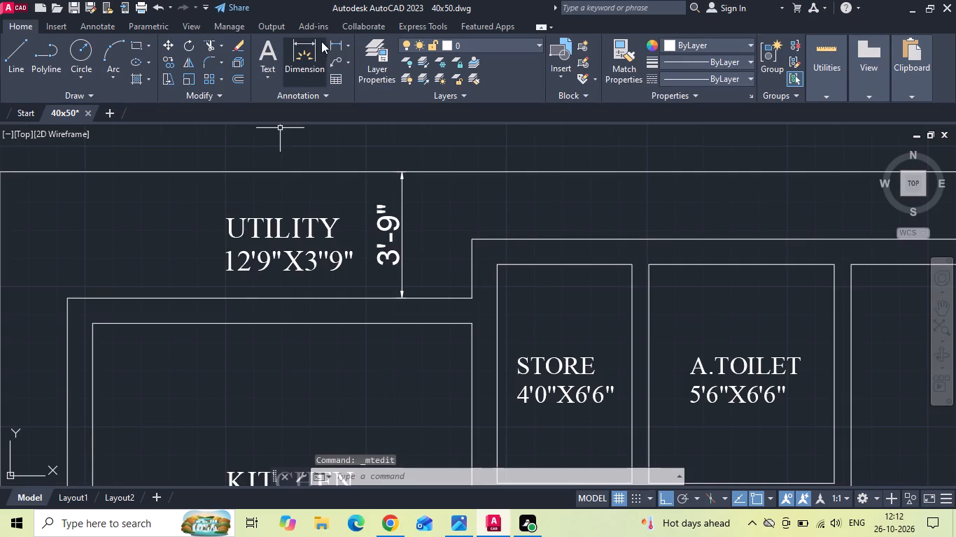
click(339, 39)
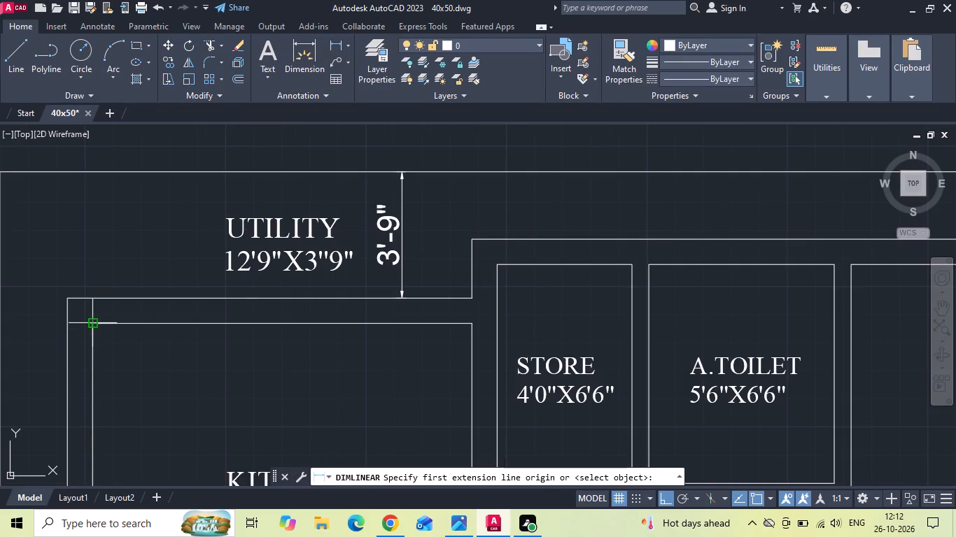
click(89, 325)
drag(470, 321, 464, 332)
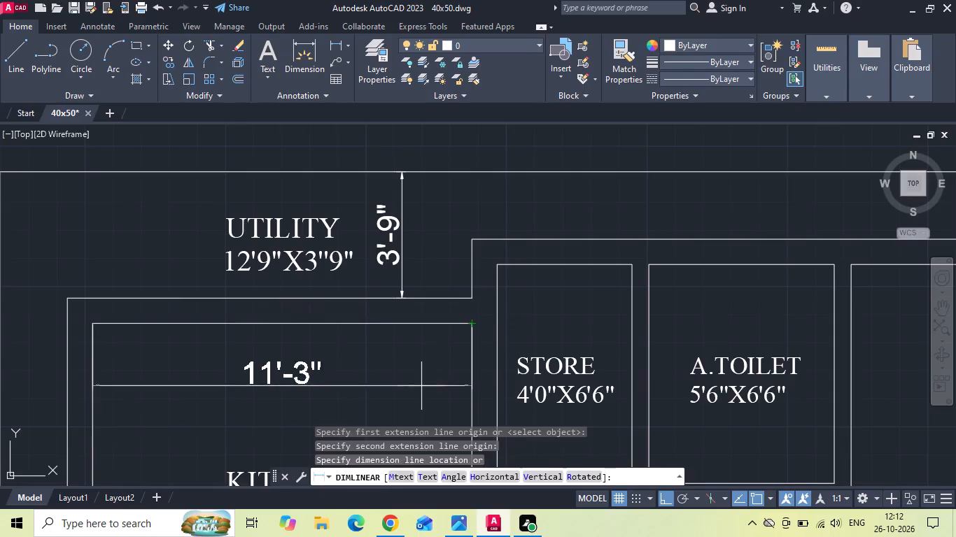
click(421, 386)
Change the KITCHEN label's dimensions to 11'3"X10'0".
scroll(420, 248, down, 2)
scroll(384, 331, up, 1)
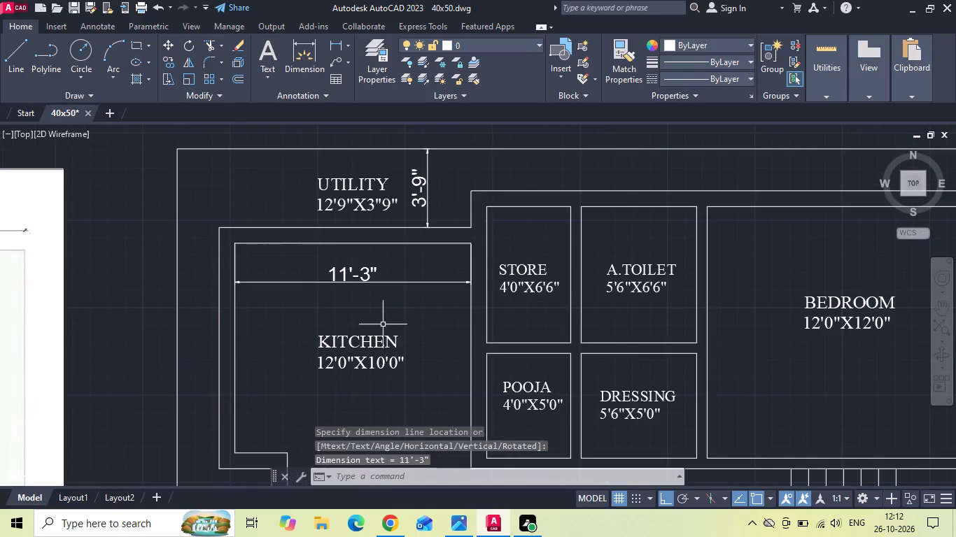
middle_drag(382, 323, 361, 287)
scroll(361, 282, down, 1)
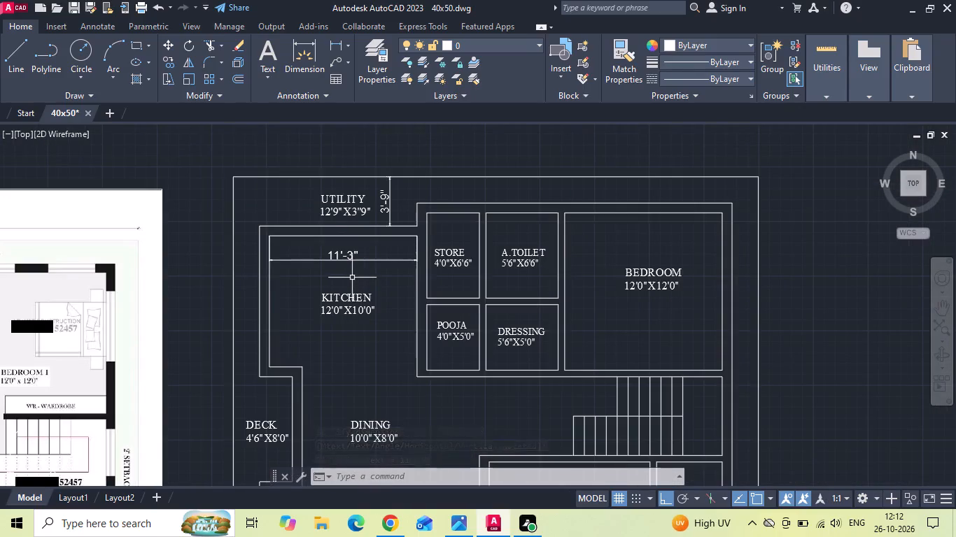
scroll(342, 297, up, 1)
double_click(324, 324)
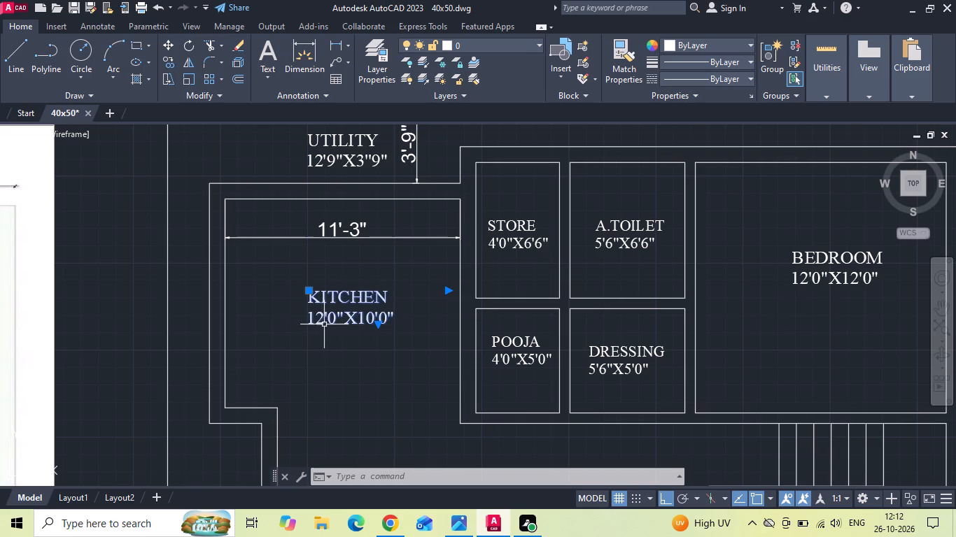
key(BackSpace)
key(1)
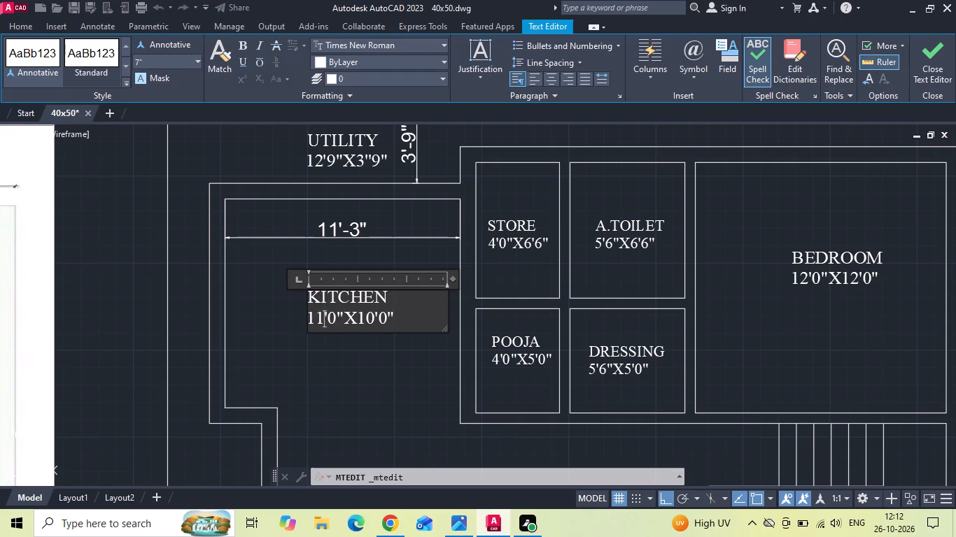
click(332, 320)
key(BackSpace)
key(3)
middle_drag(325, 358, 325, 416)
click(324, 408)
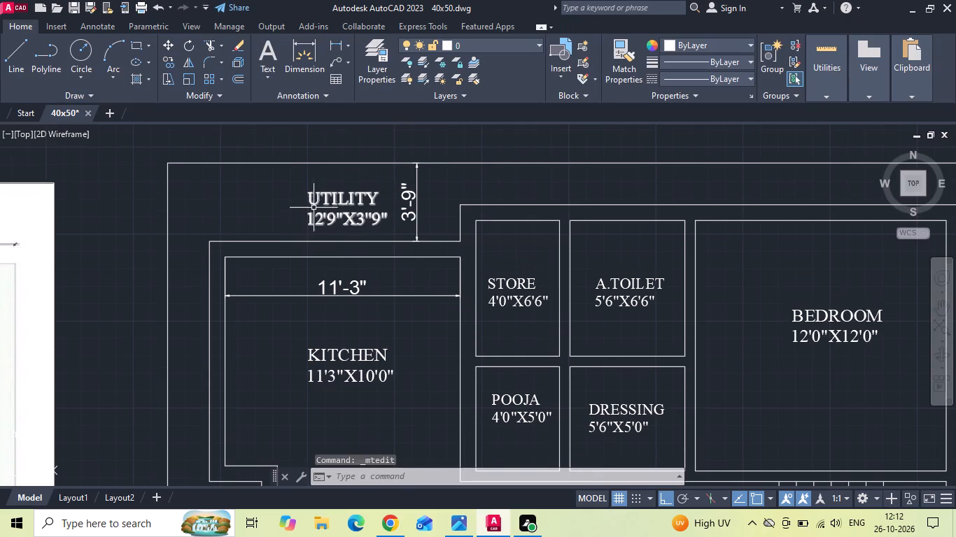
Measure the length of the kitchen's outer north wall line along the utility area with a linear dimension.
click(329, 40)
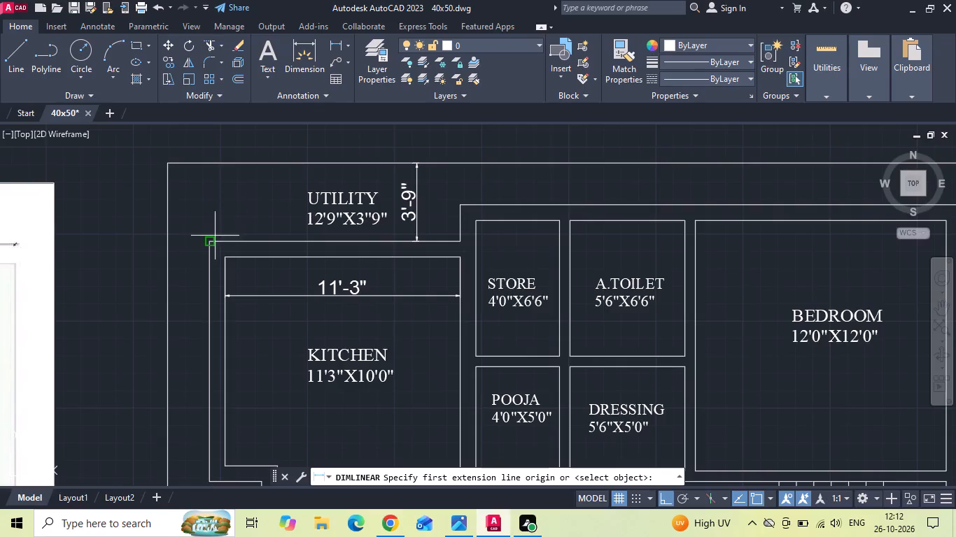
click(210, 243)
click(461, 242)
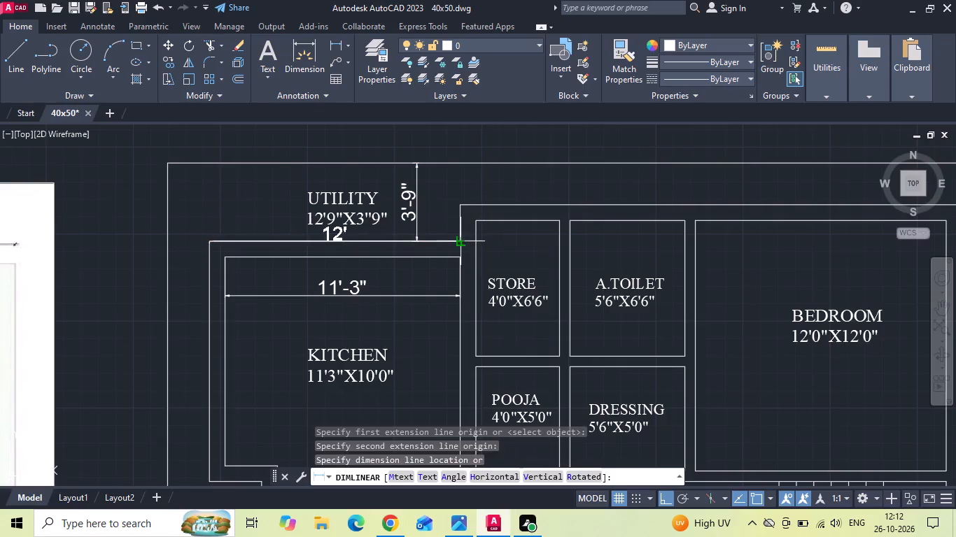
key(Escape)
Change the first dimension in the UTILITY label to 12'0".
scroll(348, 231, up, 1)
double_click(324, 215)
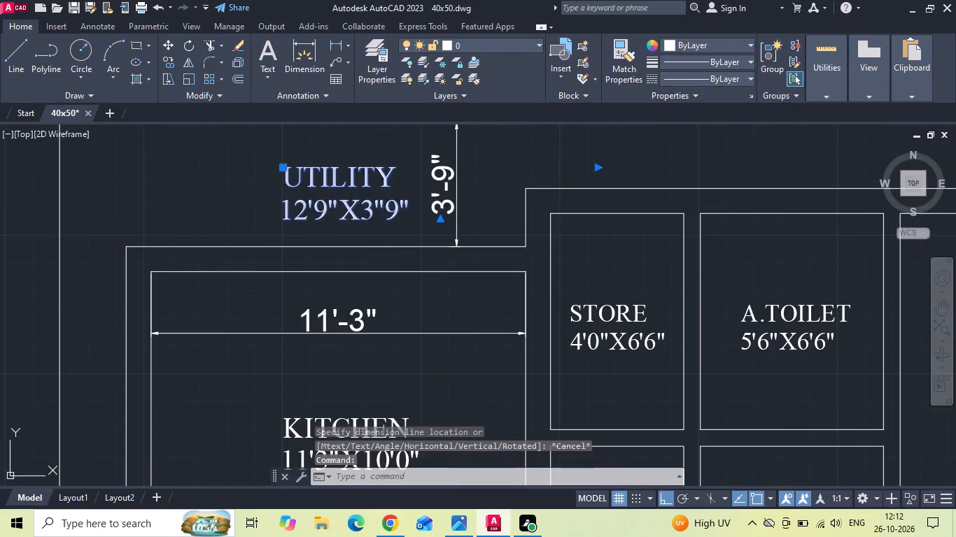
key(BackSpace)
key(0)
click(282, 289)
Correct the foot mark in the UTILITY label's second dimension so the line reads 12'0"X3'9".
scroll(325, 200, down, 2)
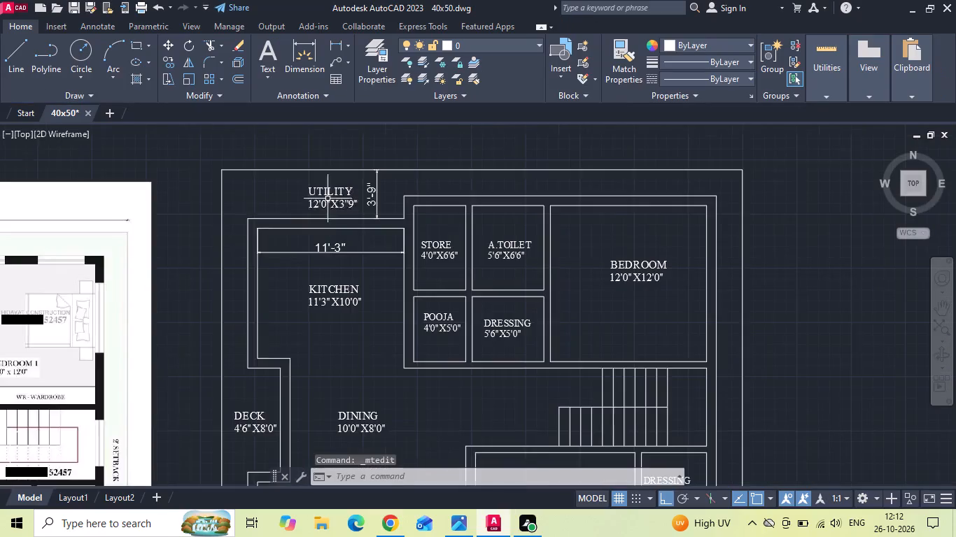
scroll(350, 189, up, 3)
double_click(344, 229)
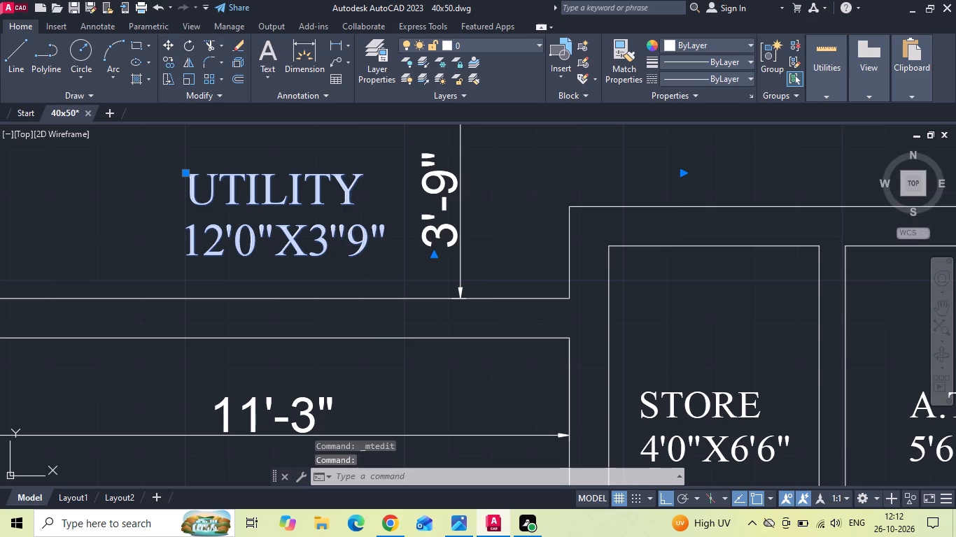
key(BackSpace)
key(apostrophe)
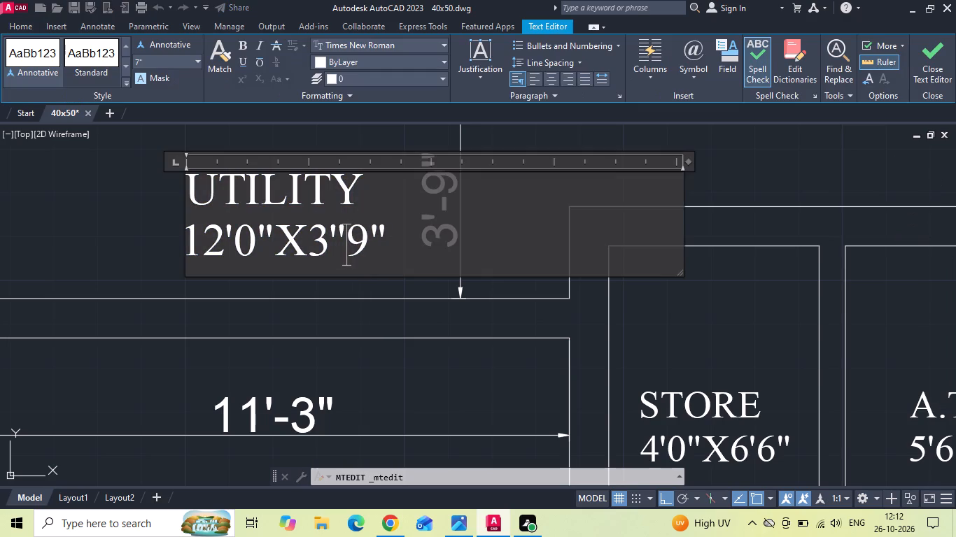
key(BackSpace)
scroll(359, 266, down, 2)
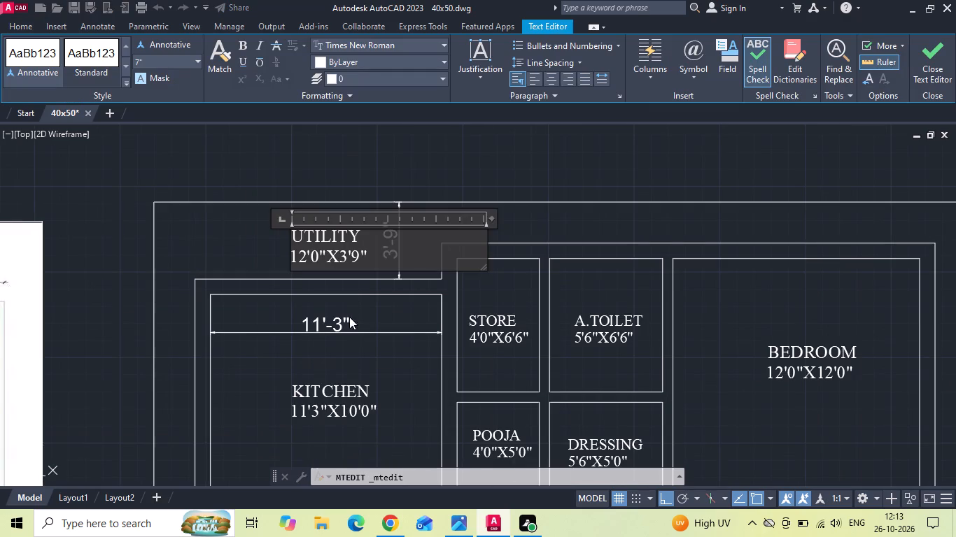
click(349, 320)
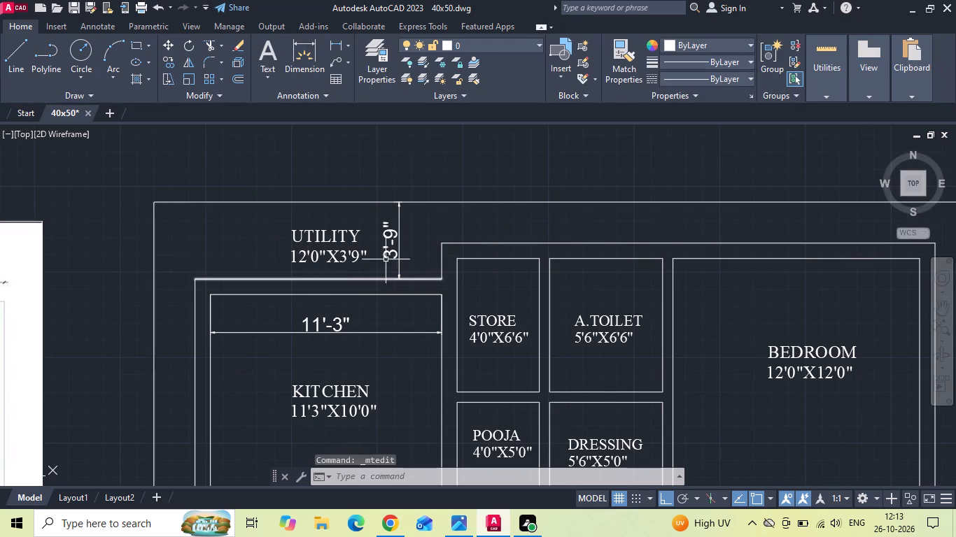
Delete the vertical utility dimension and the horizontal kitchen dimension.
click(390, 249)
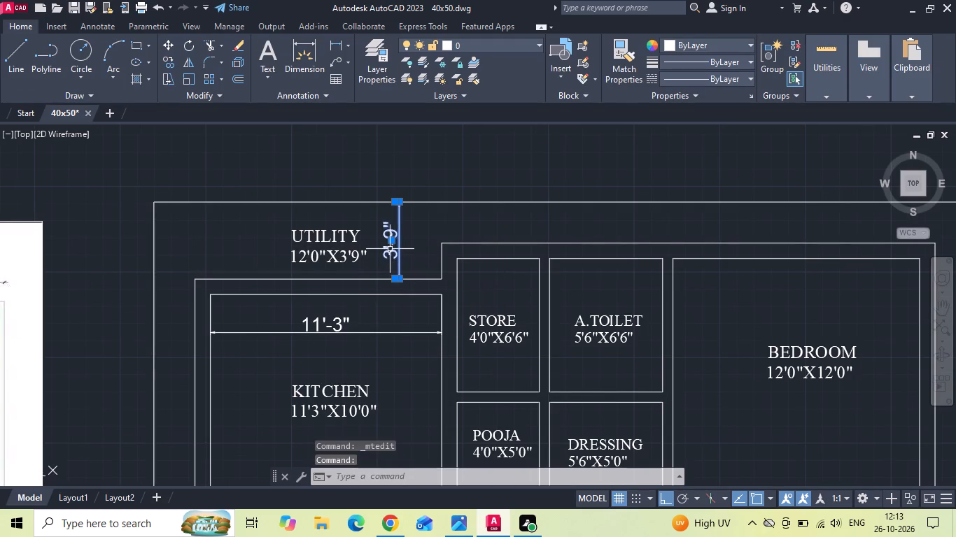
click(373, 319)
click(309, 343)
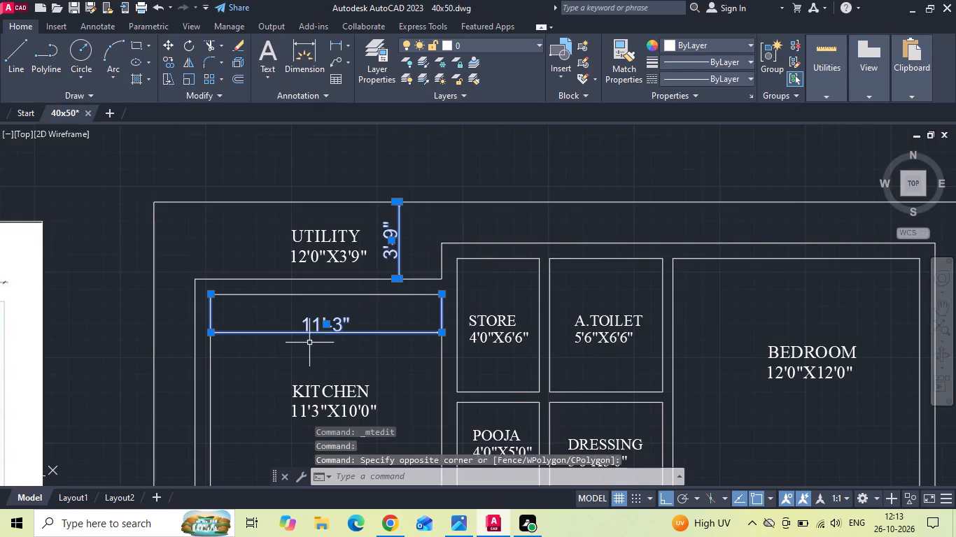
key(BackSpace)
key(Delete)
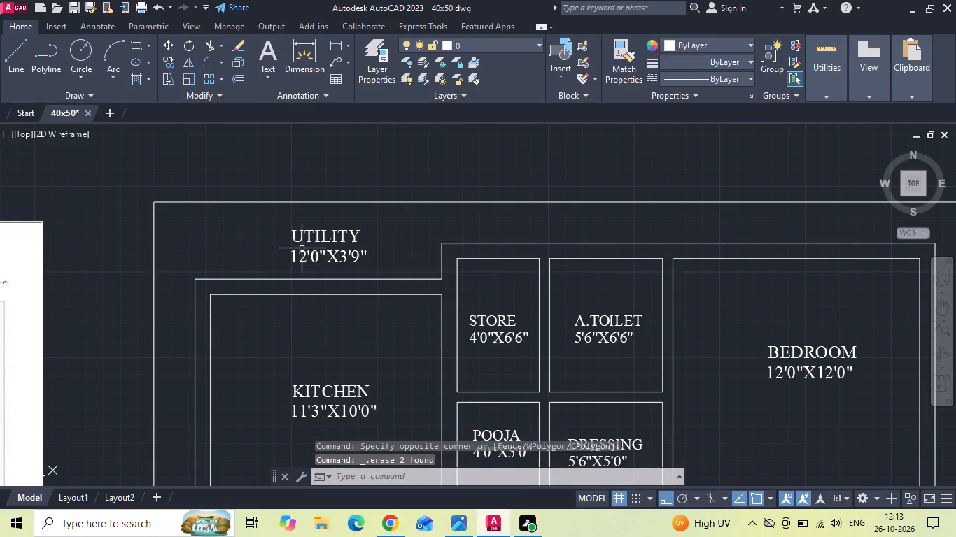
Correct the foot mark in the label of the bedroom south of the staircase so its dimensions read 12'0"X12'0".
scroll(304, 248, down, 1)
scroll(423, 324, up, 2)
middle_drag(414, 313, 412, 310)
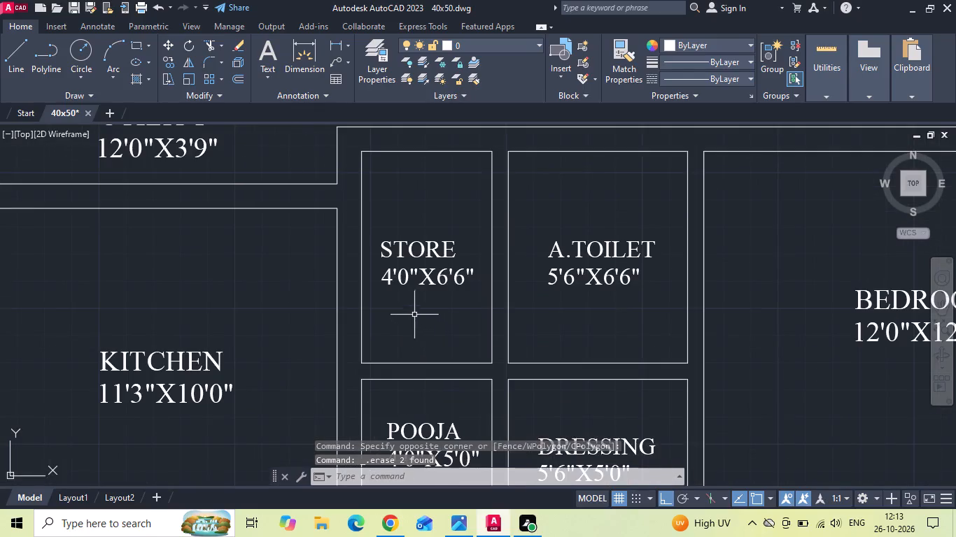
middle_drag(412, 310, 387, 225)
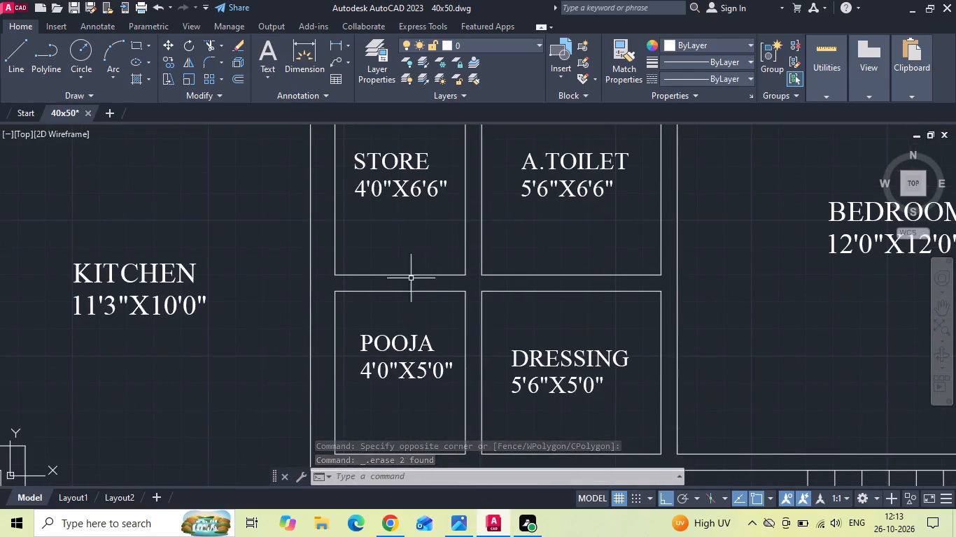
middle_drag(493, 348, 210, 308)
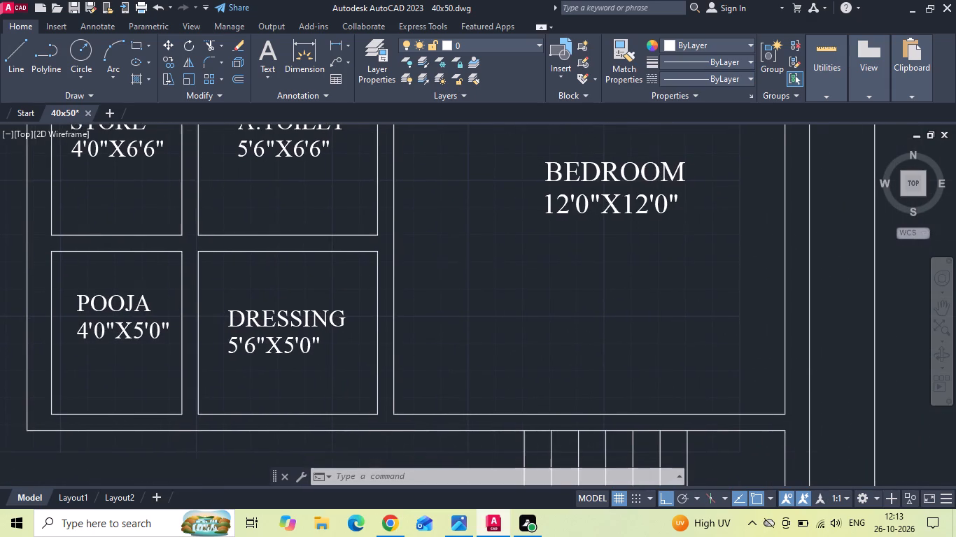
scroll(356, 215, down, 3)
scroll(386, 350, up, 3)
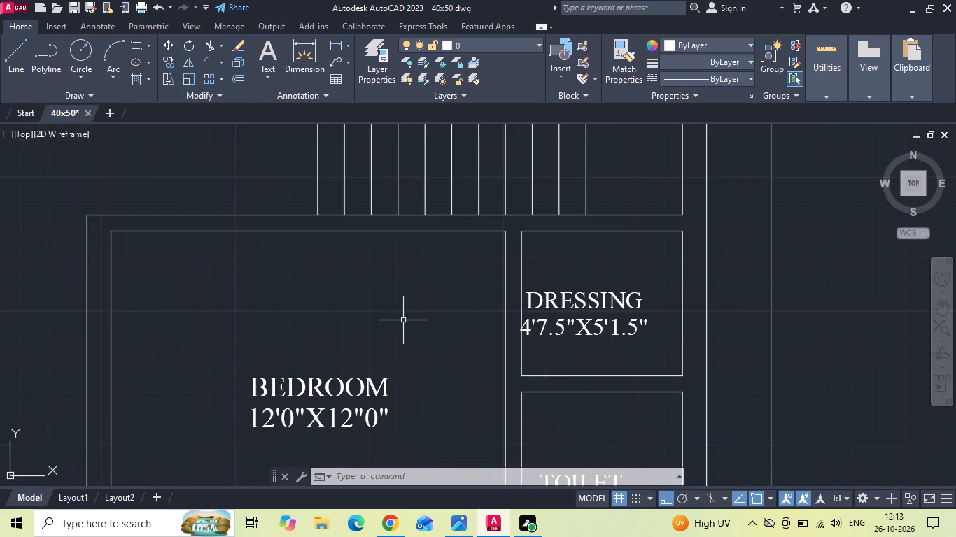
scroll(429, 294, down, 2)
scroll(188, 373, up, 1)
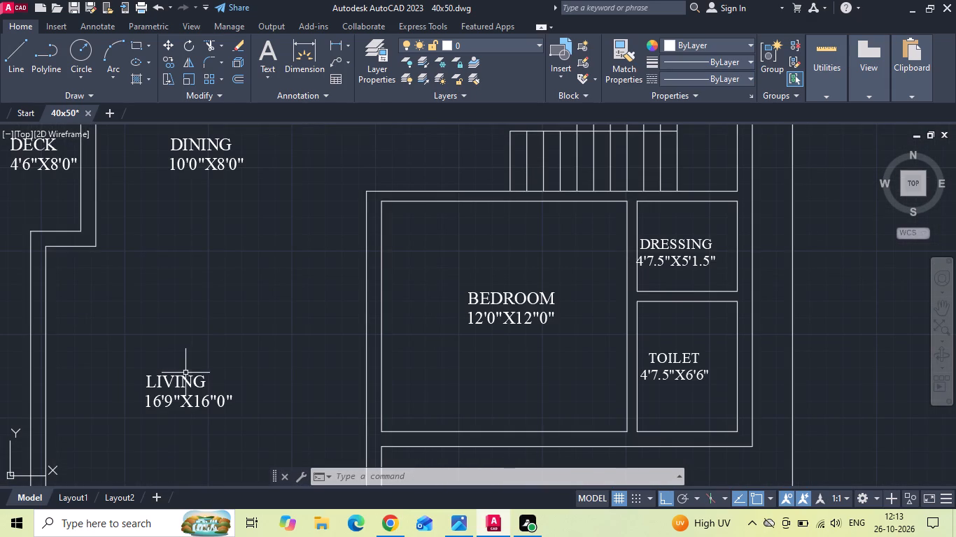
scroll(537, 332, up, 2)
double_click(535, 294)
key(Delete)
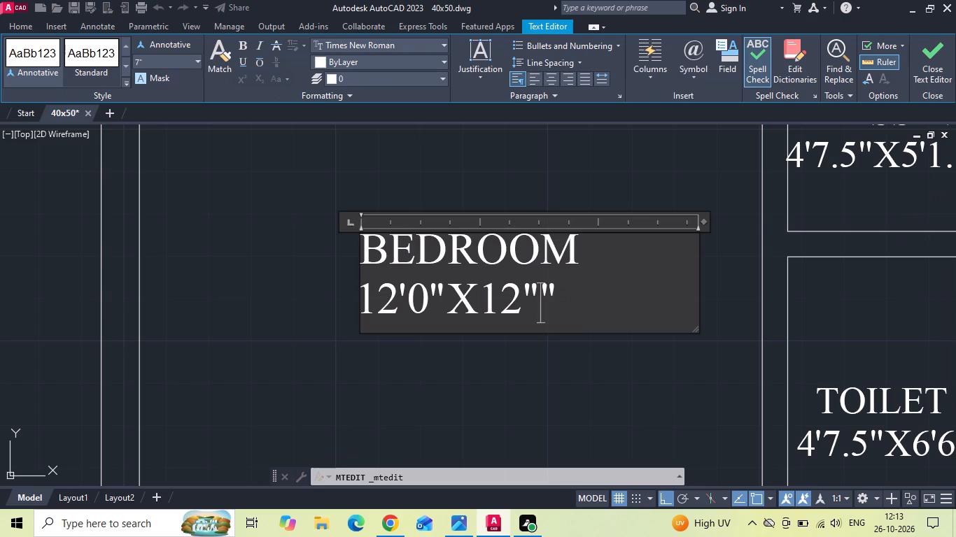
key(ctrl+z)
click(535, 293)
key(BackSpace)
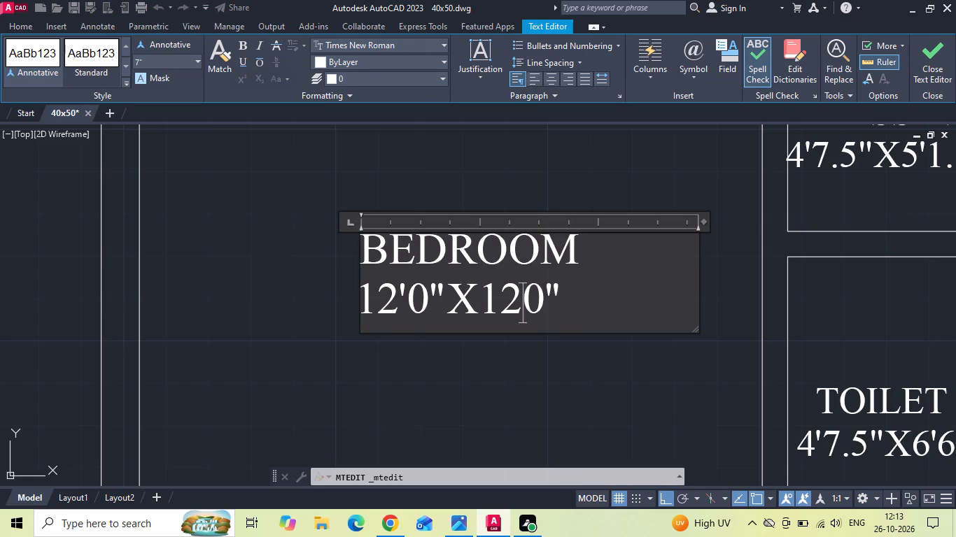
key(apostrophe)
click(468, 368)
Measure the living room's interior width with a horizontal linear dimension placed above the LIVING label.
scroll(440, 293, down, 2)
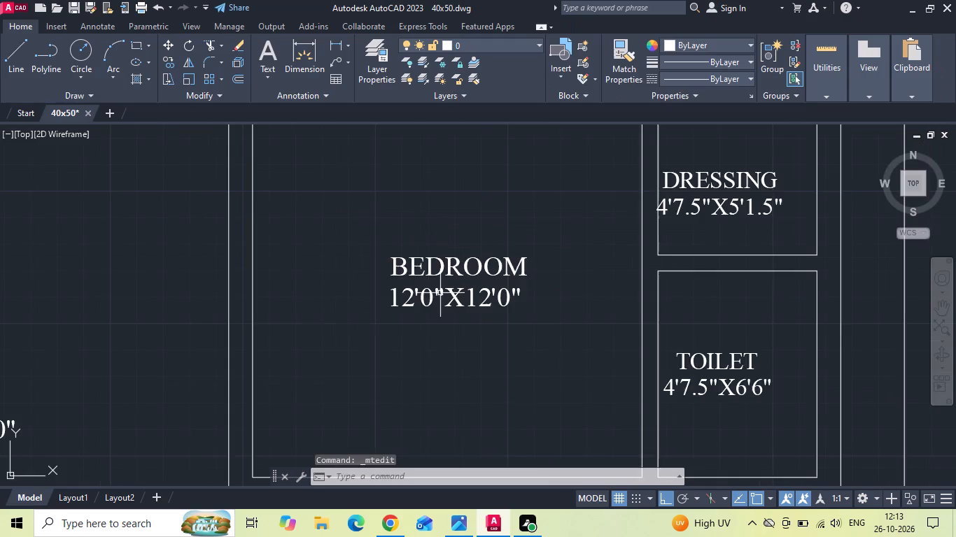
scroll(440, 293, down, 2)
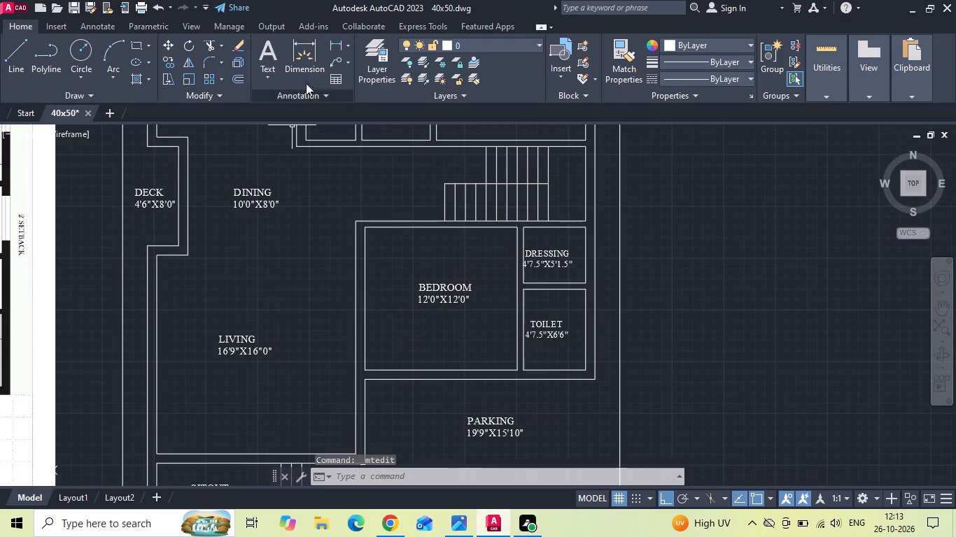
click(334, 39)
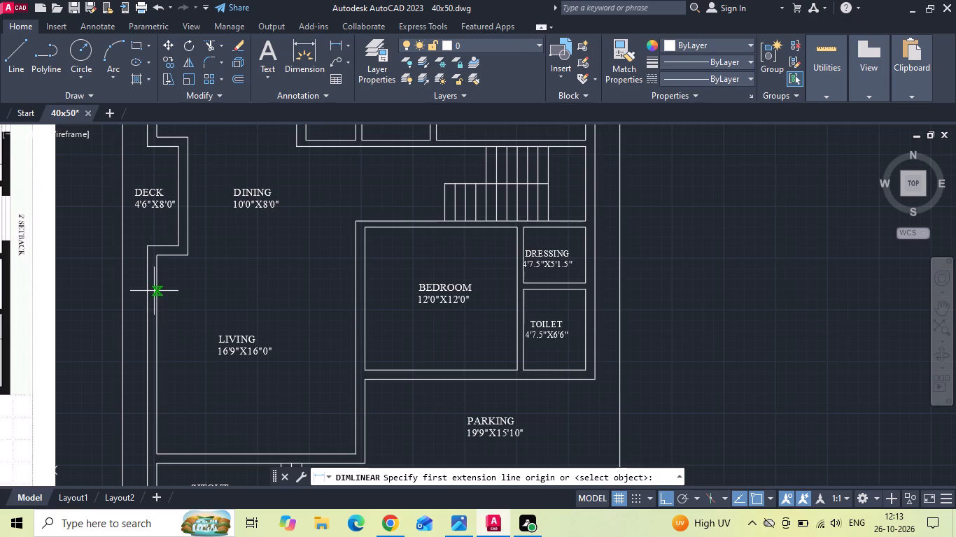
click(154, 291)
click(356, 292)
click(325, 315)
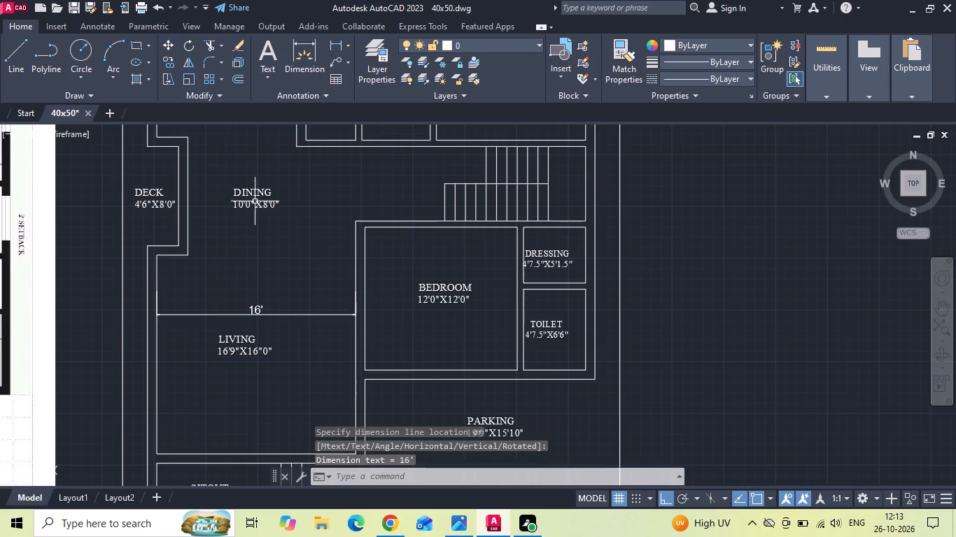
Measure the living room's interior depth with a vertical linear dimension near its west wall.
click(333, 40)
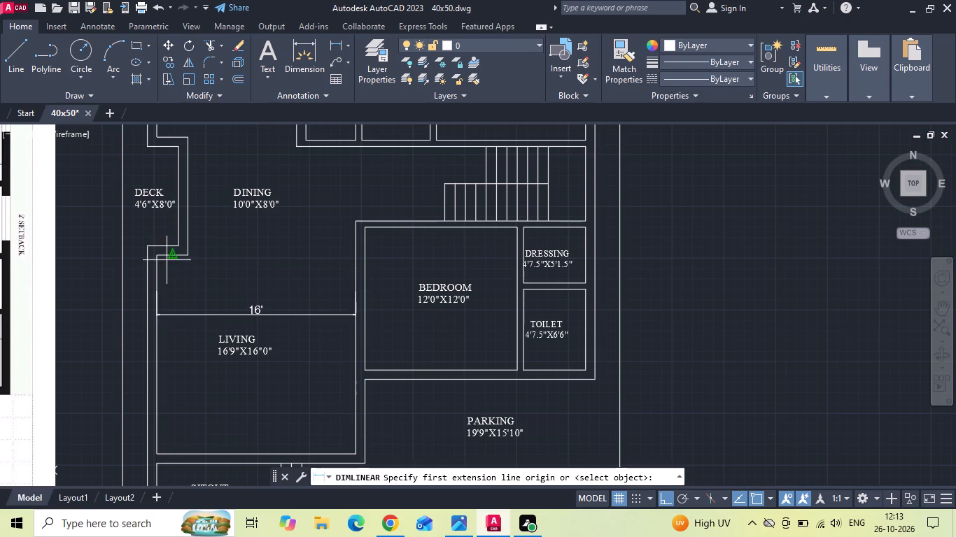
click(167, 260)
click(169, 454)
click(184, 433)
Change the first dimension in the LIVING label to 16'0".
scroll(194, 338, up, 1)
double_click(251, 365)
scroll(258, 361, up, 1)
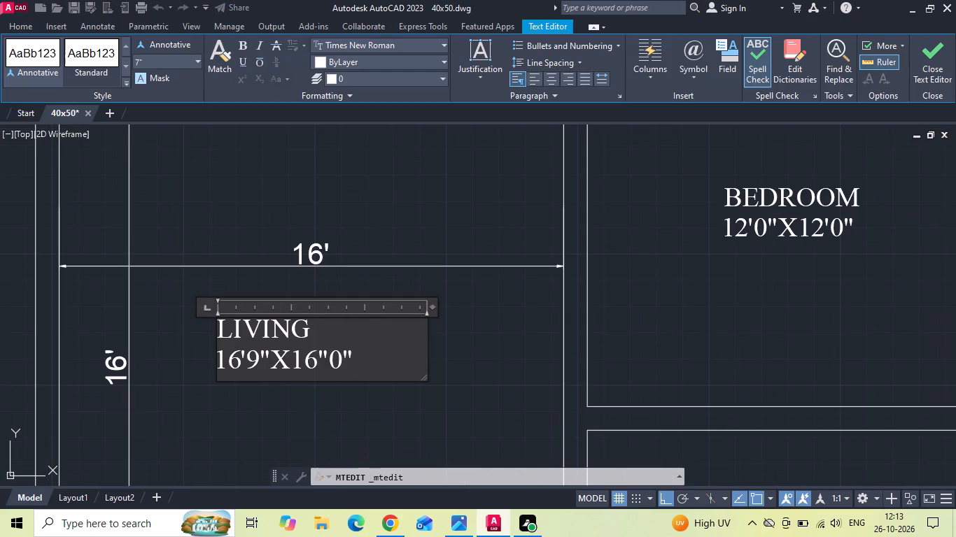
click(258, 361)
key(BackSpace)
key(0)
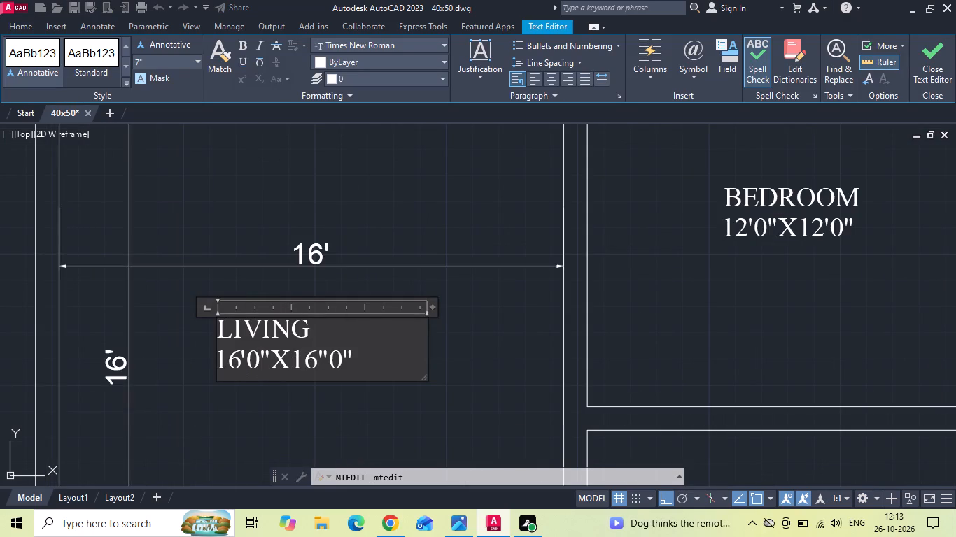
scroll(353, 338, down, 1)
click(321, 262)
Delete the horizontal and vertical linear dimensions in the living room.
drag(230, 270, 201, 293)
click(186, 325)
key(Delete)
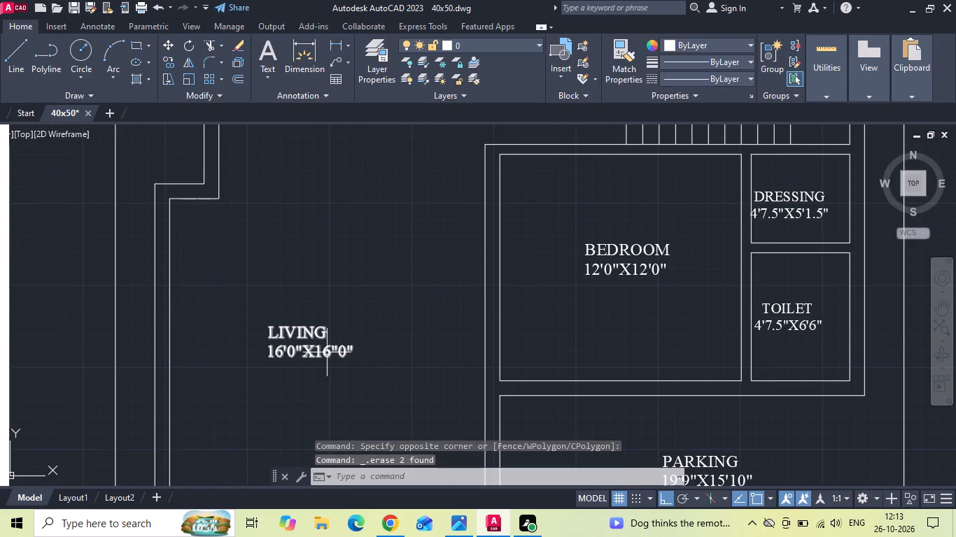
Correct the foot mark in the LIVING label's second dimension so the line reads 16'0"X16'0".
double_click(324, 353)
scroll(342, 358, up, 1)
click(332, 343)
key(Delete)
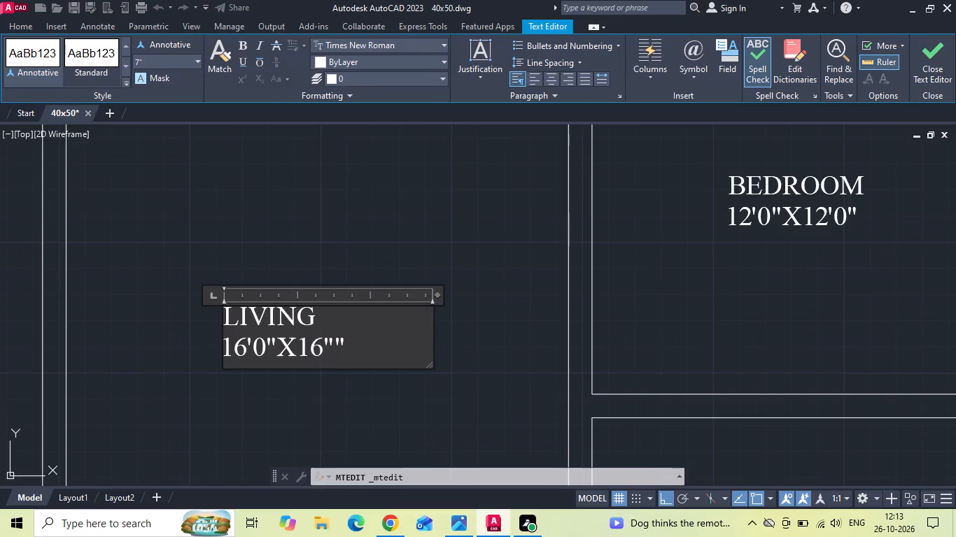
key(BackSpace)
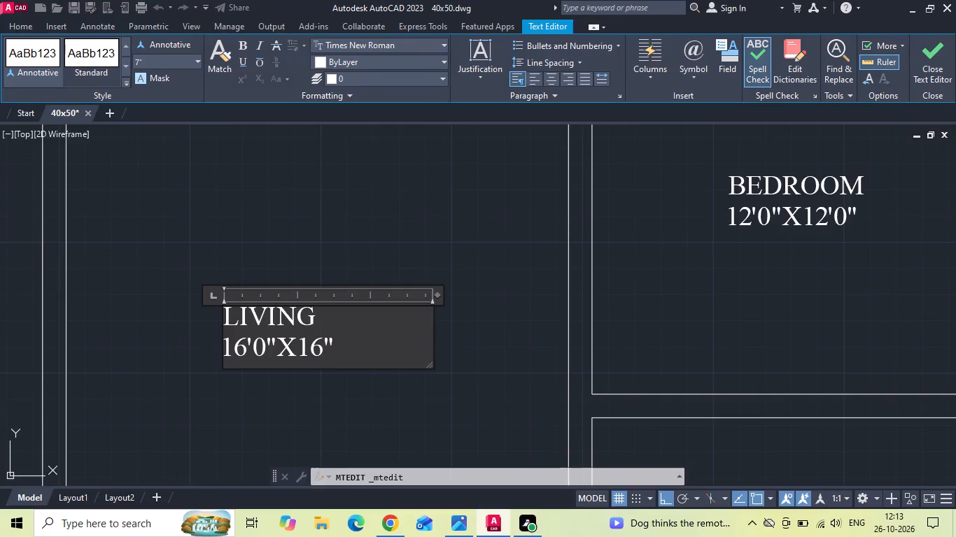
key(0)
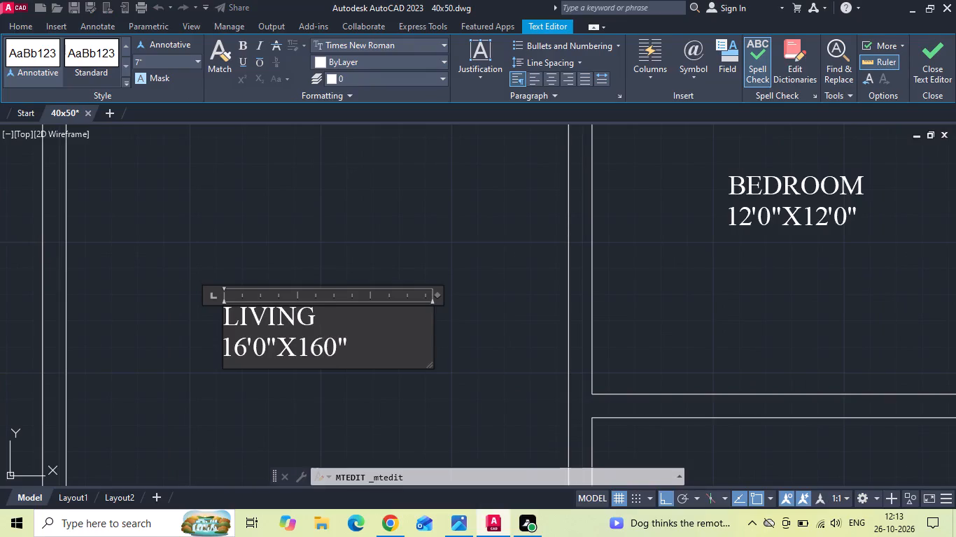
click(323, 336)
click(328, 349)
key(apostrophe)
click(370, 251)
Correct the foot mark in the SITOUT label so its dimensions read 10'0"X5'0".
scroll(365, 257, down, 2)
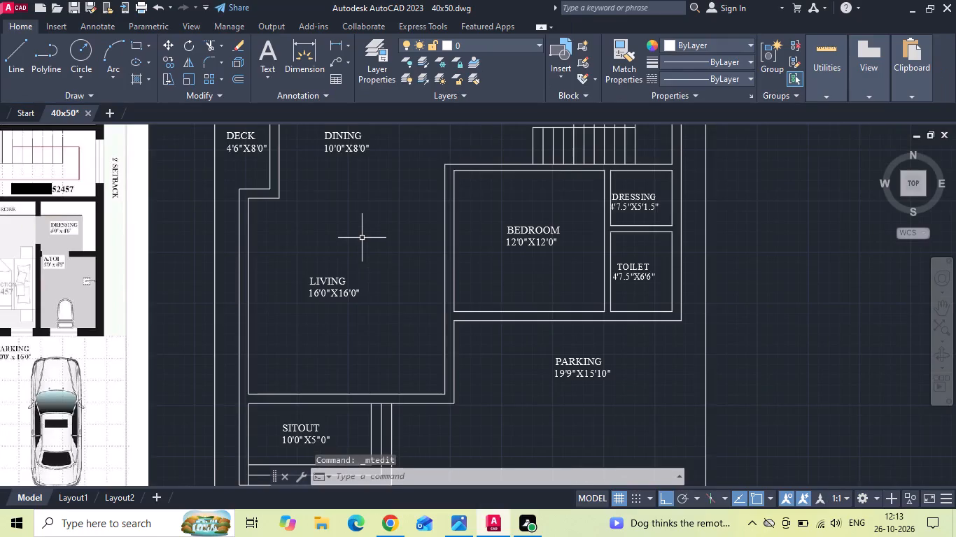
scroll(325, 446, up, 3)
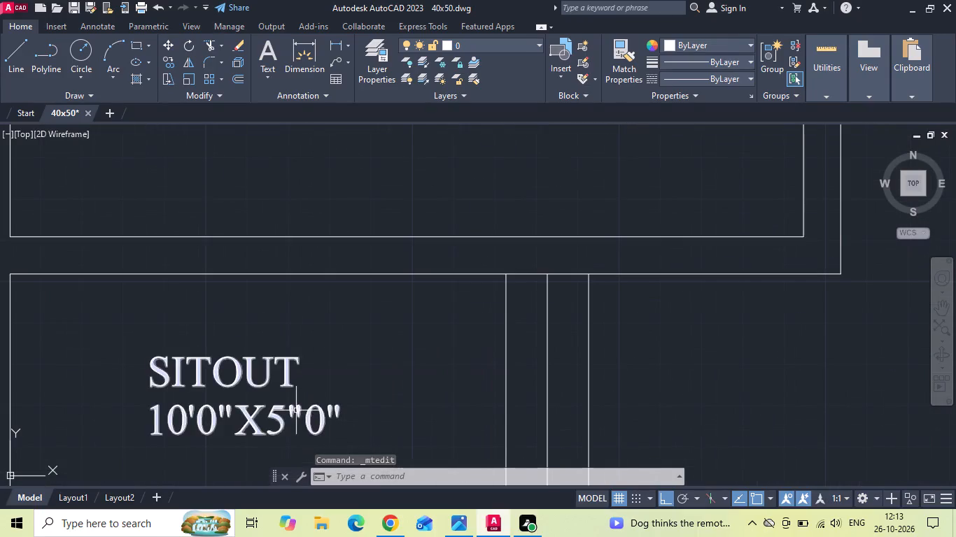
double_click(296, 410)
key(BackSpace)
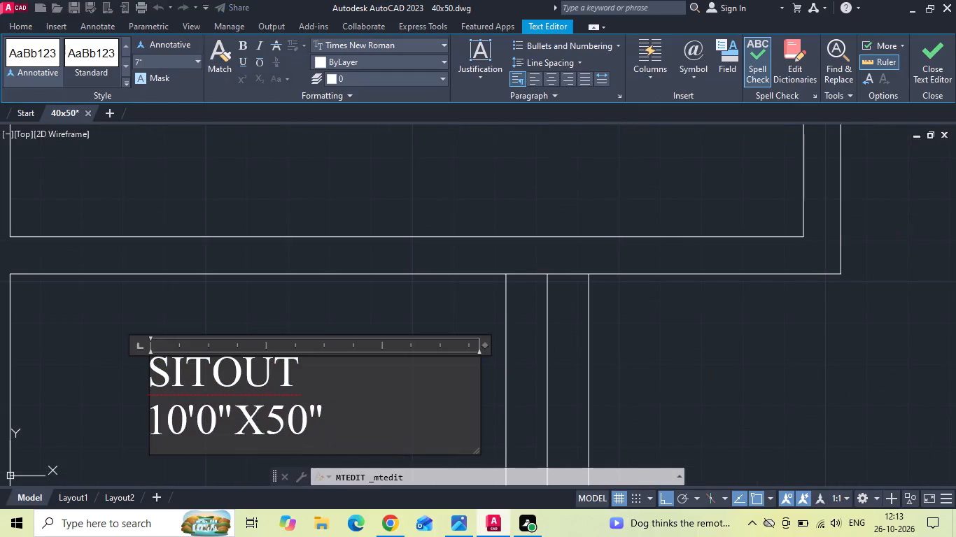
key(apostrophe)
click(336, 196)
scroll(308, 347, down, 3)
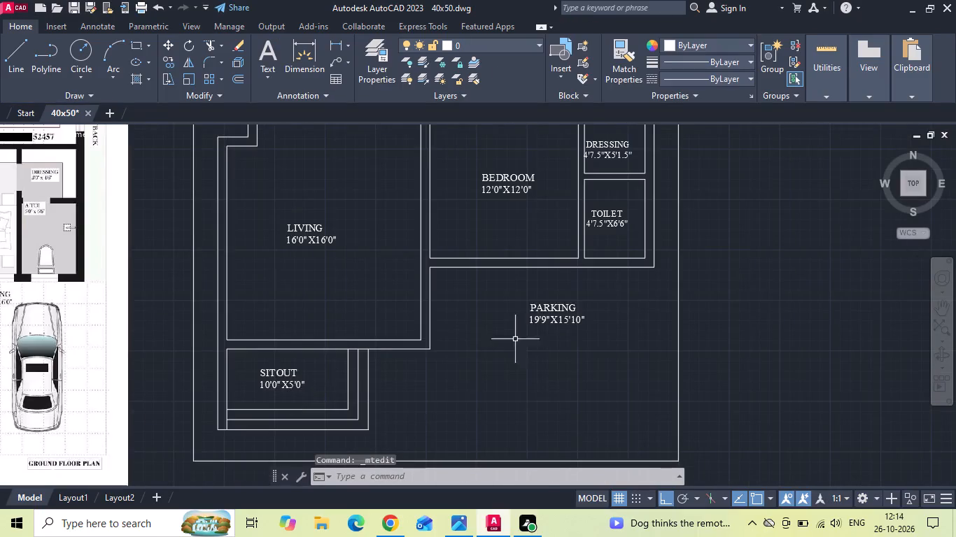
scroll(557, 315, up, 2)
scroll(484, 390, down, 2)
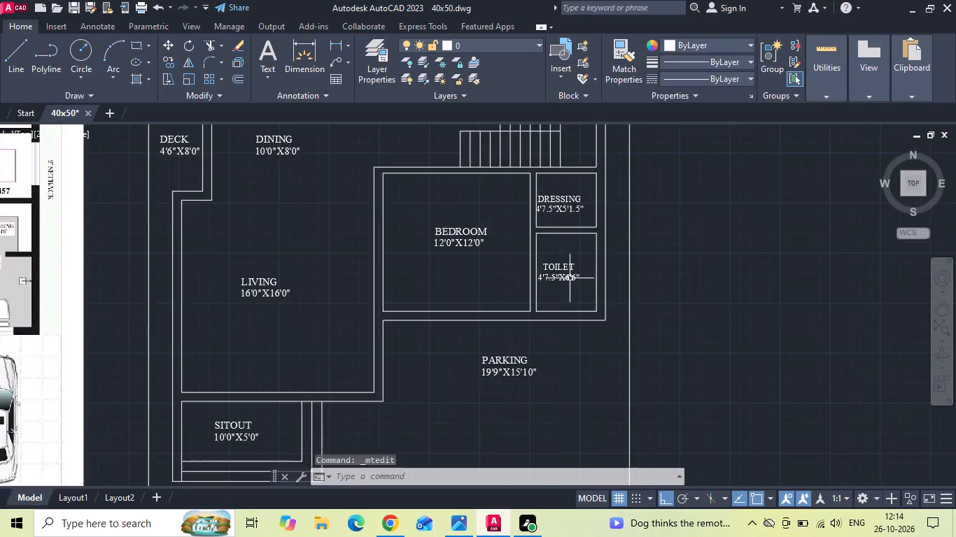
Add linear dimensions for the height and width of the toilet beside the lower bedroom.
scroll(585, 266, up, 2)
double_click(532, 272)
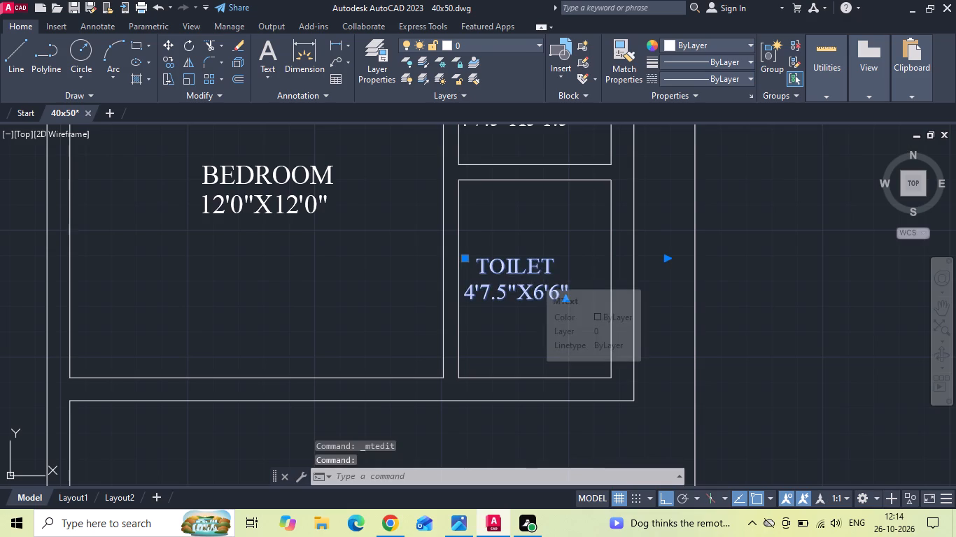
click(339, 286)
scroll(374, 299, down, 1)
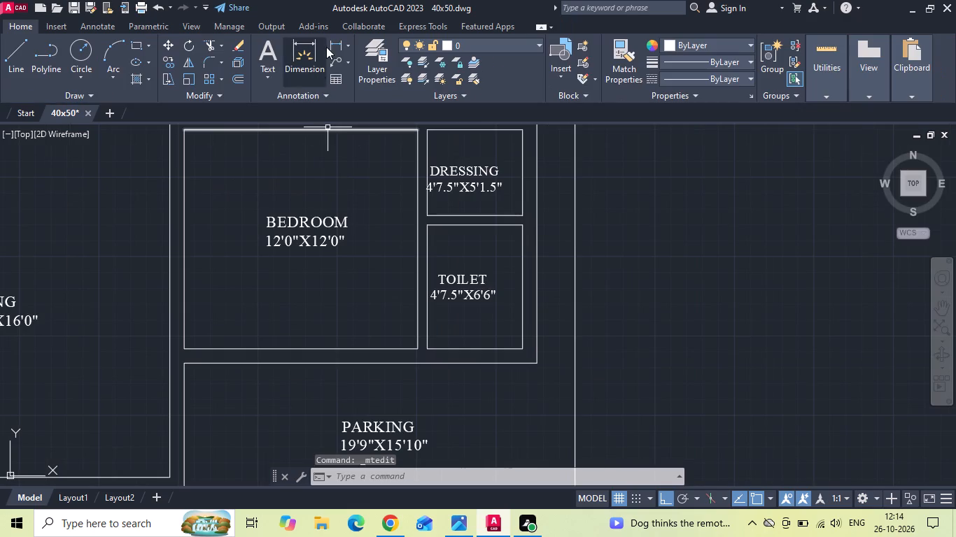
click(335, 43)
middle_drag(412, 248, 414, 282)
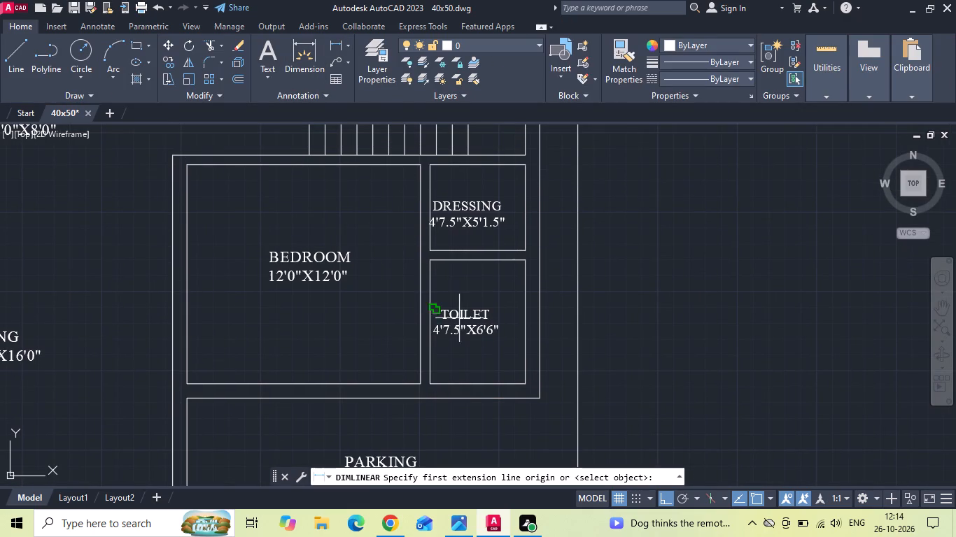
drag(491, 385, 486, 375)
click(492, 263)
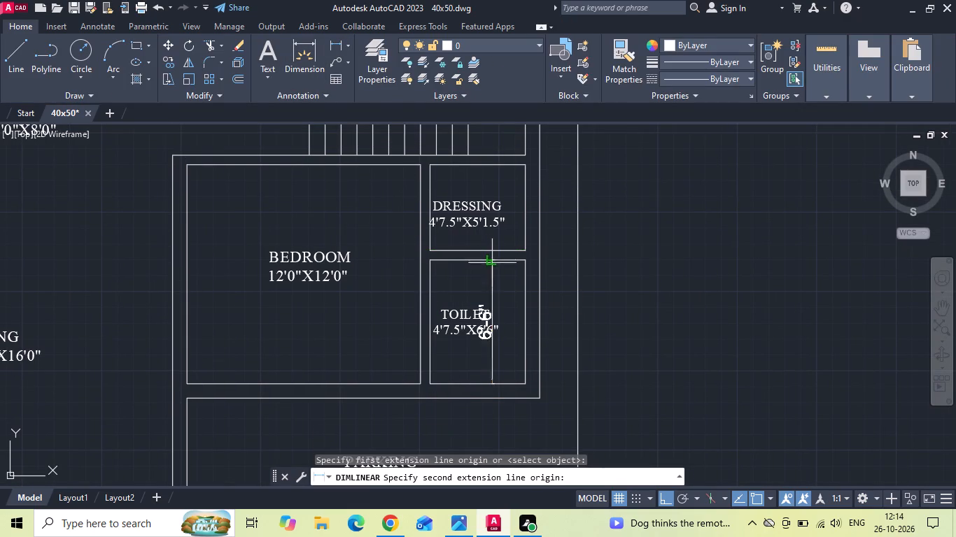
click(543, 320)
scroll(523, 328, up, 1)
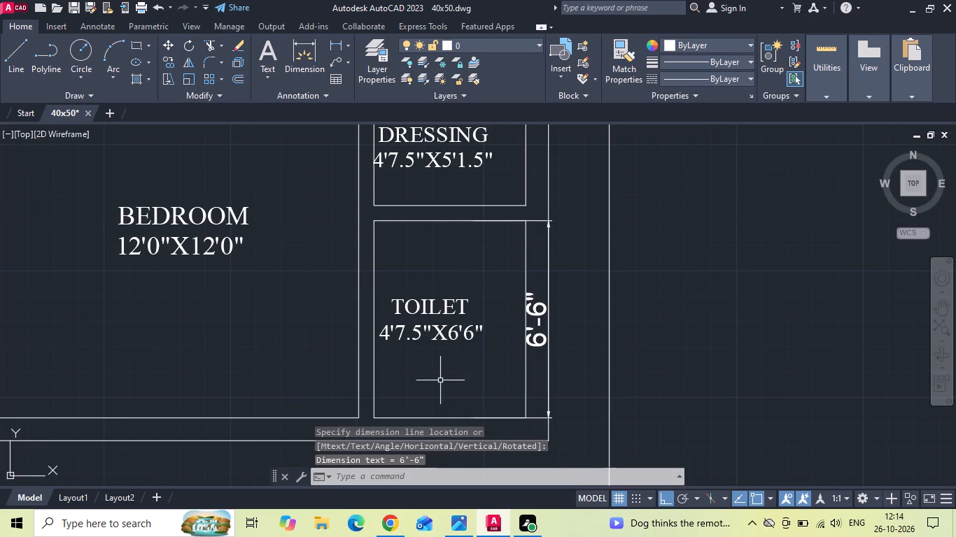
key(Return)
click(377, 396)
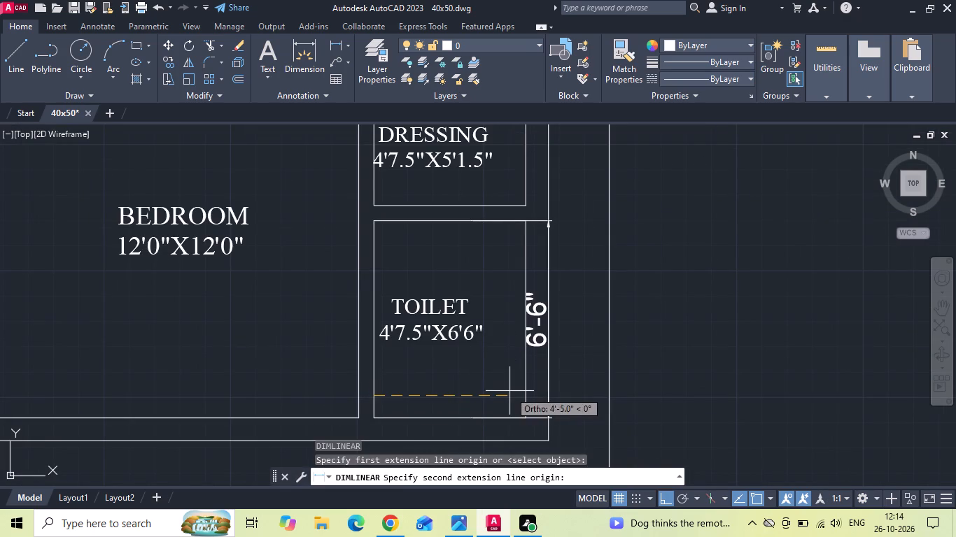
click(522, 397)
click(515, 403)
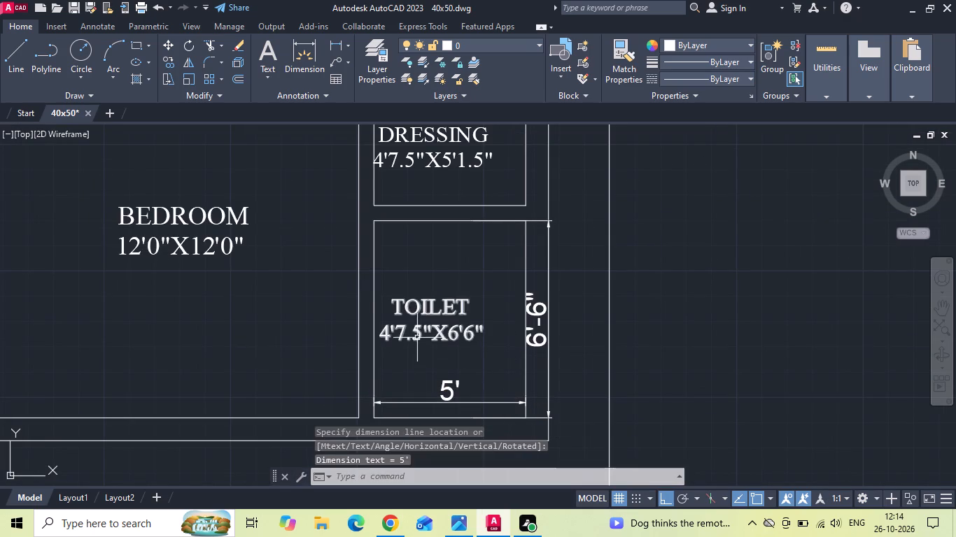
Edit the TOILET label so its dimensions read 5'0"X6'6" and remove the leading spaces before the room name.
double_click(417, 338)
key(BackSpace)
key(BackSpace)
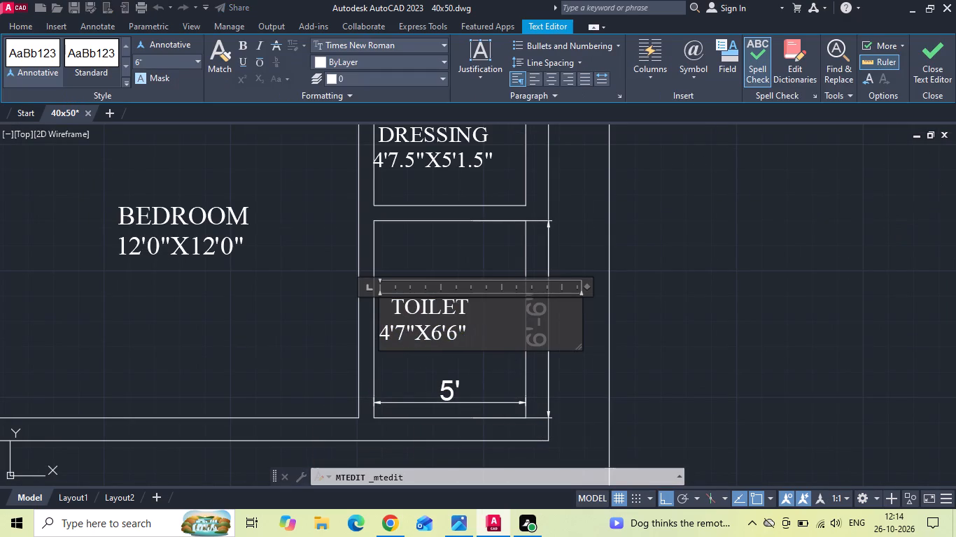
key(BackSpace)
key(0)
click(391, 336)
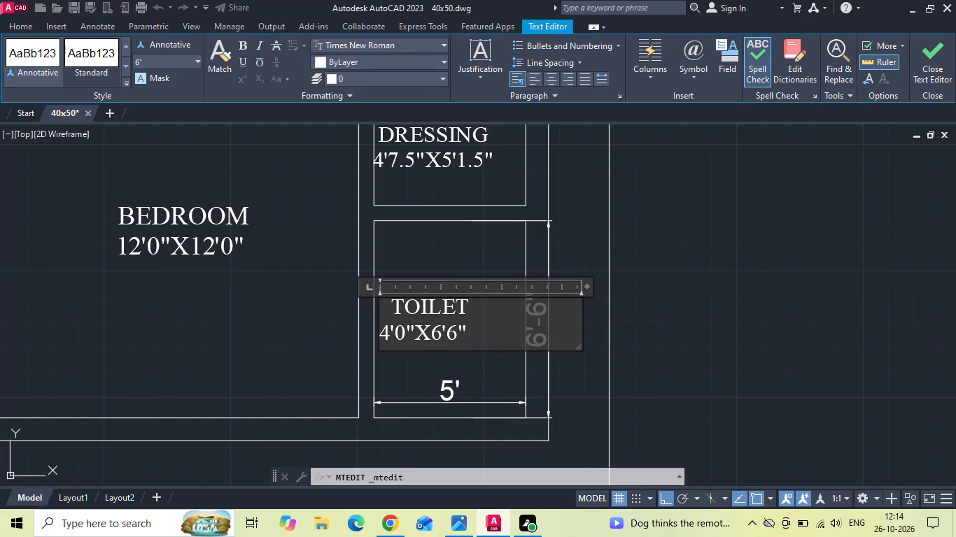
key(BackSpace)
key(5)
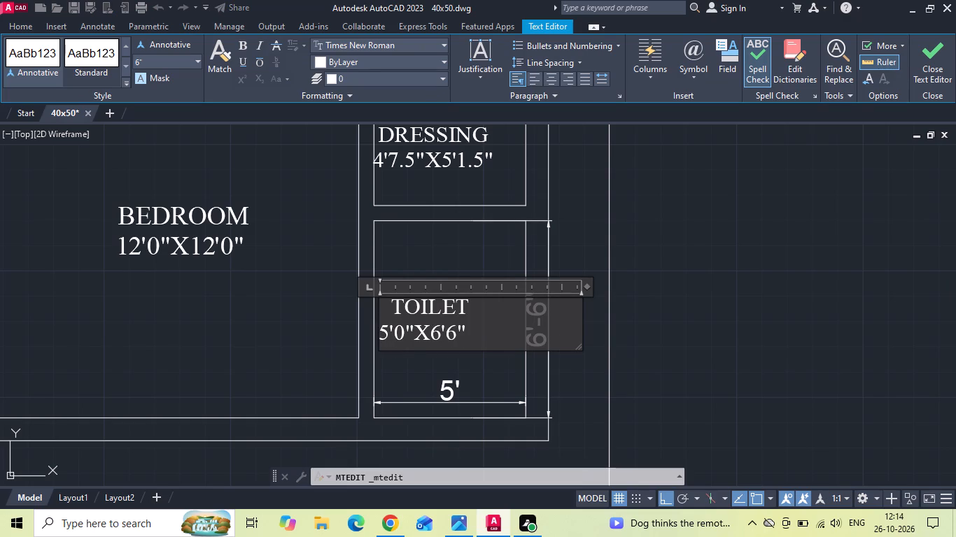
click(399, 310)
click(395, 310)
key(BackSpace)
key(BackSpace)
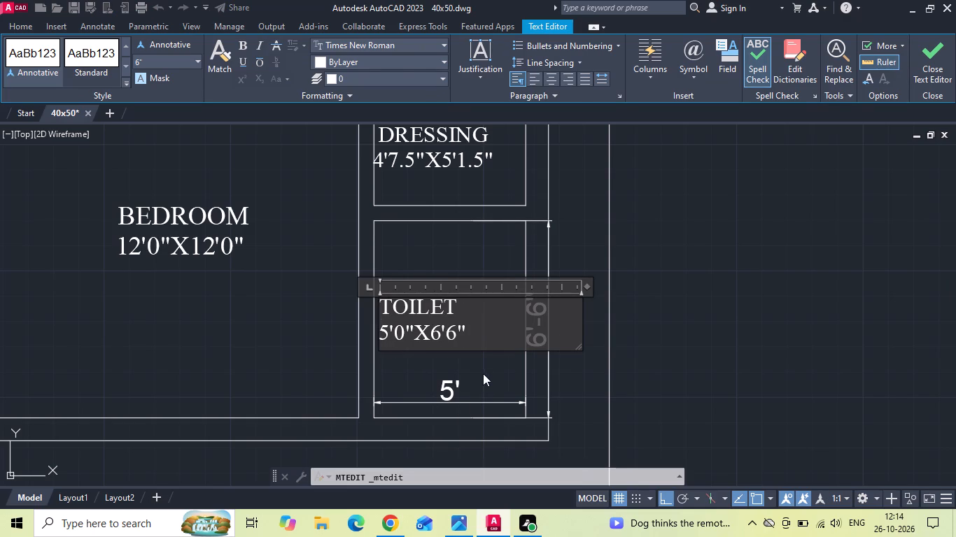
click(483, 373)
Delete the toilet's horizontal and vertical linear dimensions.
click(444, 401)
key(Delete)
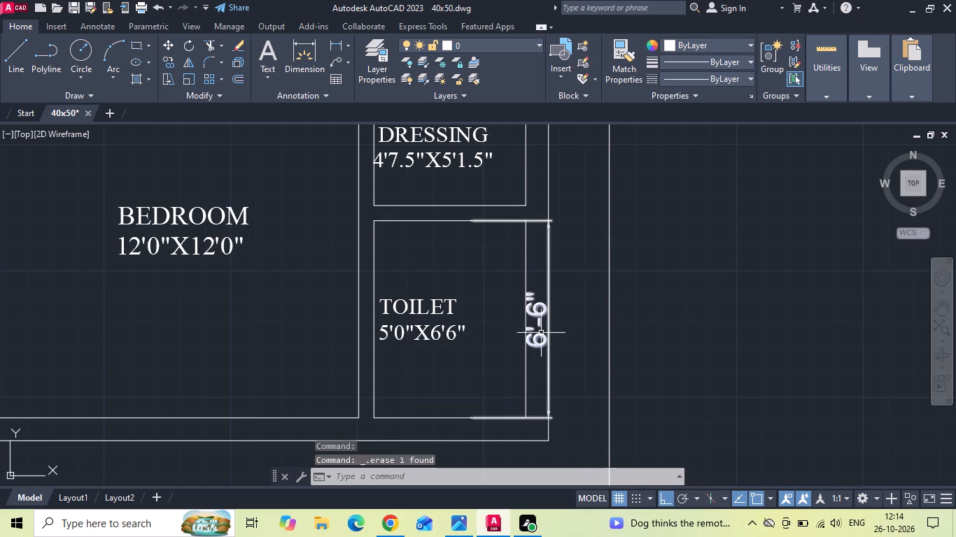
click(541, 333)
key(Delete)
Move the TOILET label about 10" horizontally to the right, toward the middle of the room.
click(470, 333)
click(456, 306)
right_click(456, 299)
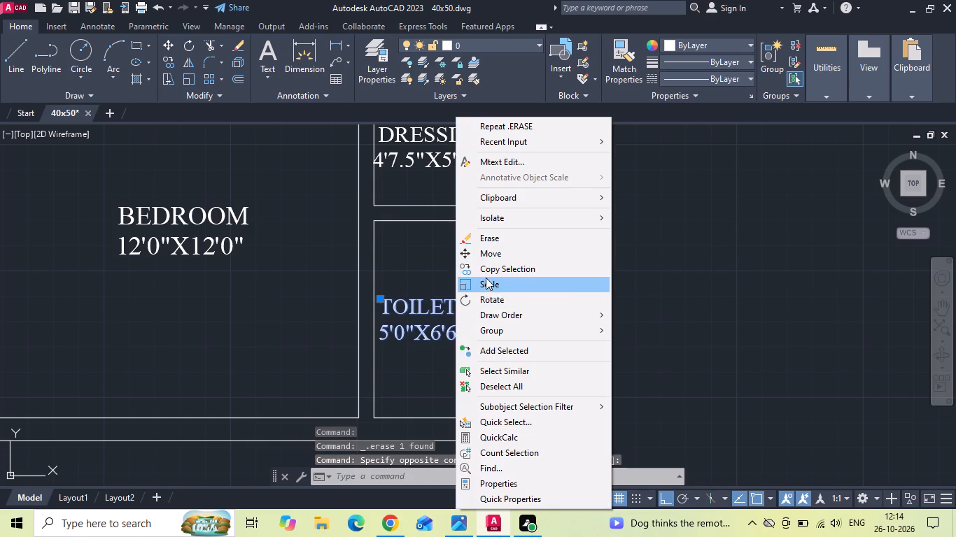
click(486, 257)
click(452, 376)
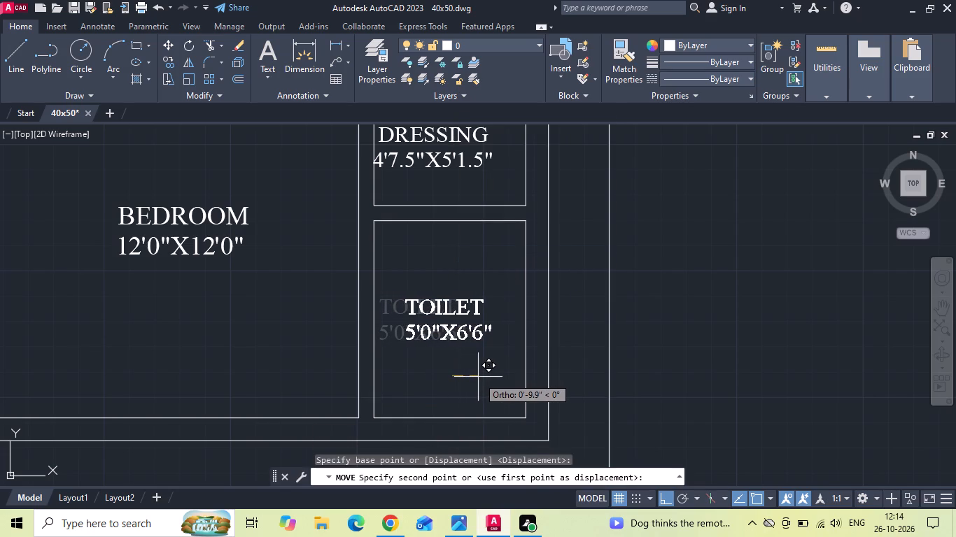
click(479, 377)
Add a vertical linear dimension along the right wall of the dressing room above the toilet.
middle_drag(451, 282, 456, 412)
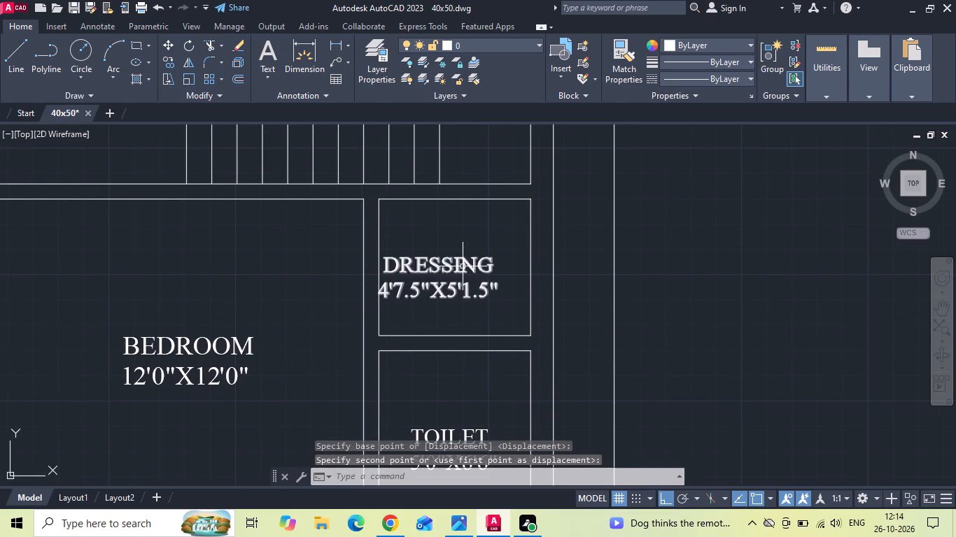
click(336, 48)
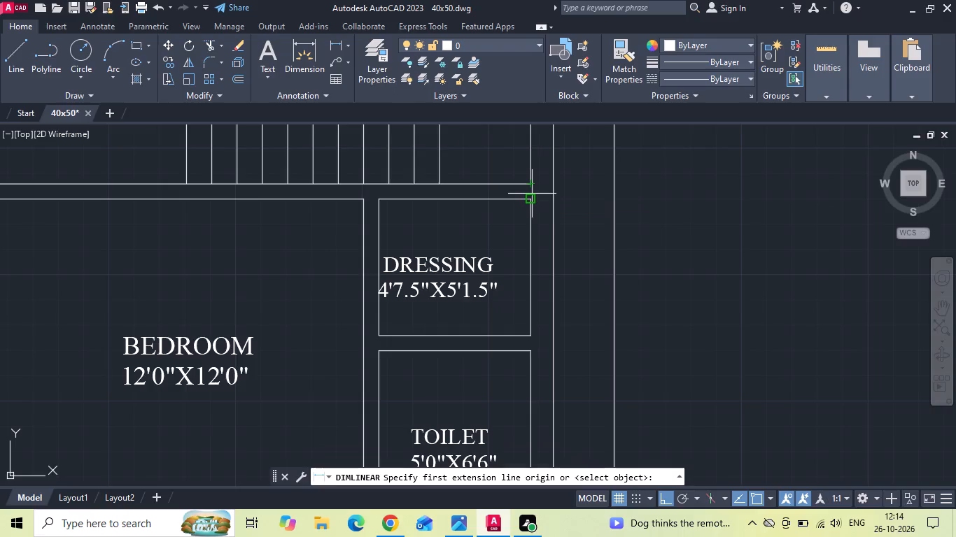
click(529, 199)
click(532, 334)
key(Delete)
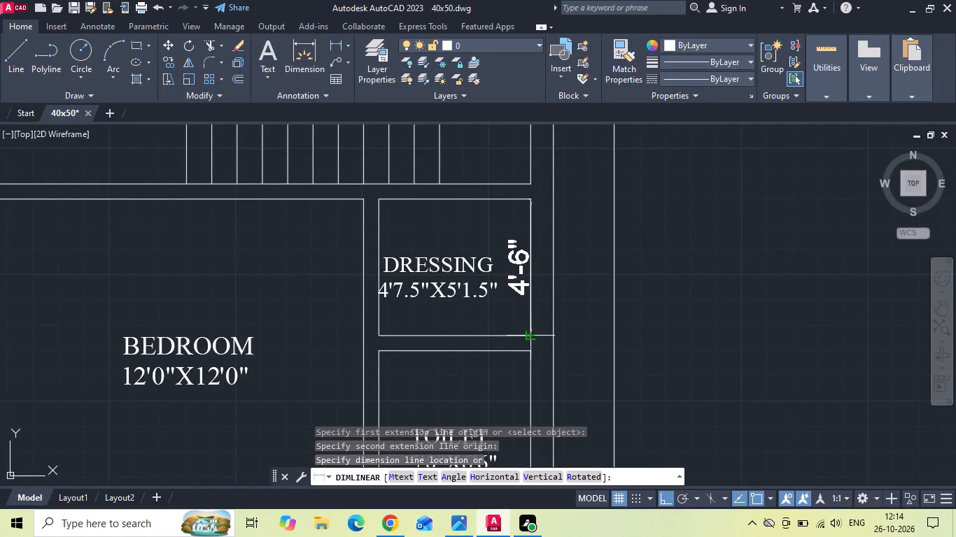
click(544, 291)
Change the second dimension in this DRESSING label to 4'6".
double_click(469, 293)
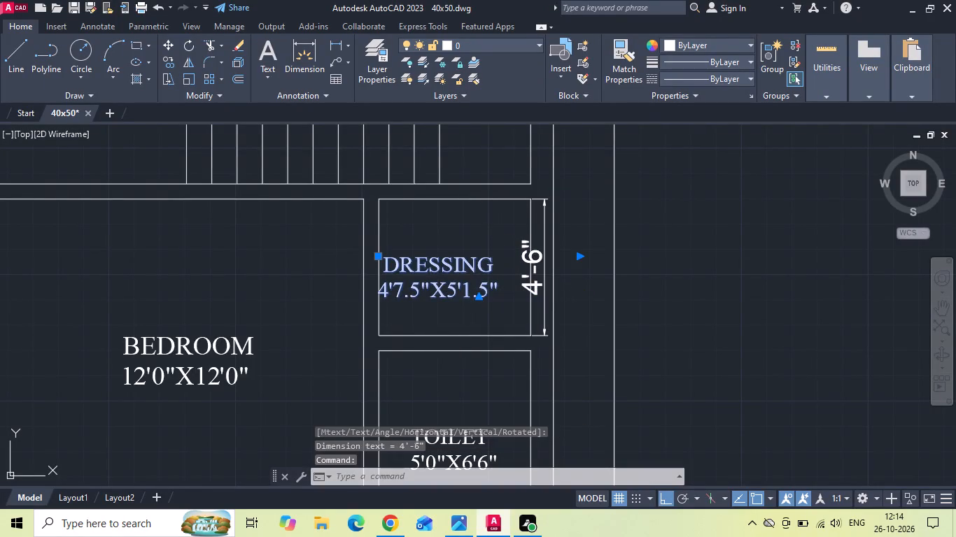
scroll(468, 301, up, 2)
click(514, 292)
key(BackSpace)
key(BackSpace)
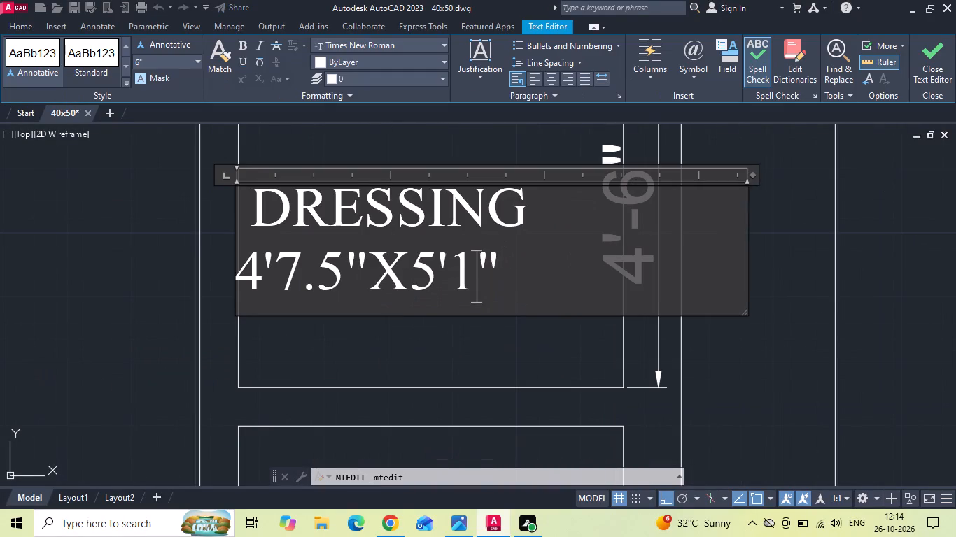
key(BackSpace)
key(6)
click(435, 275)
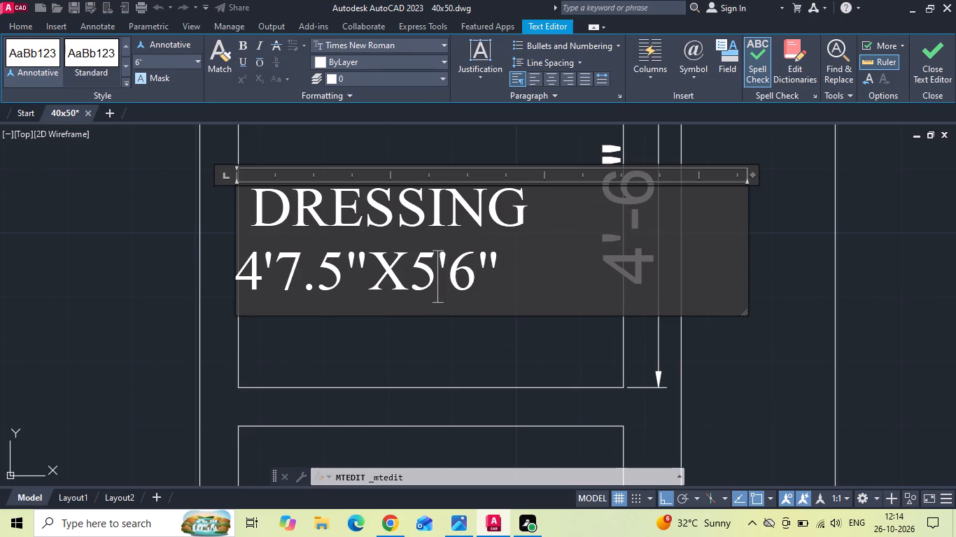
key(BackSpace)
key(4)
Change the first dimension in the DRESSING label to 5'0" and remove the leading space before the room name.
scroll(435, 275, down, 3)
scroll(414, 290, up, 2)
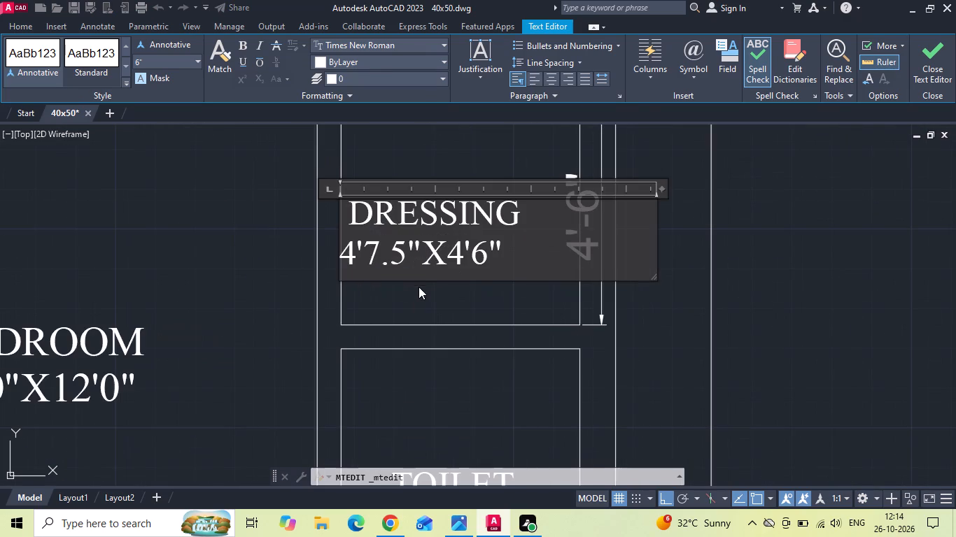
click(409, 264)
key(BackSpace)
key(BackSpace)
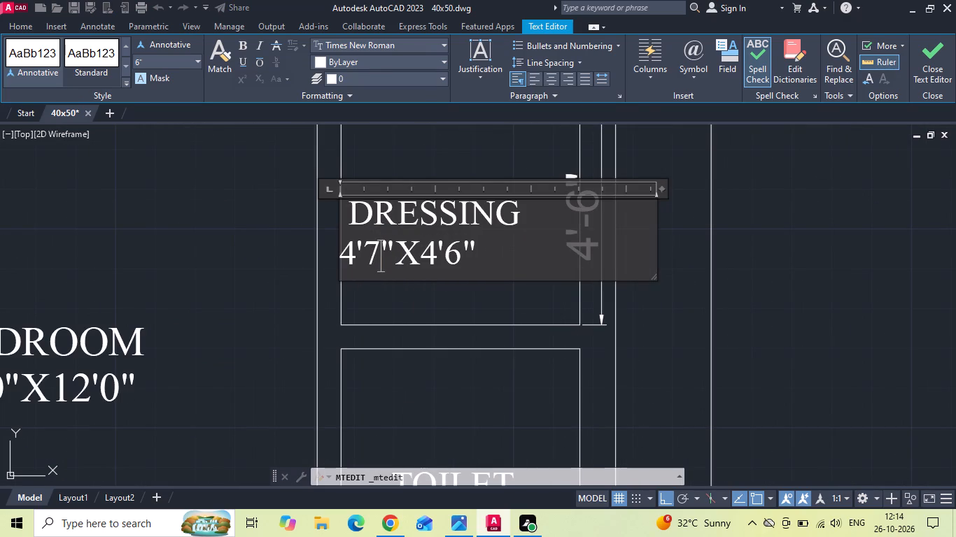
key(BackSpace)
key(0)
click(360, 253)
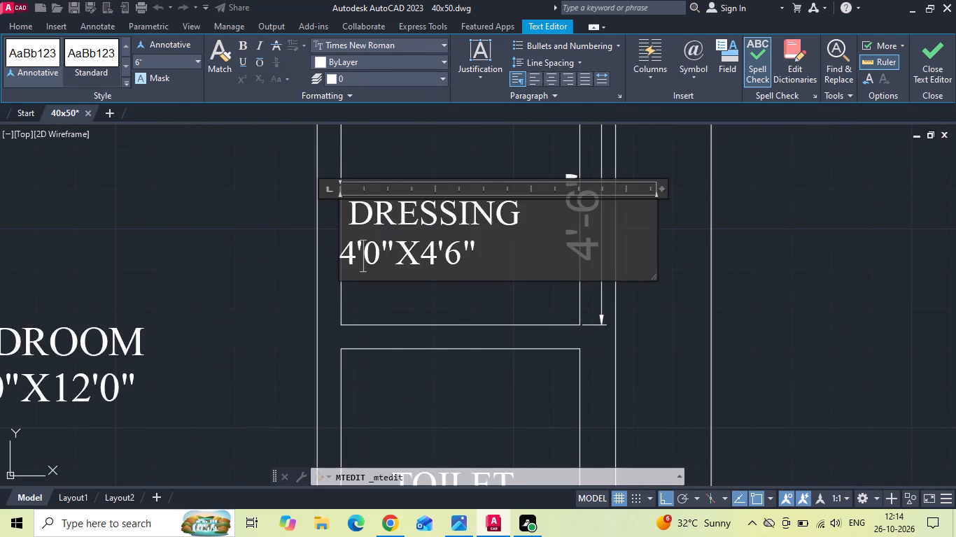
click(354, 257)
key(BackSpace)
key(5)
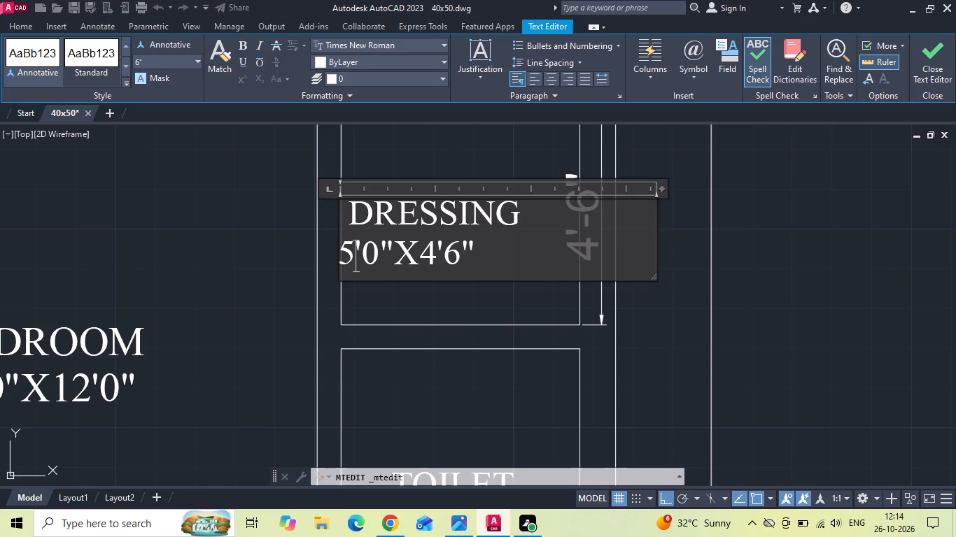
click(347, 217)
key(BackSpace)
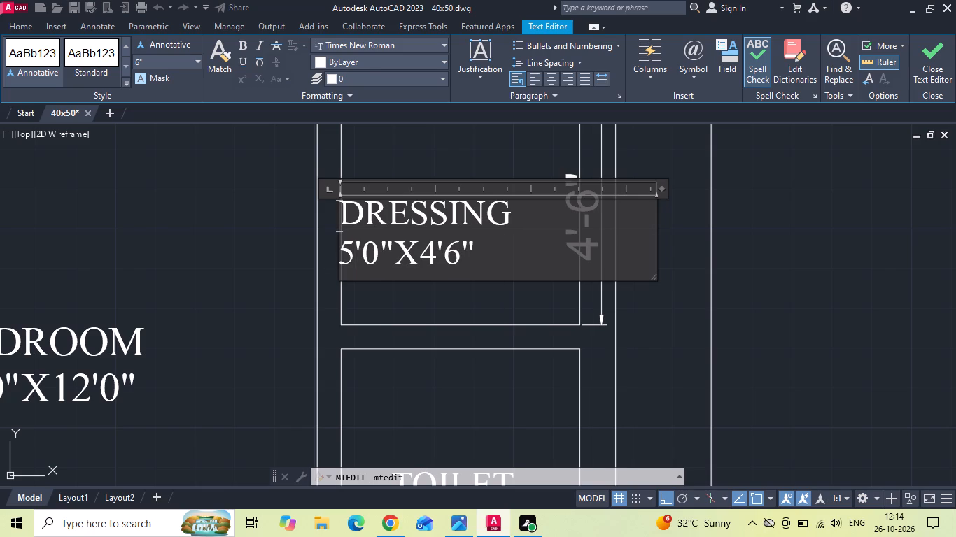
click(443, 284)
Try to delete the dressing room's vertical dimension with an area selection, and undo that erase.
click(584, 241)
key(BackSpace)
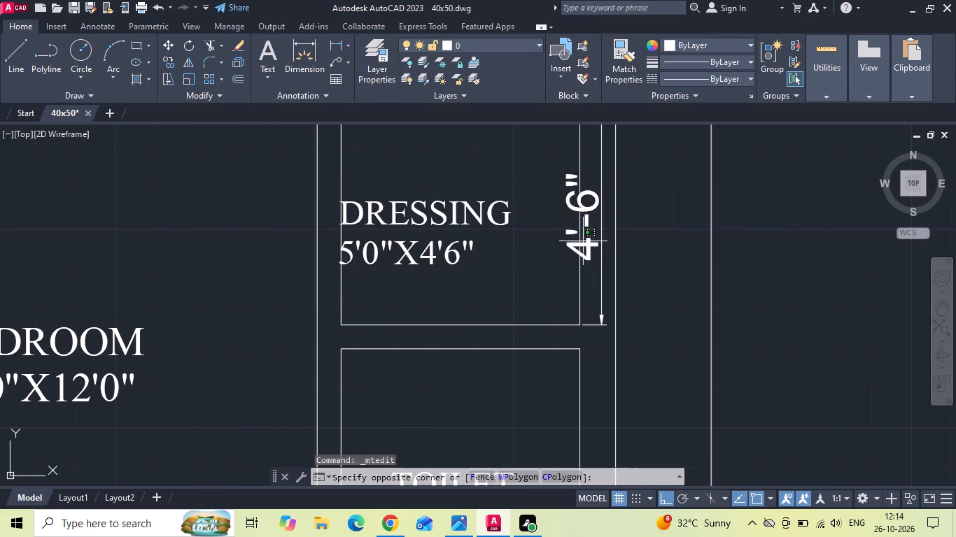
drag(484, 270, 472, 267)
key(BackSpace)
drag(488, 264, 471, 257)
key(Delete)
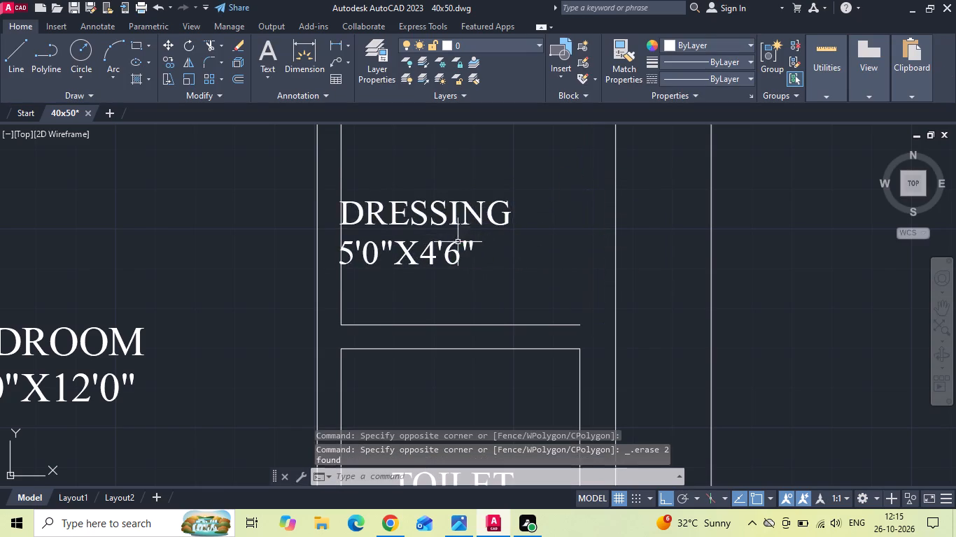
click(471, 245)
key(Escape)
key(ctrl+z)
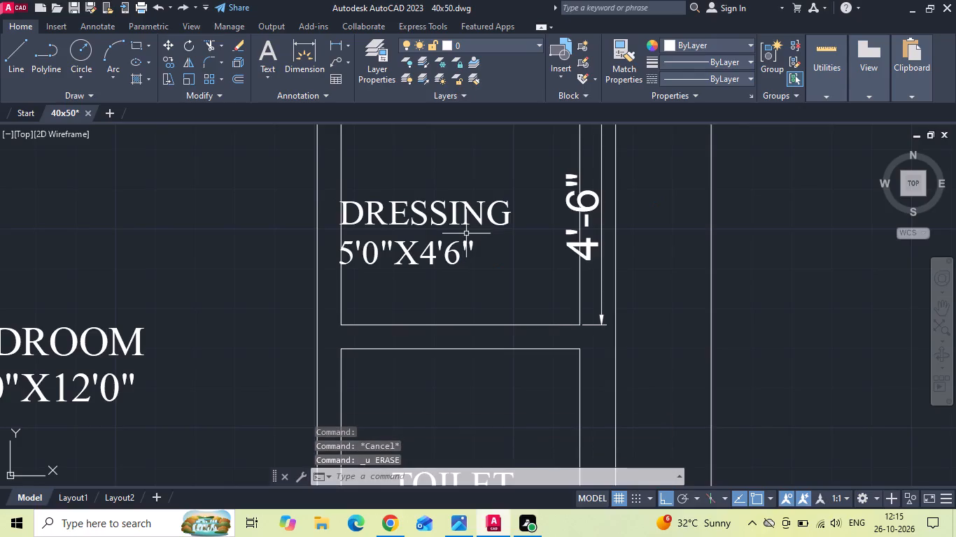
Delete only the vertical linear dimension at the dressing room's right wall.
click(597, 242)
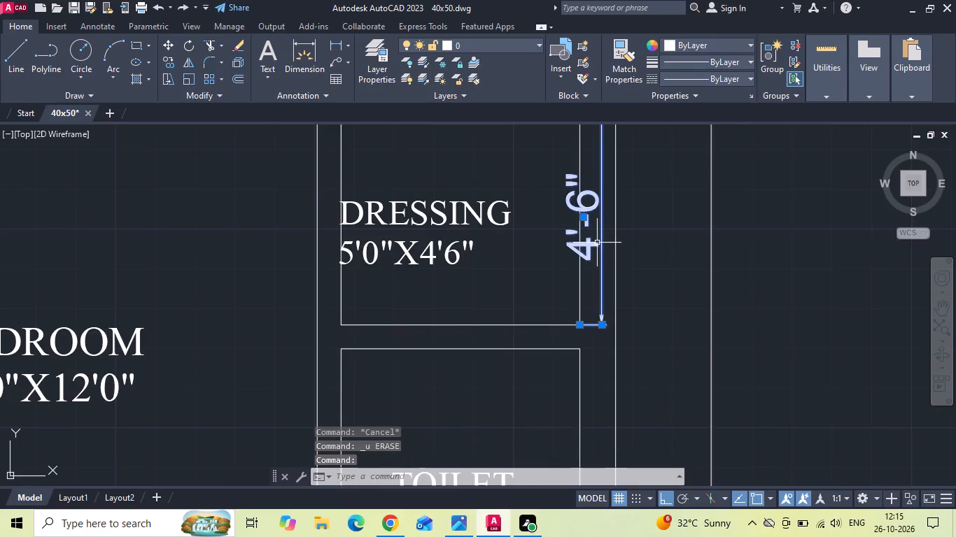
key(Delete)
Move the DRESSING label horizontally to the right, toward the middle of the dressing room.
drag(538, 259, 521, 250)
click(472, 209)
right_click(467, 201)
click(488, 250)
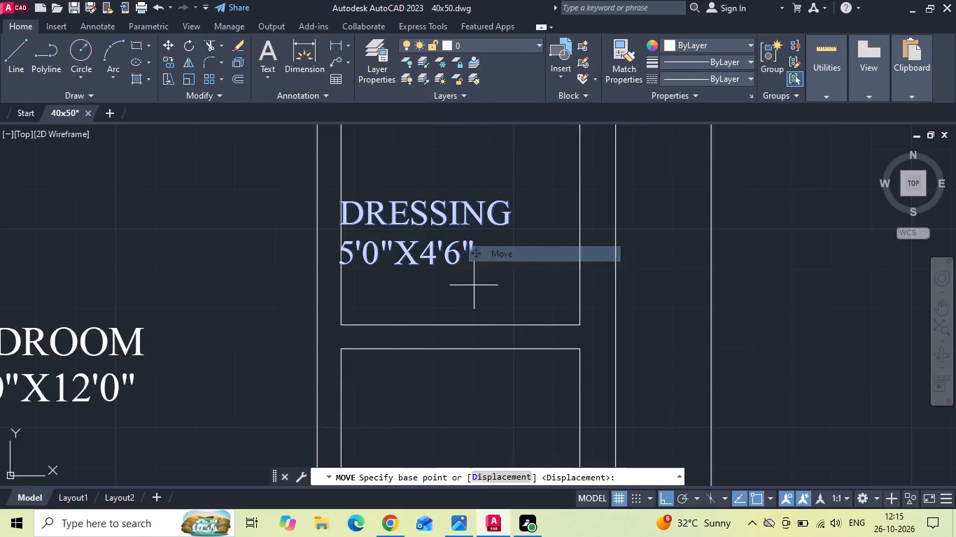
drag(470, 291, 481, 292)
click(513, 287)
Measure the width and depth of the lower bedroom with linear dimensions placed inside the room.
scroll(527, 275, down, 3)
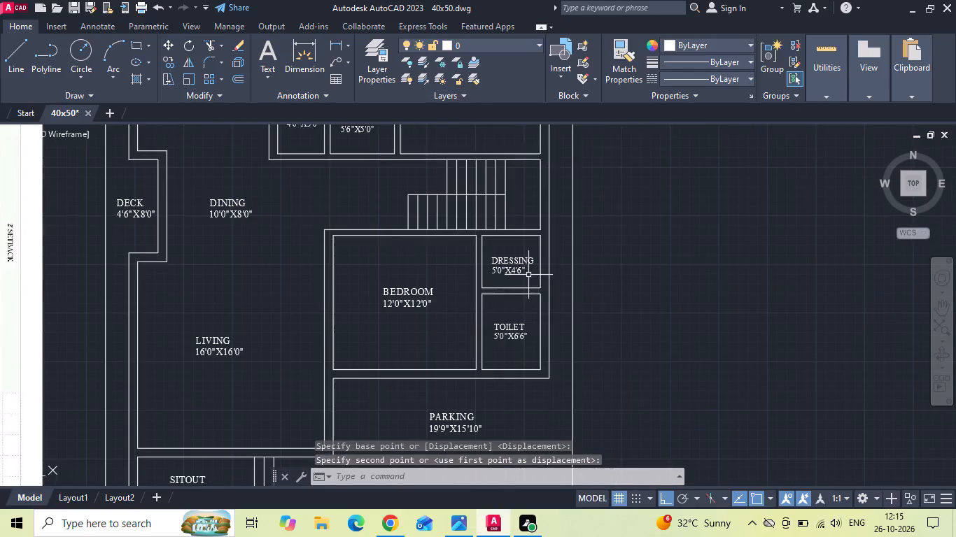
scroll(516, 306, down, 1)
middle_drag(467, 210, 461, 261)
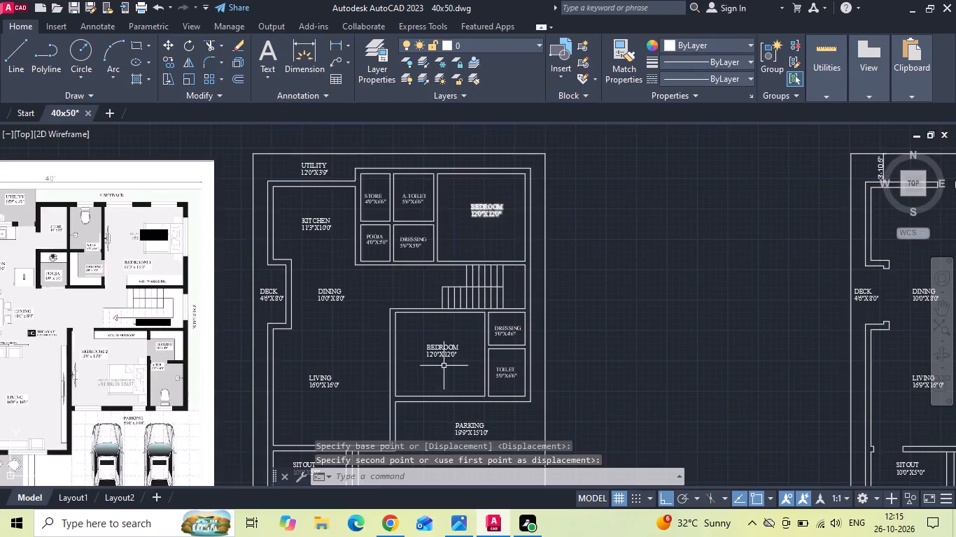
scroll(433, 380, up, 1)
click(332, 45)
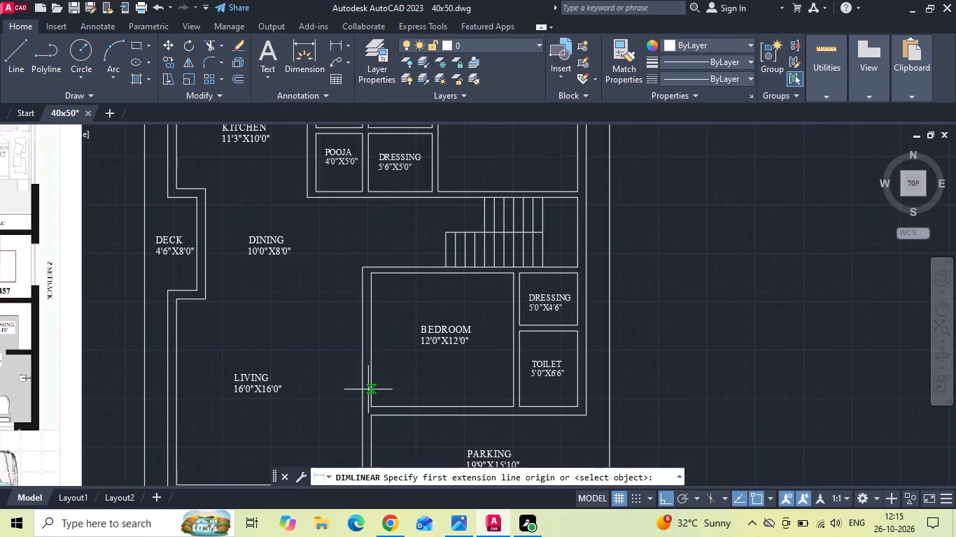
click(367, 391)
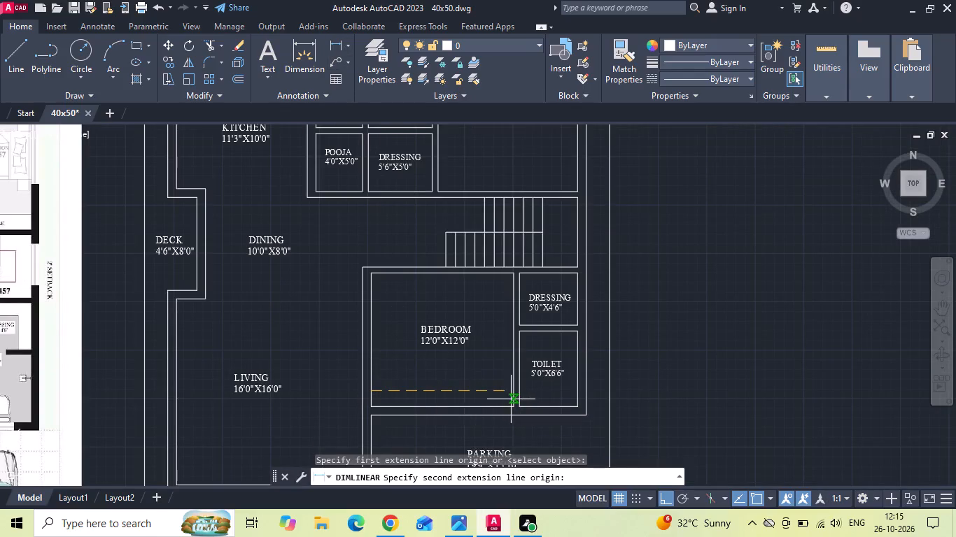
click(512, 392)
click(507, 382)
scroll(479, 377, up, 1)
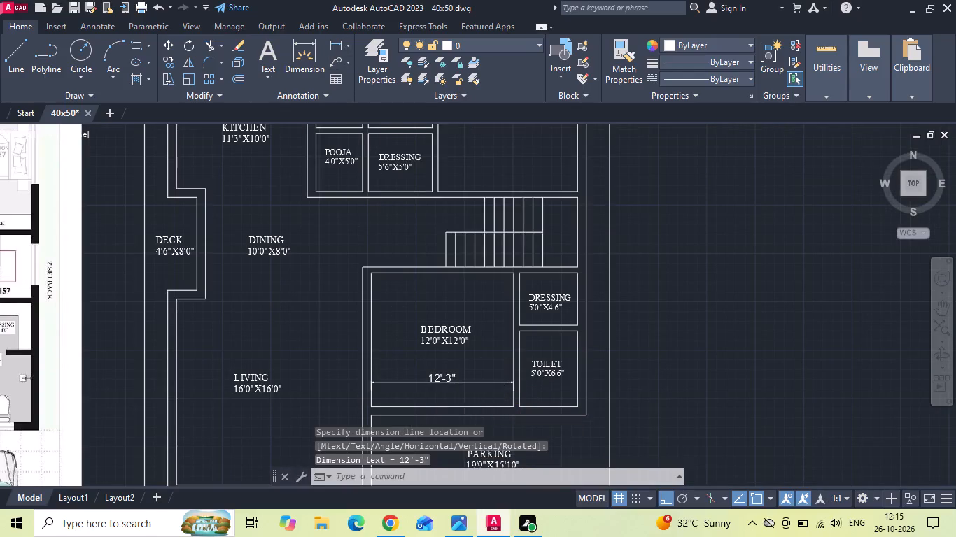
key(Return)
drag(491, 424, 489, 410)
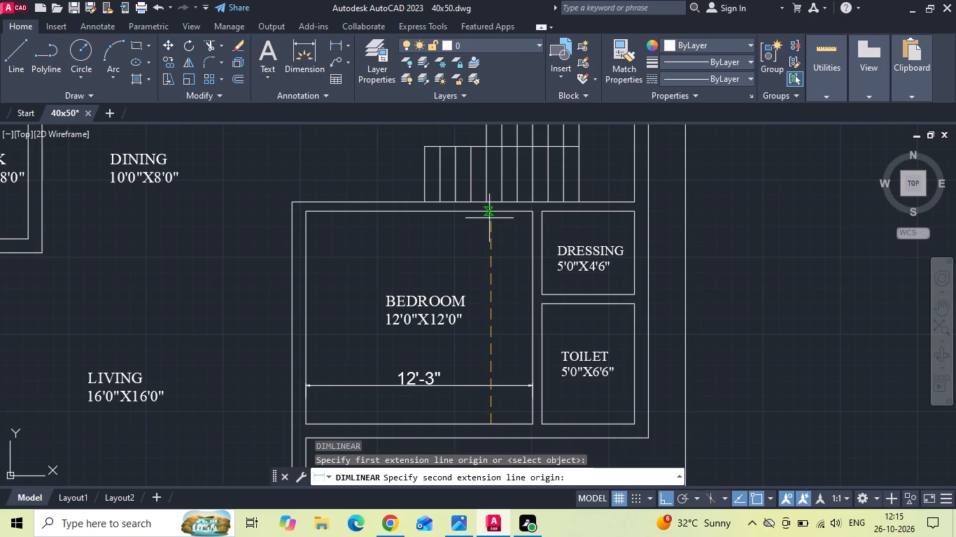
drag(490, 215, 491, 223)
click(502, 275)
Change the size in the lower BEDROOM label to 12'3"X11'6".
scroll(439, 347, up, 2)
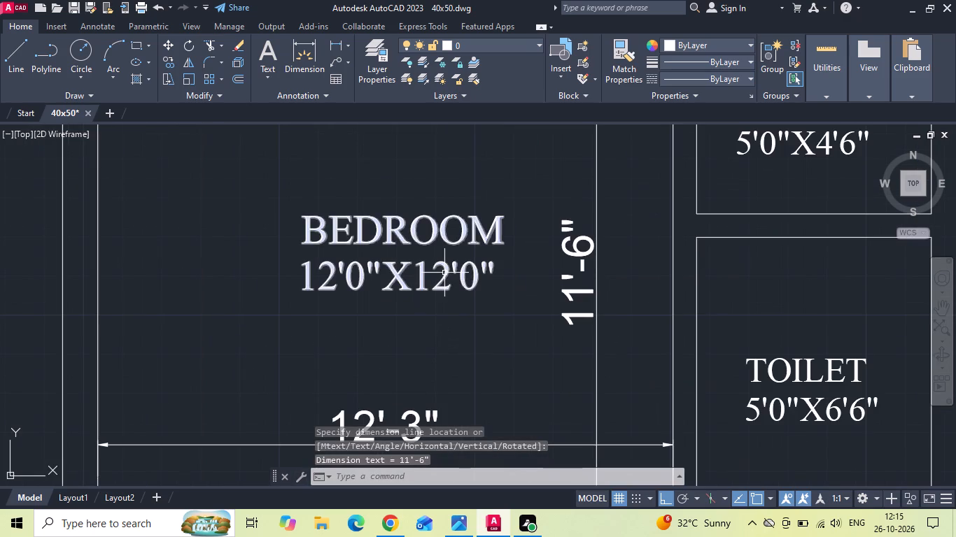
double_click(444, 273)
key(BackSpace)
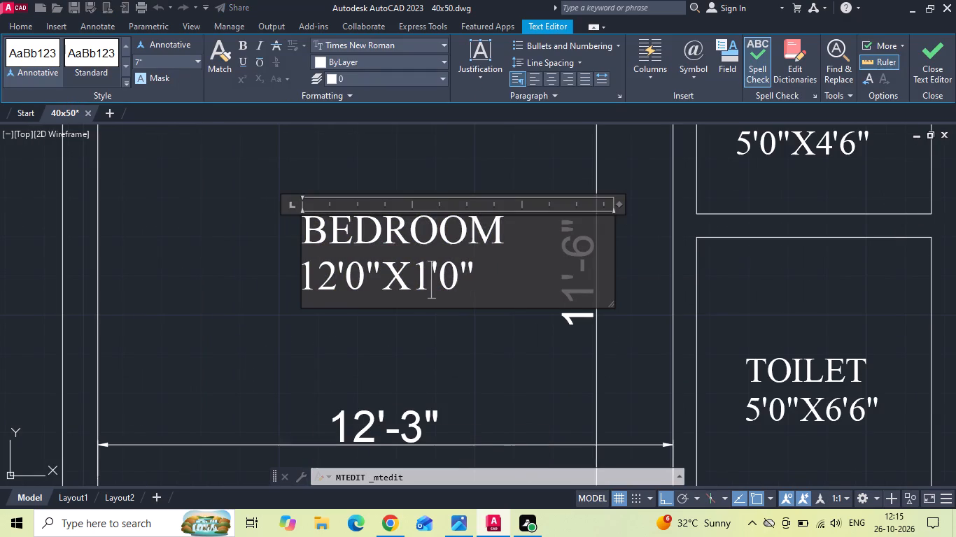
key(1)
click(472, 288)
key(BackSpace)
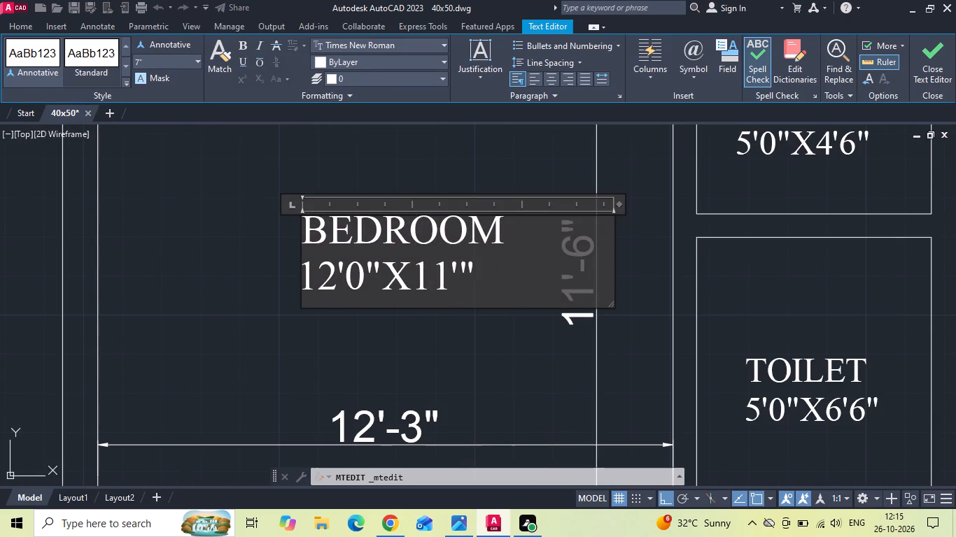
key(6)
click(365, 287)
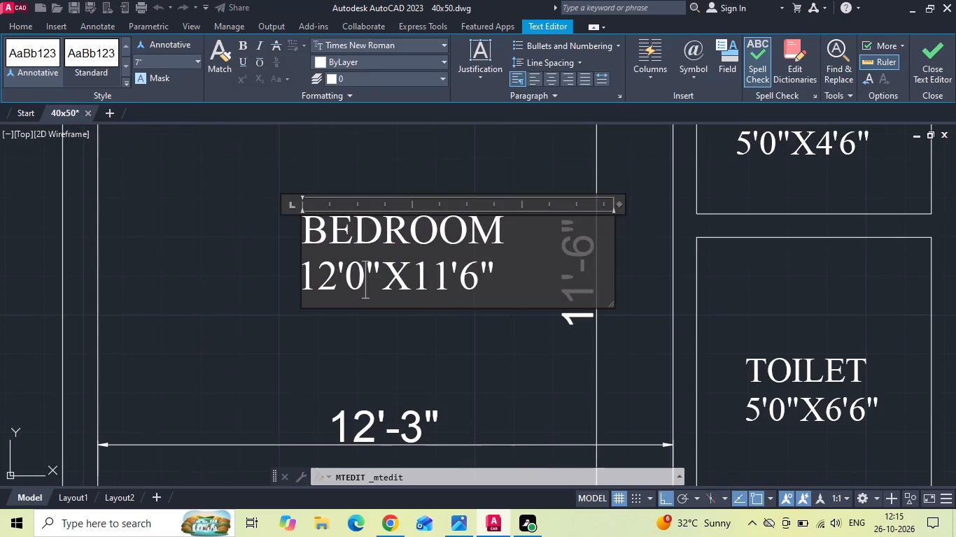
key(BackSpace)
key(3)
scroll(375, 255, down, 1)
click(500, 347)
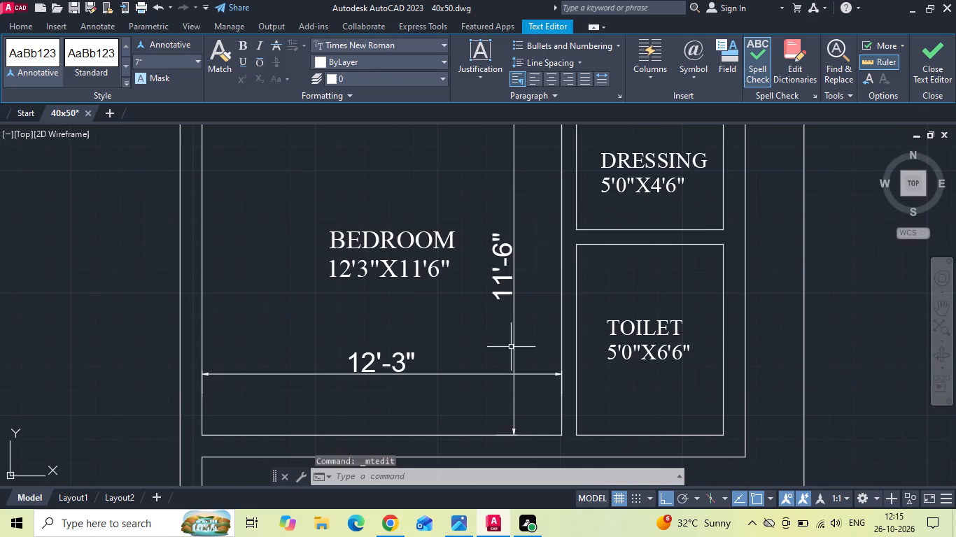
Delete the horizontal and vertical linear dimensions inside the lower bedroom.
drag(542, 338, 506, 368)
click(492, 387)
key(Delete)
Measure the parking area's depth with a vertical linear dimension from the bedroom's outer wall to the plot boundary below.
scroll(435, 248, down, 2)
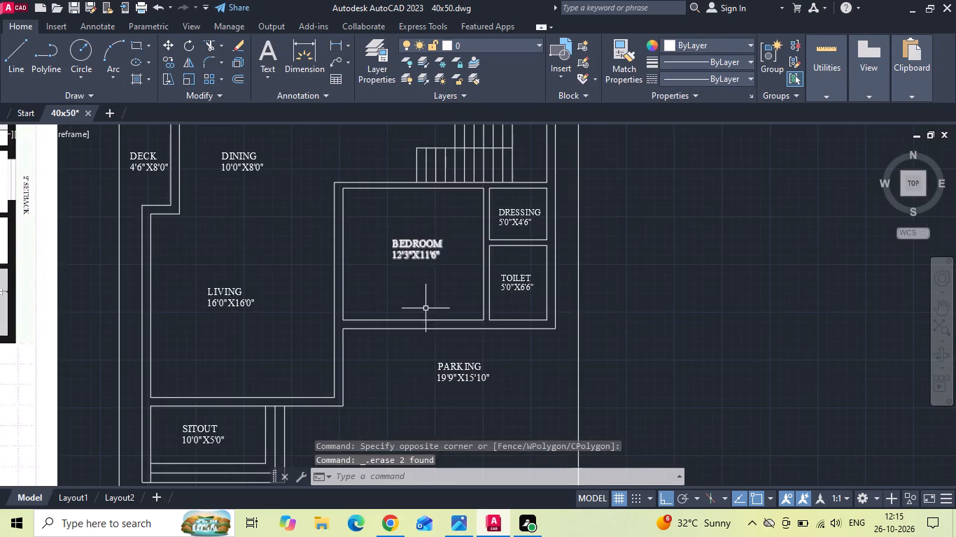
scroll(448, 369, up, 1)
middle_drag(440, 354, 417, 282)
click(330, 47)
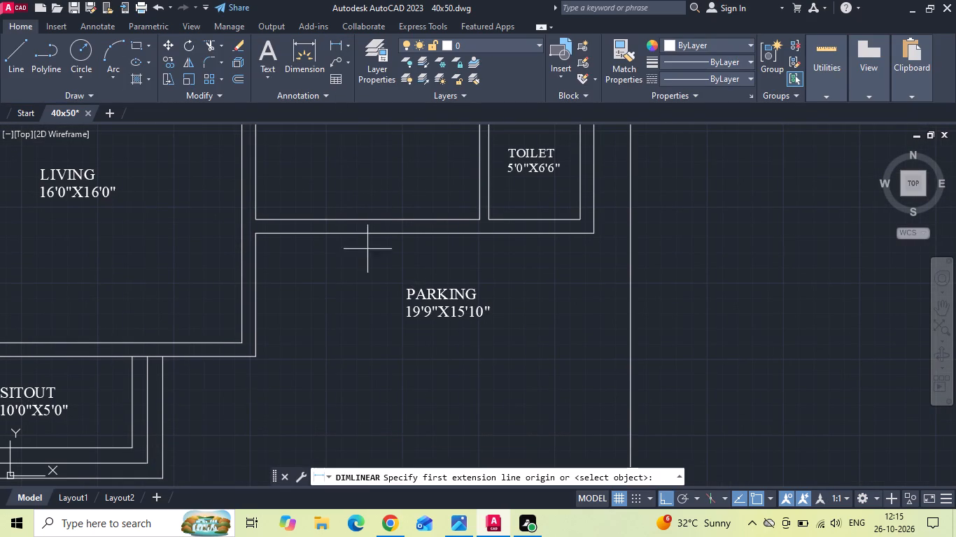
click(365, 238)
scroll(365, 238, down, 1)
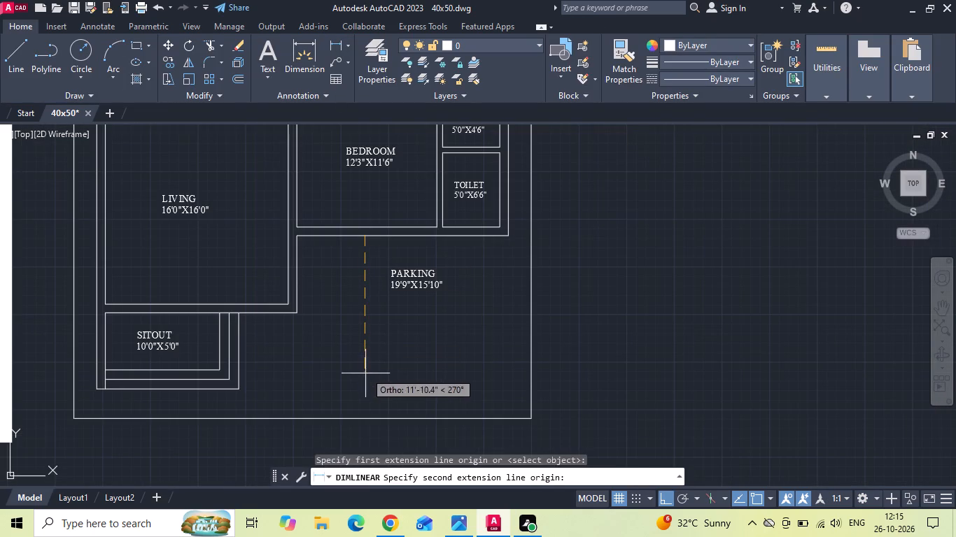
click(360, 420)
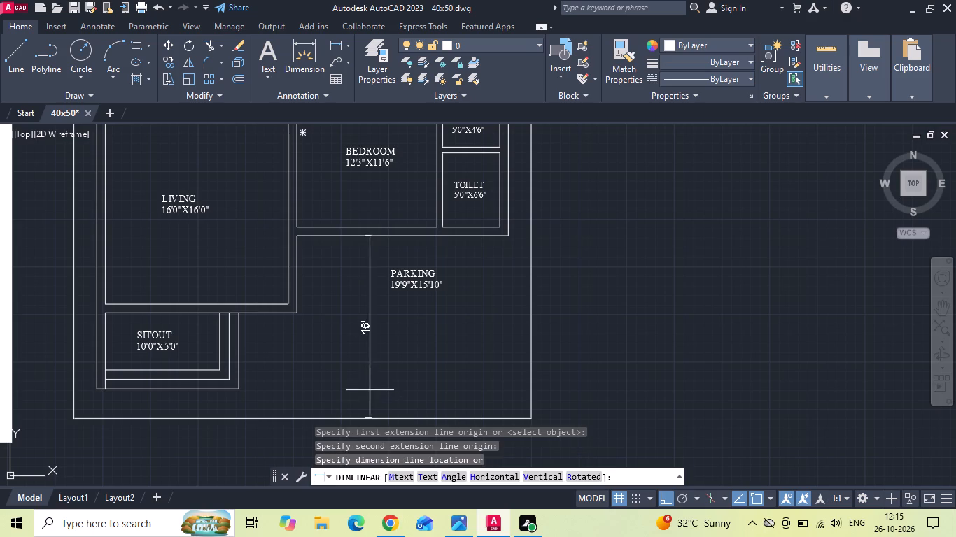
click(370, 390)
Set the second dimension in the PARKING label to 16'0".
scroll(409, 278, up, 2)
double_click(453, 294)
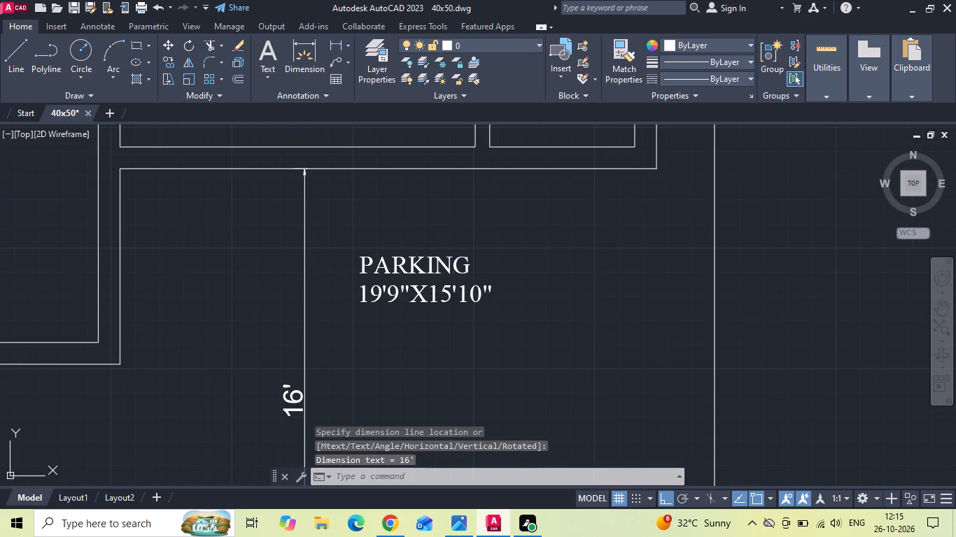
key(BackSpace)
key(6)
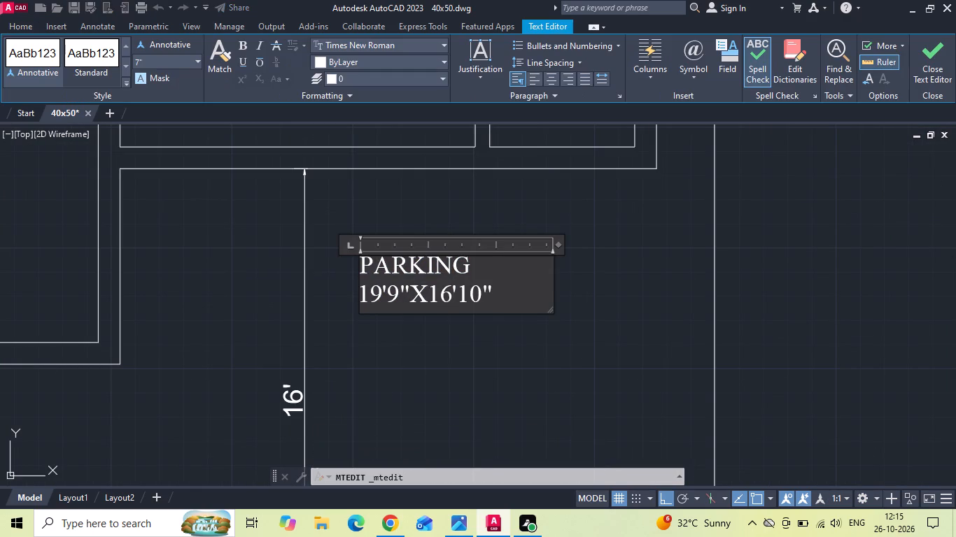
click(467, 303)
key(BackSpace)
click(438, 336)
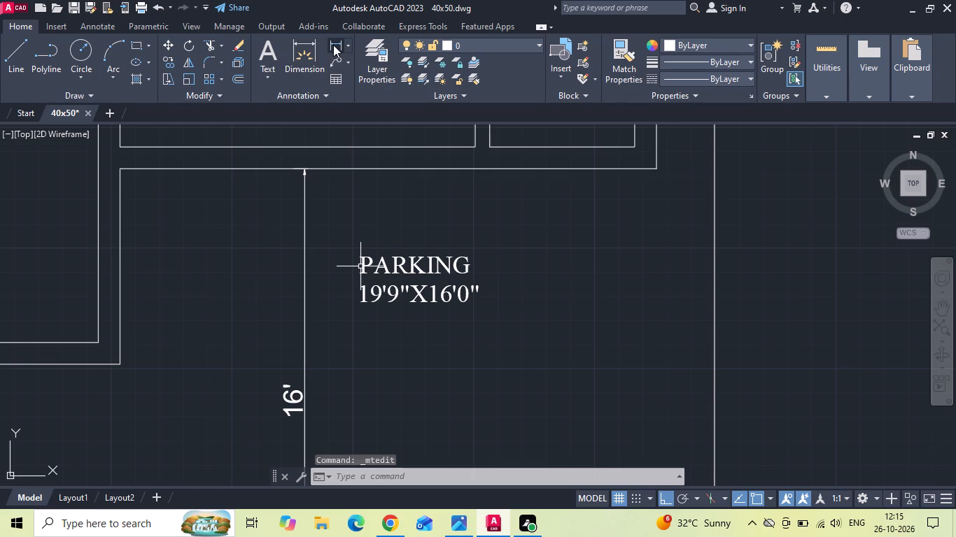
Measure the parking area's width with a horizontal linear dimension from the living room's outer wall to the east plot boundary.
click(333, 45)
click(122, 244)
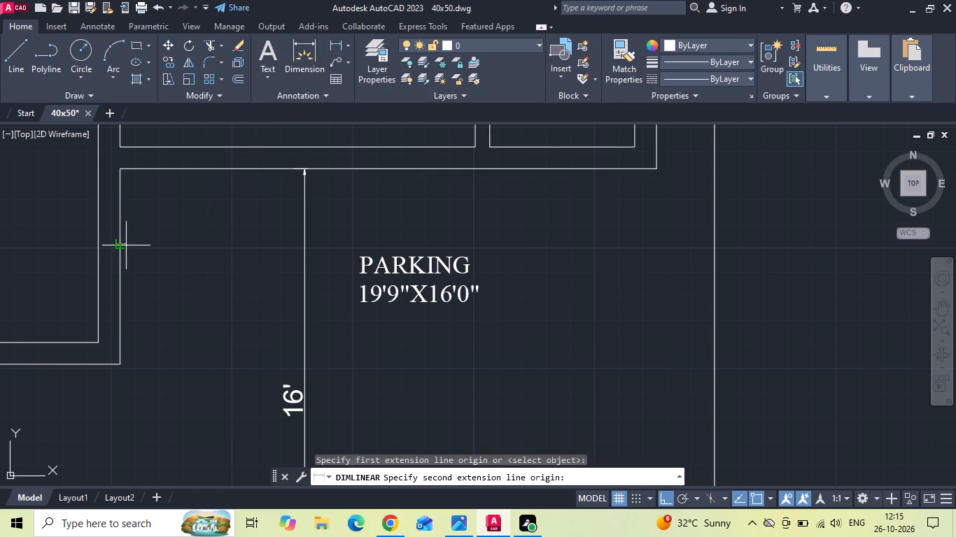
scroll(126, 248, down, 1)
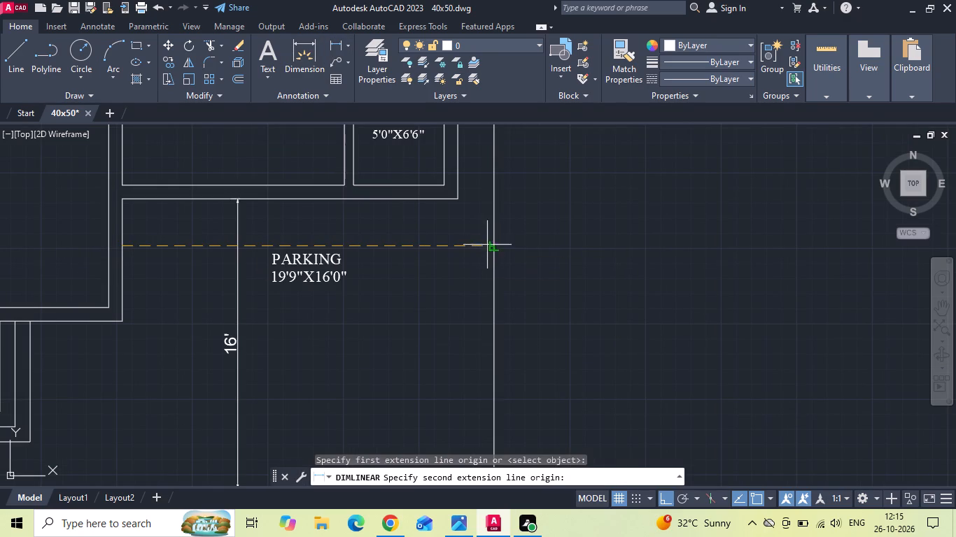
click(493, 248)
click(495, 231)
Set the first dimension in the PARKING label to 20'6".
scroll(293, 278, up, 1)
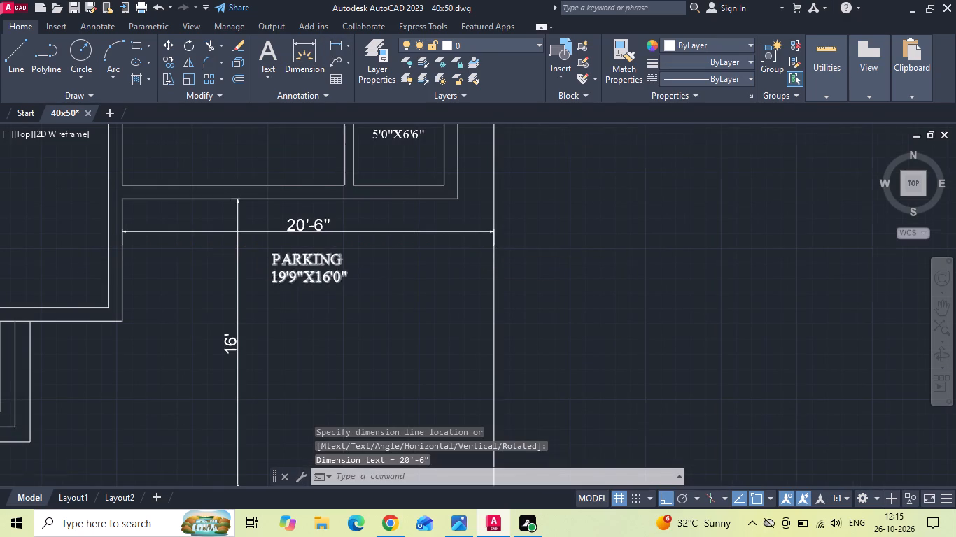
double_click(279, 278)
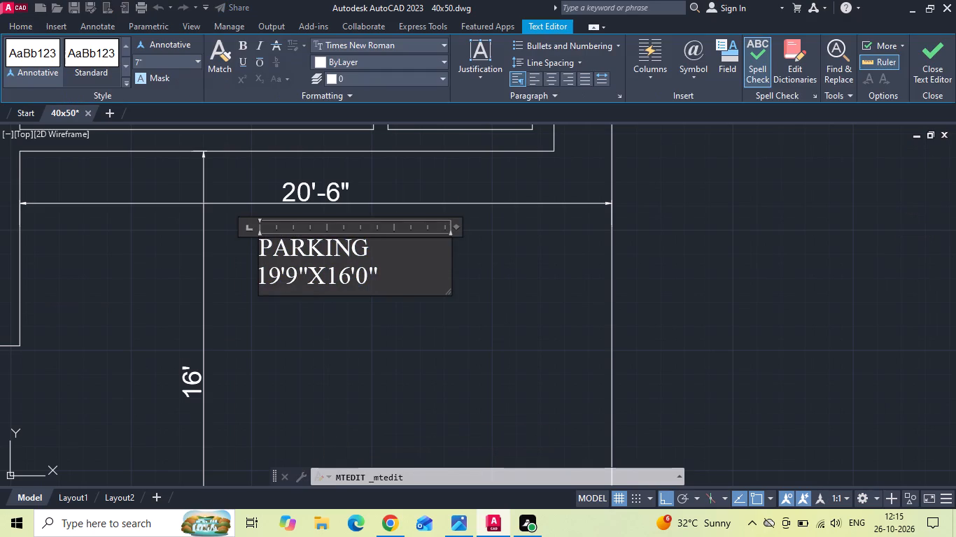
key(BackSpace)
key(2)
click(297, 275)
key(BackSpace)
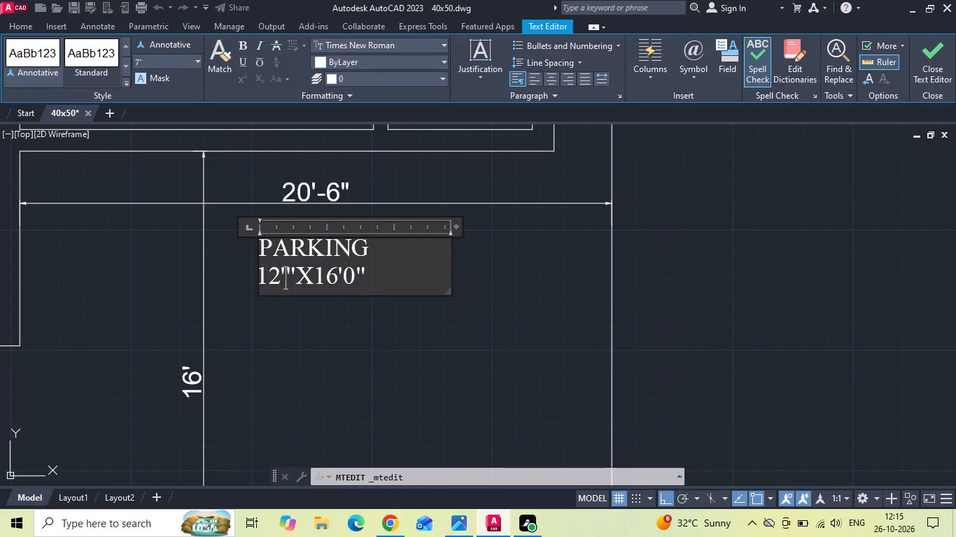
key(6)
click(295, 324)
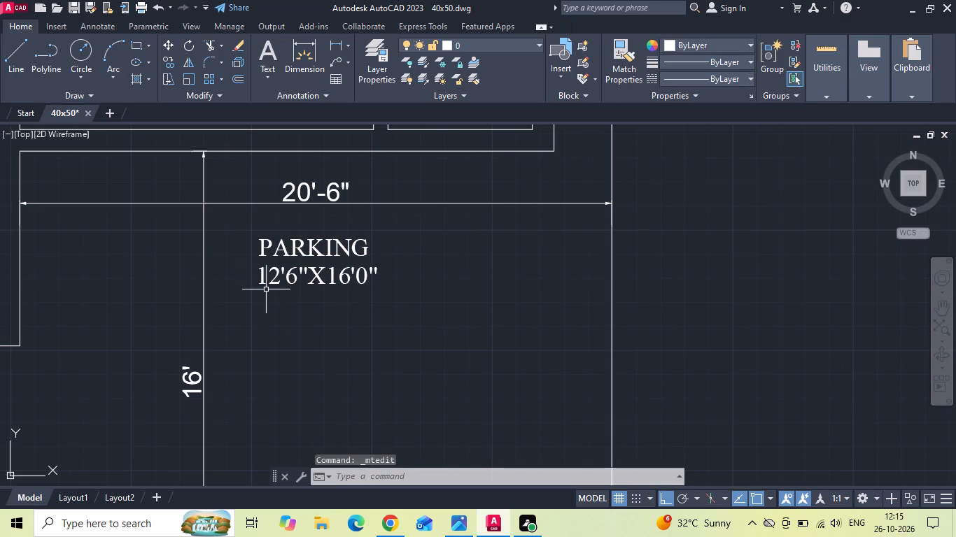
double_click(274, 278)
click(269, 281)
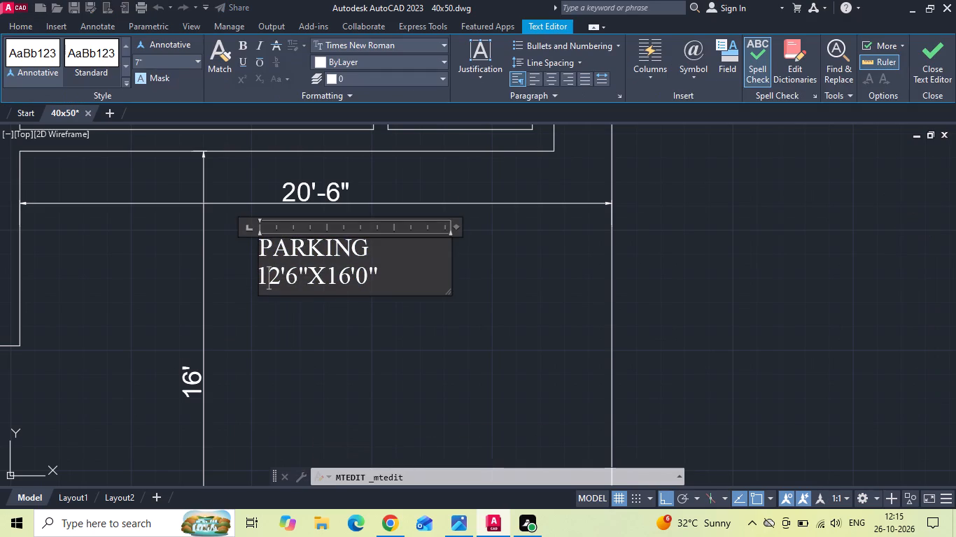
key(BackSpace)
click(269, 282)
key(0)
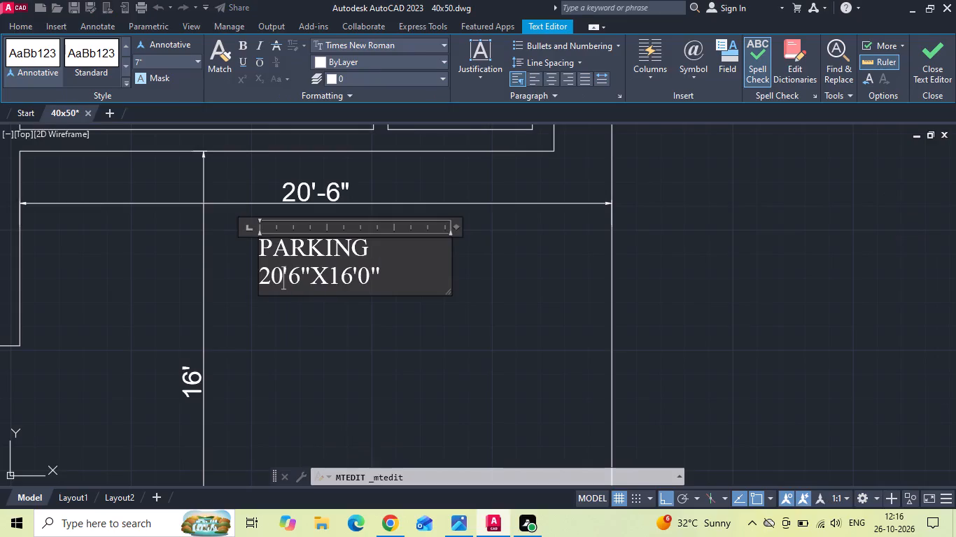
click(259, 343)
Delete the horizontal and vertical linear dimensions in the parking area.
drag(229, 185, 163, 262)
click(163, 264)
key(Delete)
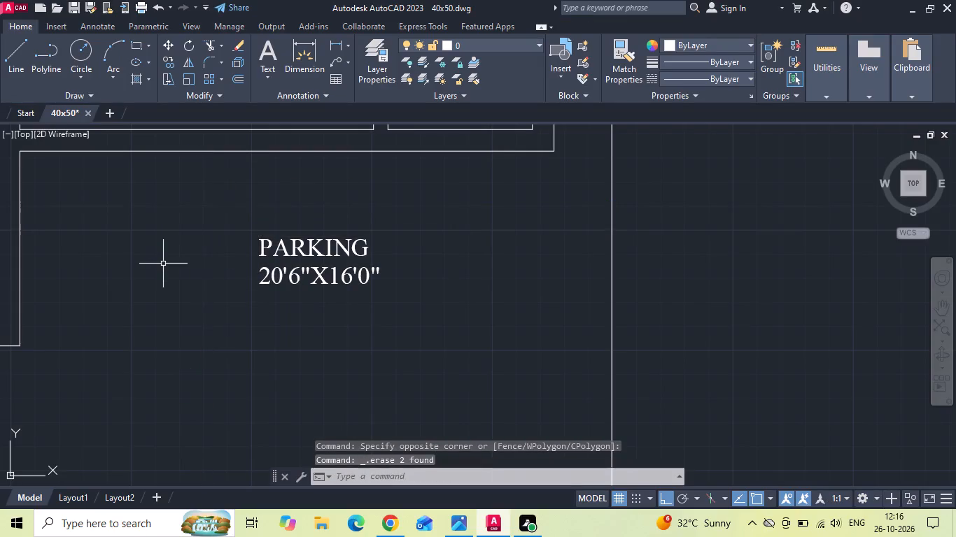
Move the red stair direction arrow from the older plan's staircase onto the first upper-flight tread of the redrawn plan's staircase.
scroll(442, 292, down, 3)
scroll(340, 229, up, 1)
middle_drag(345, 242, 350, 261)
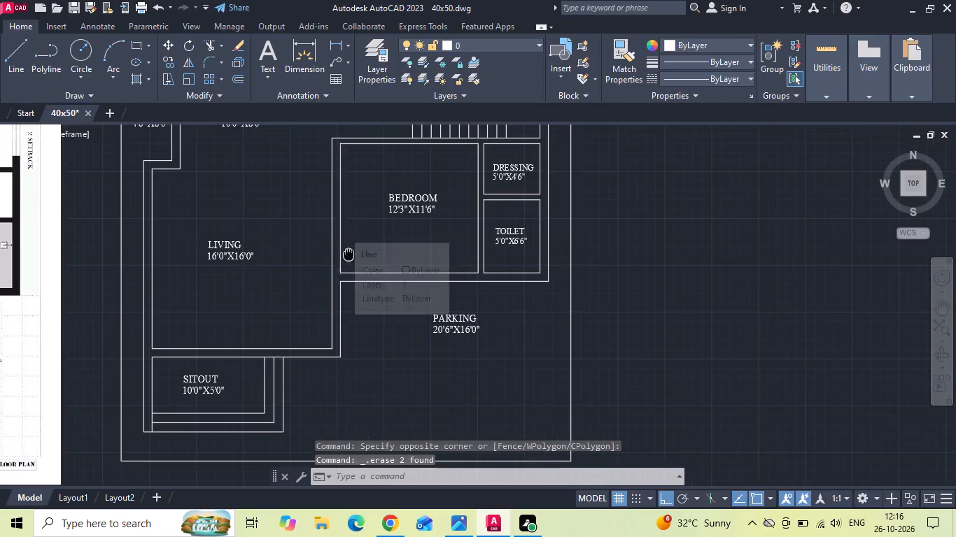
middle_drag(350, 261, 363, 320)
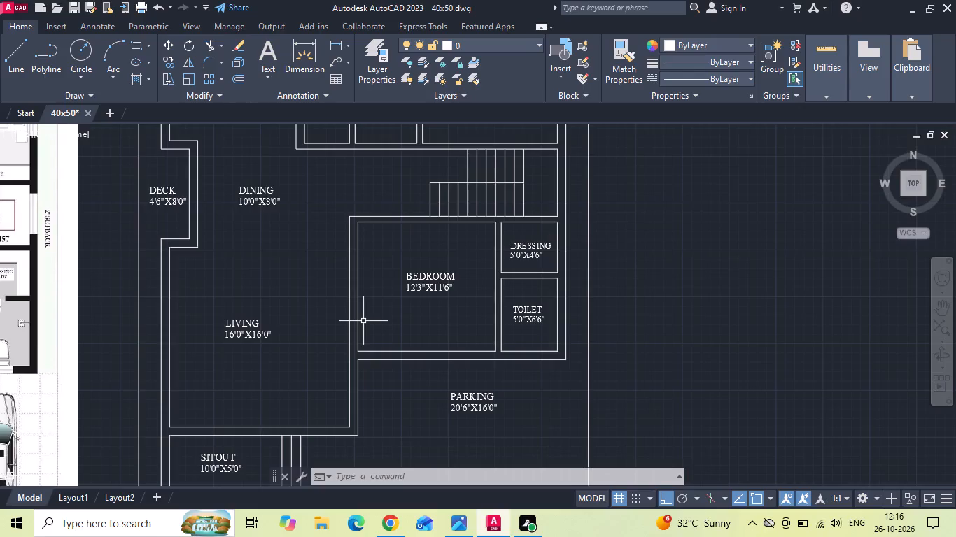
scroll(394, 319, down, 2)
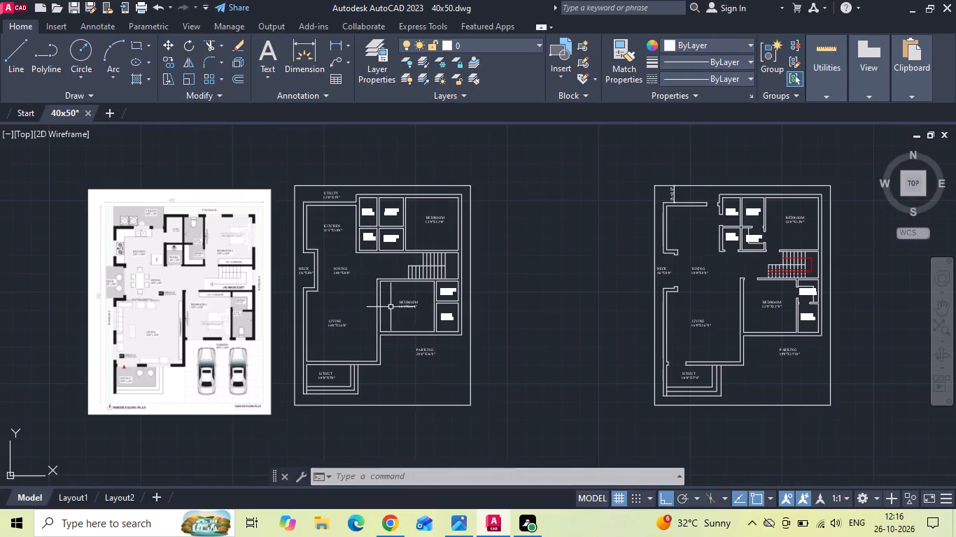
scroll(356, 283, down, 1)
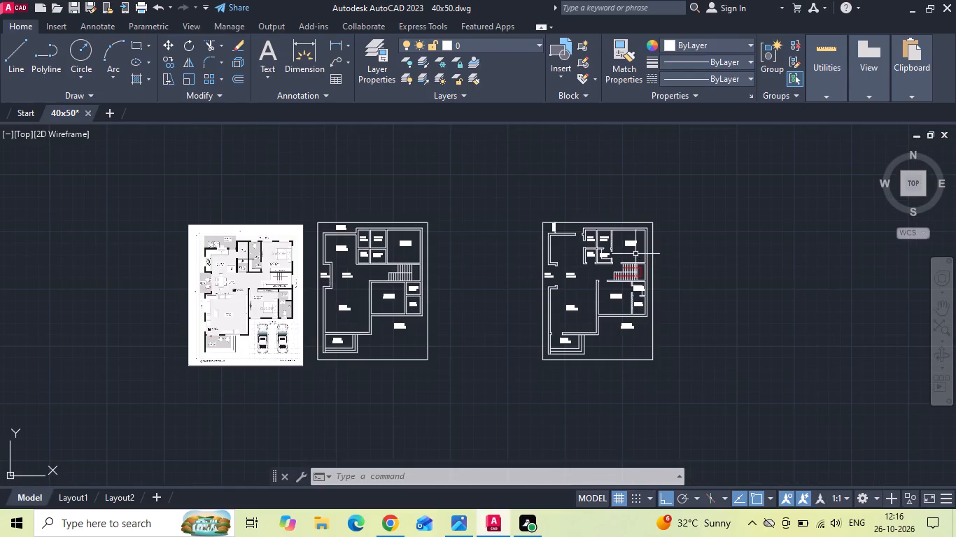
scroll(635, 254, up, 4)
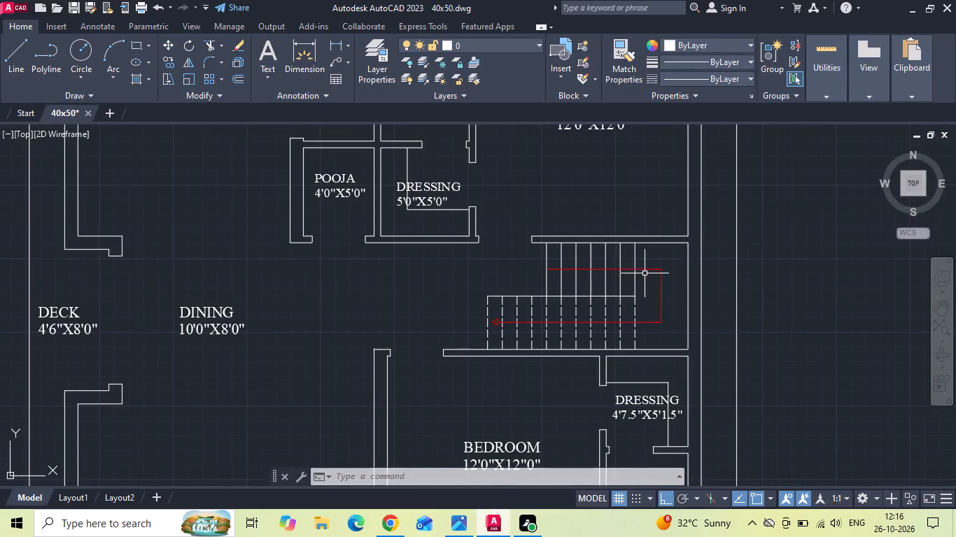
click(643, 269)
scroll(495, 317, up, 2)
click(494, 324)
right_click(360, 285)
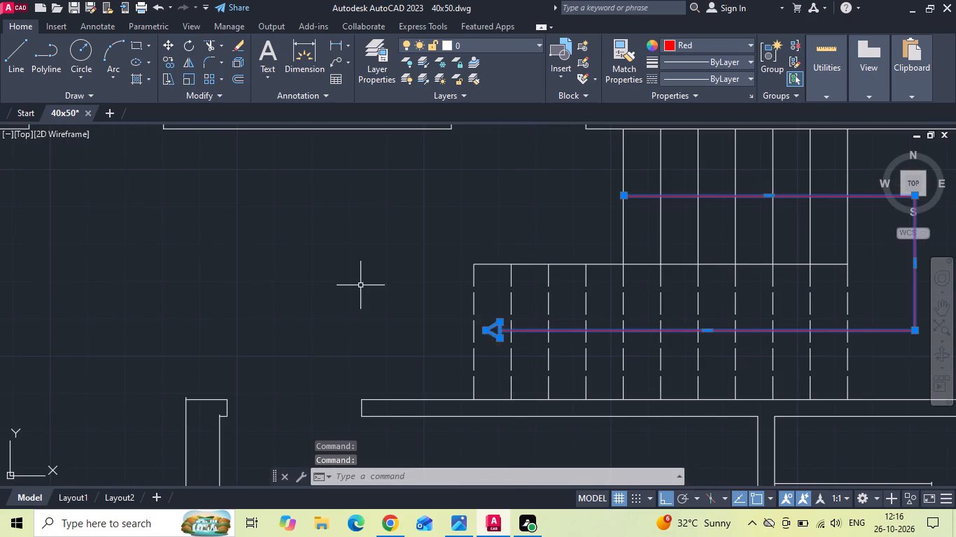
click(424, 277)
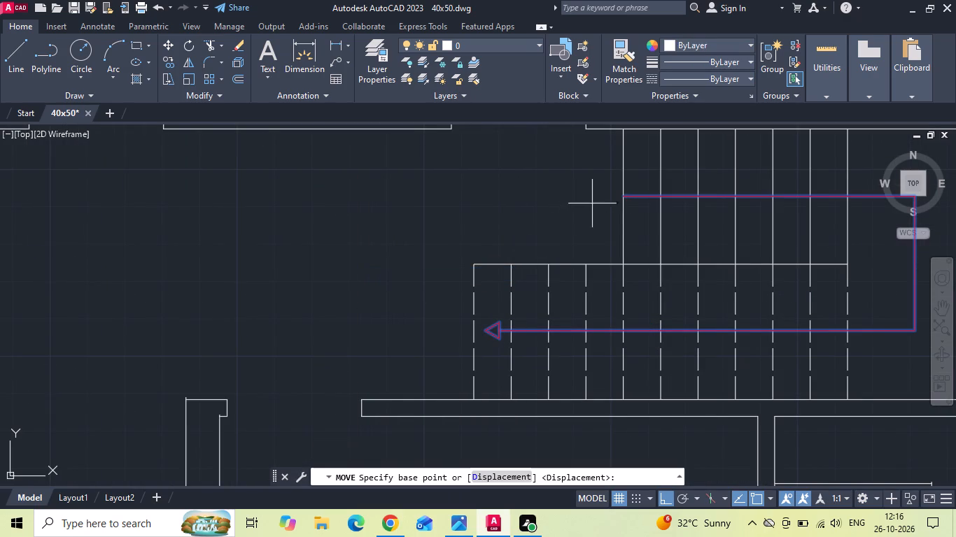
click(626, 193)
scroll(637, 237, down, 5)
scroll(304, 265, up, 1)
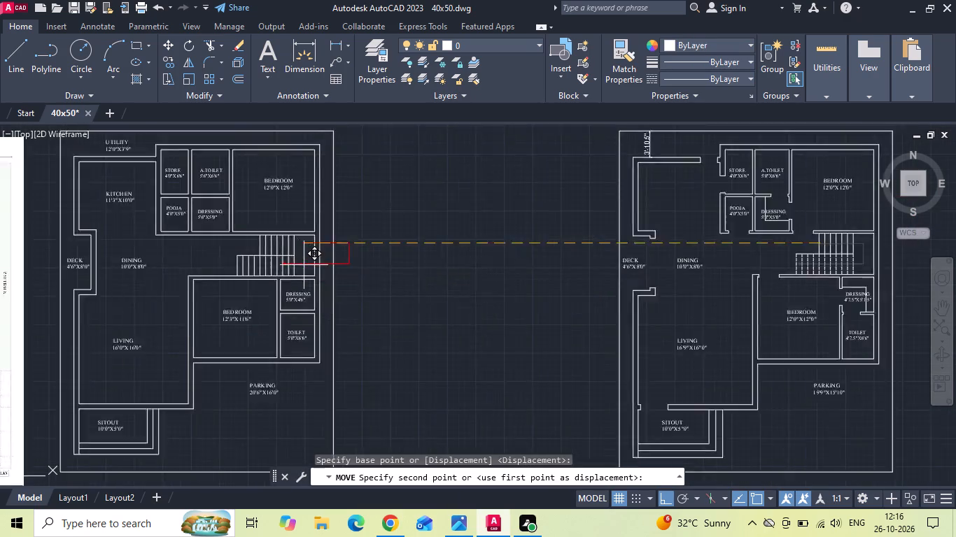
scroll(300, 264, up, 3)
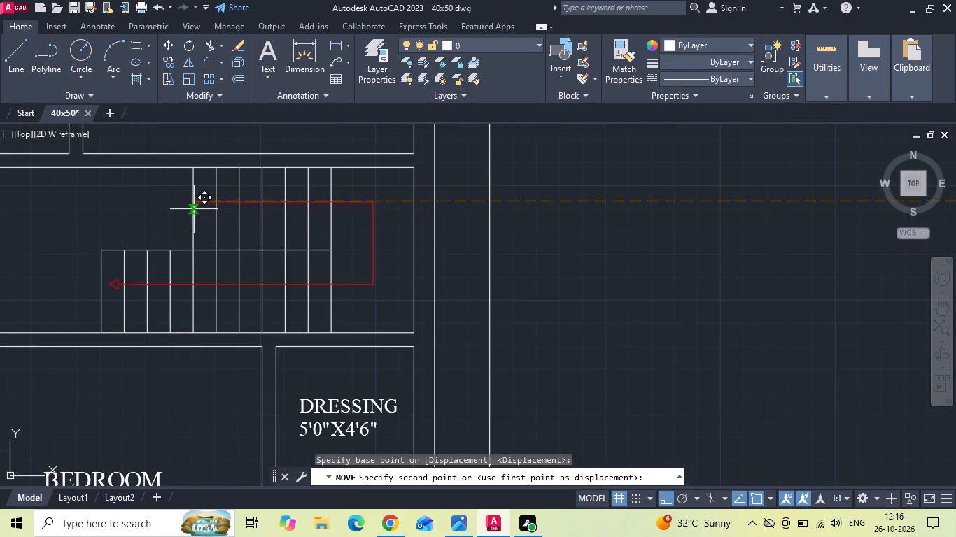
click(195, 206)
middle_drag(196, 206, 235, 236)
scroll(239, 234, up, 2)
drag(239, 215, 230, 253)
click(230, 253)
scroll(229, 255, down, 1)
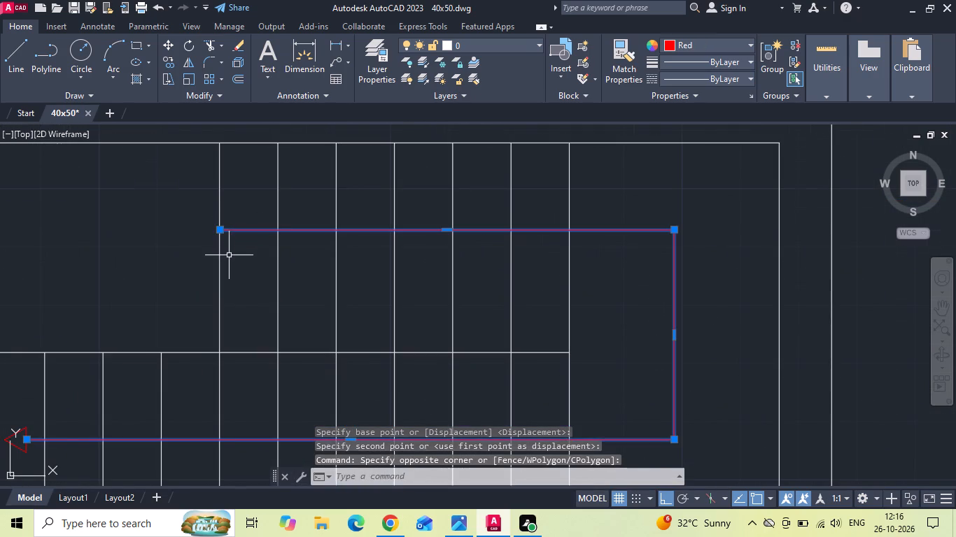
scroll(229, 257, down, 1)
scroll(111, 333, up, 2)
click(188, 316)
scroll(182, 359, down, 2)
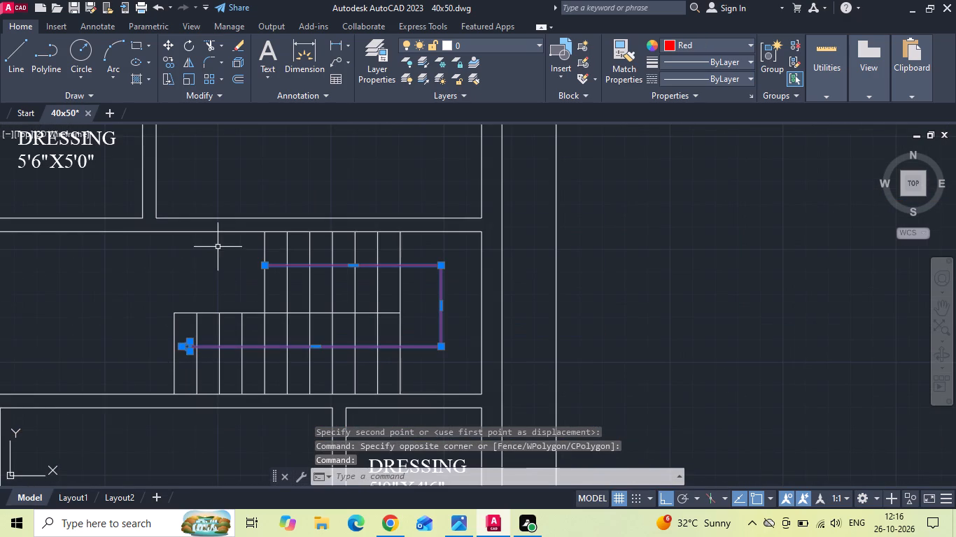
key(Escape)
Measure the vertical distance from the stairwell's upper wall to the arrow's upper line with a linear dimension.
click(331, 41)
scroll(263, 246, up, 2)
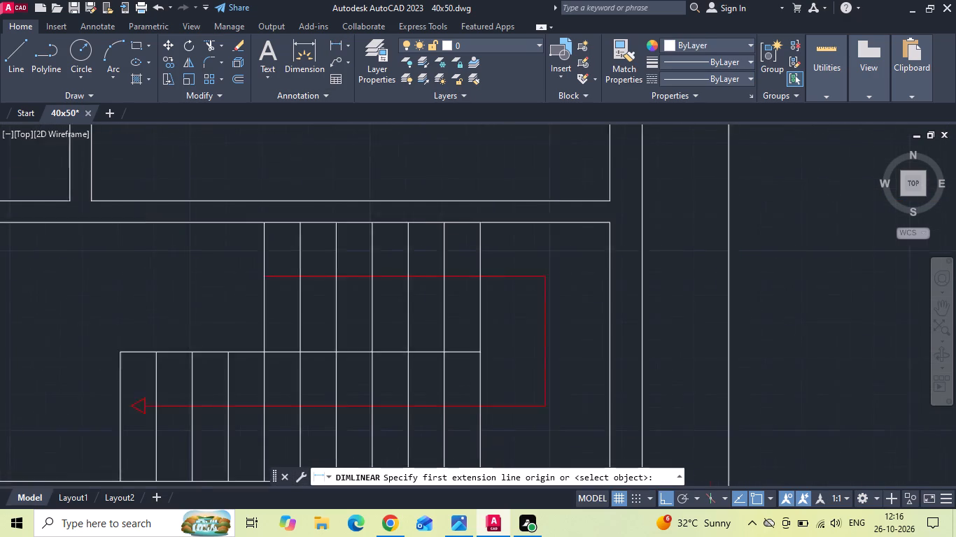
click(265, 206)
click(263, 294)
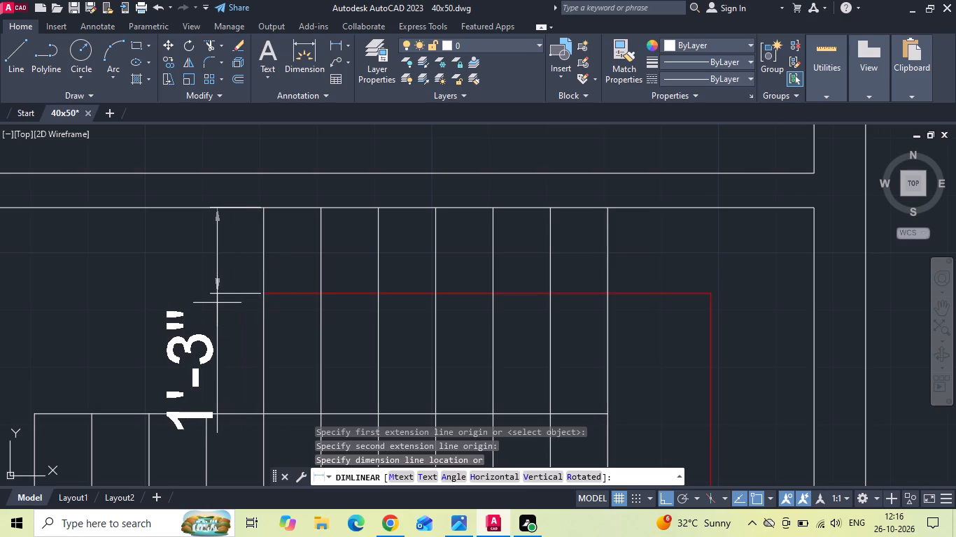
click(217, 303)
Move the whole red direction arrow, including its arrowhead, straight down by 3 inches.
click(301, 297)
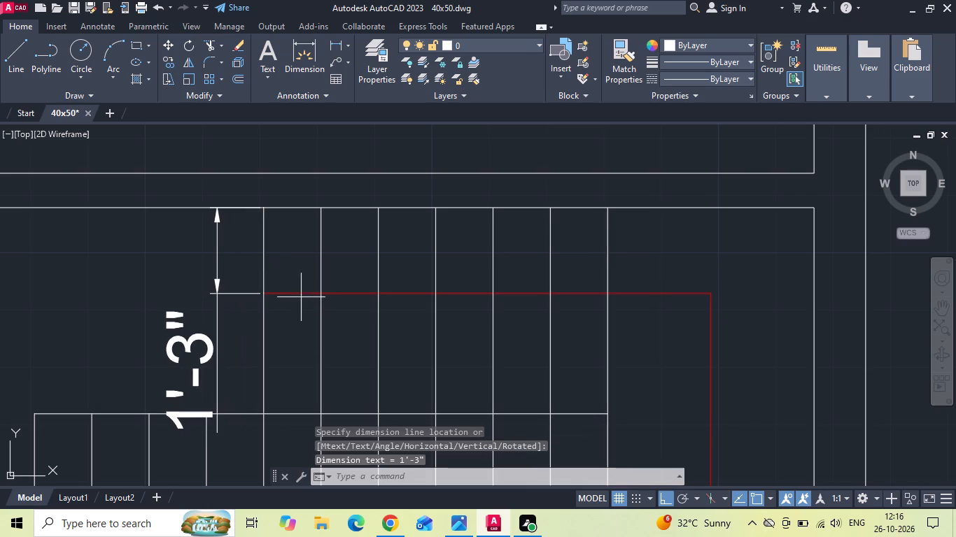
click(286, 258)
scroll(286, 257, down, 2)
scroll(227, 350, up, 2)
click(162, 345)
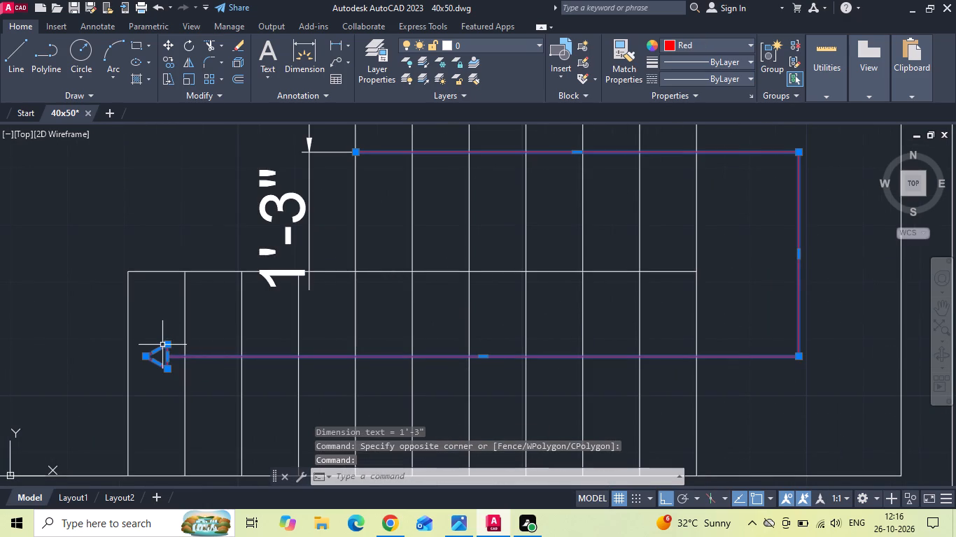
right_click(162, 345)
click(206, 116)
drag(172, 149, 172, 179)
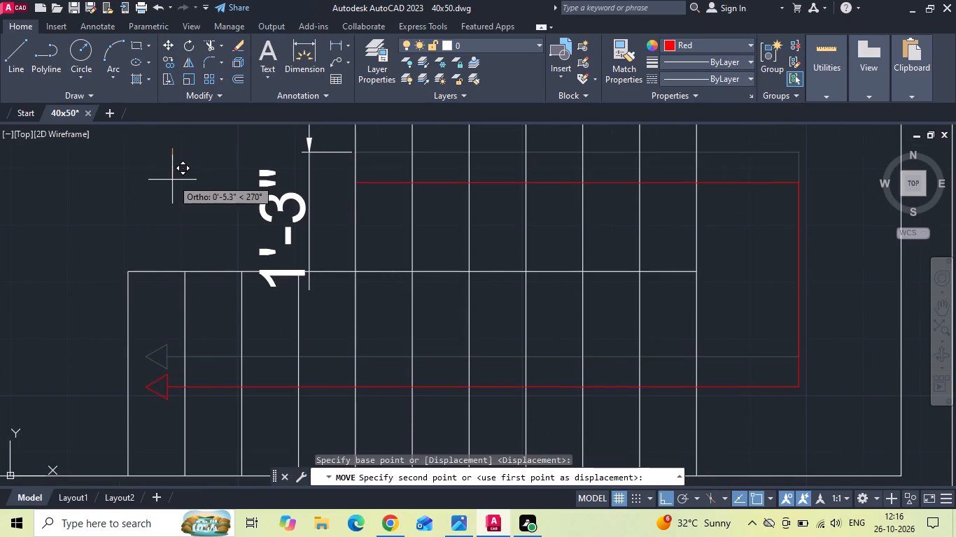
text(3)
key(space)
Delete the vertical linear dimension beside the staircase.
drag(310, 213, 275, 224)
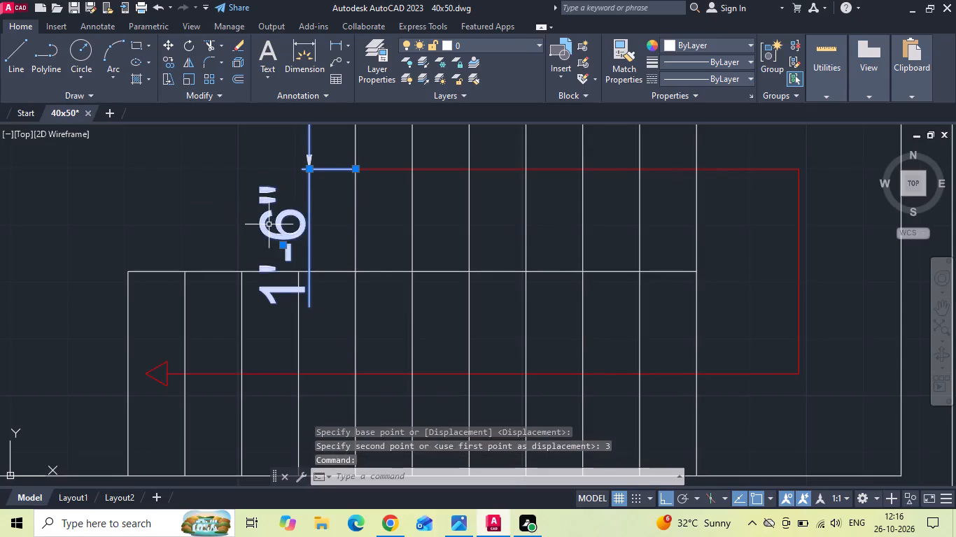
key(Delete)
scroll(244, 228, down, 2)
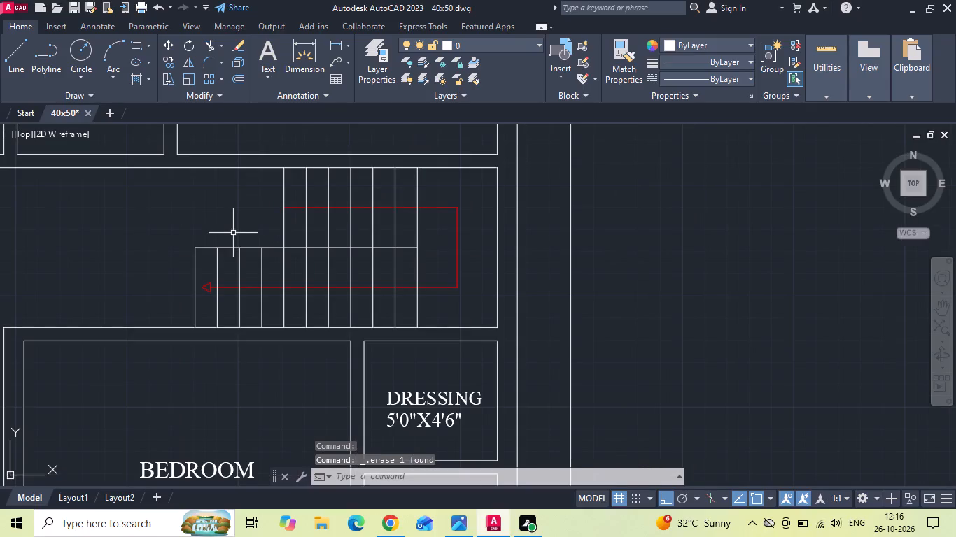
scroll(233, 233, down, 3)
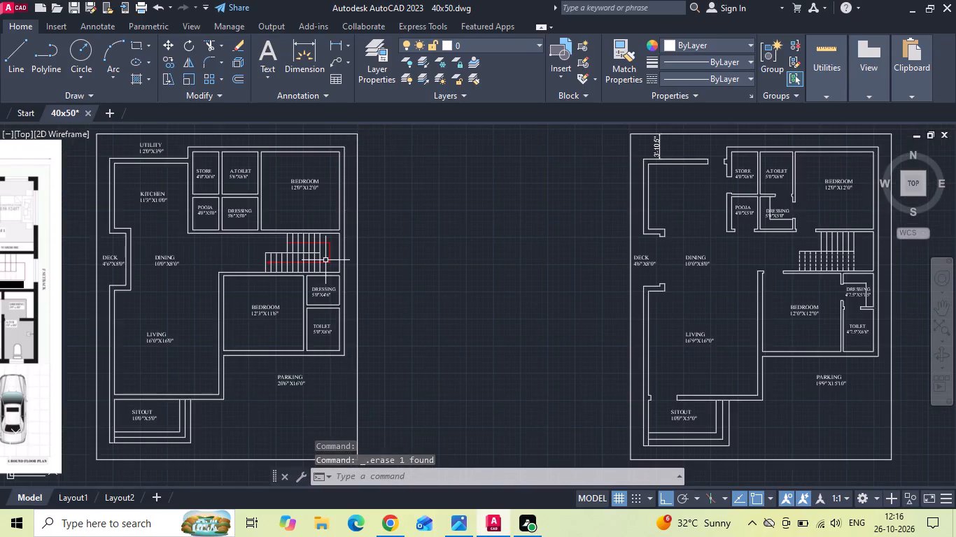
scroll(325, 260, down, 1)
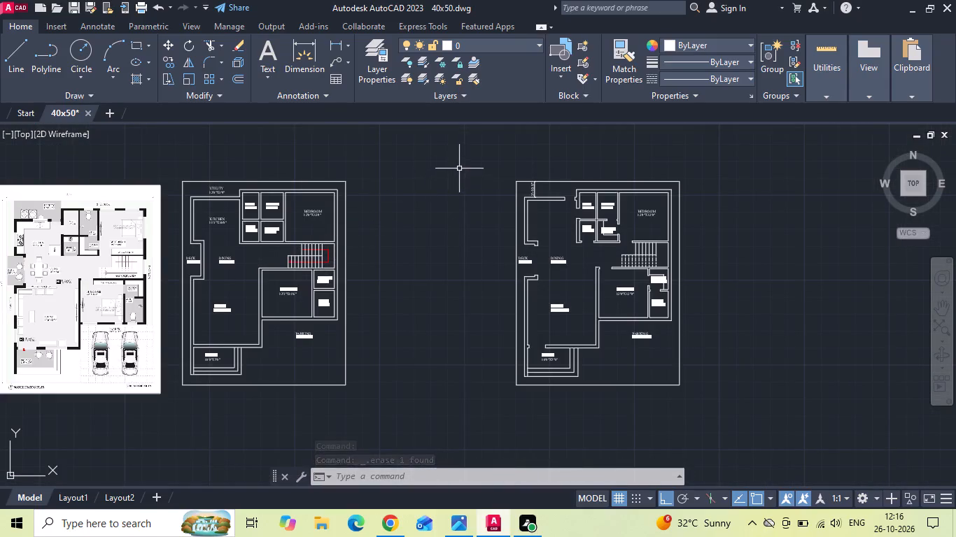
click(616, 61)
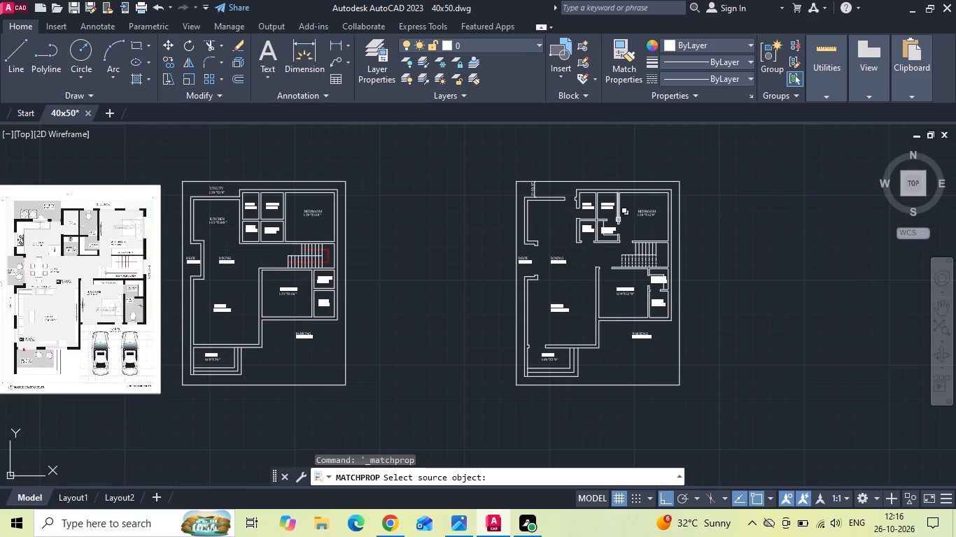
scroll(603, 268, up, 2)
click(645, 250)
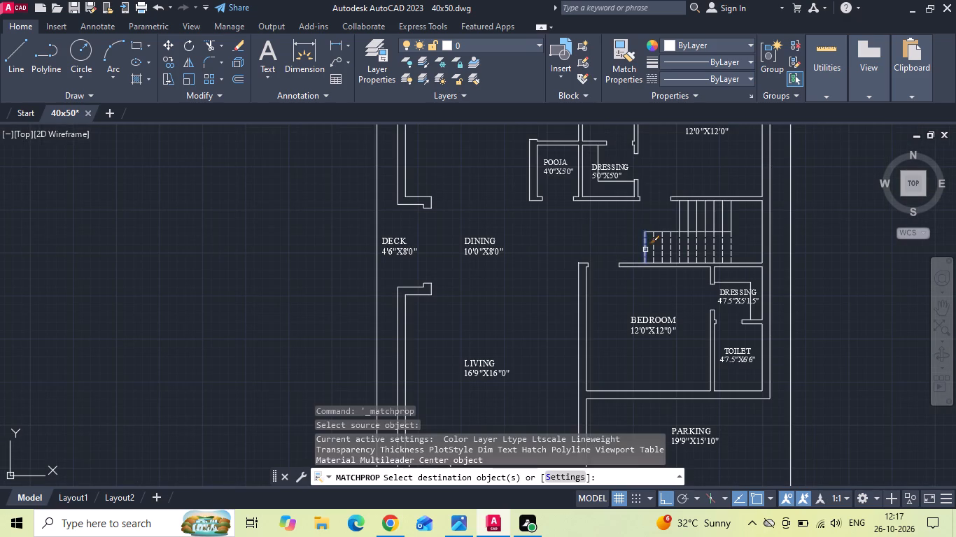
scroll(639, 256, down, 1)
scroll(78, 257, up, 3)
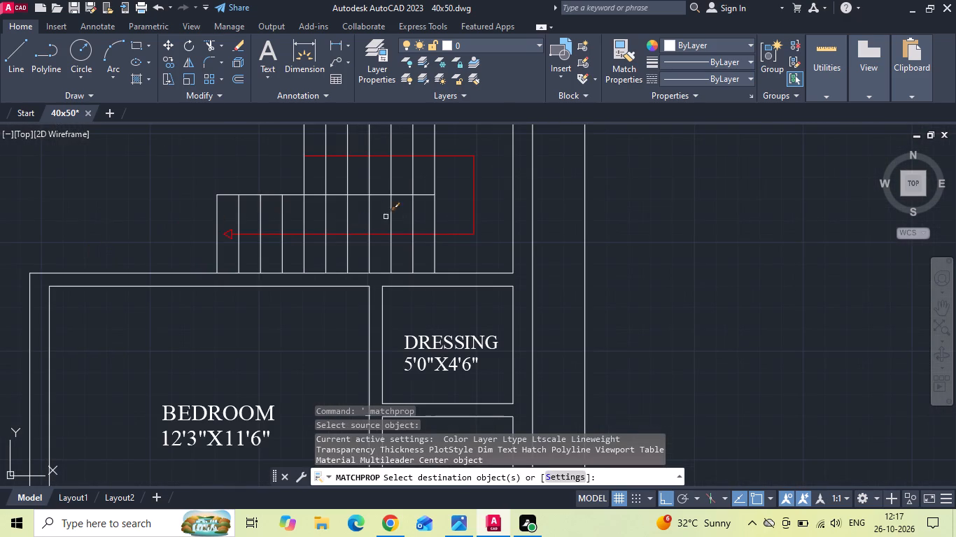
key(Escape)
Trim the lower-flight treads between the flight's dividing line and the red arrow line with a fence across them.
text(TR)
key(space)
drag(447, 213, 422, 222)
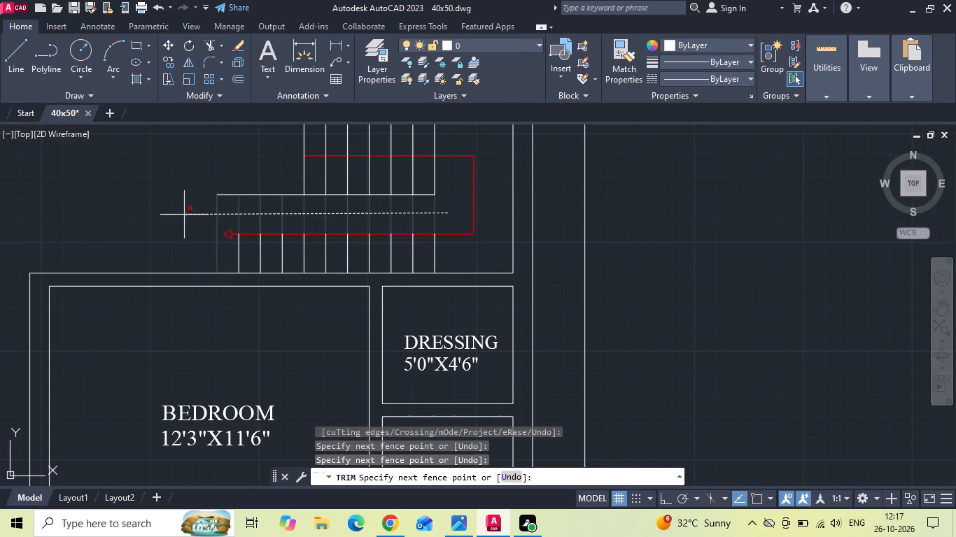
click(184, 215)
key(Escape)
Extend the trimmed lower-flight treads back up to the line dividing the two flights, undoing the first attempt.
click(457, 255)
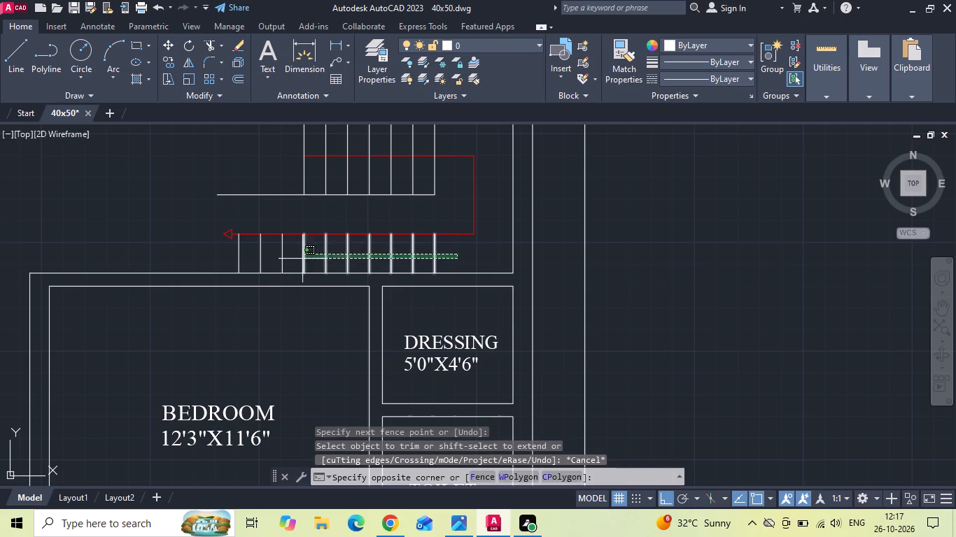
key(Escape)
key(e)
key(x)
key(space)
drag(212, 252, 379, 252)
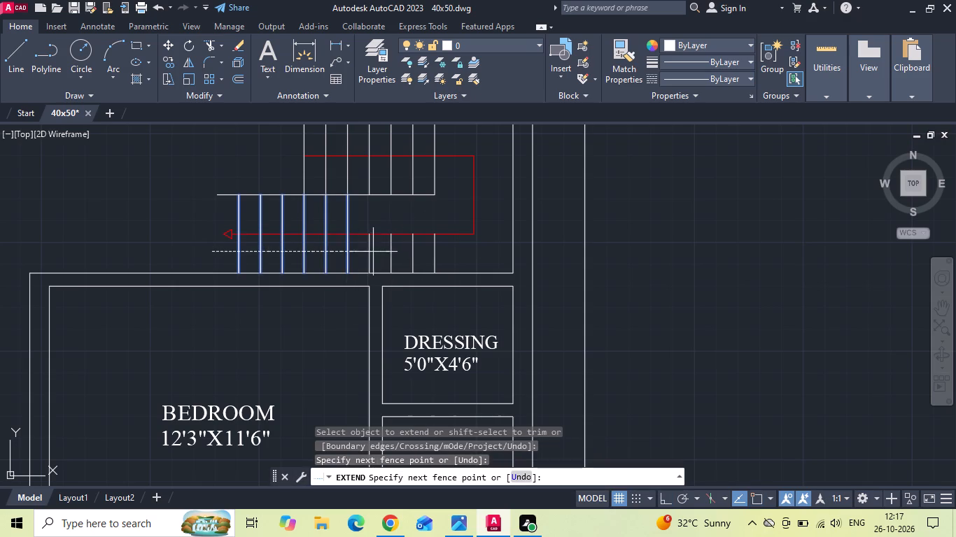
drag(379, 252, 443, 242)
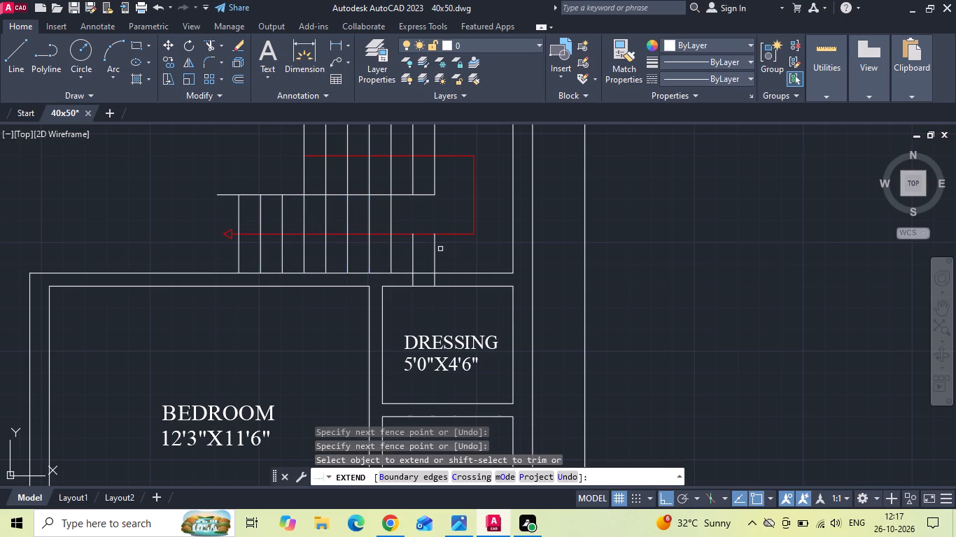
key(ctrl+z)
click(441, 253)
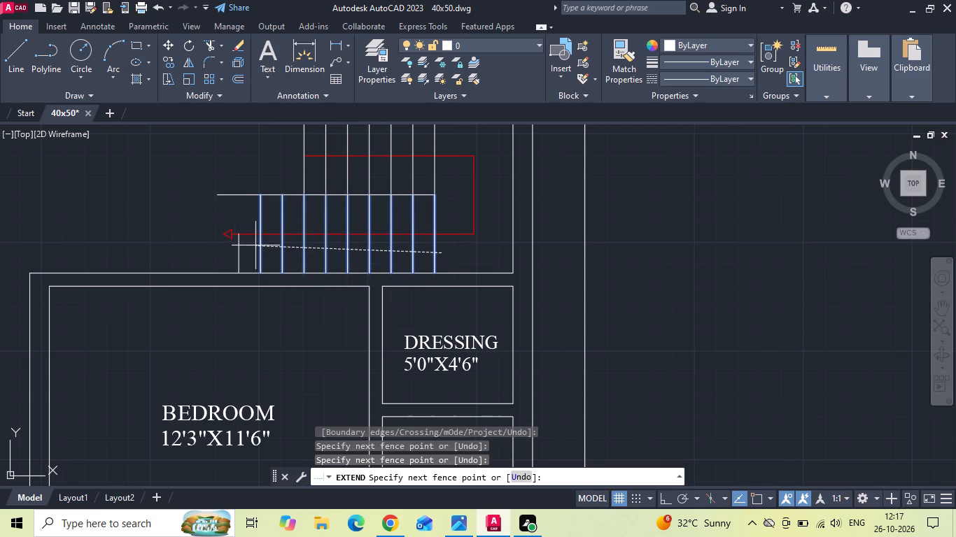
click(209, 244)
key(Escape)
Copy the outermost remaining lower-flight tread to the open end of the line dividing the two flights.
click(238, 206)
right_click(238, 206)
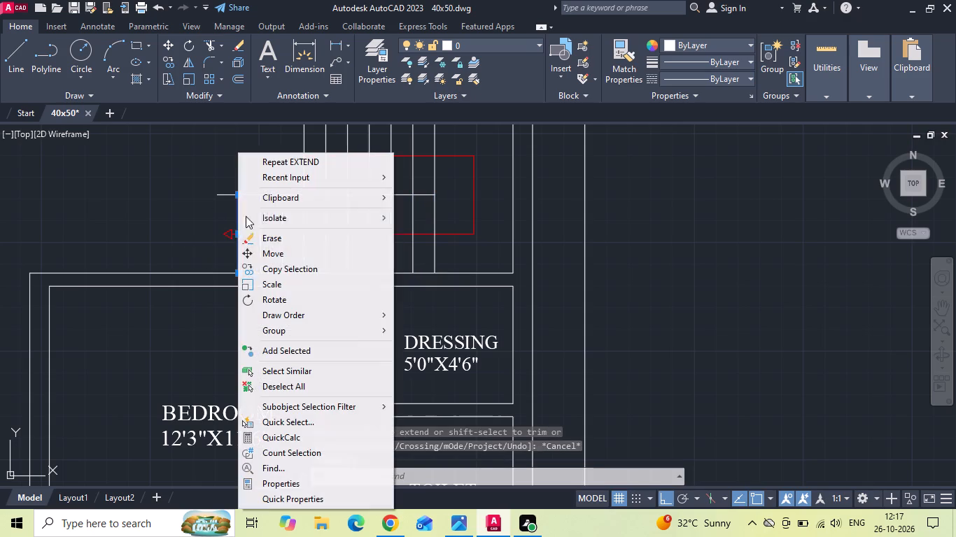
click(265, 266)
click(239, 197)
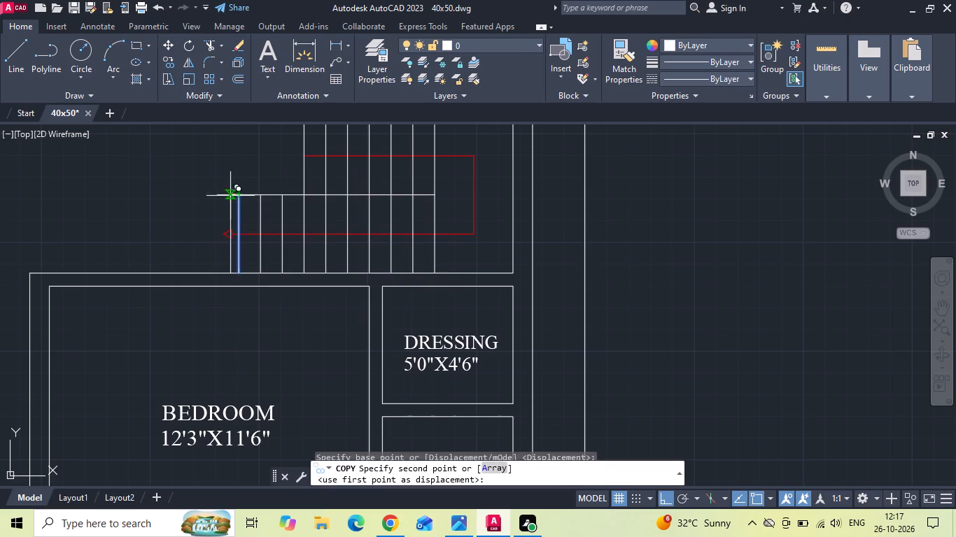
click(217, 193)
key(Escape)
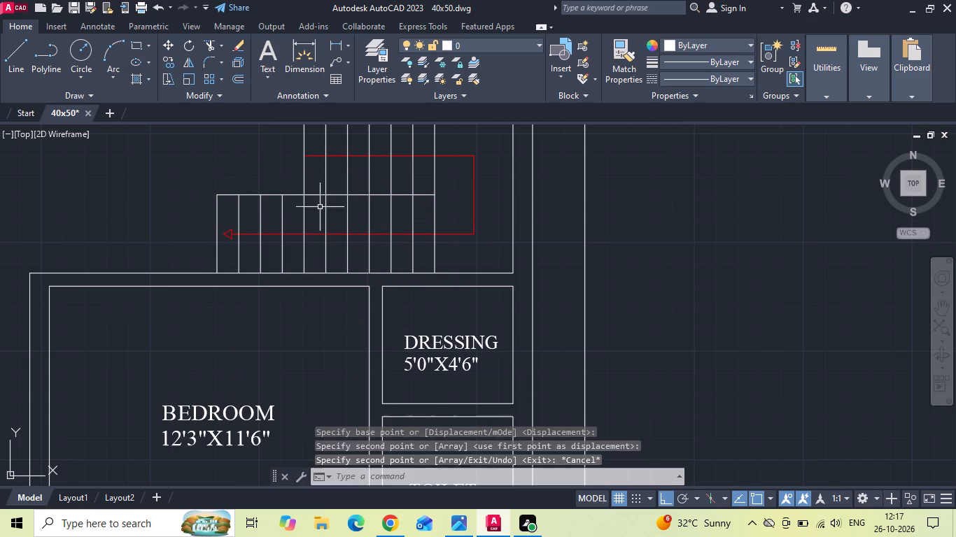
Set the linetype of all the lower-flight treads to ACAD_ISO02W100.
click(448, 218)
click(202, 209)
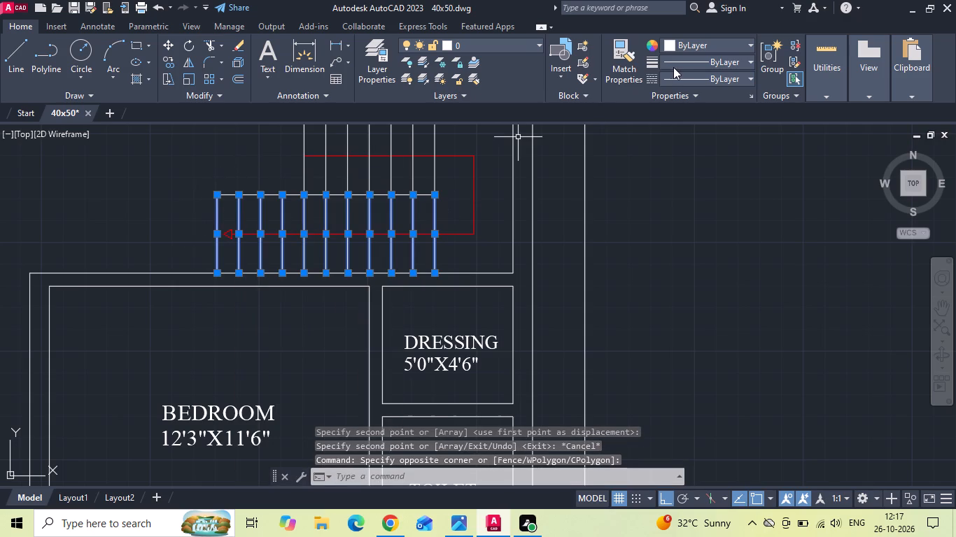
click(677, 78)
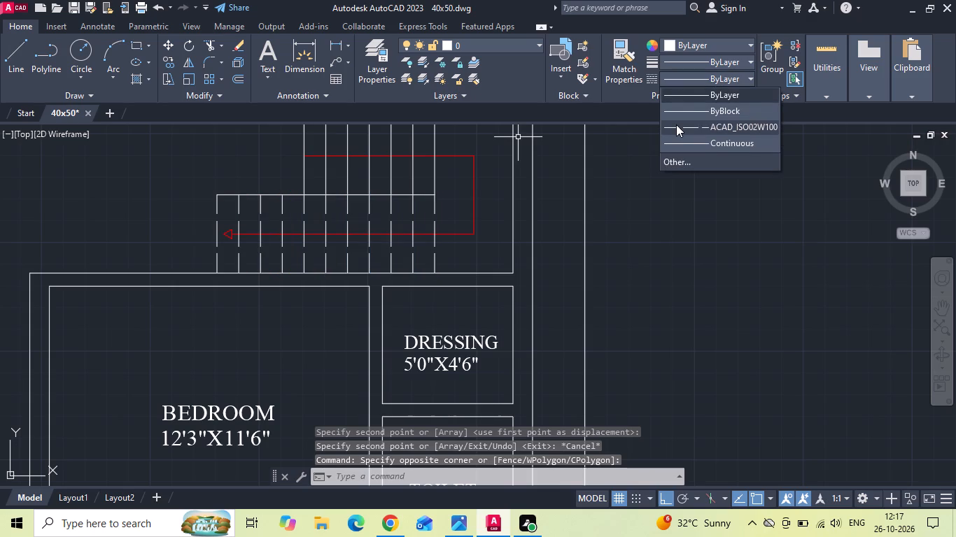
click(676, 124)
key(Escape)
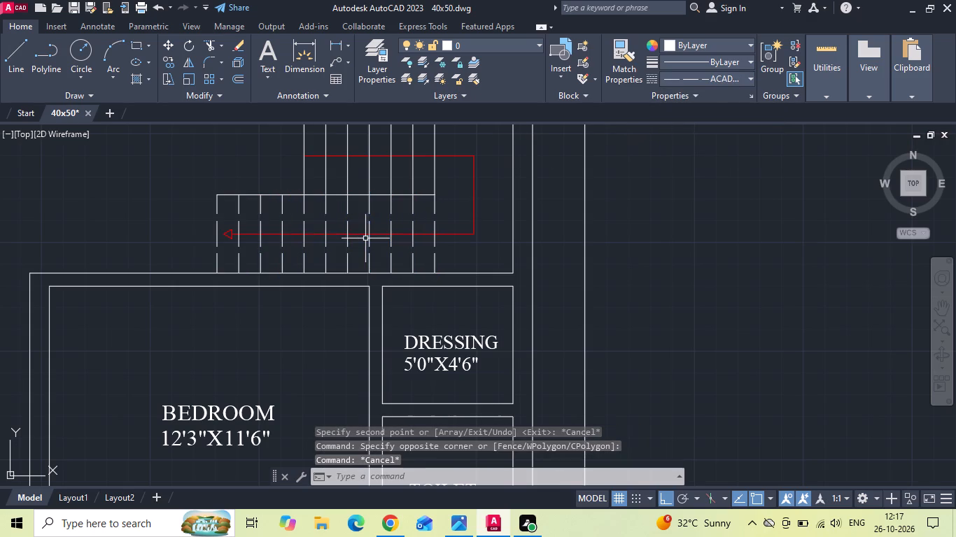
right_click(327, 208)
key(Escape)
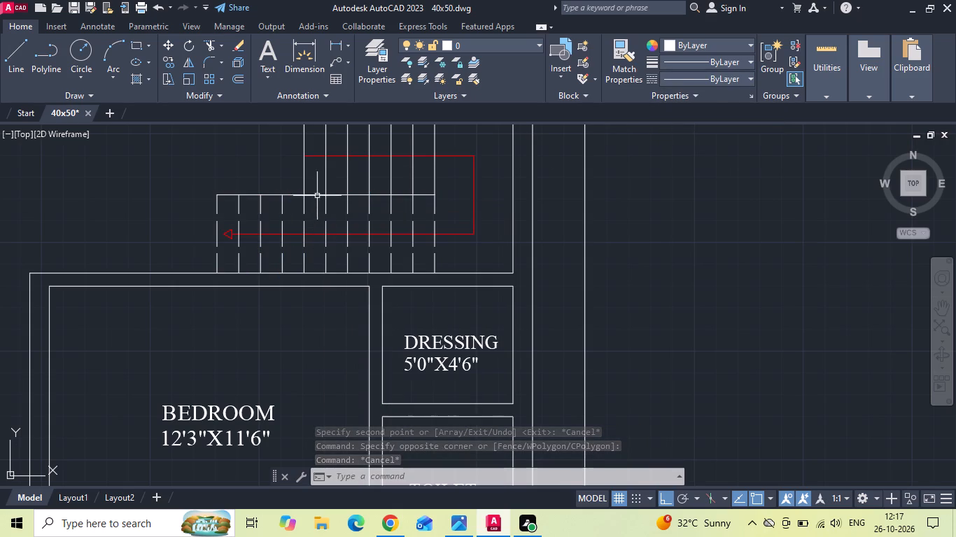
Set the linetype scale of one dashed lower-flight stair tread to 0.5.
click(325, 214)
right_click(325, 214)
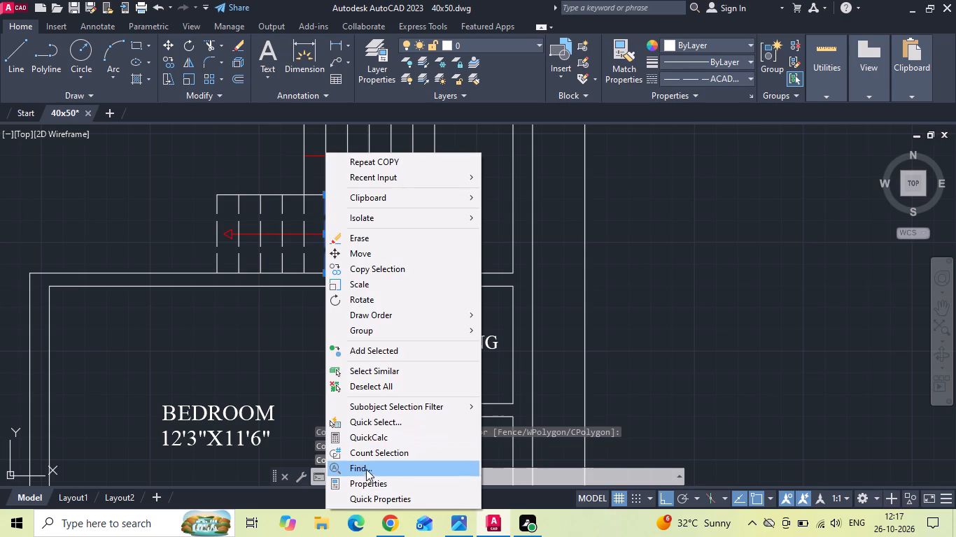
click(366, 485)
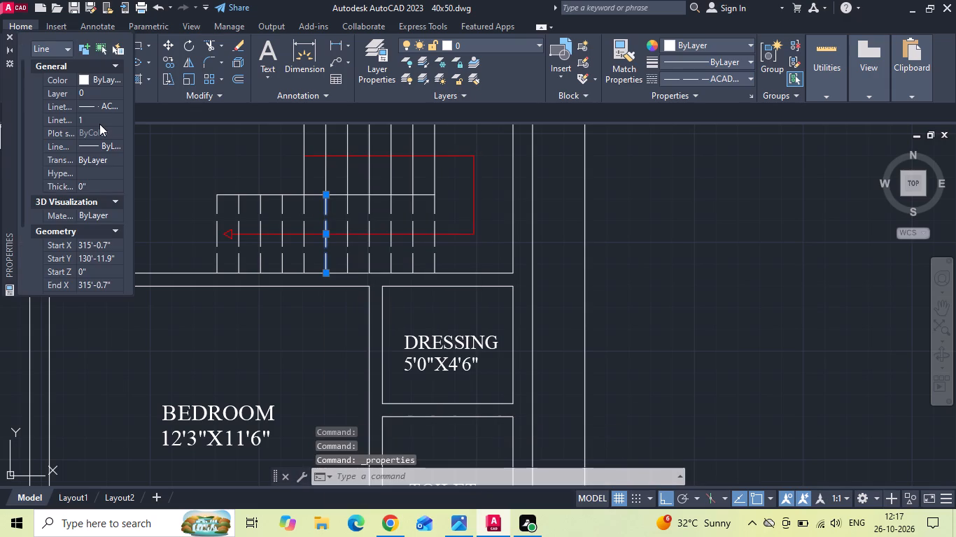
click(99, 124)
text(.5)
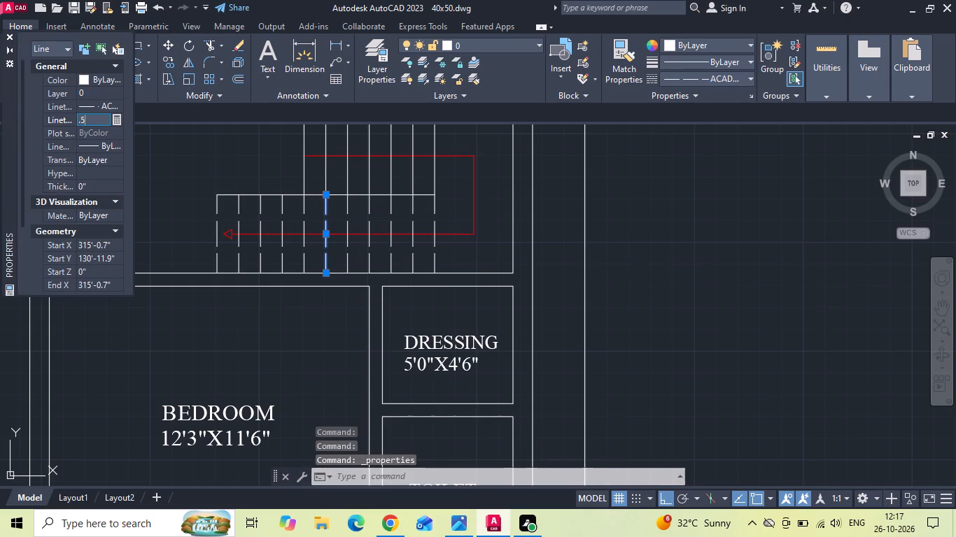
key(Return)
key(Escape)
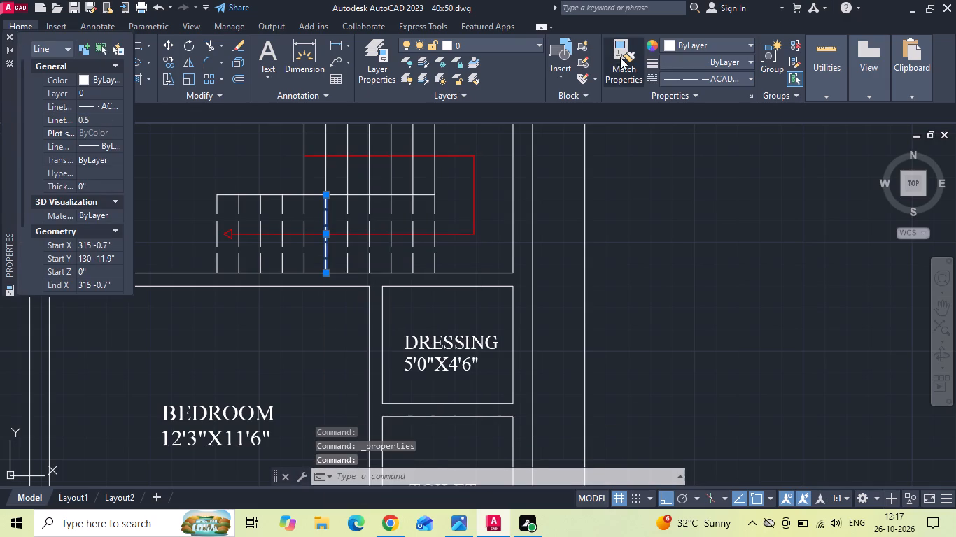
Match the rescaled tread's properties to all the other lower-flight treads, save the drawing and close the object properties.
click(620, 57)
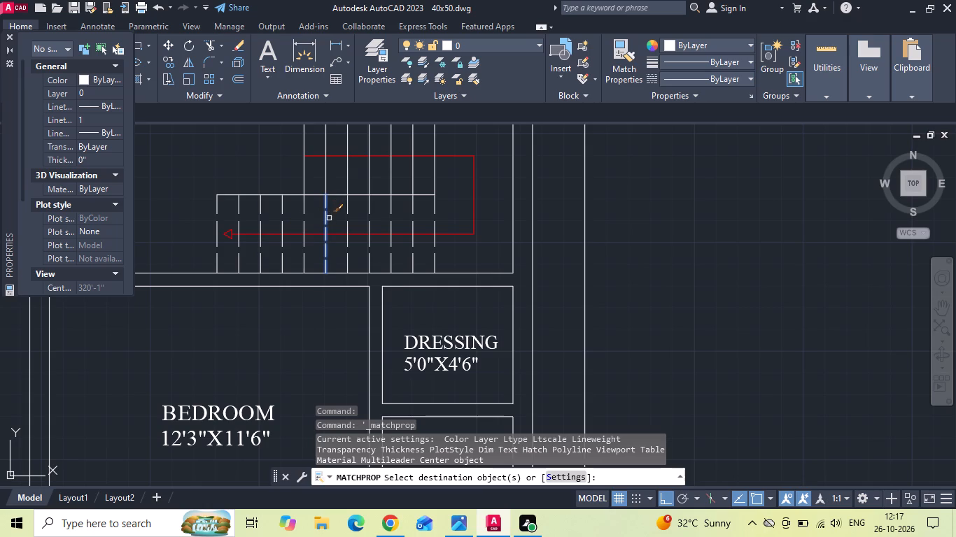
click(328, 220)
drag(451, 209, 442, 212)
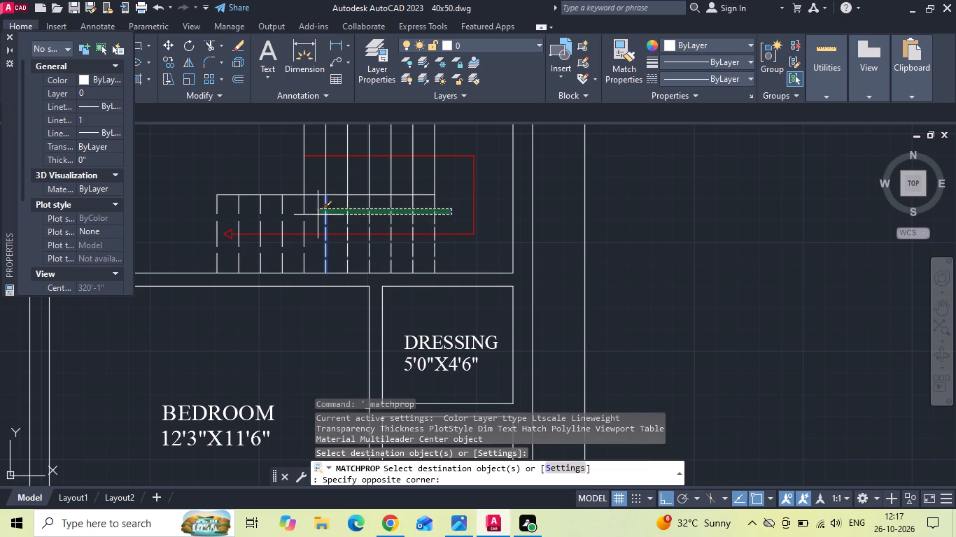
click(191, 213)
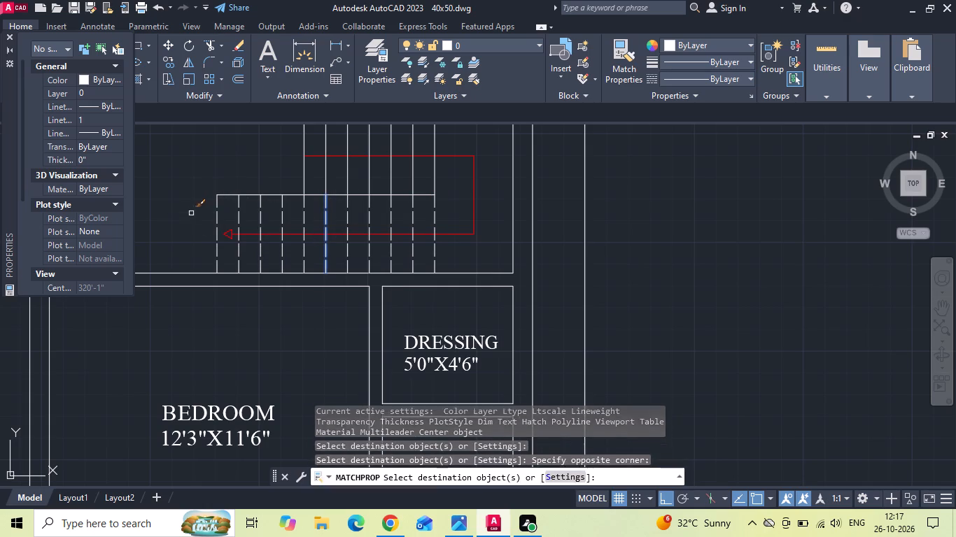
key(Escape)
key(ctrl+s)
scroll(416, 208, down, 2)
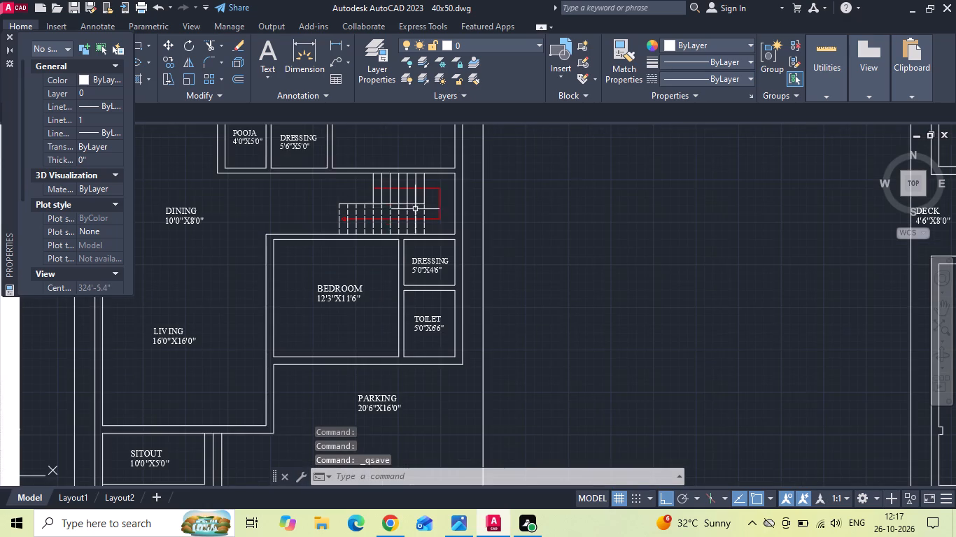
click(11, 37)
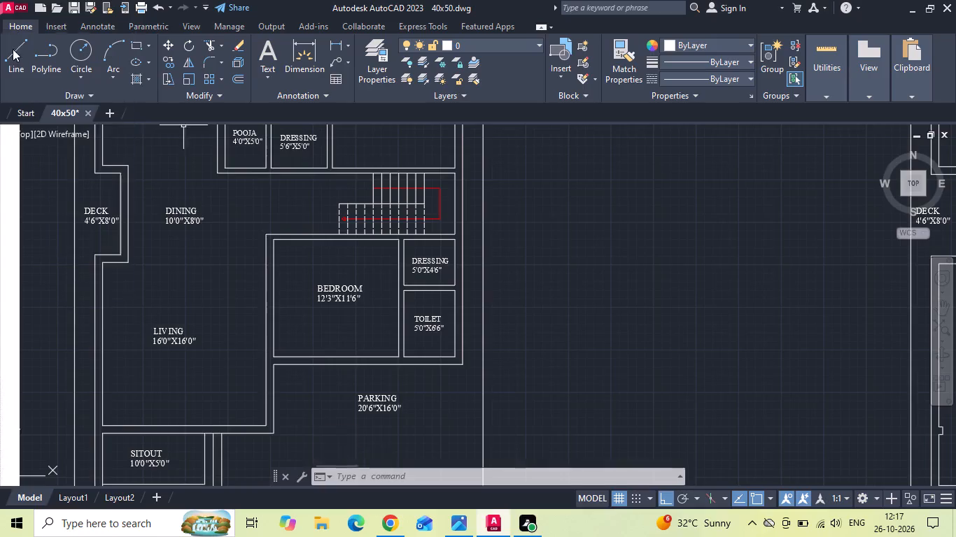
Erase the entire second floor plan with wall openings, including its plot boundary and labels, and save the drawing.
scroll(360, 215, down, 2)
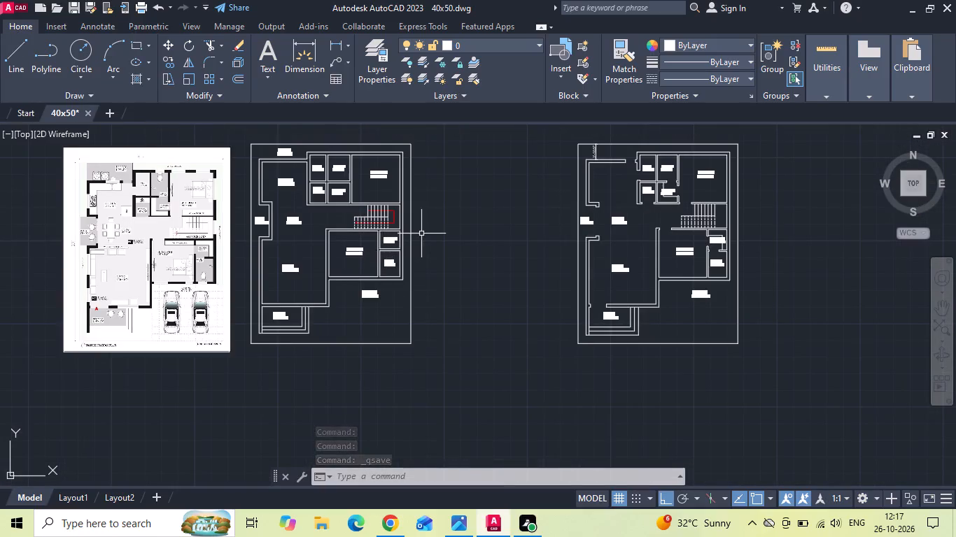
middle_drag(422, 235, 359, 301)
drag(463, 175, 467, 231)
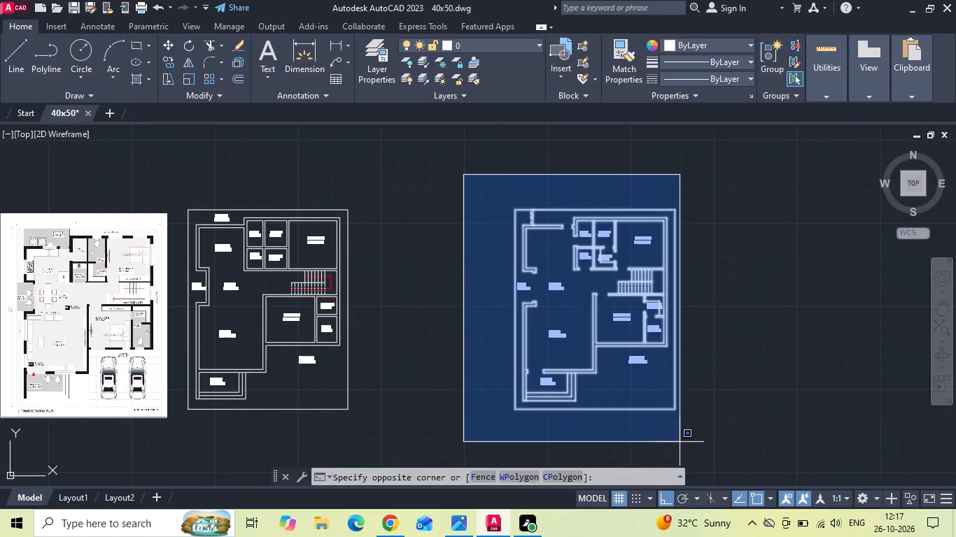
click(682, 442)
key(Delete)
scroll(195, 247, up, 2)
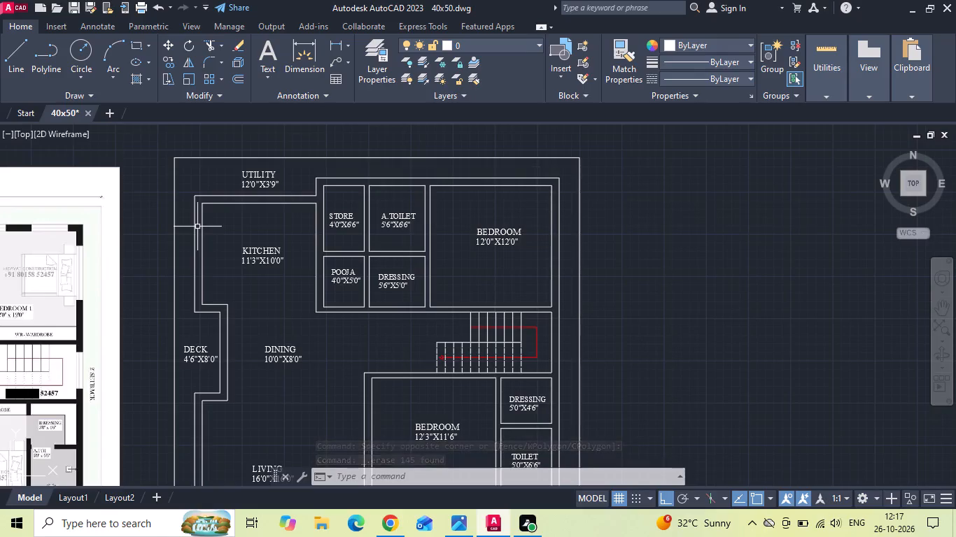
key(ctrl+s)
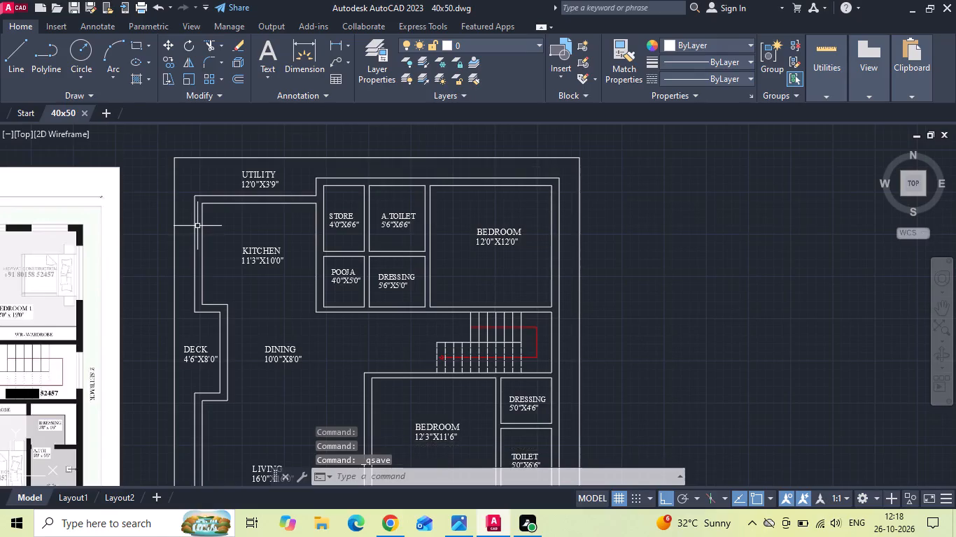
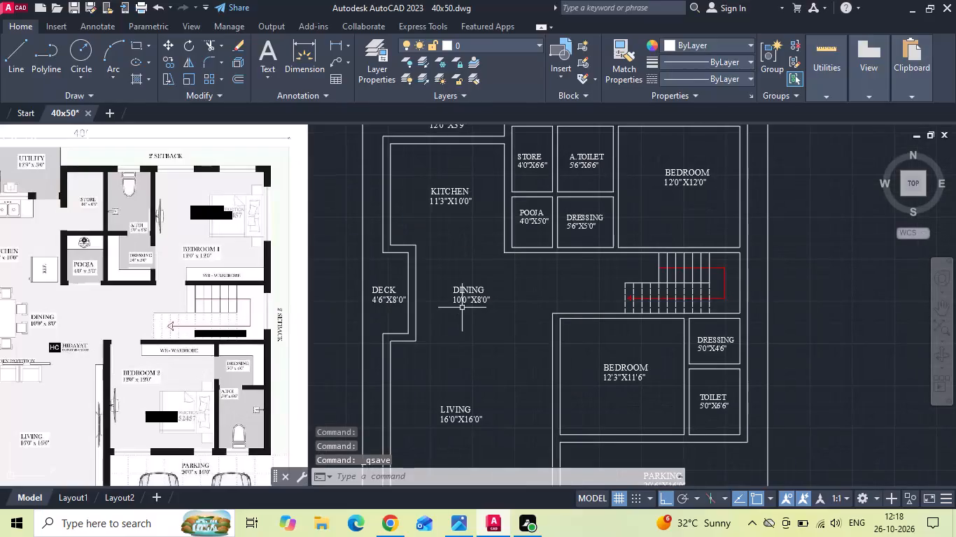
Check the deck's width and length with linear dimensions that are not placed.
click(332, 45)
scroll(406, 292, up, 1)
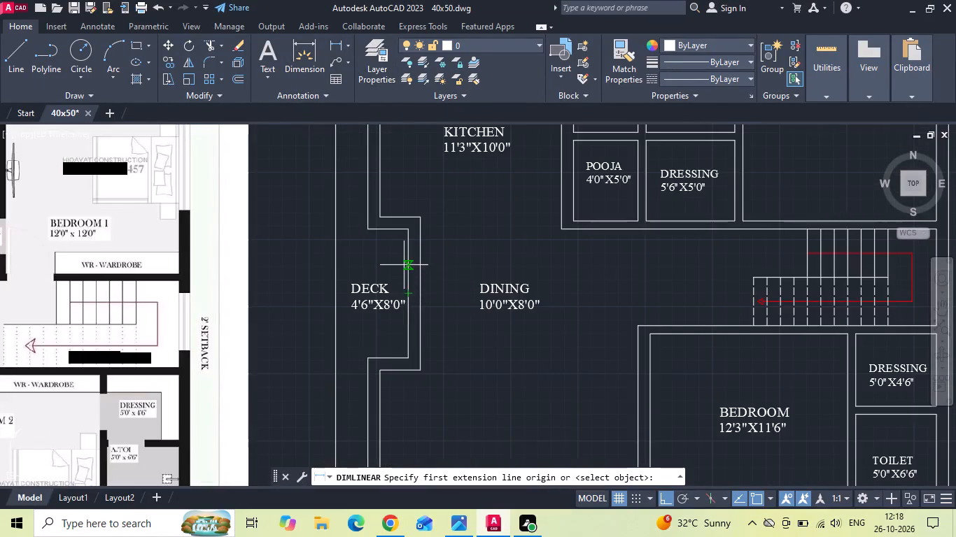
click(404, 265)
click(332, 267)
key(Escape)
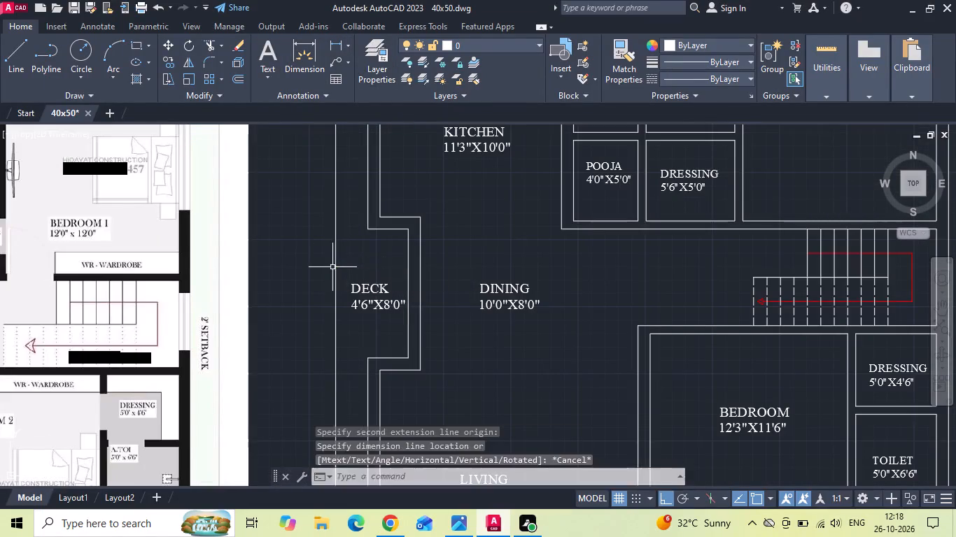
key(space)
click(387, 236)
click(389, 357)
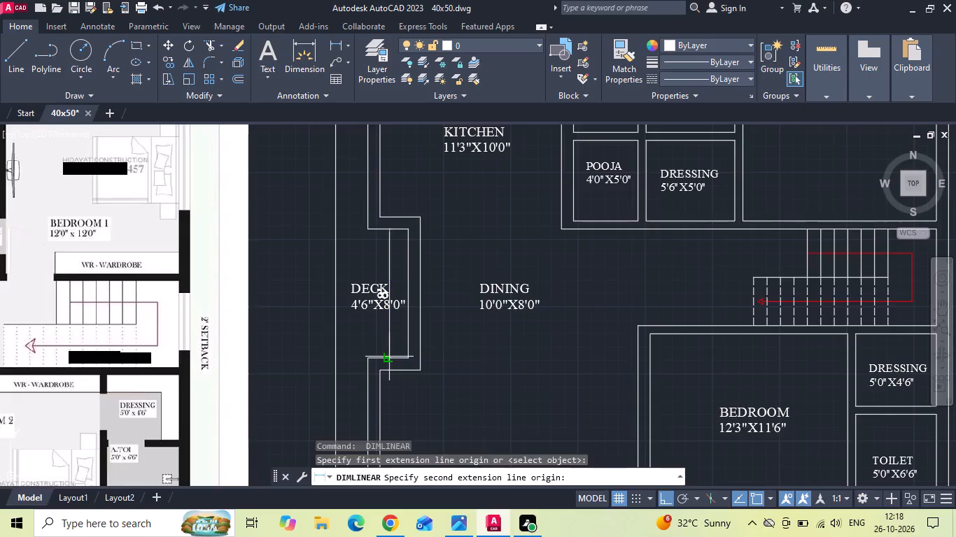
key(Escape)
Dimension the dining area's width from the deck wall to the pooja-side wall.
scroll(413, 324, down, 1)
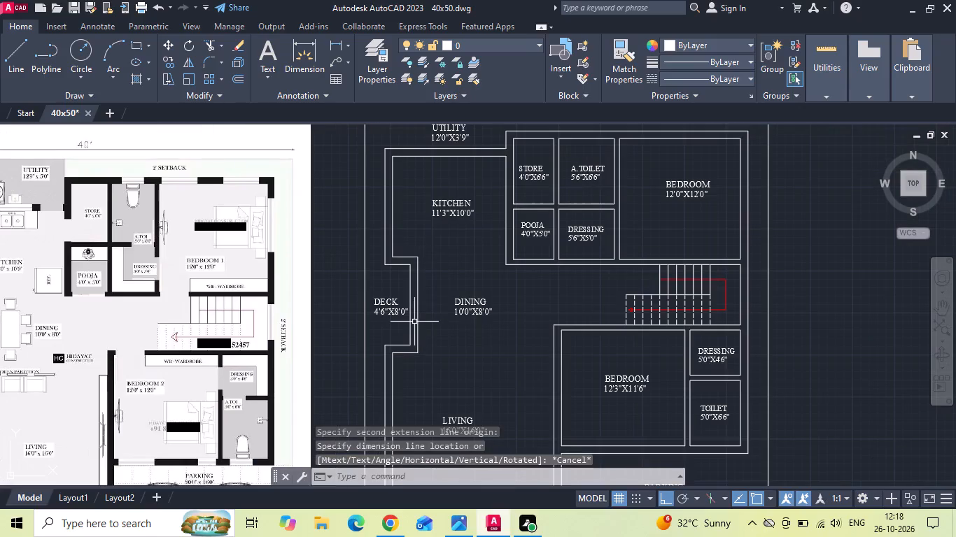
scroll(493, 303, down, 1)
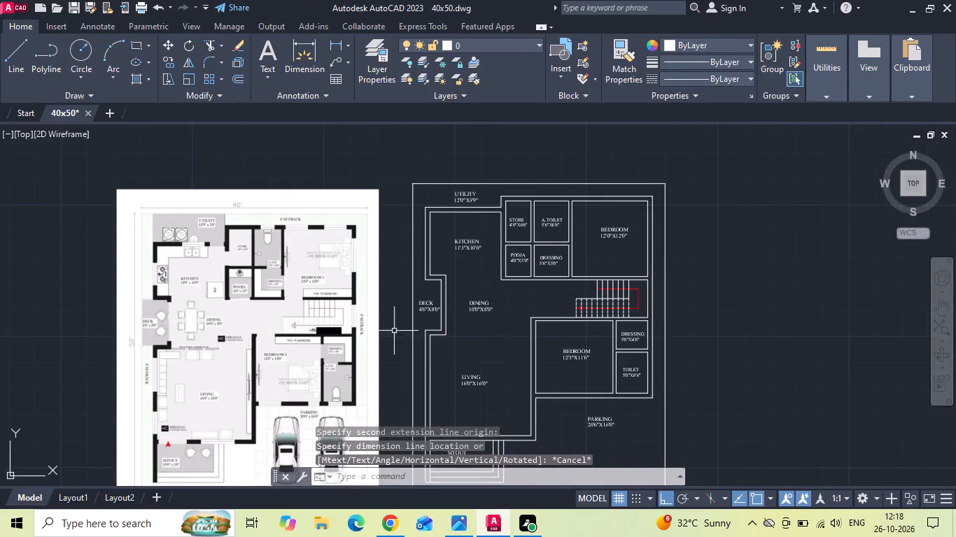
scroll(267, 342, up, 1)
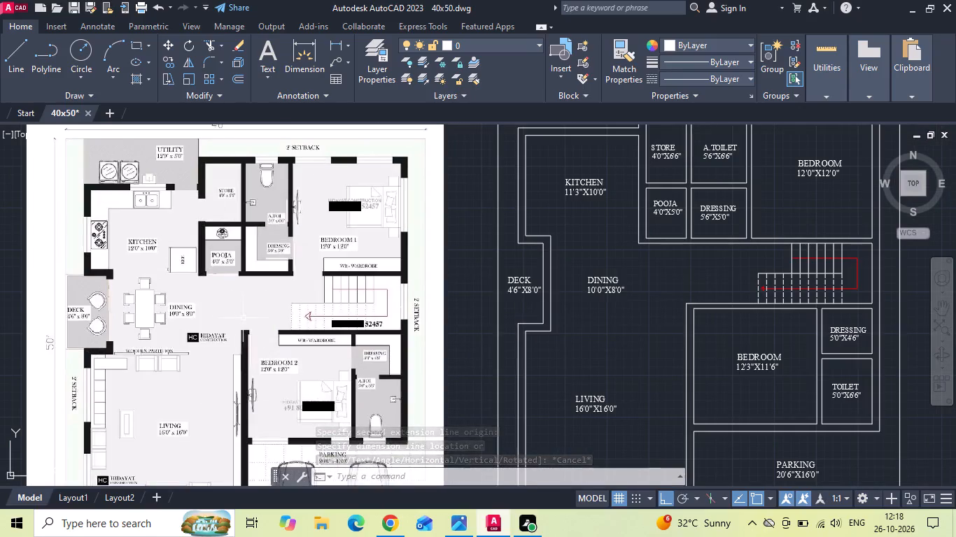
scroll(223, 310, up, 2)
scroll(137, 310, down, 1)
key(space)
middle_drag(665, 274, 428, 270)
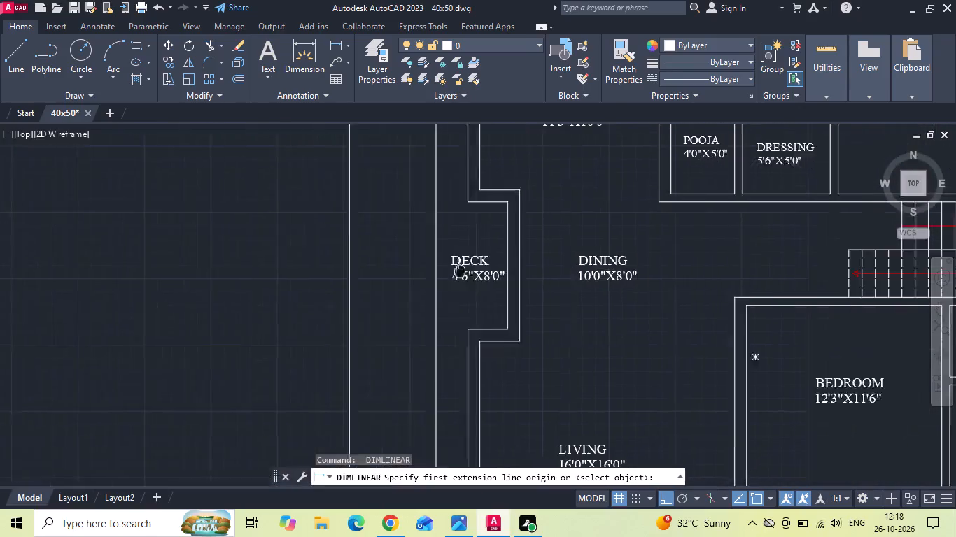
middle_drag(428, 270, 408, 271)
click(456, 192)
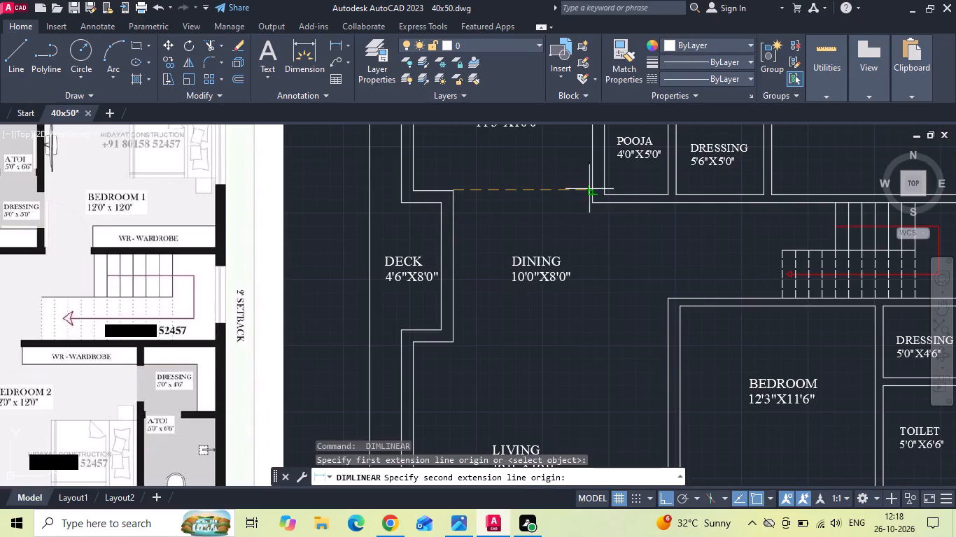
click(591, 188)
scroll(584, 191, up, 1)
click(538, 213)
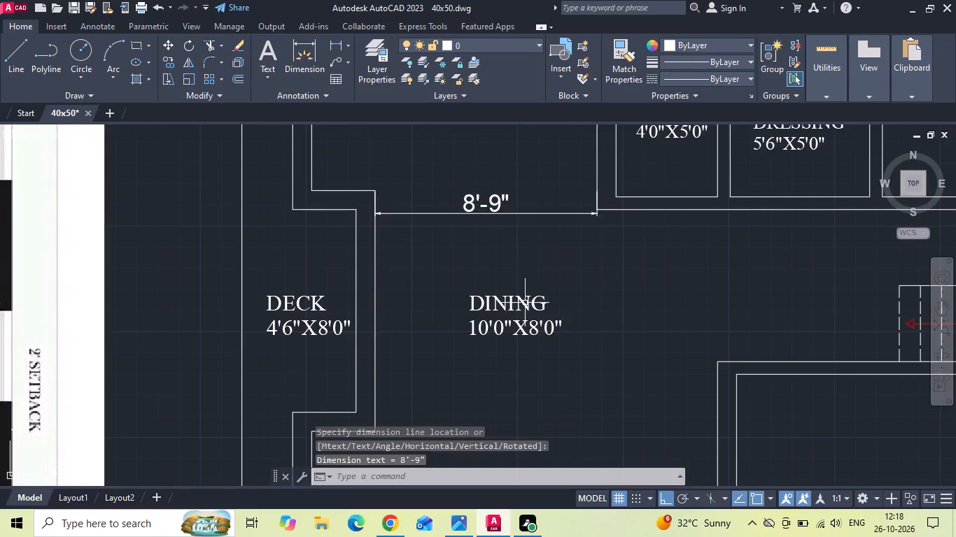
Change the size in the DINING label to 8'9"X8'0".
double_click(502, 331)
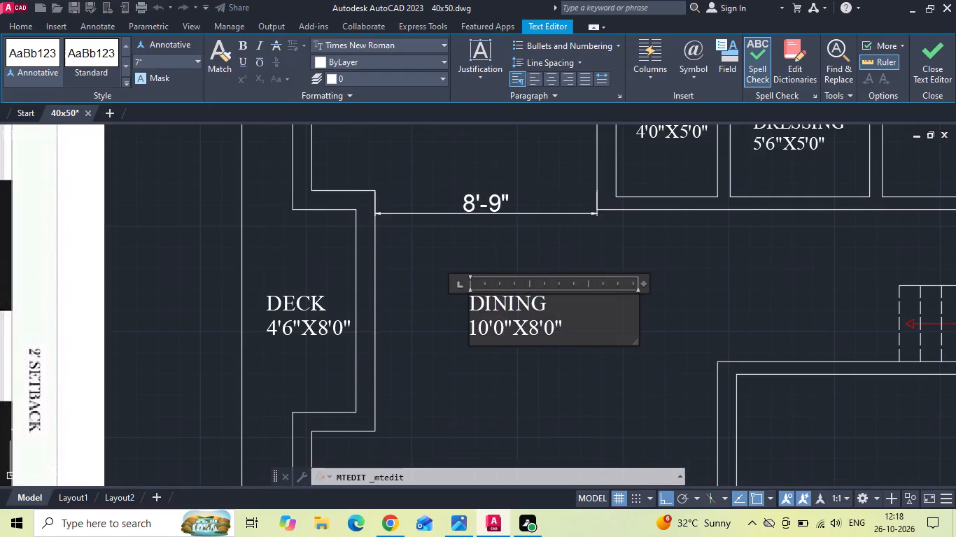
key(BackSpace)
key(9)
click(483, 335)
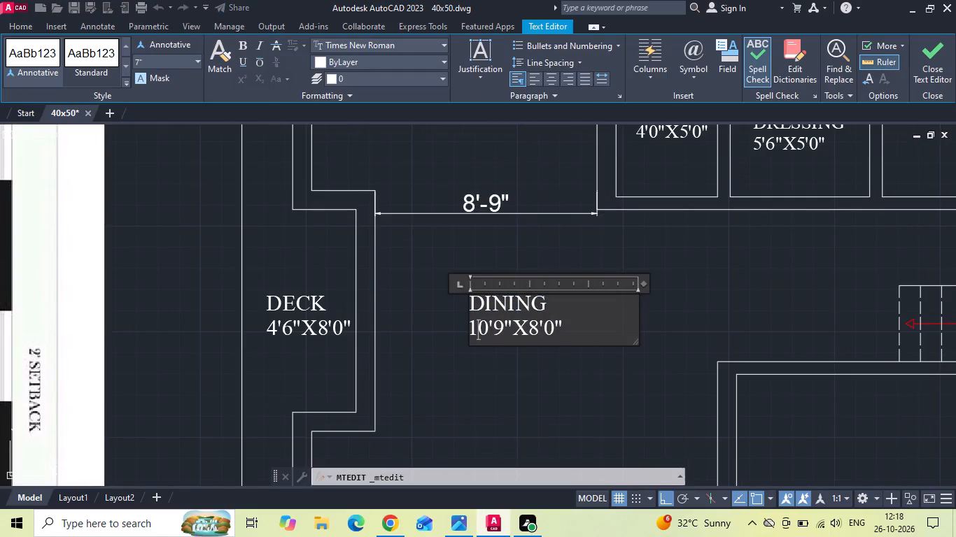
click(483, 329)
click(488, 331)
key(BackSpace)
key(BackSpace)
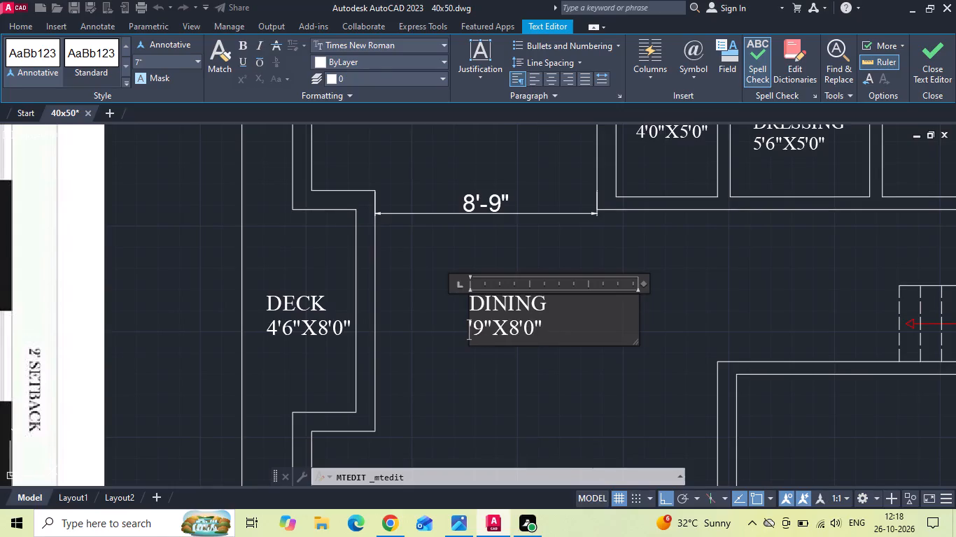
key(8)
click(425, 348)
Erase the linear dimension above the DINING label.
click(444, 182)
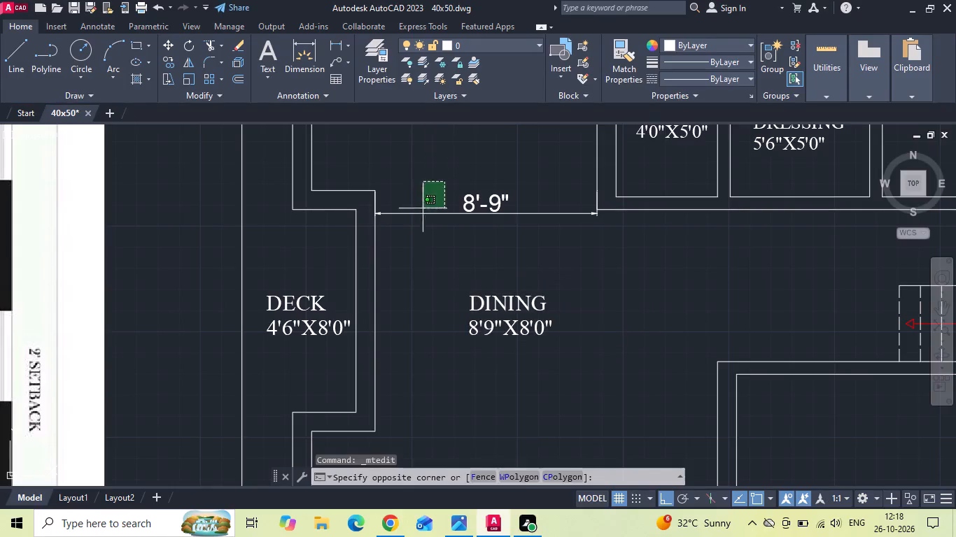
click(421, 214)
key(Delete)
Offset the upper and lower end lines of the deck recess 6" into the deck.
scroll(435, 223, down, 2)
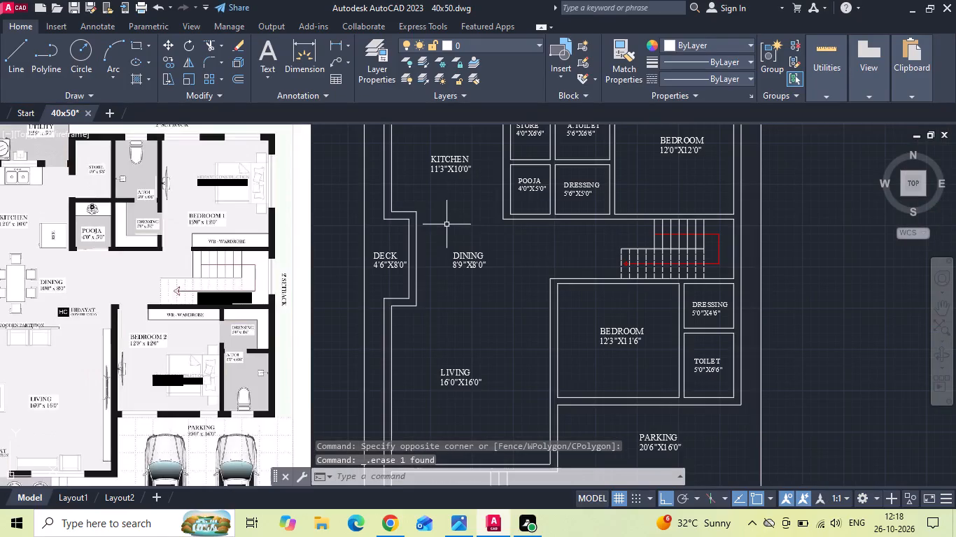
scroll(449, 234, down, 1)
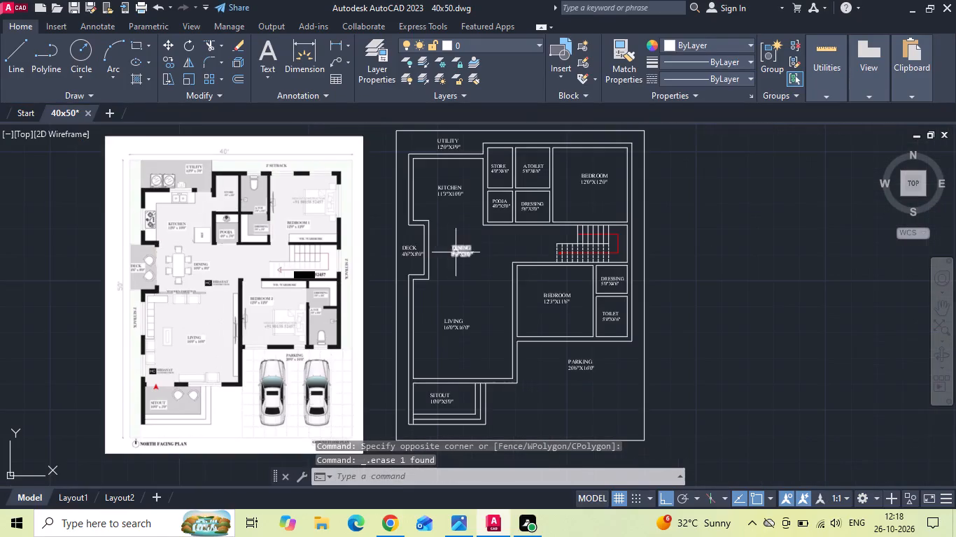
text(O 6)
key(space)
scroll(420, 222, up, 2)
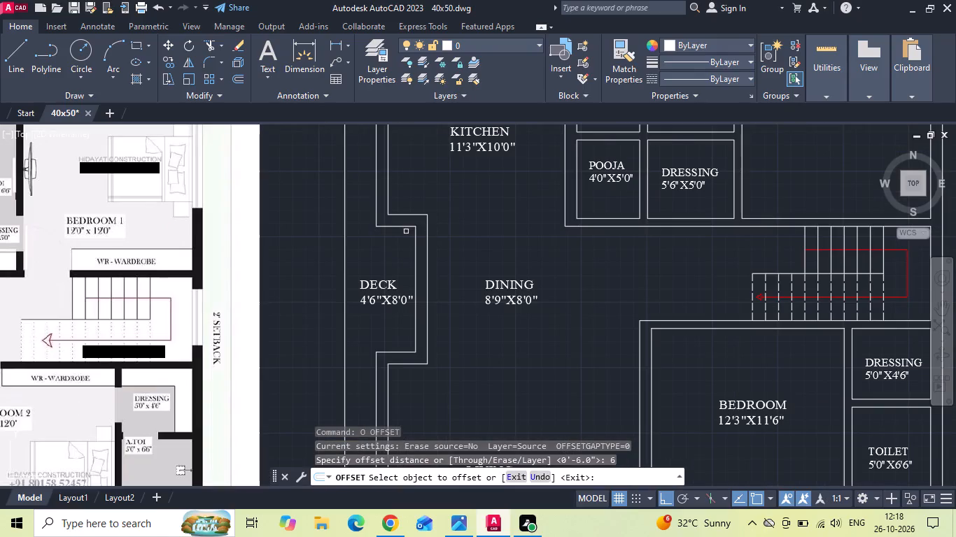
click(405, 228)
click(407, 265)
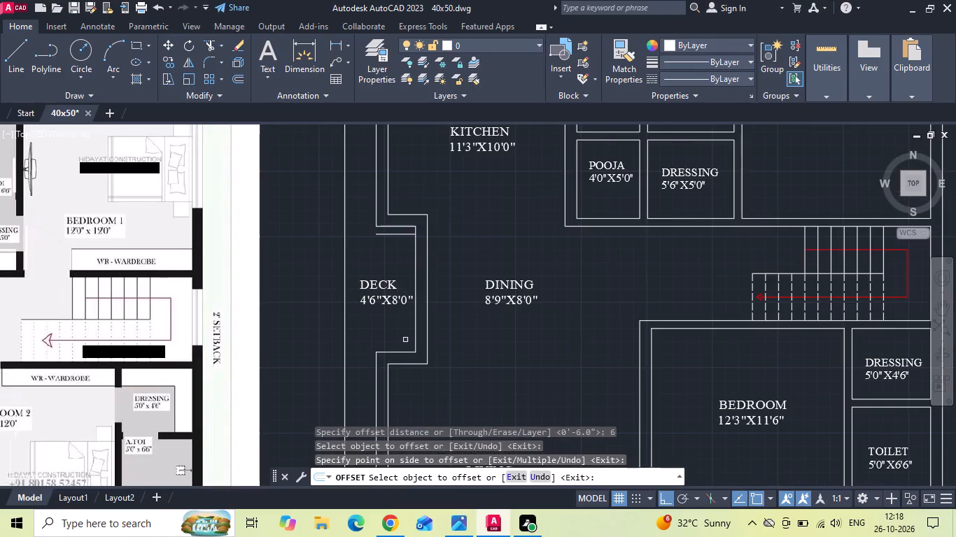
click(394, 355)
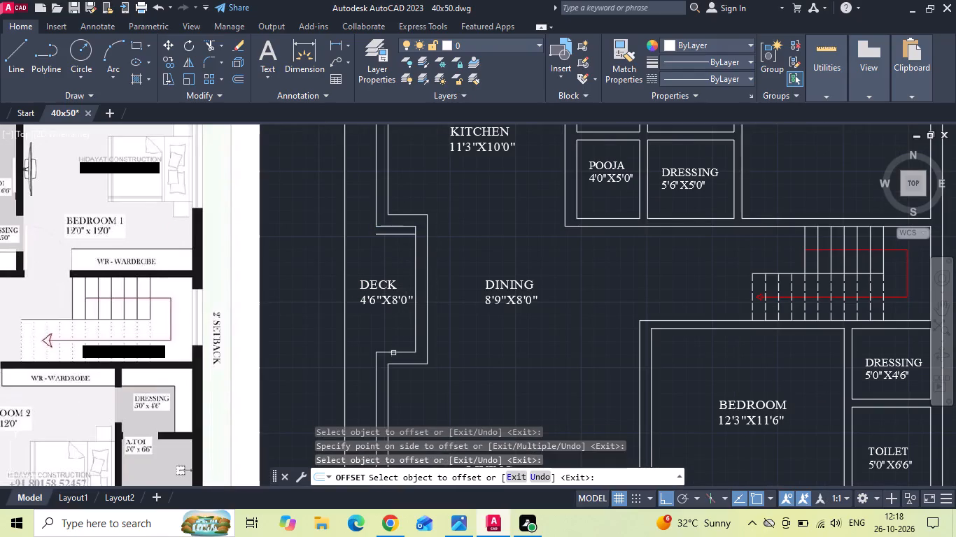
click(393, 353)
click(398, 338)
key(Escape)
Extend both offset lines across the wall between the deck and the dining area.
text(EX)
key(space)
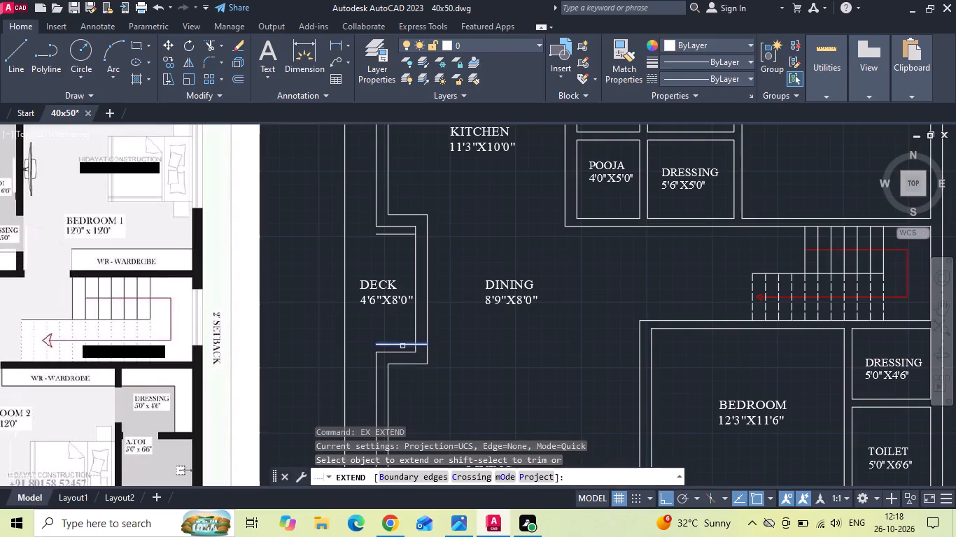
click(402, 346)
click(400, 236)
key(Escape)
Trim the jamb lines' excess on the deck side and the wall between them to open the deck to the dining area.
key(t)
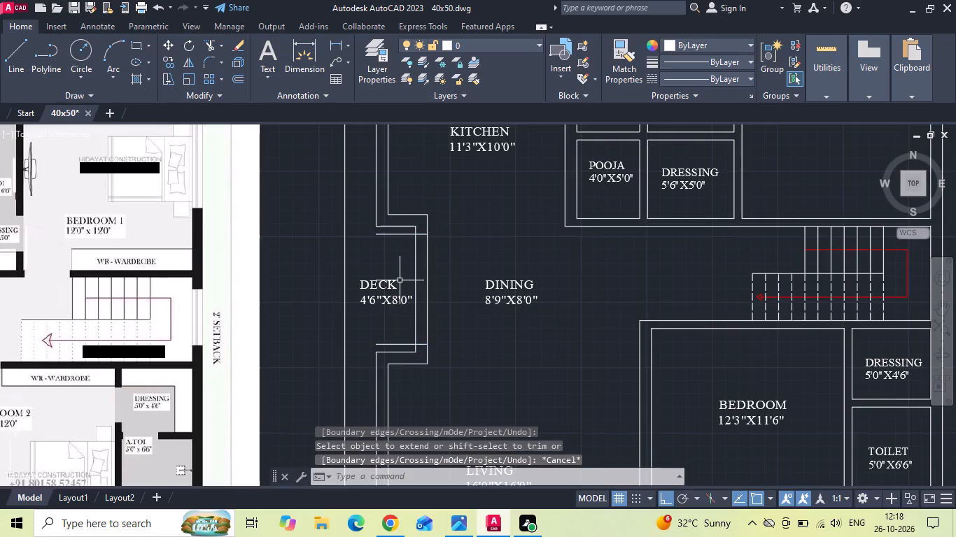
key(r)
key(space)
click(403, 236)
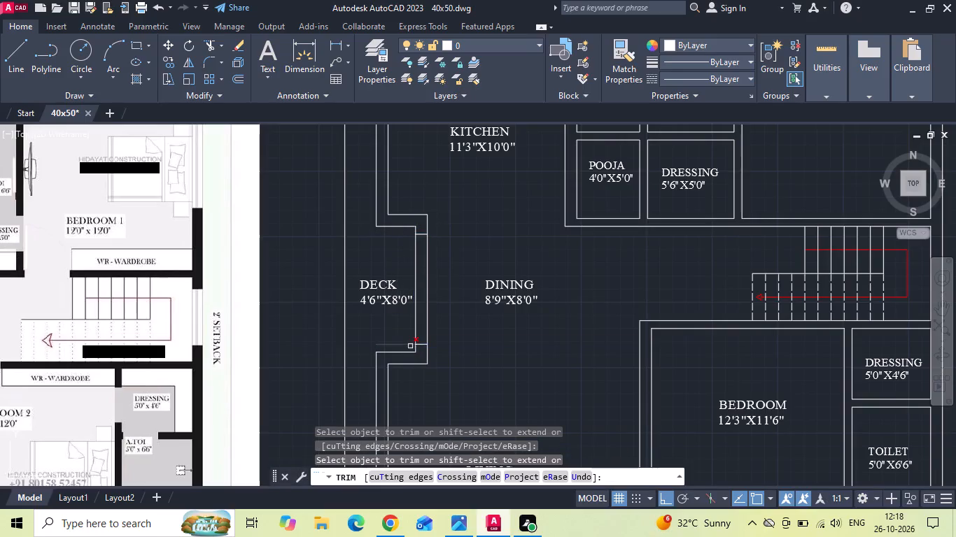
click(410, 346)
drag(406, 318, 438, 321)
middle_drag(437, 317, 457, 127)
scroll(457, 127, down, 1)
key(Escape)
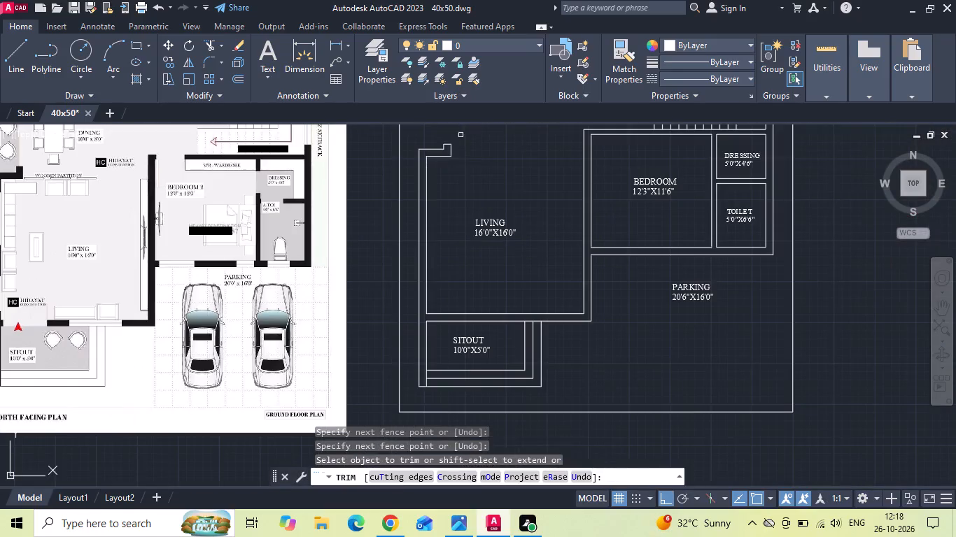
Offset the inner line of the living room's outer wall 6" into the room.
scroll(457, 231, down, 1)
middle_drag(472, 256, 483, 263)
key(o)
key(space)
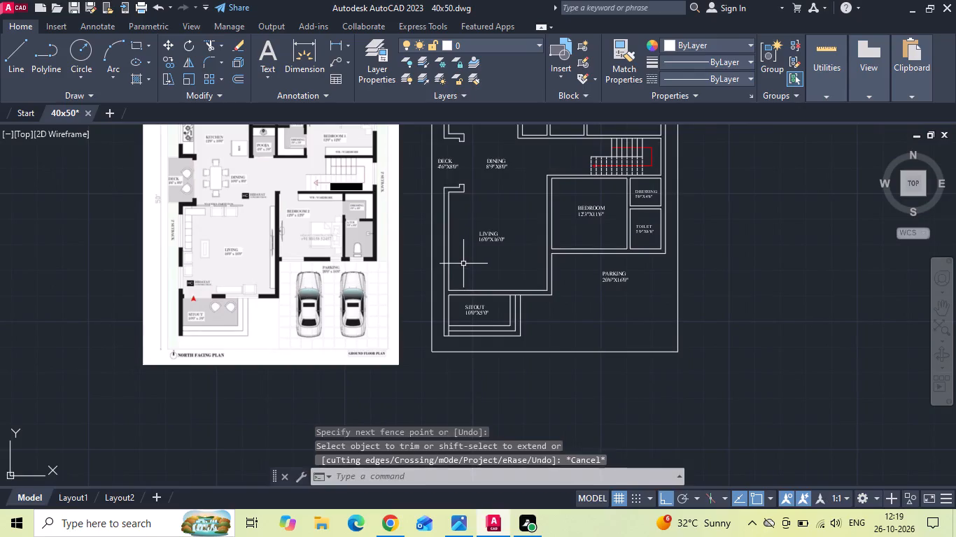
text(6)
key(space)
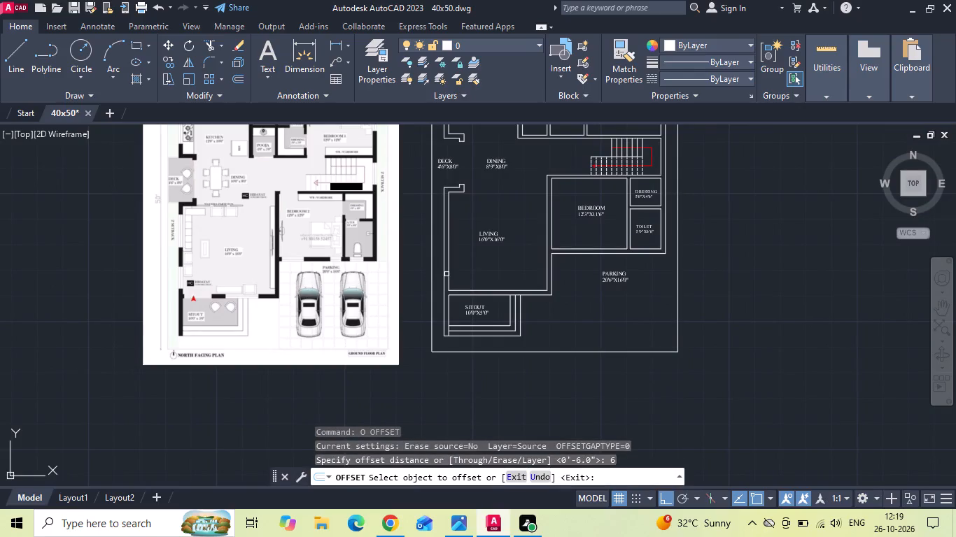
click(449, 275)
click(467, 276)
key(Escape)
Extend the offset line through the wall between the living room and the sitout.
text(EX)
key(space)
click(451, 280)
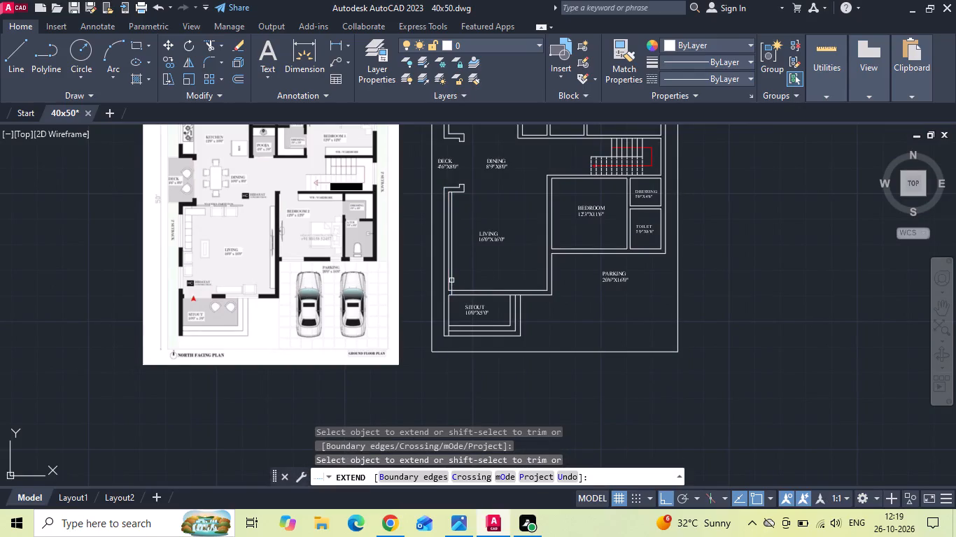
text(TR)
key(space)
scroll(451, 280, up, 2)
click(449, 271)
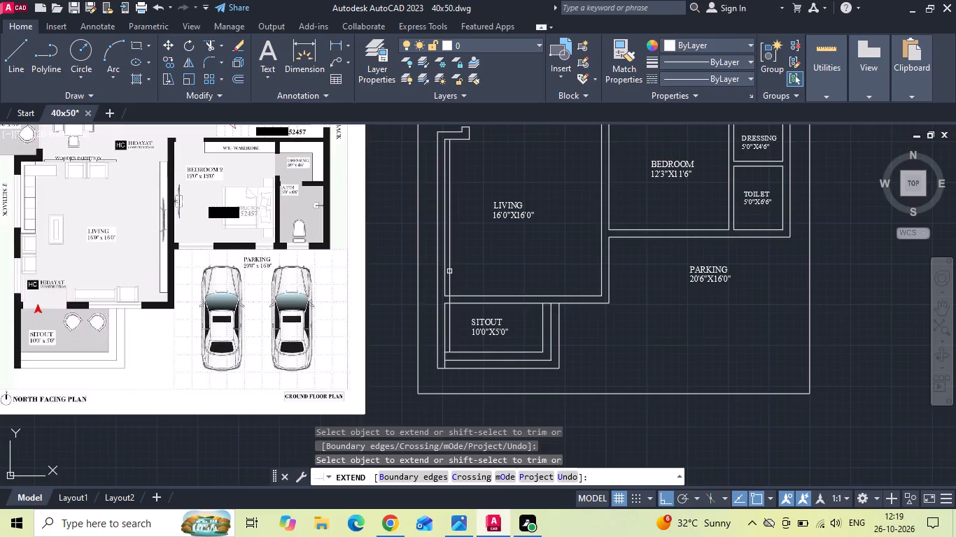
key(Escape)
Trim the extended line on both sides of the sitout wall, leaving only the door jamb across the wall.
text(TR)
key(space)
click(449, 271)
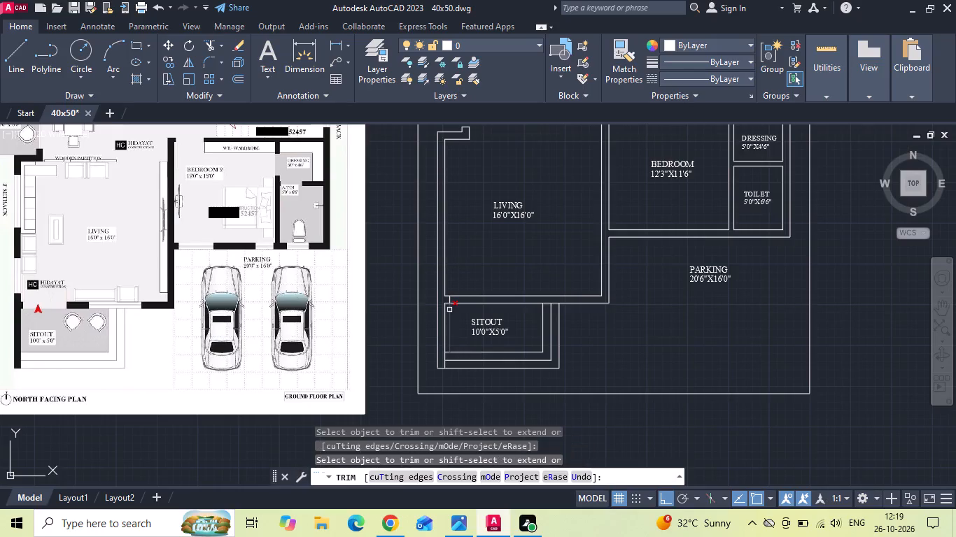
click(449, 310)
key(Escape)
Offset the entrance jamb line 4' along the wall between the living room and the sitout.
text(O 4')
key(Return)
scroll(452, 305, up, 1)
drag(448, 296, 457, 292)
click(510, 245)
key(Escape)
Trim the wall lines between the two jambs to open the entrance from the sitout to the living room.
key(t)
key(r)
key(space)
drag(486, 271, 475, 311)
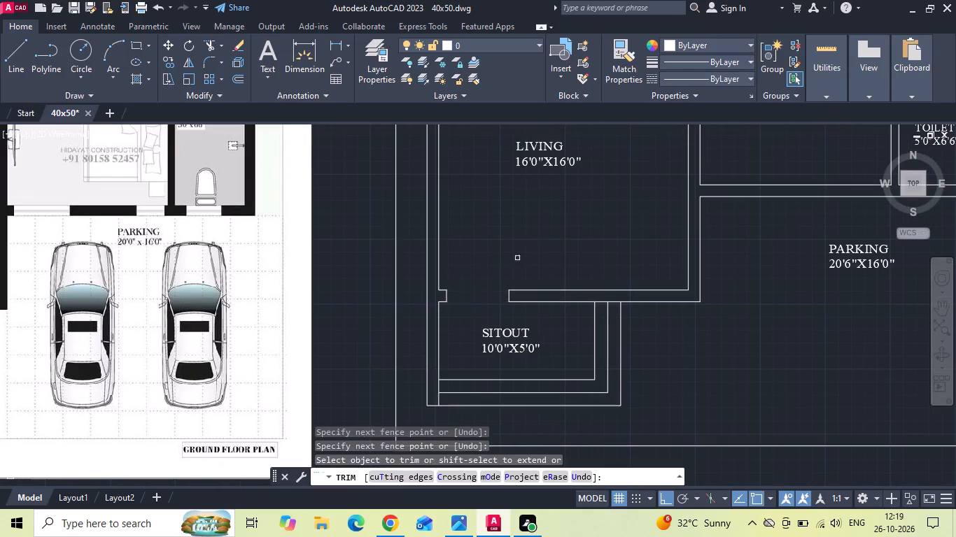
middle_drag(521, 256, 521, 282)
key(Escape)
Offset the short outer wall line between the utility and the store 6" toward the utility.
scroll(523, 292, down, 1)
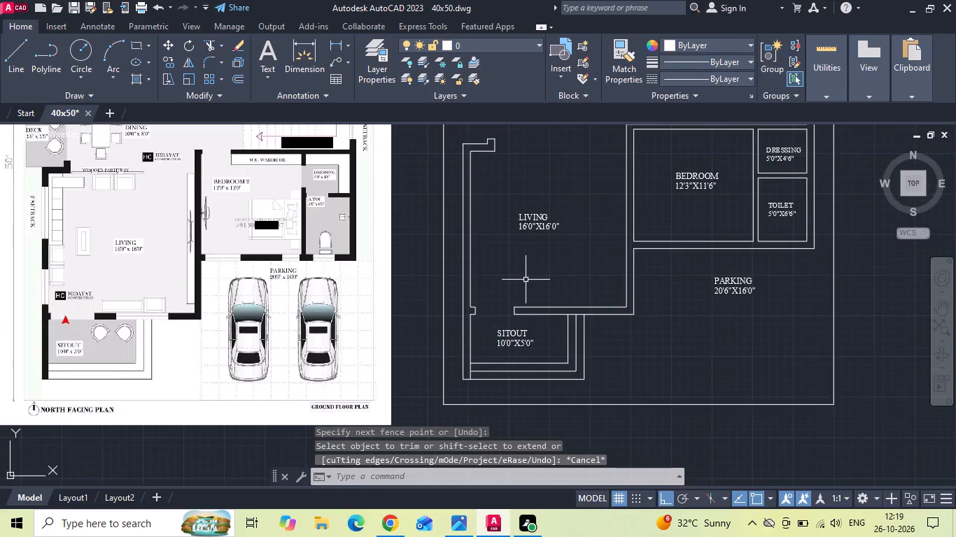
middle_drag(523, 274, 512, 338)
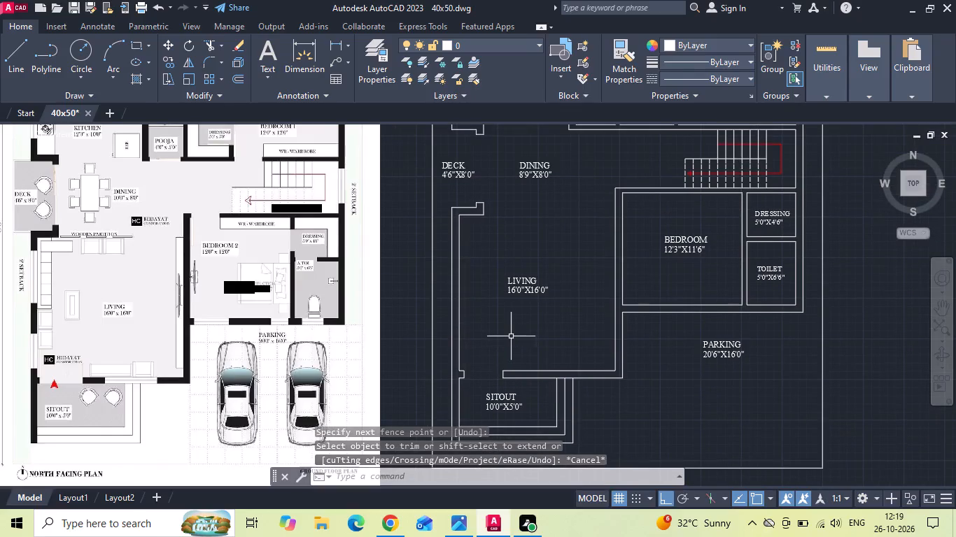
key(Escape)
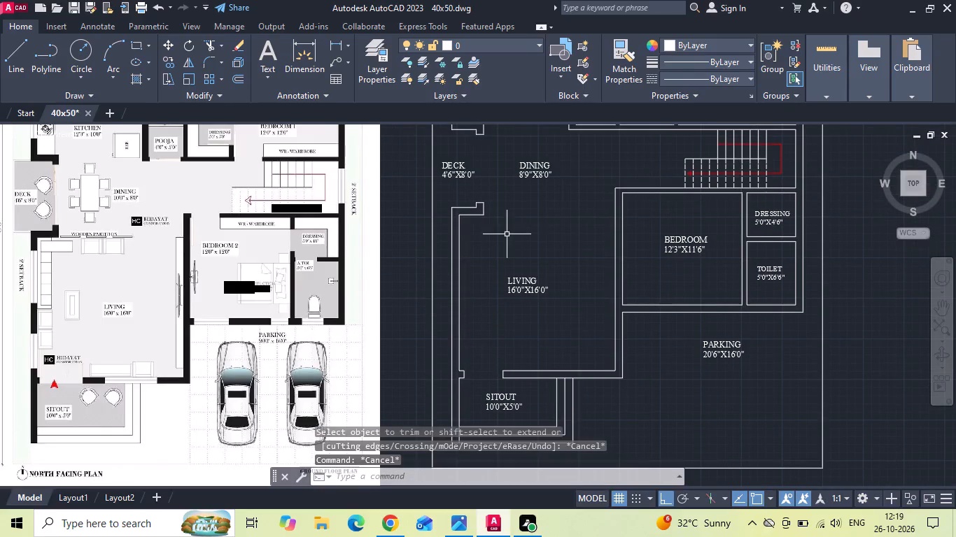
middle_drag(508, 232, 513, 293)
middle_drag(508, 299, 485, 370)
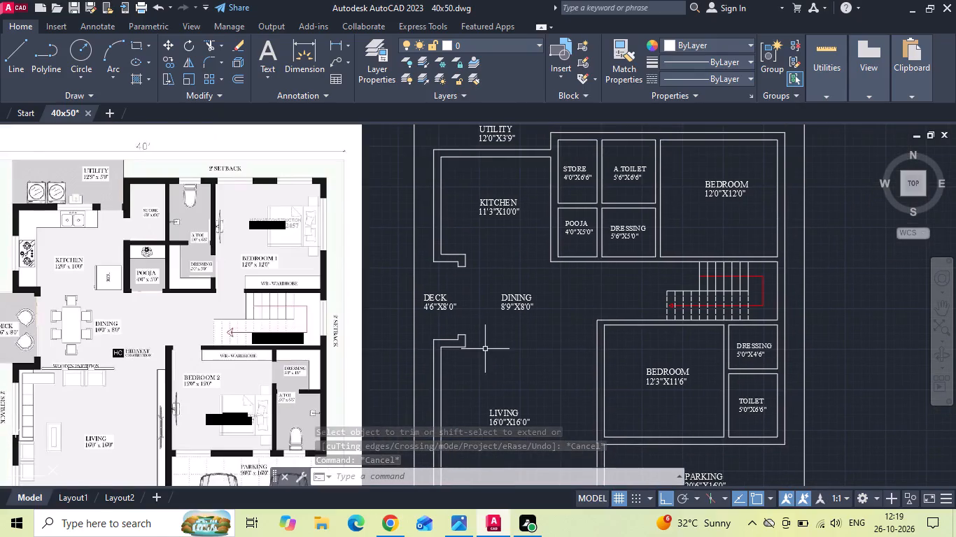
key(Escape)
text(O)
key(space)
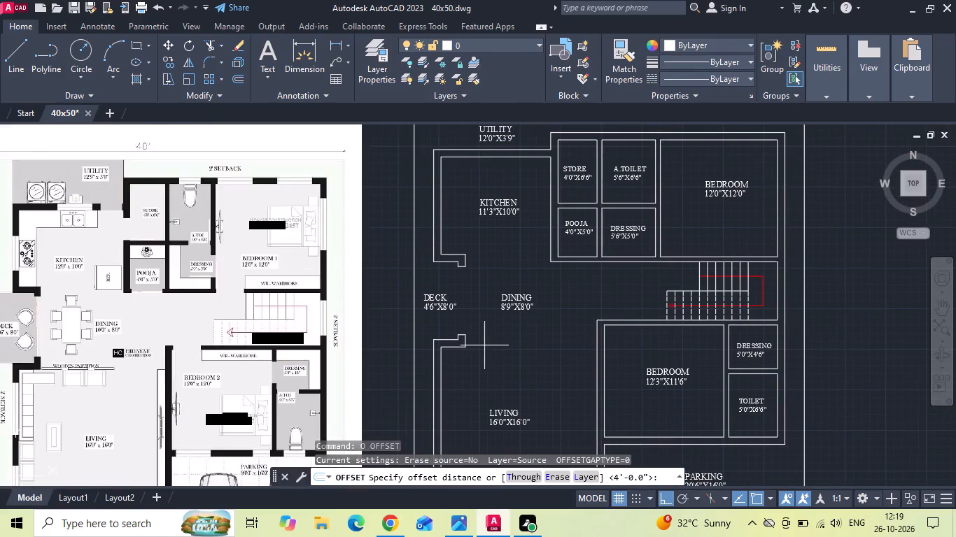
text(6)
key(space)
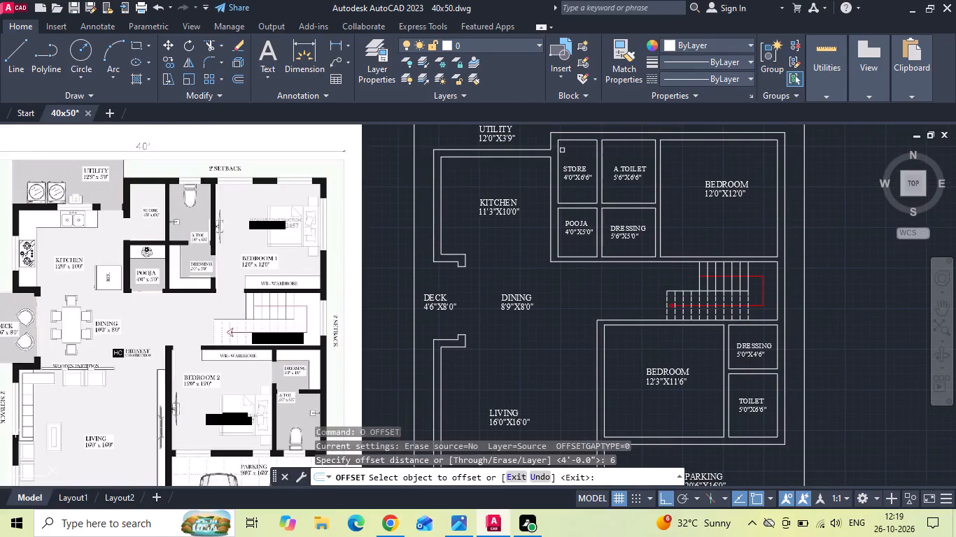
middle_drag(561, 175, 559, 206)
scroll(557, 190, up, 1)
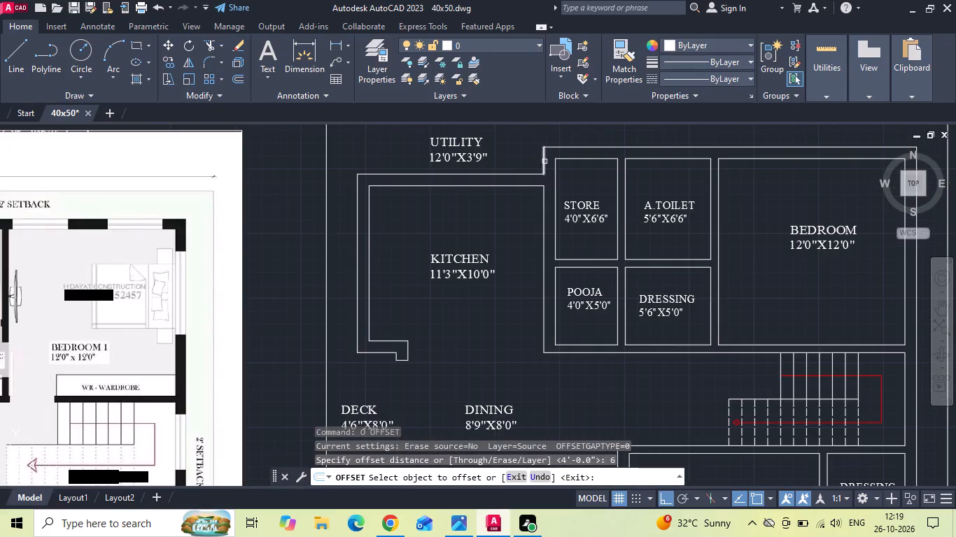
drag(545, 162, 519, 175)
click(494, 189)
key(Escape)
Extend the offset line through the wall between the utility and the kitchen.
text(EX)
key(space)
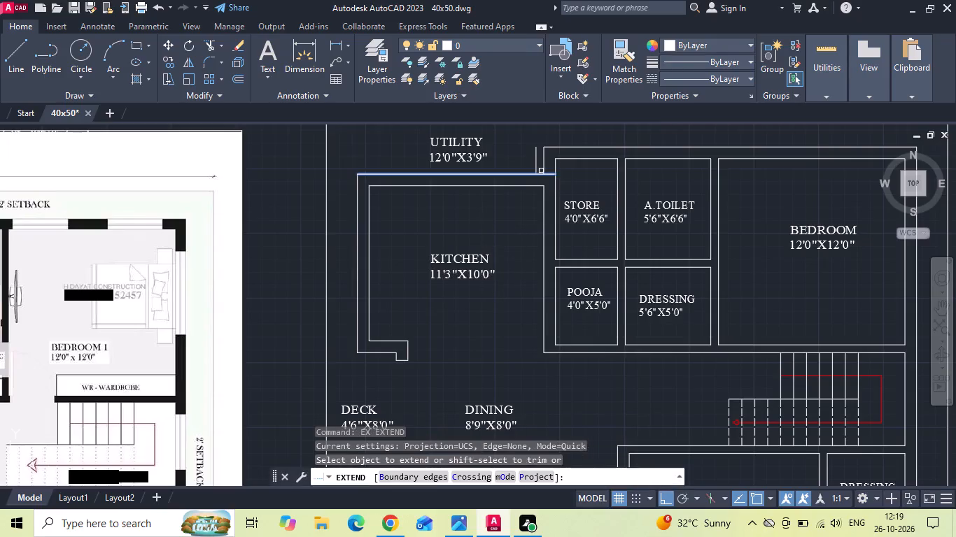
click(537, 163)
key(Escape)
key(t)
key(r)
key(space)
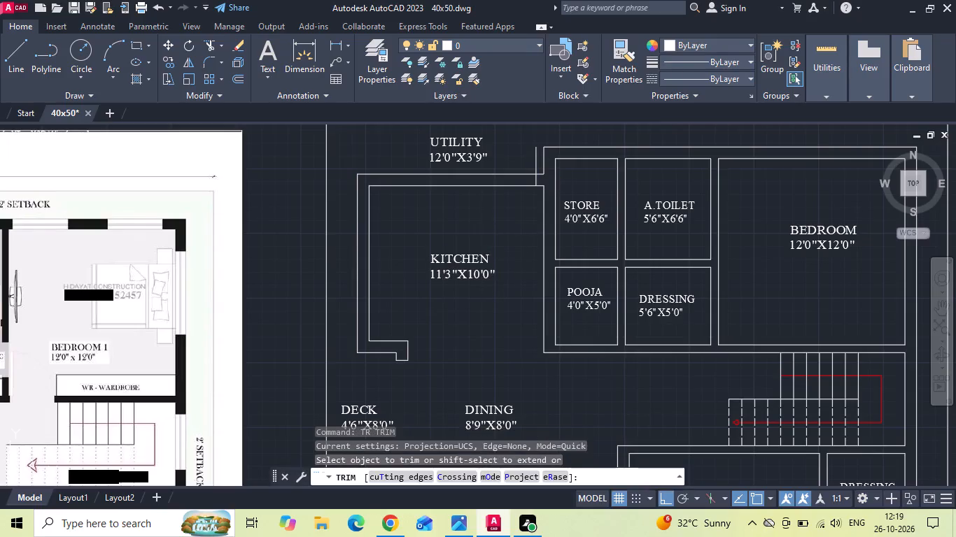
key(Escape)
Offset the extended jamb line 2'6" along the kitchen-utility wall, away from the store.
key(o)
key(space)
text(2'6)
key(space)
scroll(555, 220, down, 1)
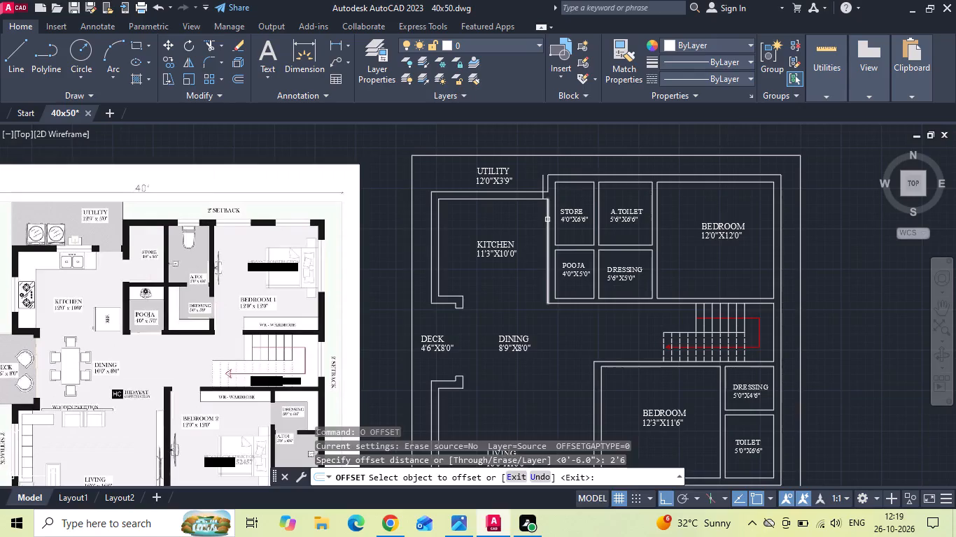
scroll(598, 157, up, 2)
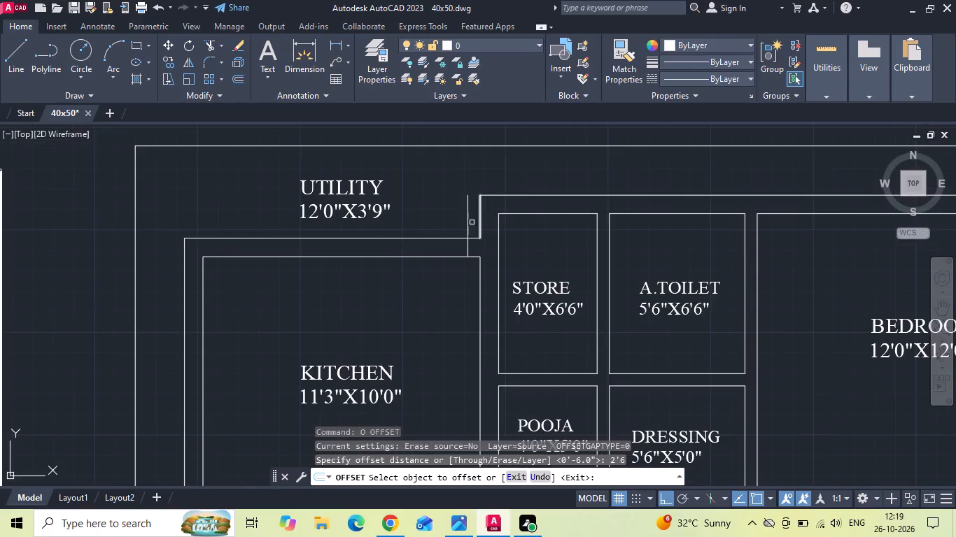
drag(468, 225, 459, 227)
click(412, 238)
key(Escape)
Trim the wall lines between the two jambs and the jamb ends projecting into the utility to open the kitchen door.
key(t)
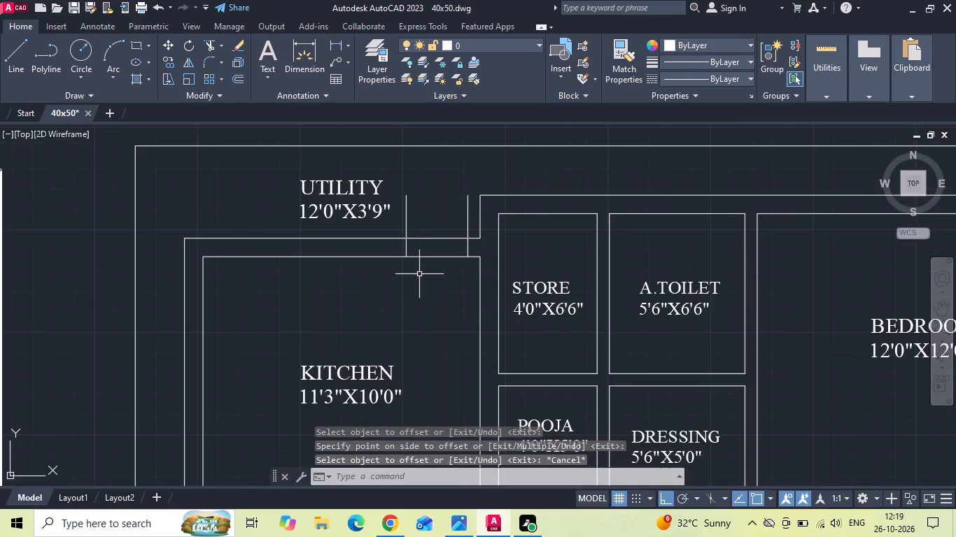
key(r)
key(space)
key(space)
drag(423, 270, 428, 200)
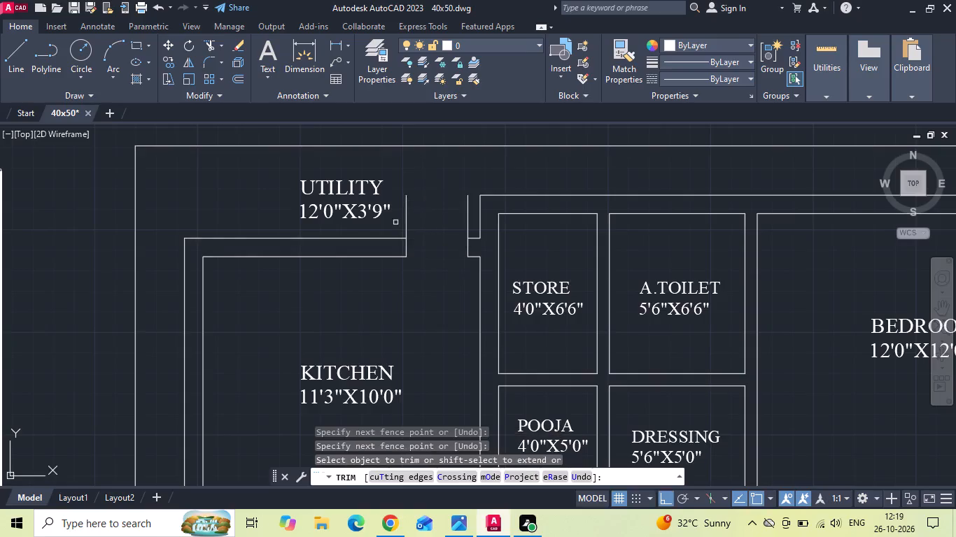
drag(395, 223, 447, 223)
click(468, 224)
key(Escape)
Offset the store's wall line on the pooja side 3" into the store.
scroll(453, 220, down, 2)
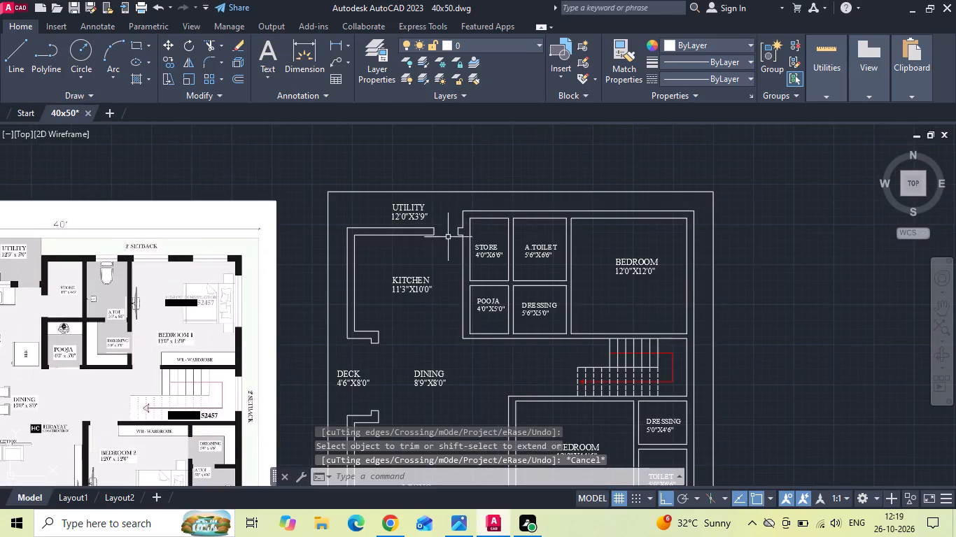
middle_drag(449, 255, 472, 261)
scroll(516, 264, up, 1)
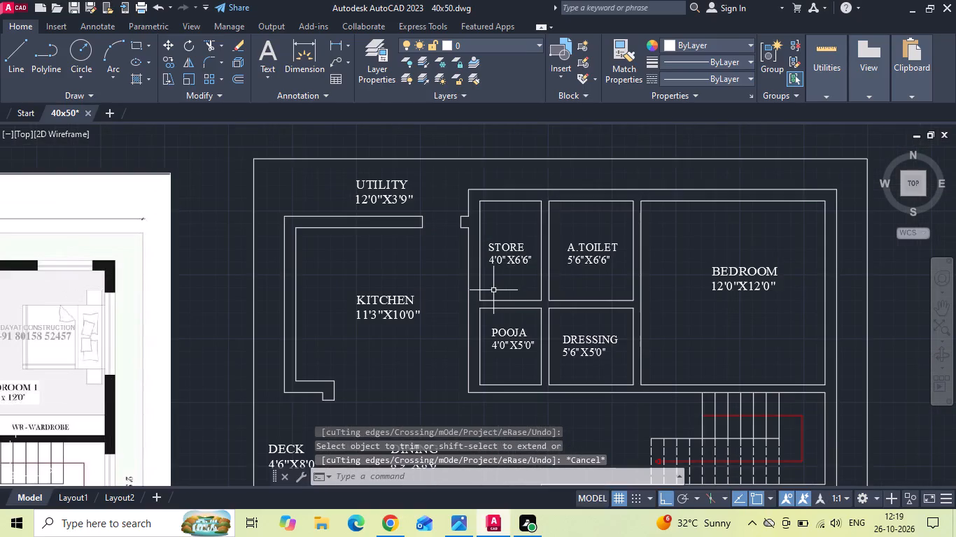
text(O 3)
key(space)
scroll(481, 301, up, 2)
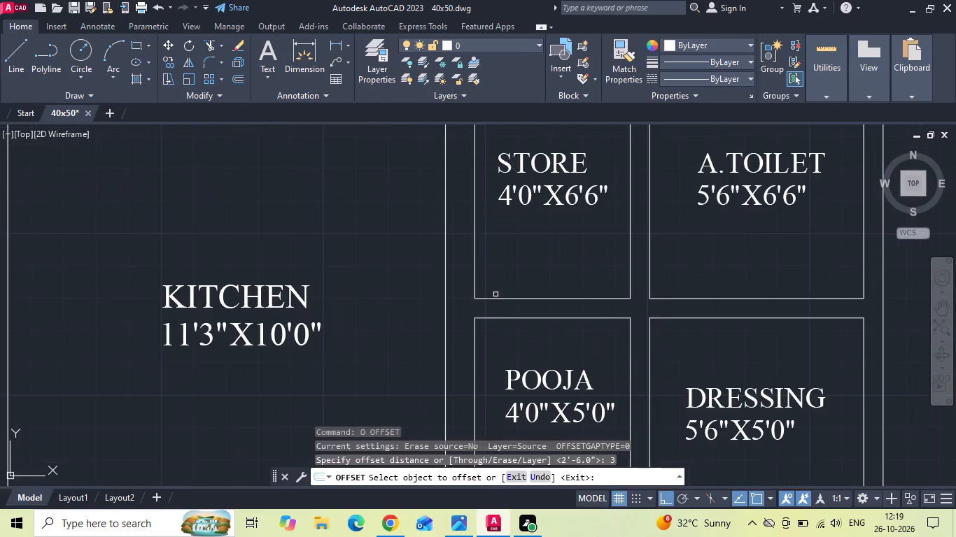
drag(491, 297, 491, 290)
click(492, 253)
scroll(416, 289, down, 2)
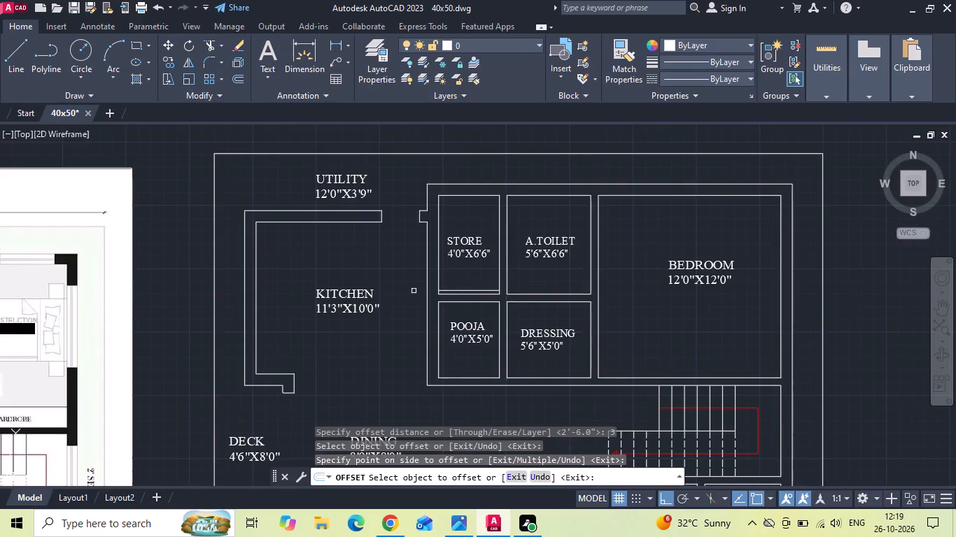
Offset the A.TOILET's wall line on the bedroom side 3" into the toilet.
middle_drag(414, 291, 526, 282)
scroll(527, 284, down, 1)
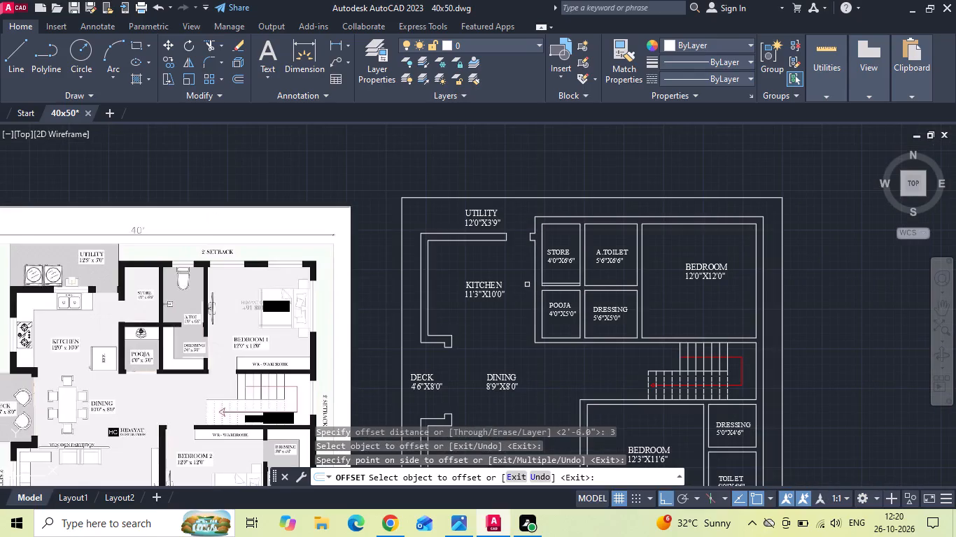
click(637, 276)
click(599, 275)
Offset the wall line of the 5'0"X6'6" toilet on the bedroom side 3" into the toilet.
middle_drag(468, 352, 451, 252)
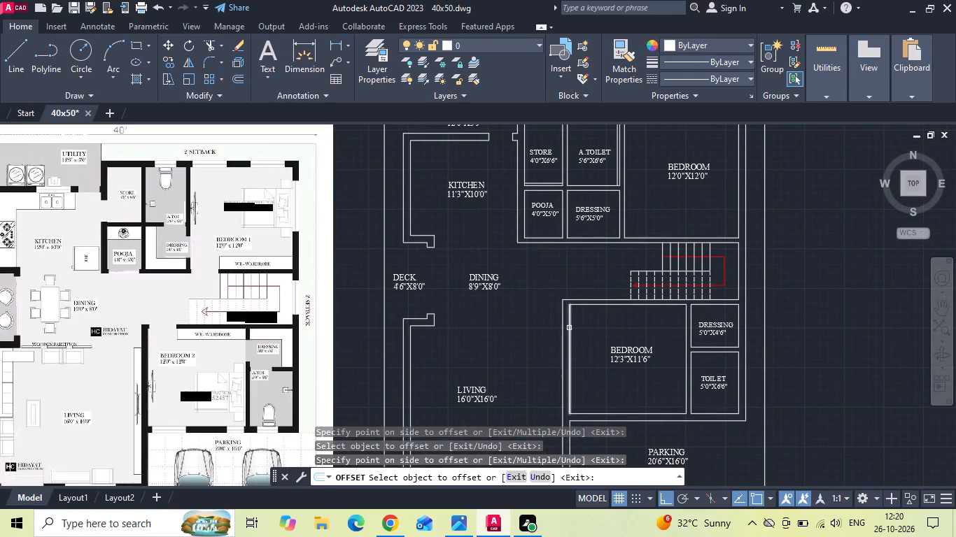
middle_drag(591, 333, 567, 299)
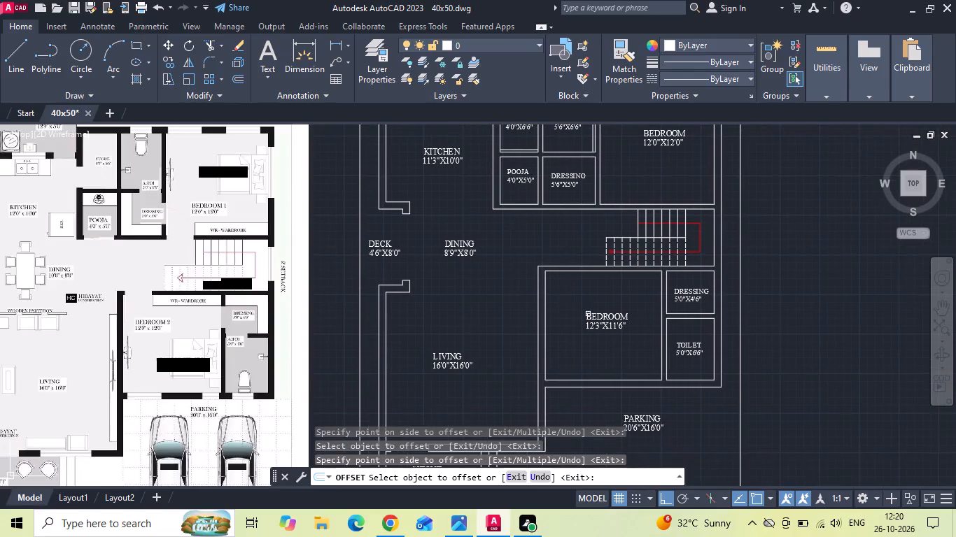
click(666, 330)
click(684, 329)
key(Escape)
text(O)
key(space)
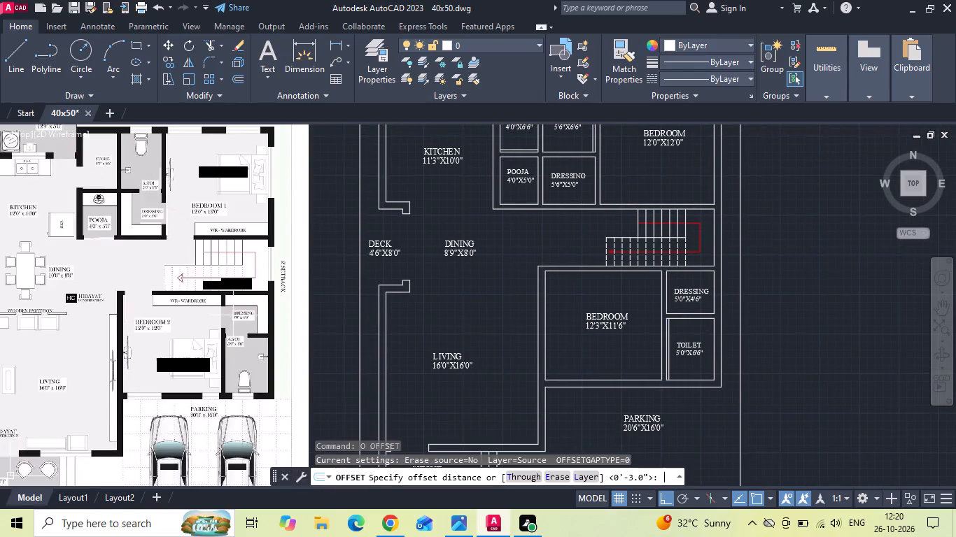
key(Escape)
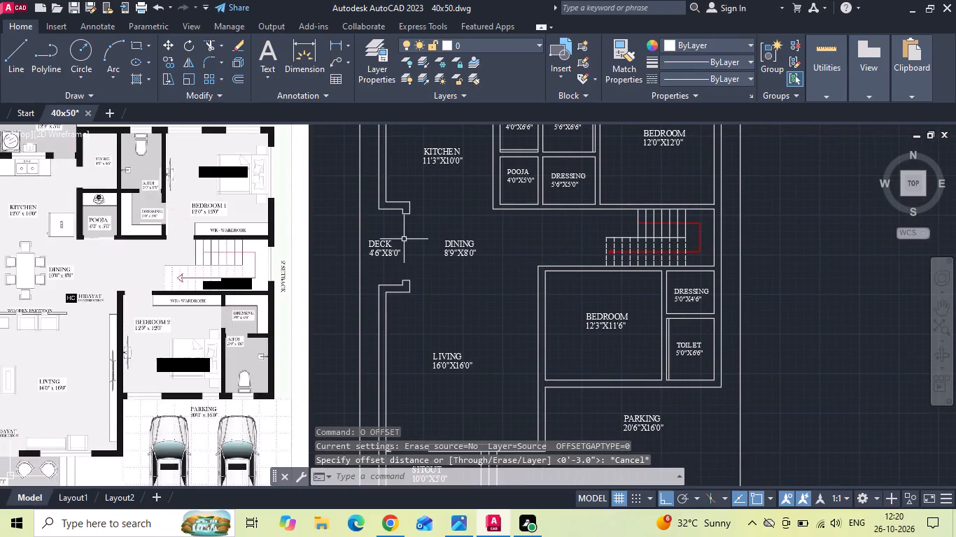
Offset the 12'0"X12'0" bedroom's wall line on the dressing side 3" into the bedroom.
key(o)
key(space)
text(3)
key(space)
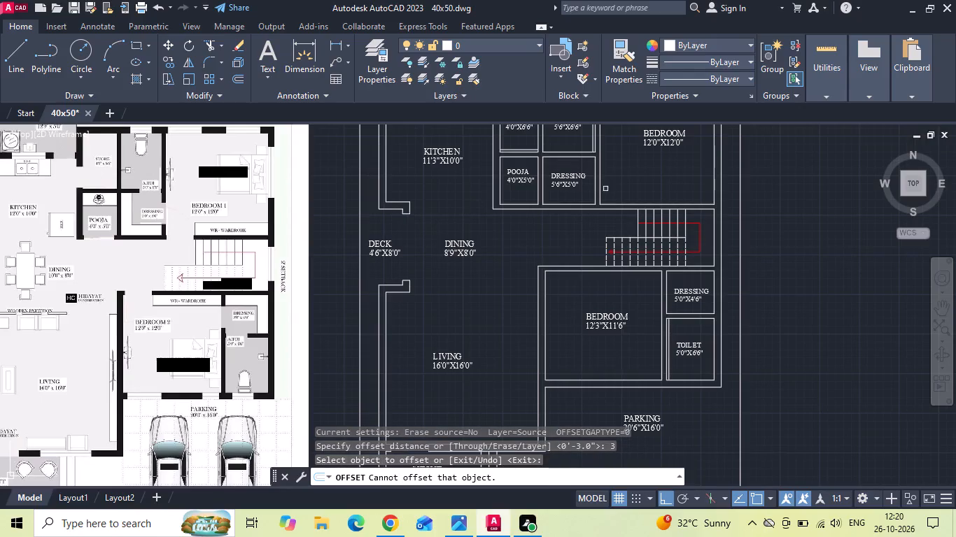
drag(598, 194, 605, 191)
click(639, 182)
key(Escape)
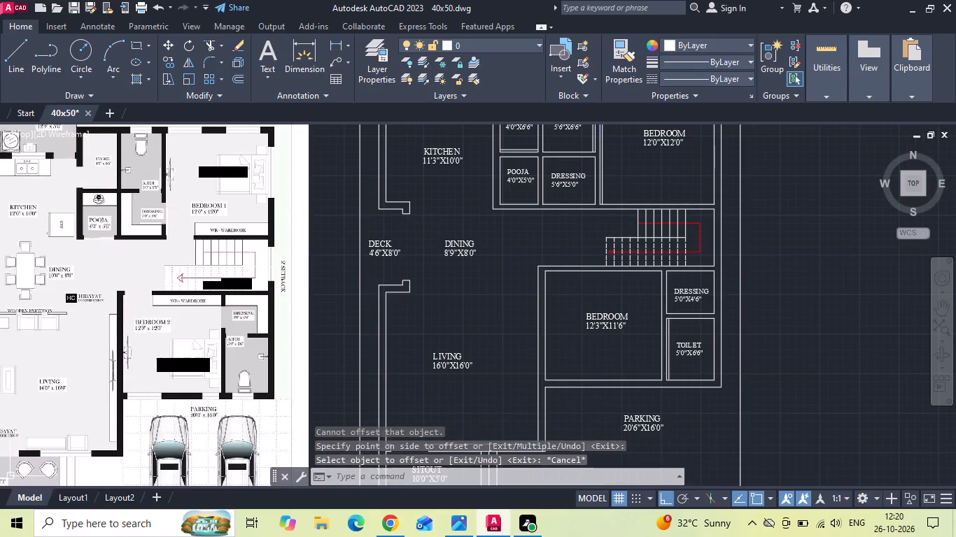
Offset the 12'3"X11'6" bedroom's wall line on the living room side 6" into the bedroom.
scroll(158, 271, up, 1)
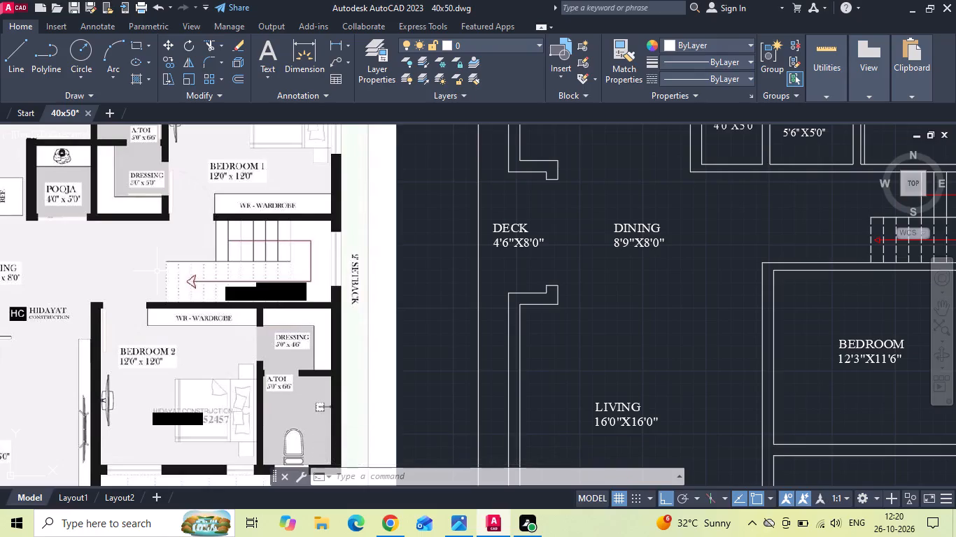
scroll(59, 295, down, 1)
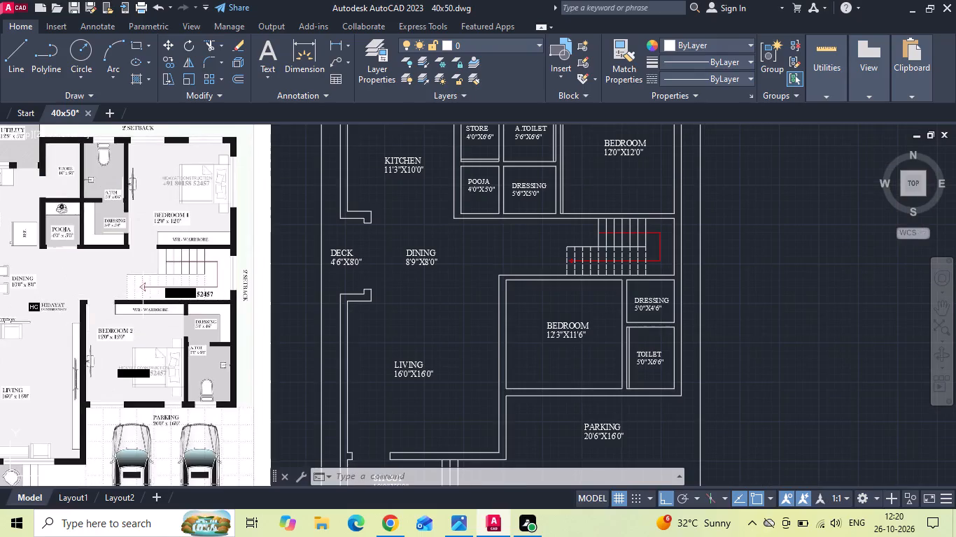
scroll(66, 292, up, 2)
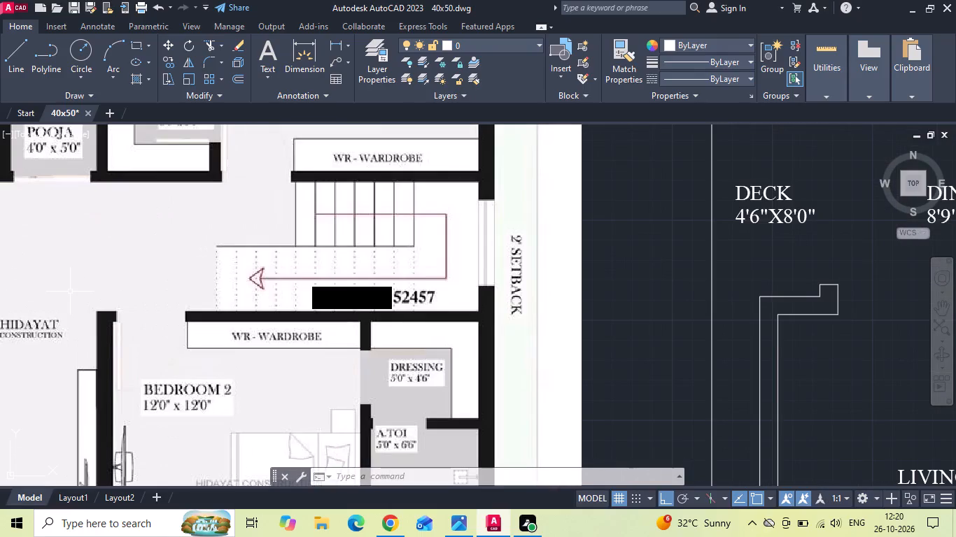
text(O 6)
key(space)
scroll(70, 292, down, 2)
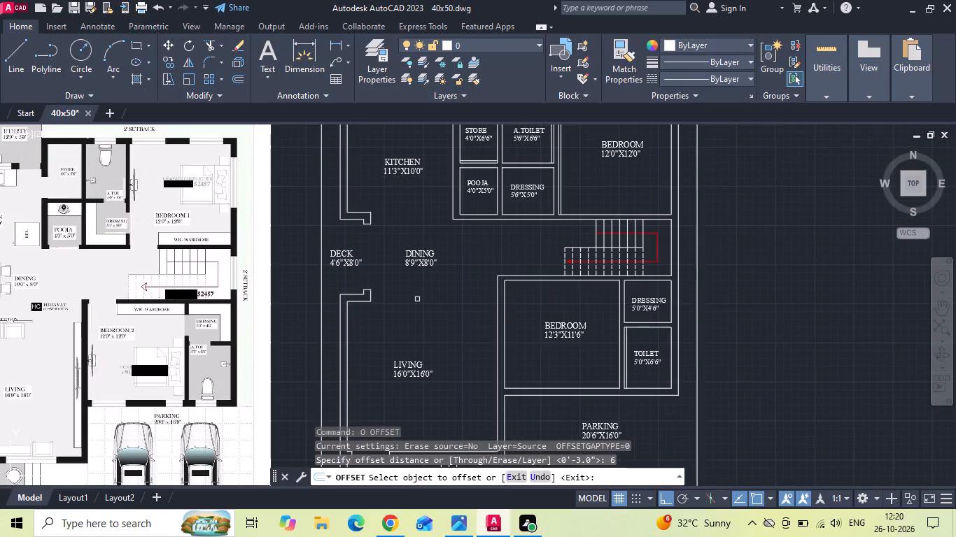
drag(504, 301, 533, 293)
click(543, 292)
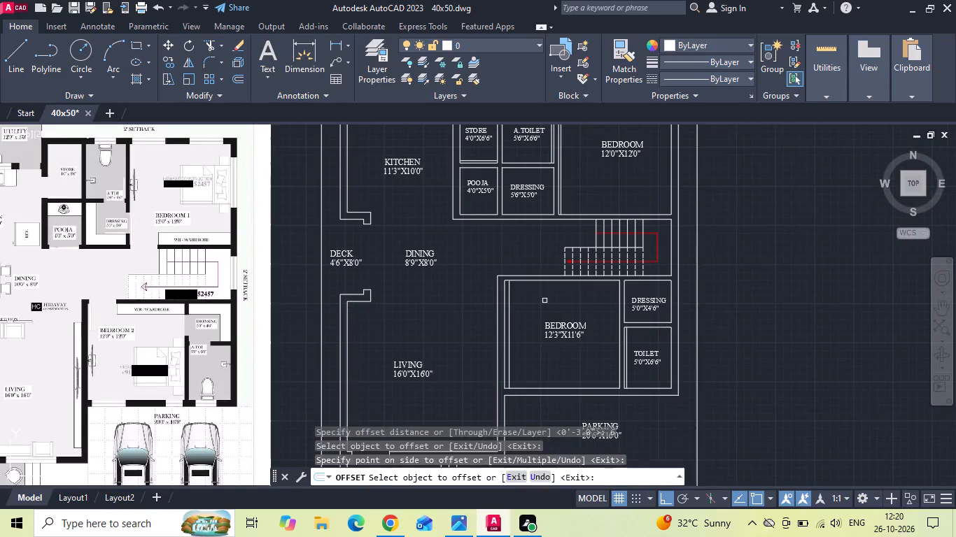
key(Escape)
Offset the jamb line in the 12'3"X11'6" bedroom 3' further into the room for the door width.
key(o)
key(space)
text(3')
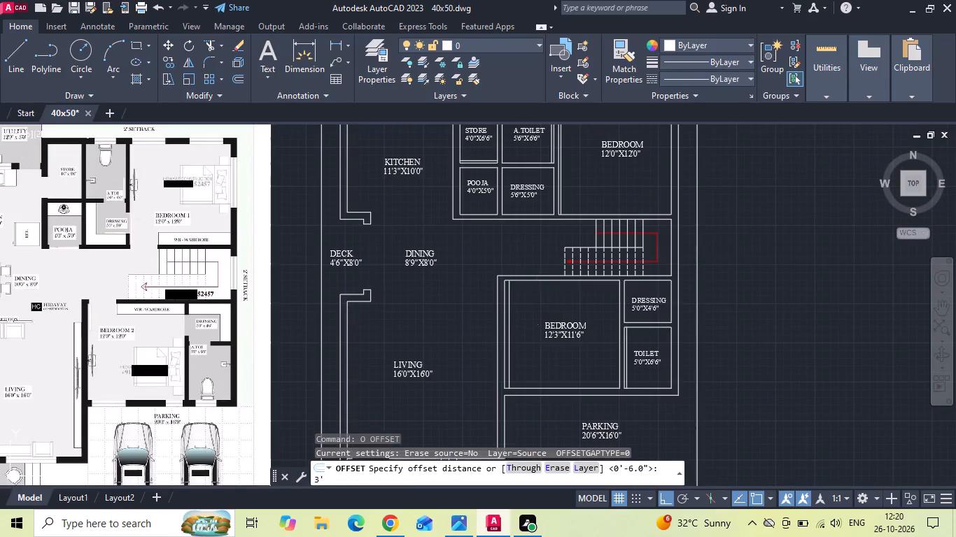
key(Return)
click(509, 294)
click(528, 301)
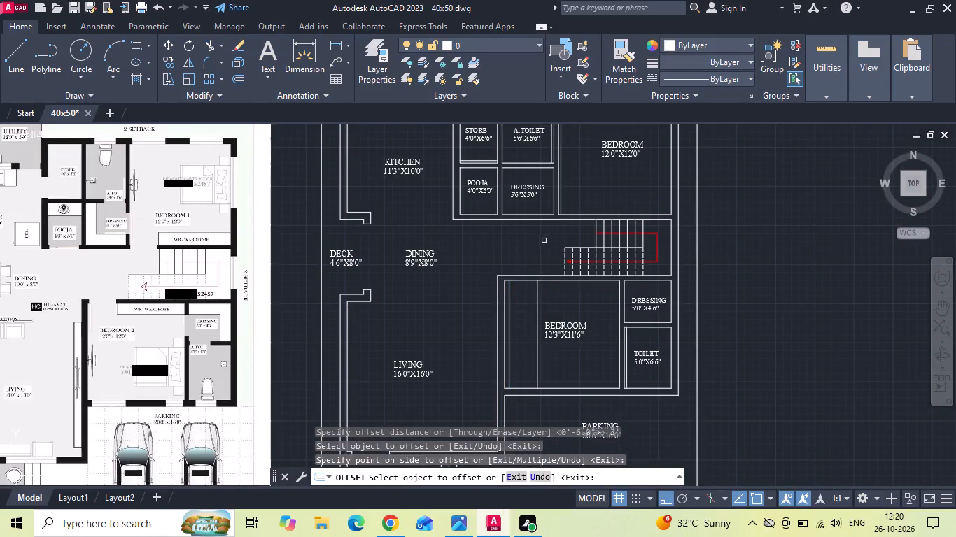
Offset the jamb line in the 12'0"X12'0" bedroom 3' further into the room for the door width.
scroll(561, 205, up, 1)
drag(561, 205, 580, 198)
click(582, 197)
key(Escape)
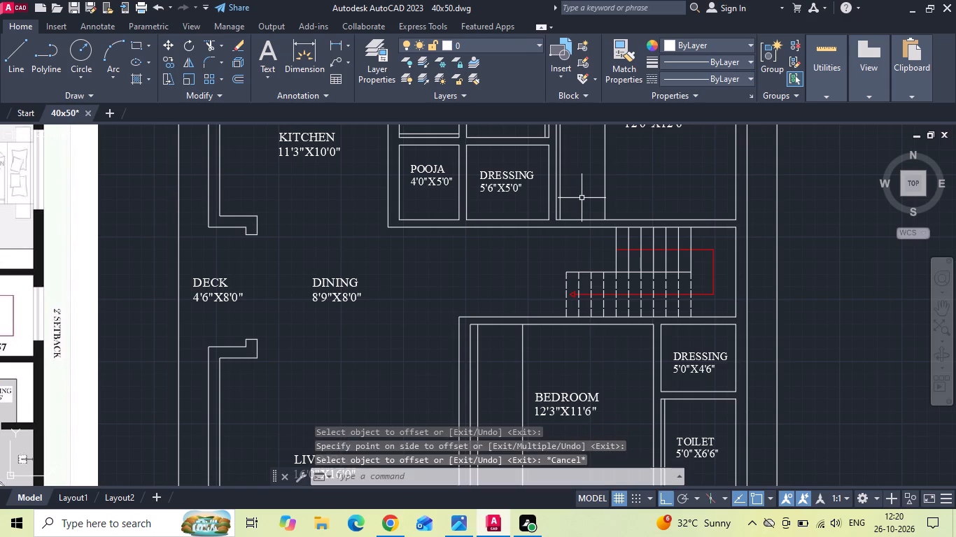
Extend the door jamb lines of the 12'0"X12'0" and 12'3"X11'6" bedrooms through the walls on the staircase side.
text(EX)
key(space)
drag(597, 204, 609, 212)
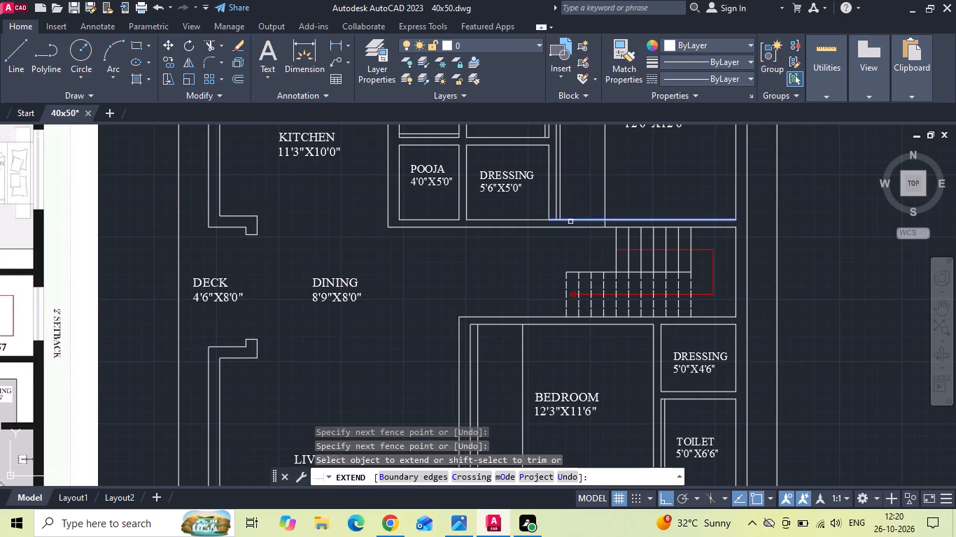
click(561, 204)
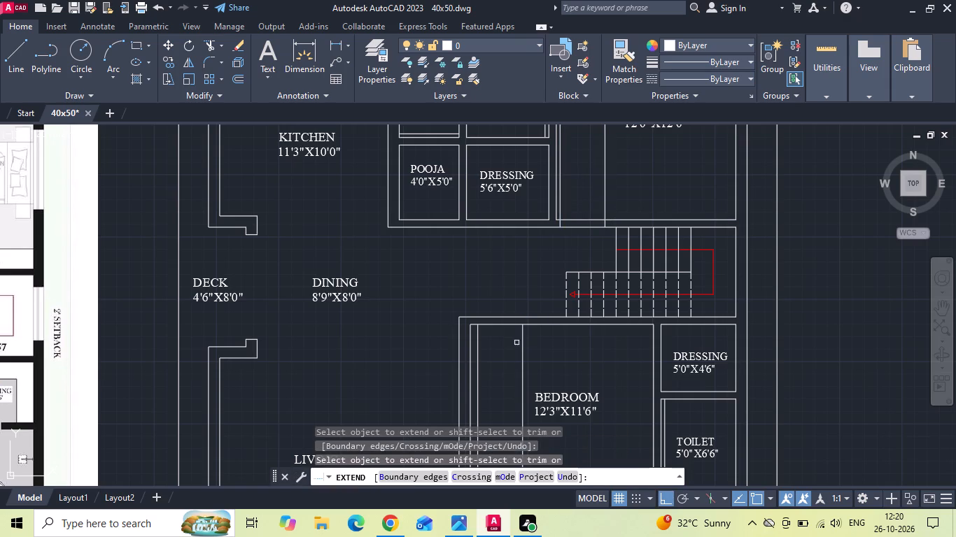
click(513, 343)
click(477, 338)
click(521, 344)
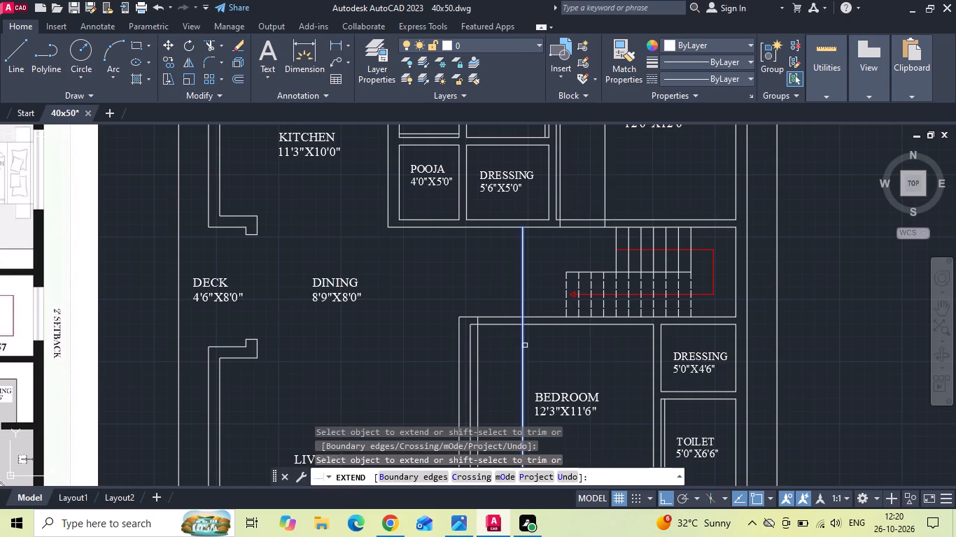
Extend the A.Toilet, store and 5'0"X6'6" toilet jamb lines across their walls to the opposite wall faces.
middle_drag(522, 271, 506, 340)
click(530, 191)
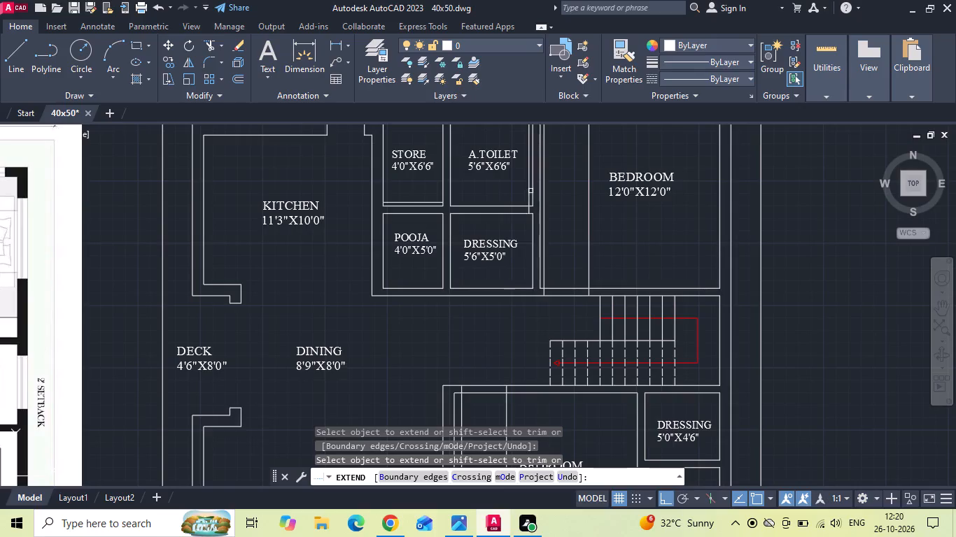
click(388, 201)
scroll(392, 196, down, 1)
scroll(561, 383, up, 1)
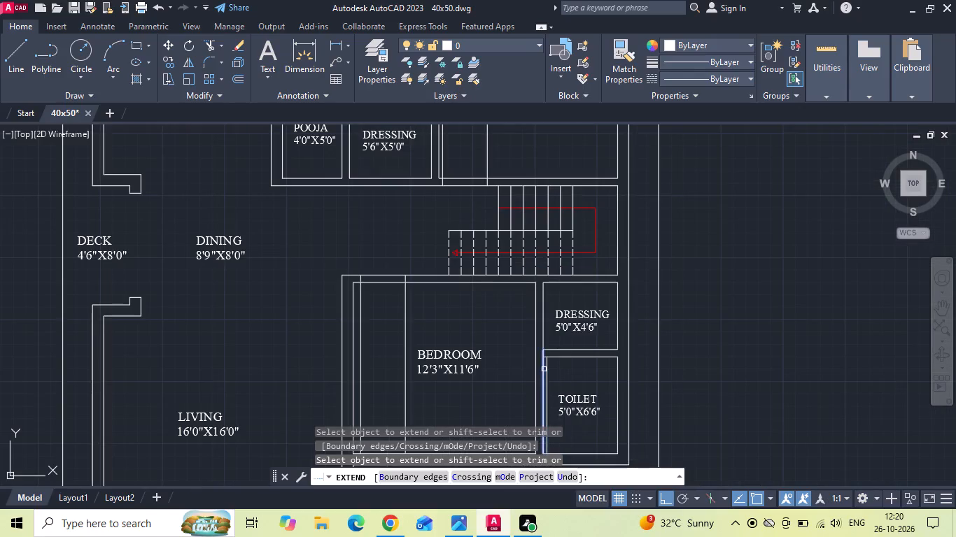
click(546, 370)
key(Escape)
Offset the jamb line in the 5'0"X6'6" toilet 2'6" into the room for the door width.
text(O)
key(space)
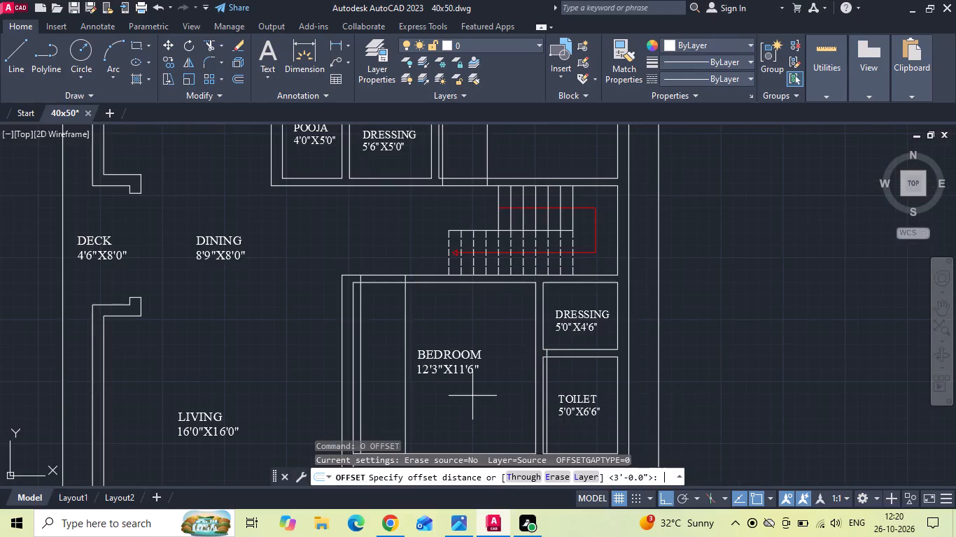
text(2')
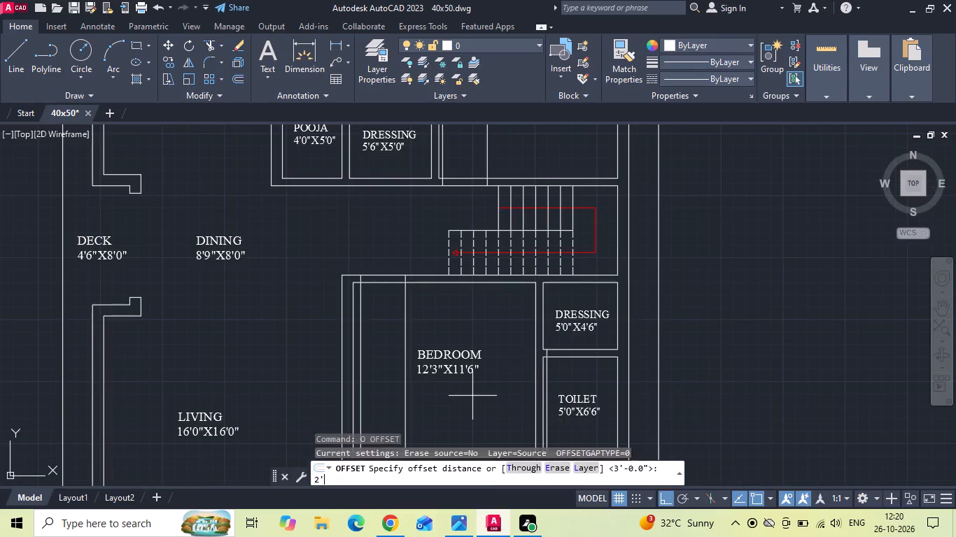
key(6)
key(space)
drag(547, 378, 579, 370)
click(593, 367)
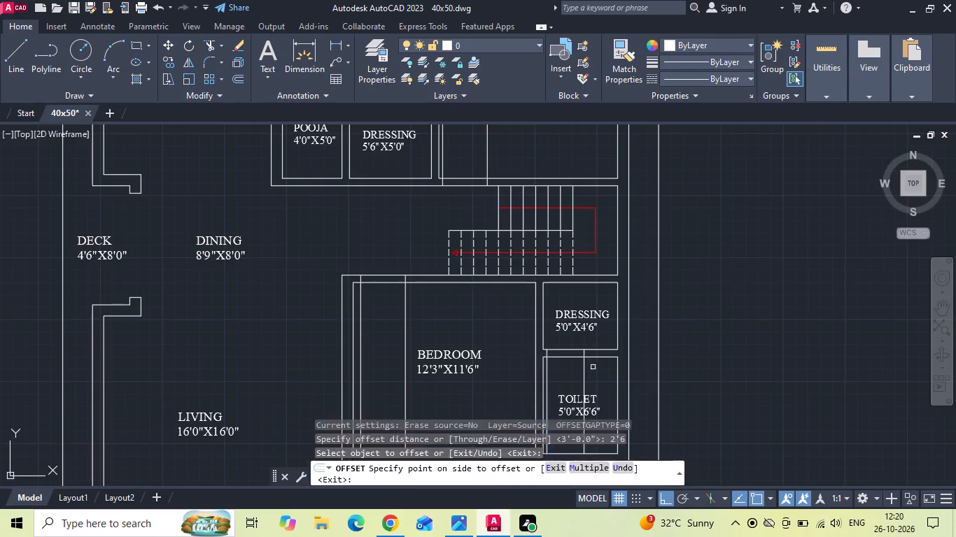
Offset the A.Toilet and store jamb lines 2'6" further into their rooms for the door widths.
middle_drag(591, 348, 586, 392)
scroll(557, 374, down, 1)
scroll(510, 264, up, 2)
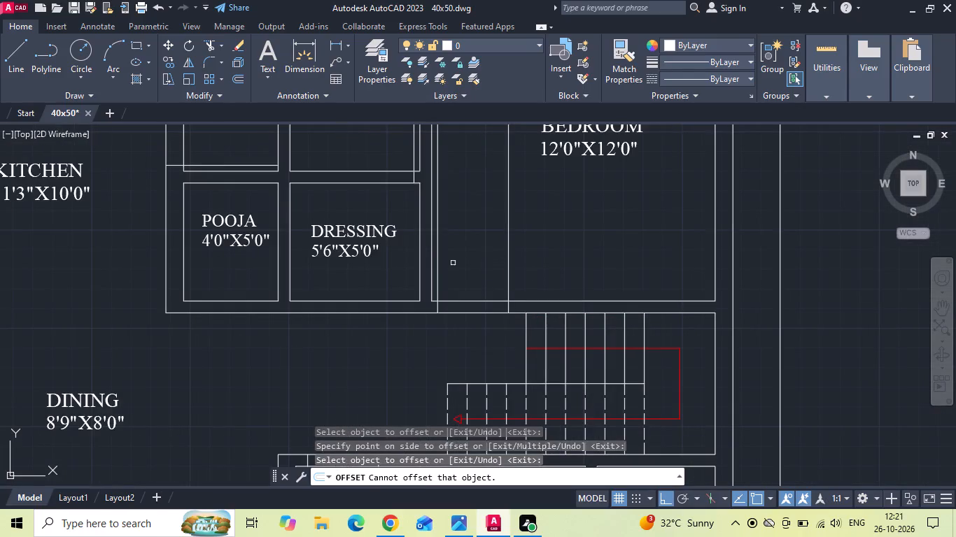
click(414, 153)
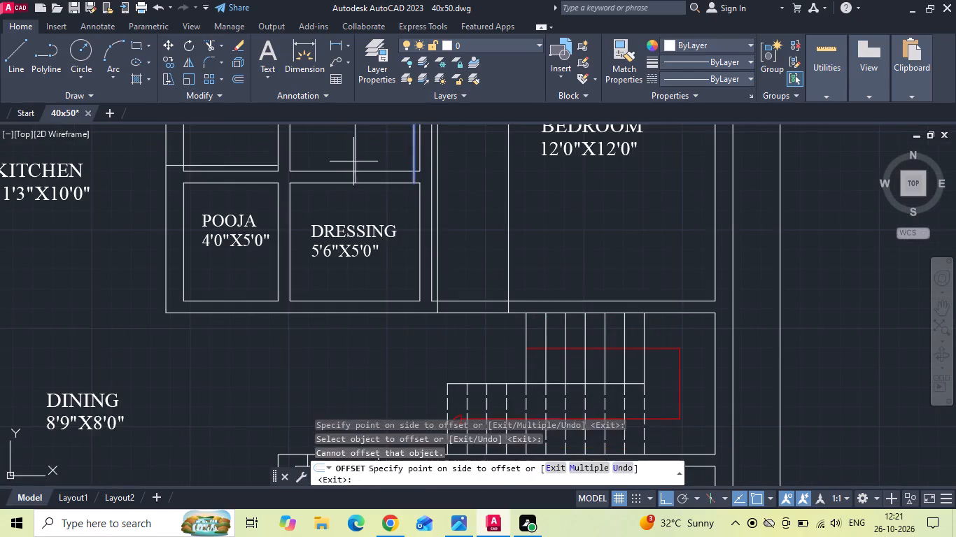
click(351, 162)
middle_drag(360, 208, 379, 303)
drag(226, 259, 227, 252)
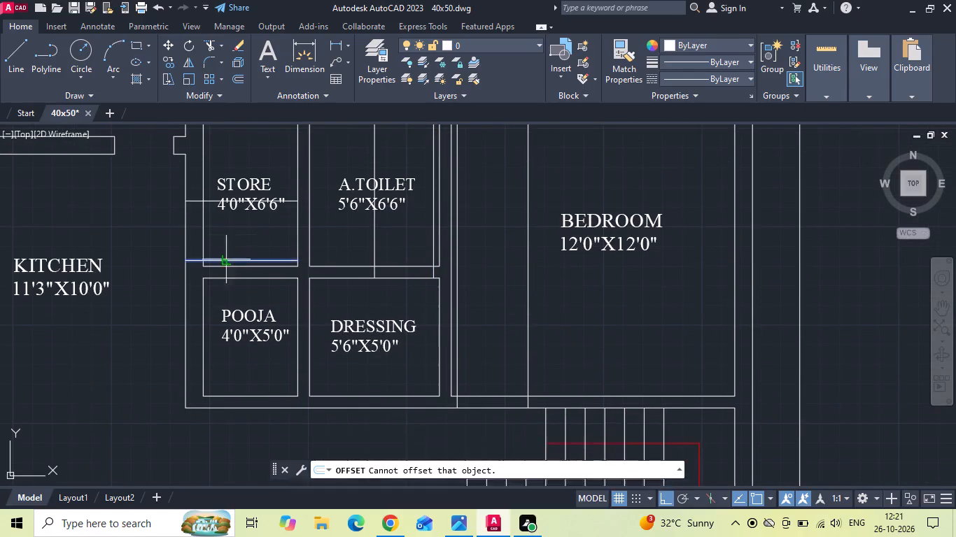
drag(227, 252, 227, 248)
click(232, 234)
key(Escape)
Trim the walls between the jamb lines to cut the store's kitchen-side door and the door between A.Toilet and dressing.
text(TR)
key(space)
drag(166, 237, 211, 232)
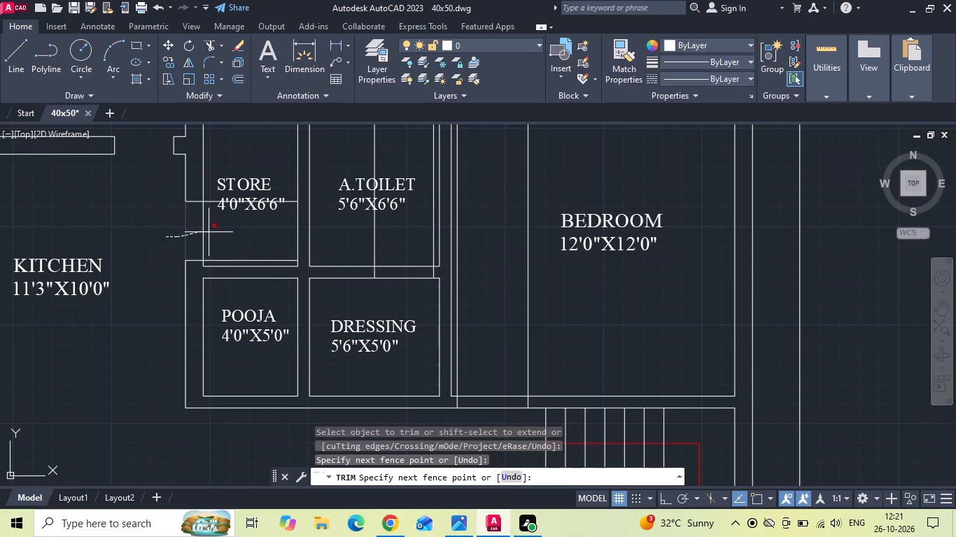
drag(211, 232, 219, 233)
click(211, 198)
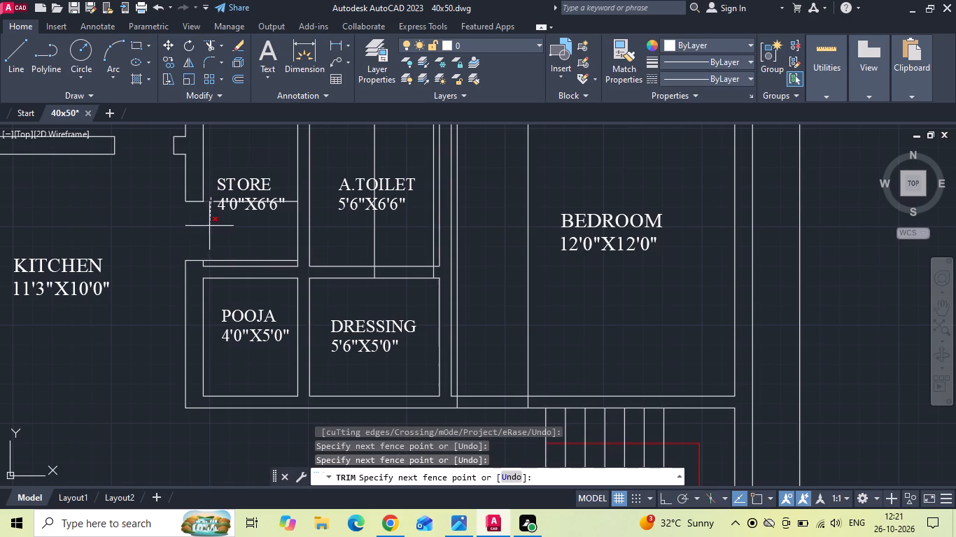
click(211, 261)
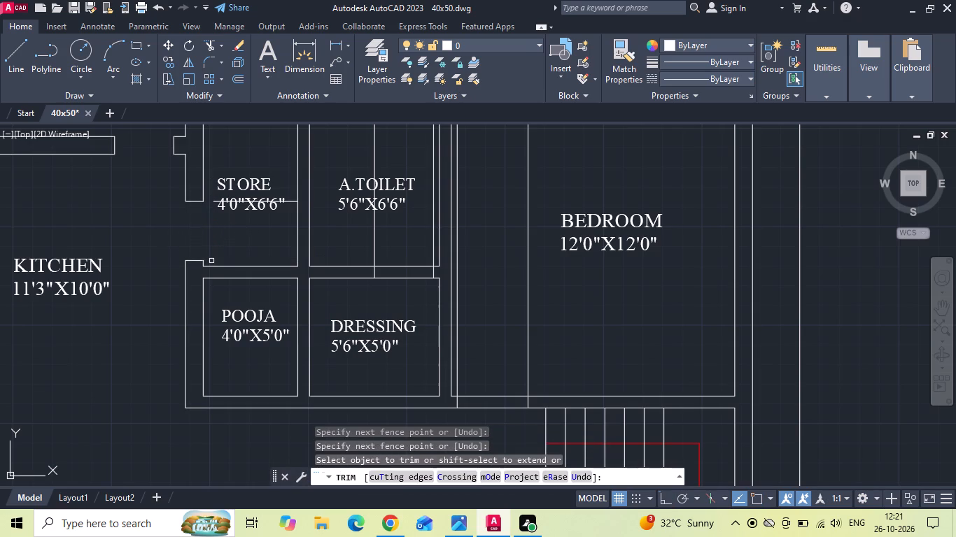
drag(359, 243, 395, 291)
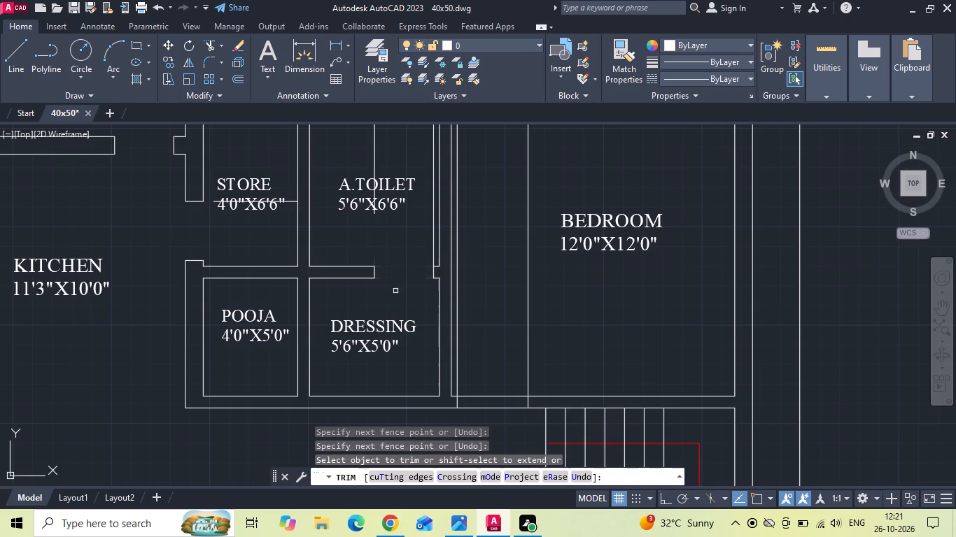
click(435, 257)
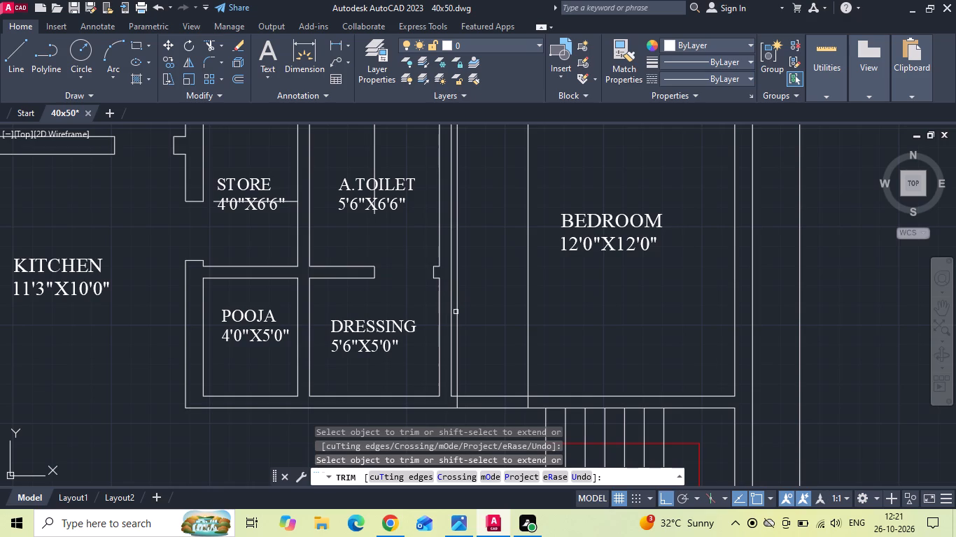
Trim the 12'0"X12'0" bedroom's excess jamb lines and cut its door opening in the staircase-side wall.
click(456, 312)
click(554, 319)
click(491, 347)
middle_drag(487, 350, 437, 222)
drag(438, 226, 427, 325)
Cut the 12'3"X11'6" bedroom's door opening in the staircase-side wall and trim its excess jamb lines.
middle_drag(435, 289, 458, 129)
drag(322, 250, 307, 320)
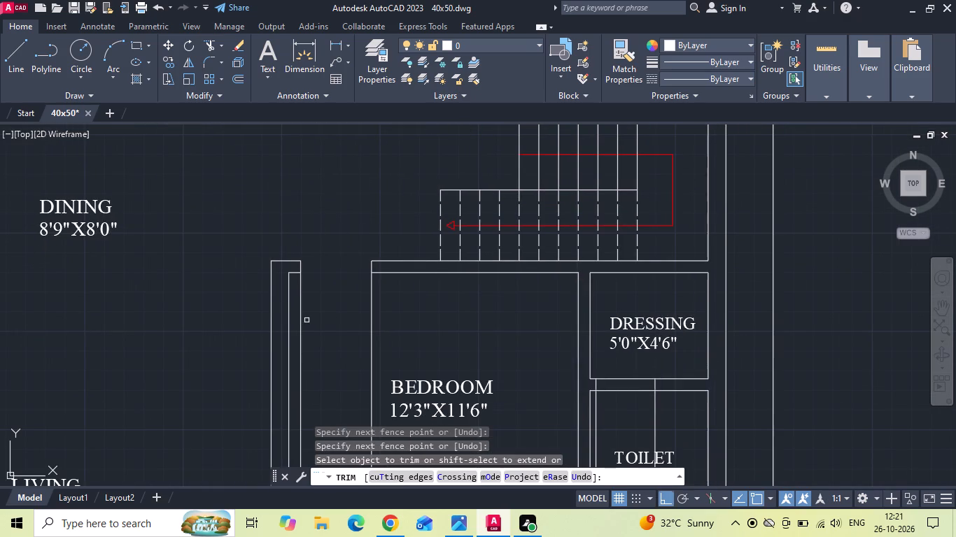
click(300, 334)
drag(394, 337, 365, 342)
click(356, 339)
Cut the door opening between the 5'0"X4'6" dressing and the toilet, and trim the excess jamb lines.
middle_drag(376, 338, 321, 271)
drag(321, 273, 332, 277)
drag(561, 302, 550, 357)
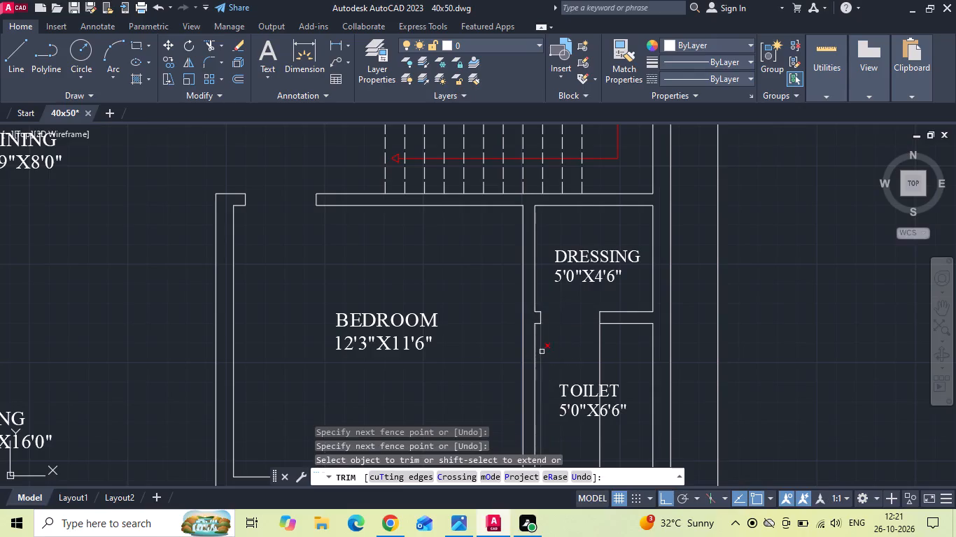
click(542, 352)
click(602, 350)
key(Escape)
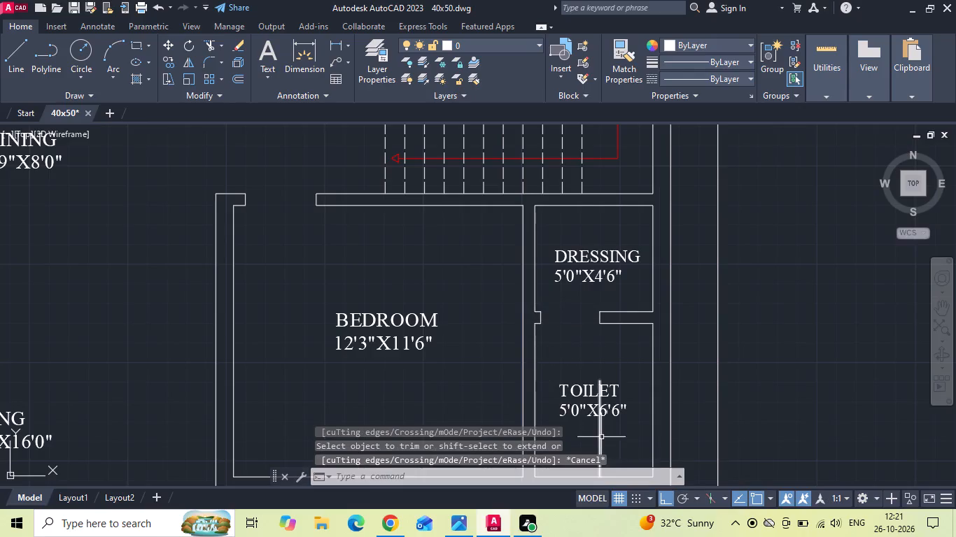
Delete the leftover jamb line pieces inside the 5'0"X6'6" toilet, the A.Toilet and the store.
click(601, 437)
key(Delete)
scroll(523, 421, down, 2)
scroll(435, 210, up, 1)
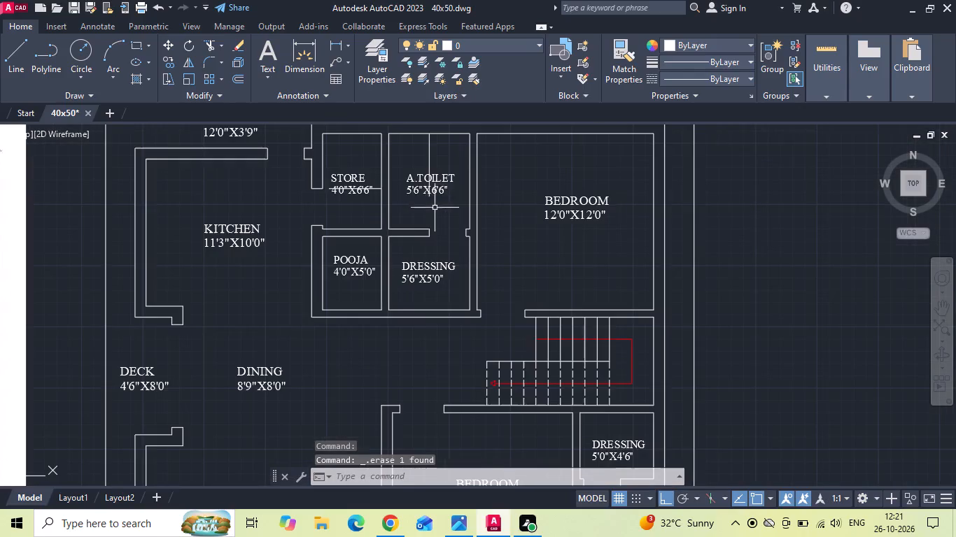
click(431, 162)
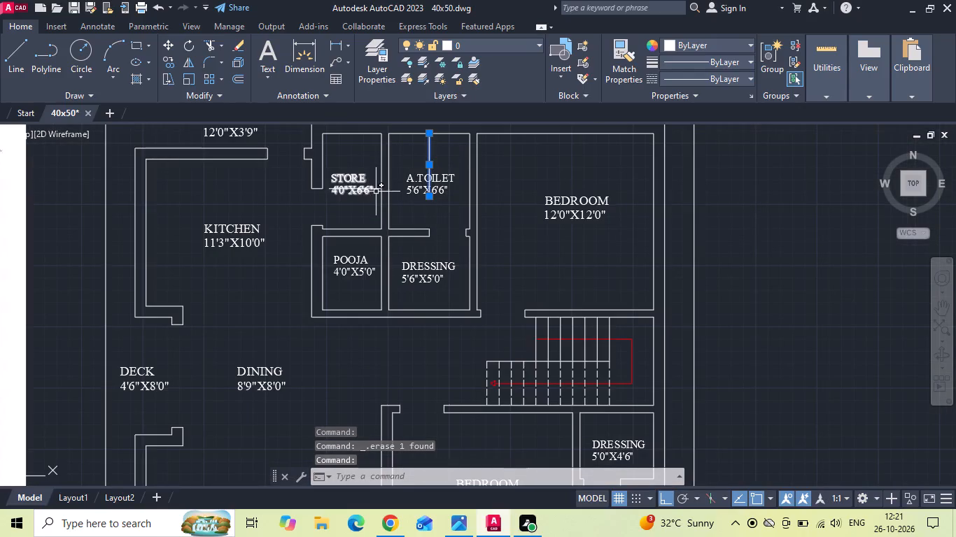
click(379, 187)
key(Delete)
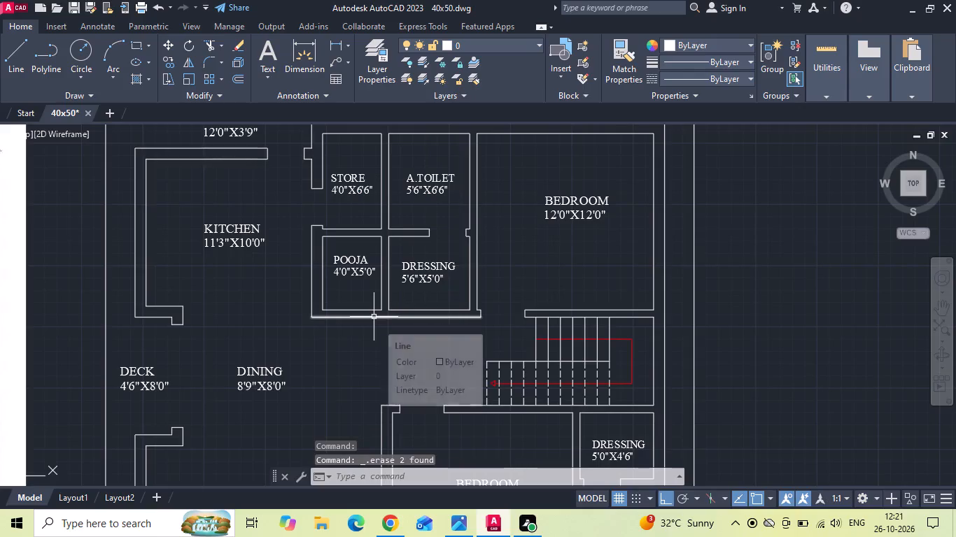
Offset the 5'6"X5'0" dressing's pooja-side and dining-side wall lines 18" into the room.
text(O 1)
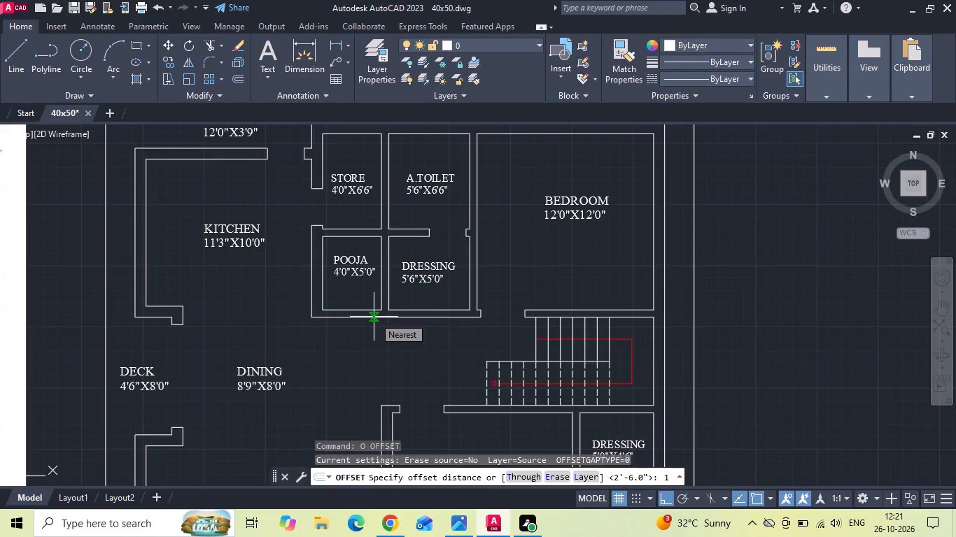
text(8)
key(space)
scroll(421, 317, up, 1)
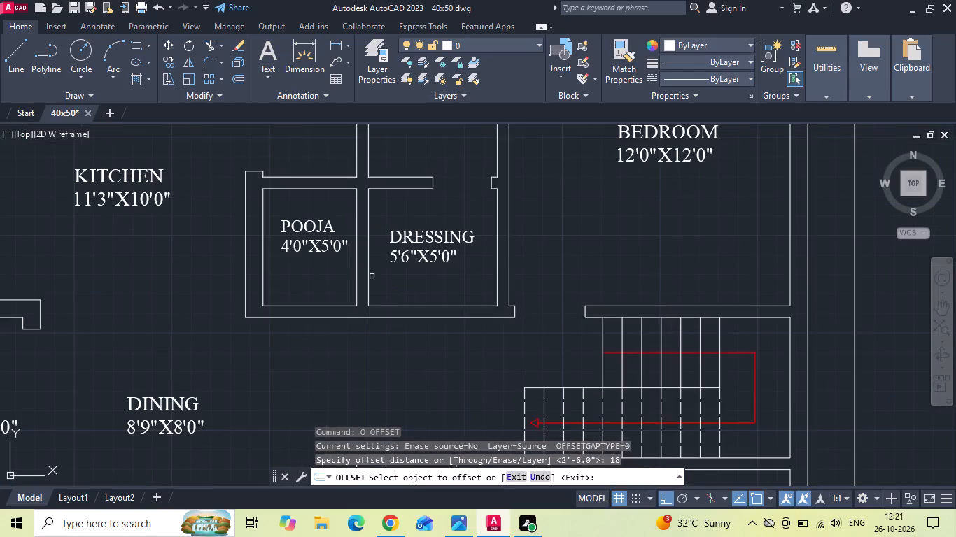
click(368, 274)
click(398, 278)
click(421, 306)
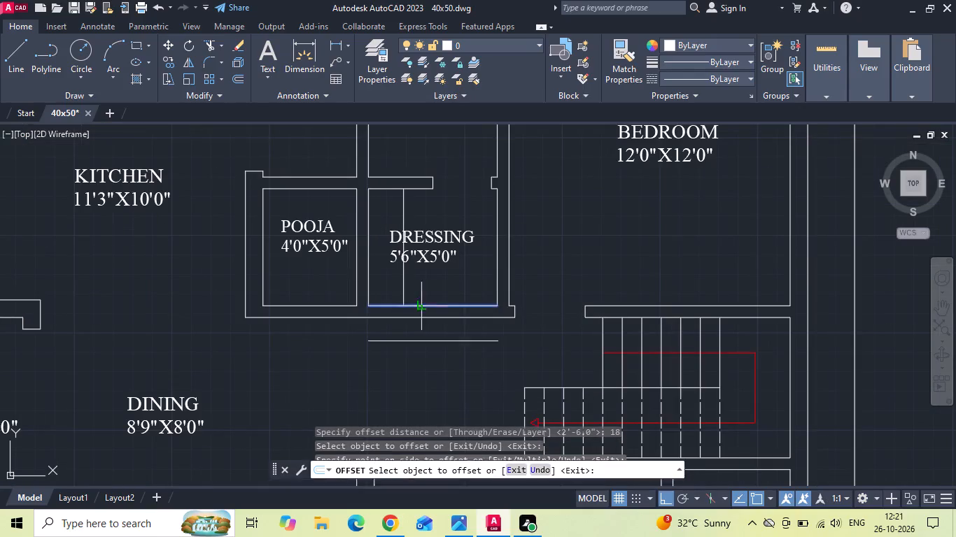
click(429, 293)
Offset the 5'0"X4'6" dressing's staircase-side and outer wall lines 18" into the room.
scroll(358, 243, down, 2)
scroll(502, 377, up, 2)
scroll(540, 309, down, 1)
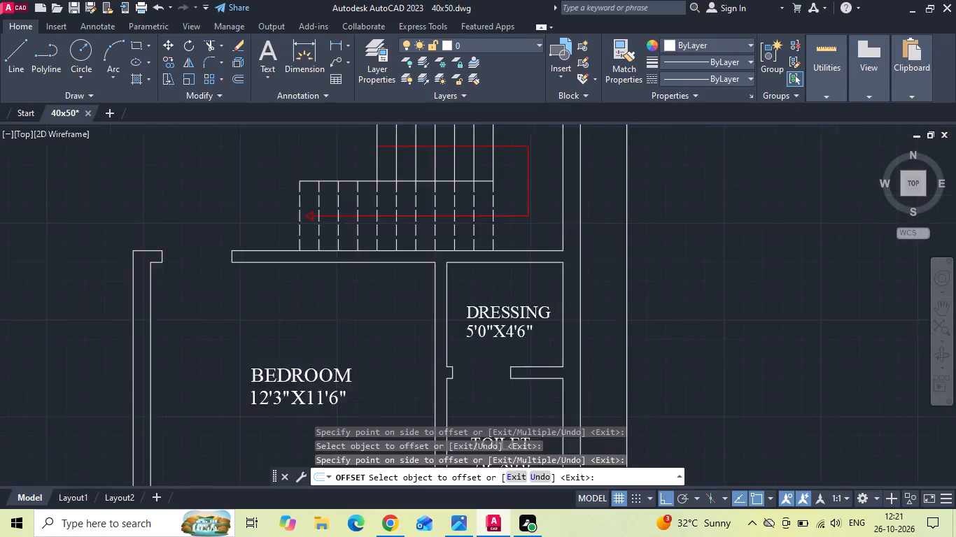
scroll(544, 315, down, 1)
scroll(547, 319, up, 2)
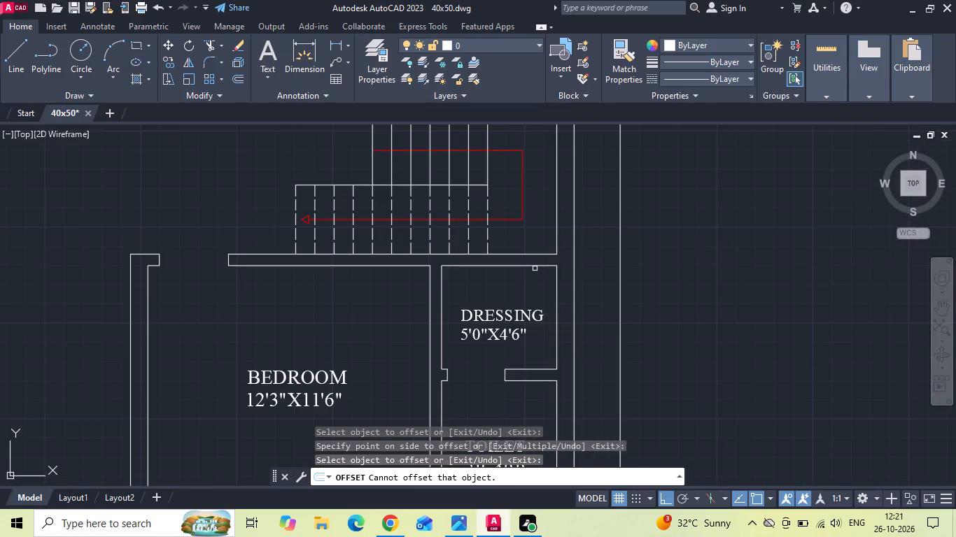
click(535, 268)
click(535, 264)
click(525, 292)
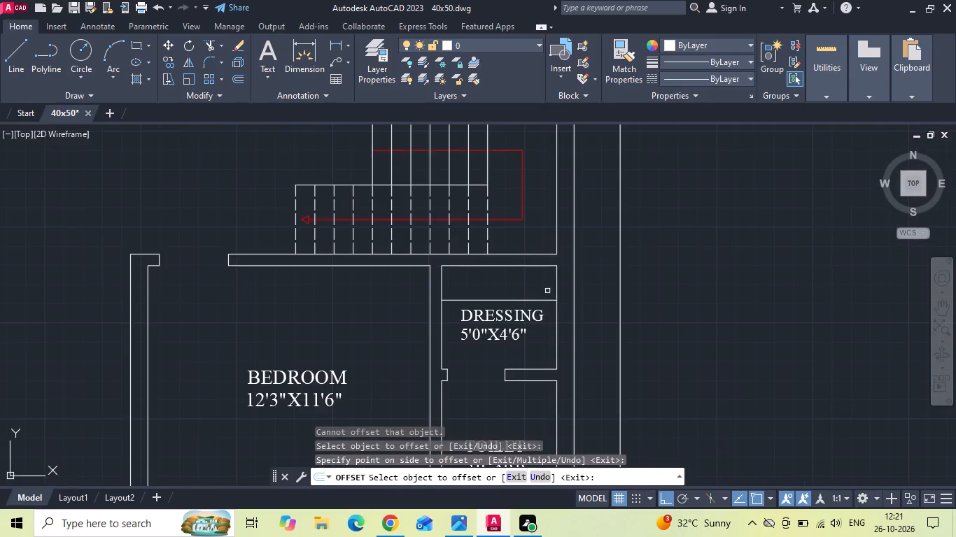
click(557, 277)
drag(528, 287, 520, 287)
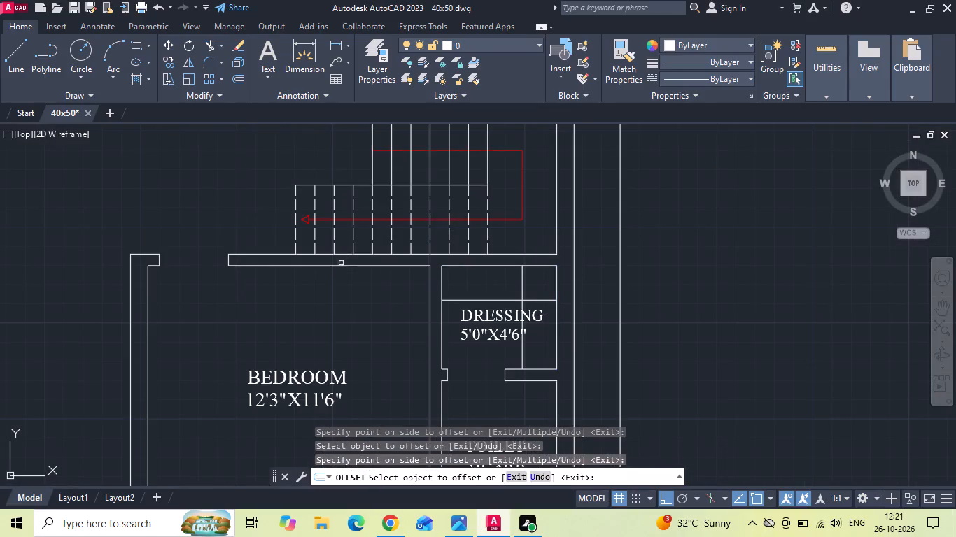
Offset the staircase-side wall lines of the 12'3"X11'6" and 12'0"X12'0" bedrooms 18" into the rooms.
drag(339, 266, 333, 276)
click(328, 308)
scroll(395, 317, down, 3)
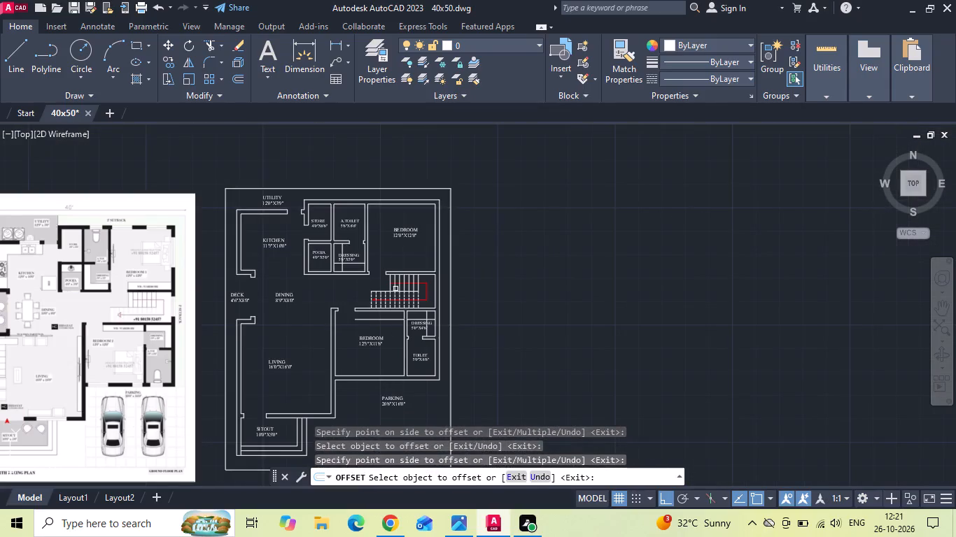
scroll(399, 243, up, 2)
click(389, 313)
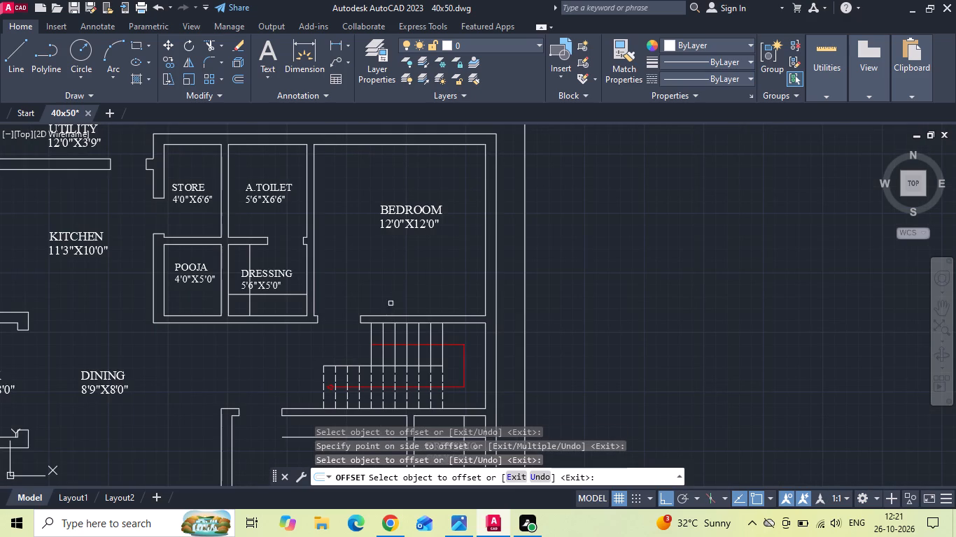
click(382, 313)
click(380, 317)
click(392, 294)
key(Escape)
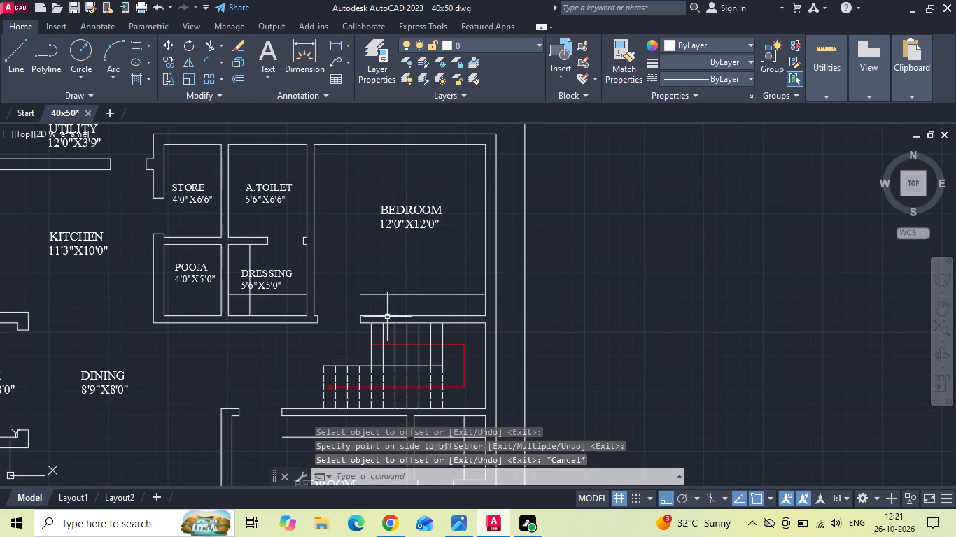
Offset the horizontal 18" line in the 5'6"X5'0" dressing 3" further into the room.
text(O 3)
key(space)
scroll(285, 317, up, 2)
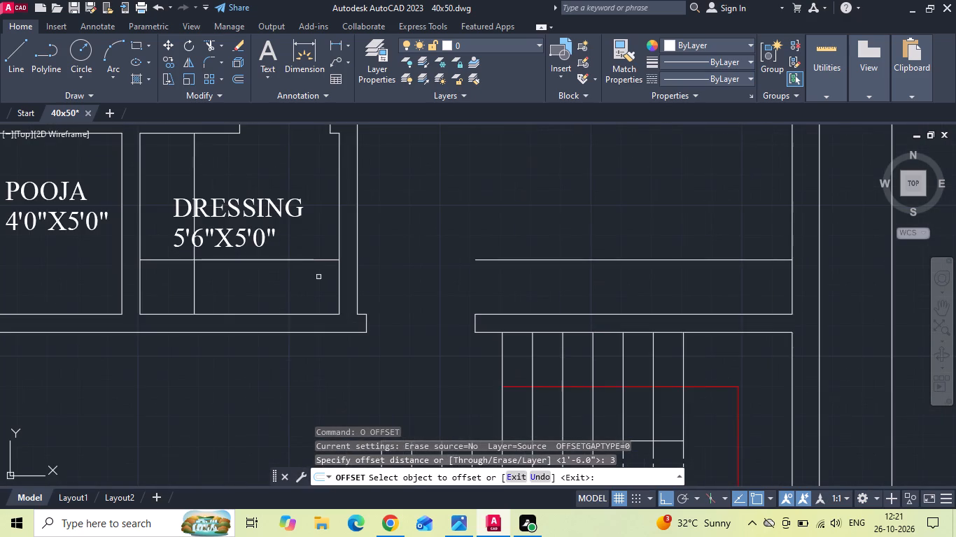
drag(322, 261, 323, 241)
click(338, 204)
Offset the horizontal 18" line in the 5'0"X4'6" dressing 3" further into the room.
scroll(339, 203, down, 2)
scroll(367, 363, up, 1)
middle_drag(582, 349, 562, 266)
scroll(476, 356, up, 1)
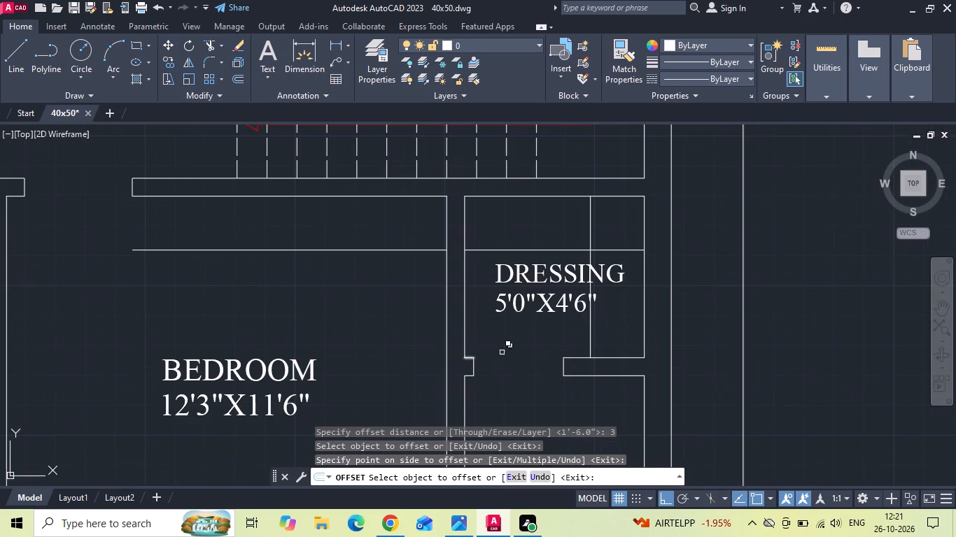
drag(473, 251, 465, 274)
click(464, 292)
scroll(470, 354, down, 1)
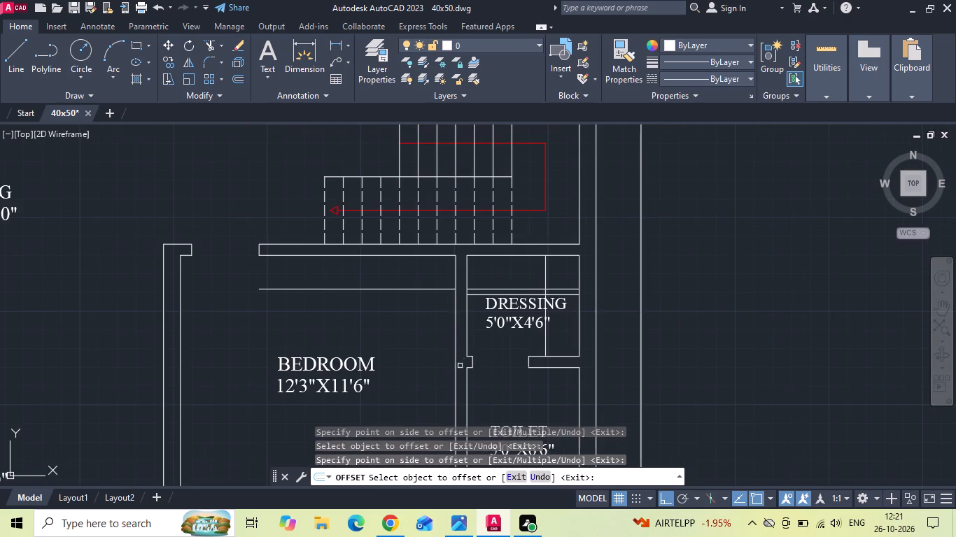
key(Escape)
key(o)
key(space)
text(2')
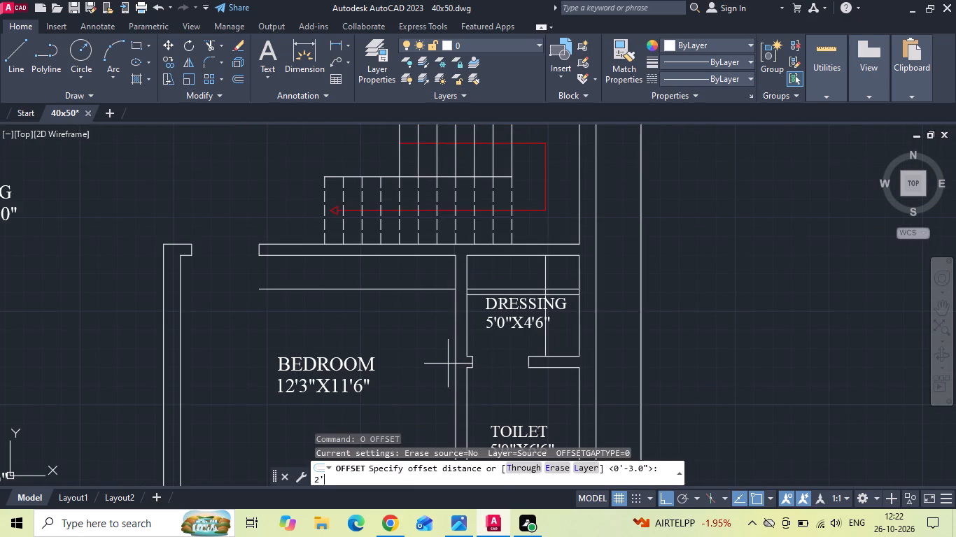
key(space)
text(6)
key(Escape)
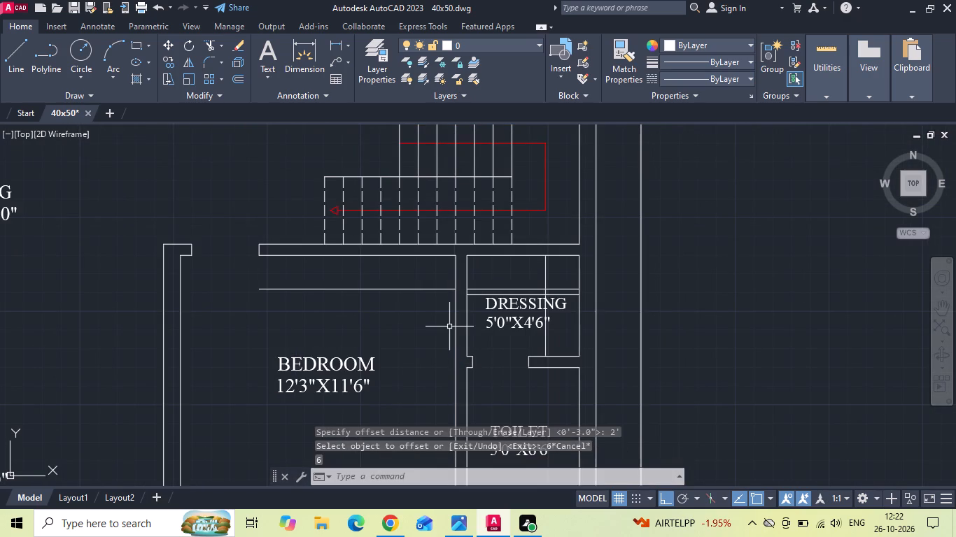
Offset the 3" lines in the 5'0"X4'6" and 5'6"X5'0" dressings 2'6" further into each room to mark the door openings.
text(O 2')
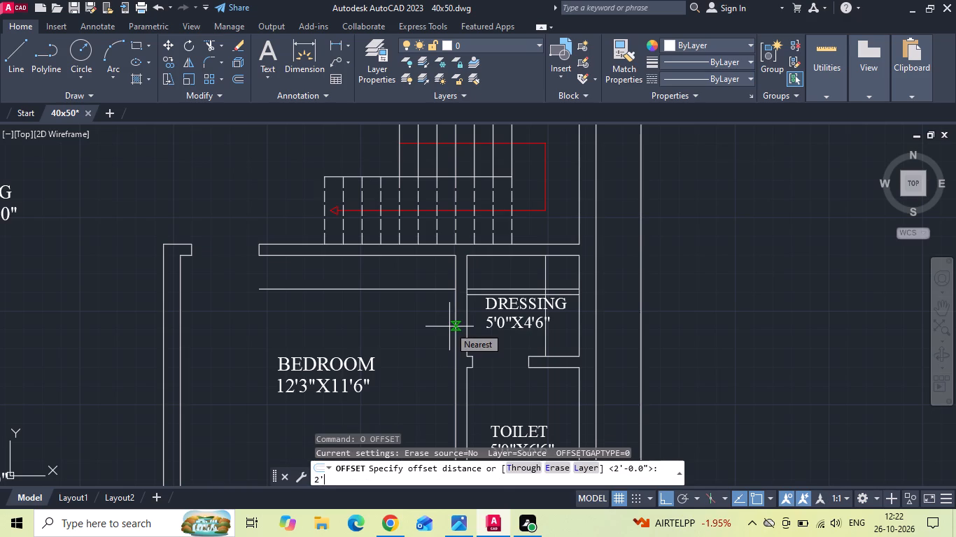
text(6)
key(space)
scroll(449, 327, up, 1)
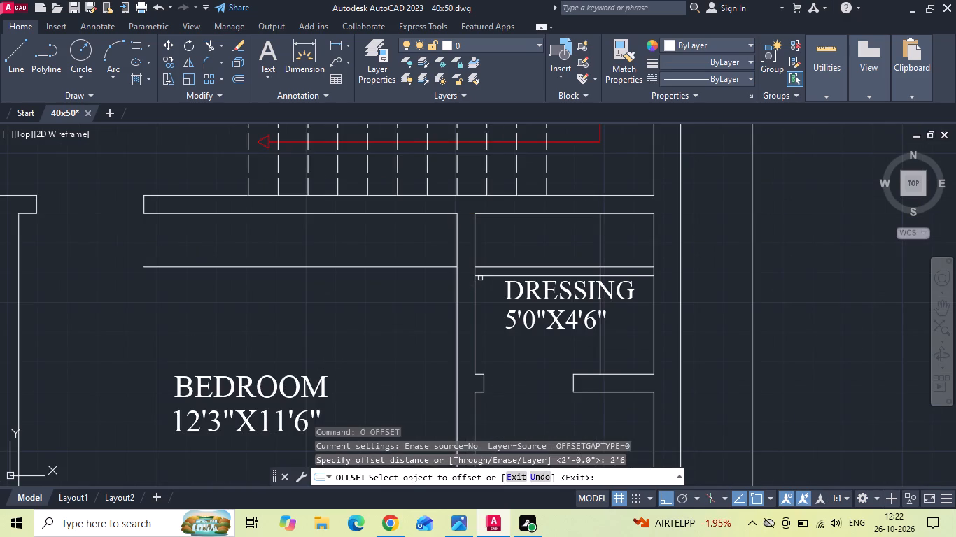
click(480, 278)
click(487, 276)
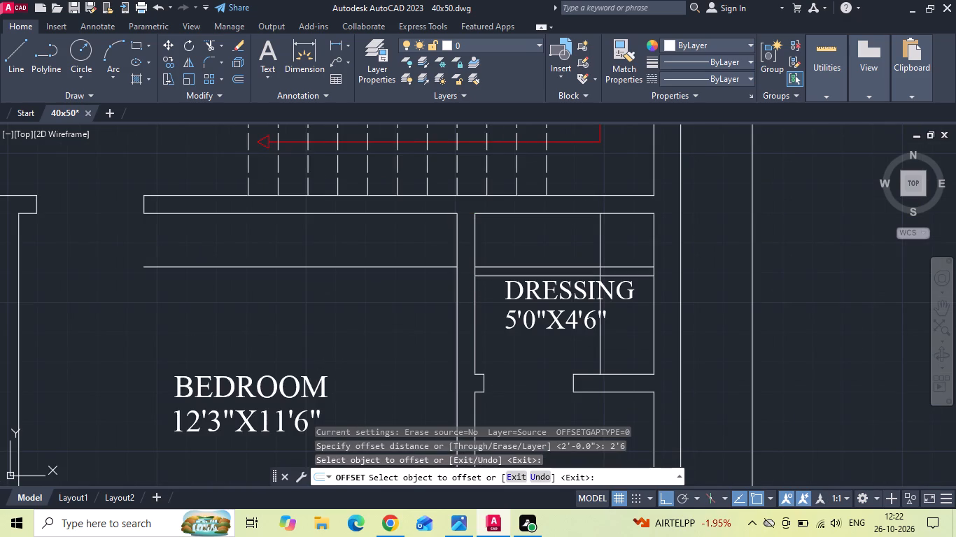
click(476, 320)
scroll(426, 359, down, 2)
middle_drag(405, 197, 402, 220)
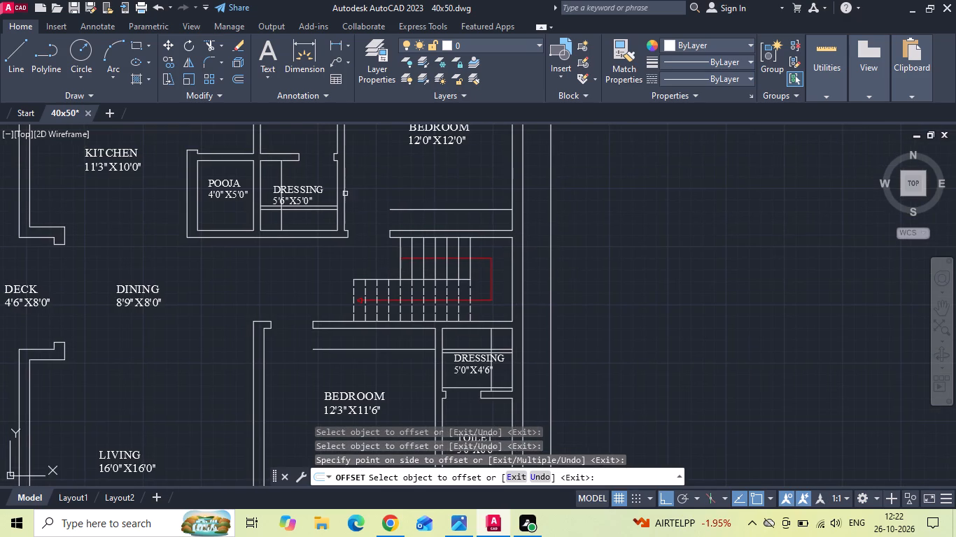
scroll(338, 185, up, 1)
drag(321, 217, 329, 206)
click(353, 167)
middle_drag(399, 198, 393, 192)
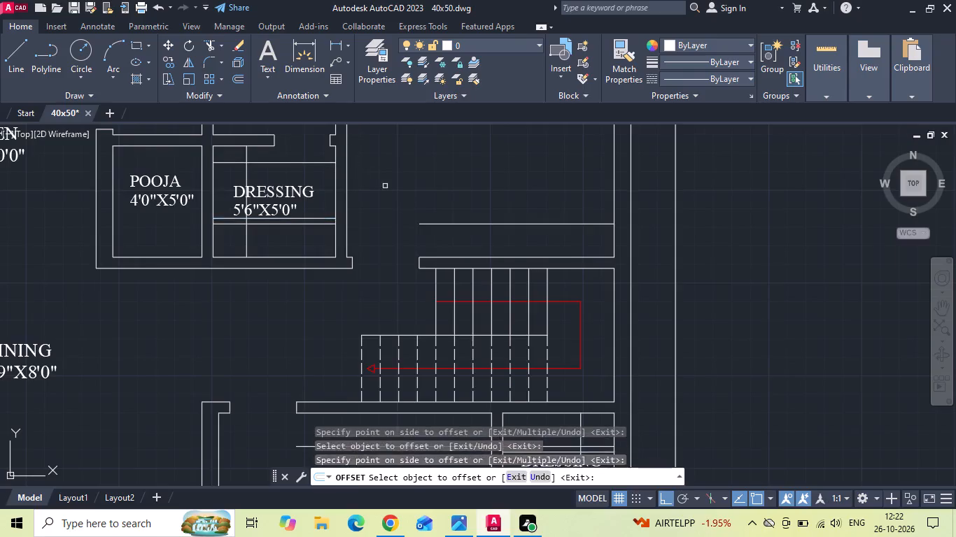
middle_drag(393, 192, 425, 215)
key(Escape)
key(r)
key(c)
key(Escape)
Extend both door-opening lines of each dressing across the adjoining wall to its bedroom-side face.
text(EX)
key(space)
click(351, 182)
click(351, 179)
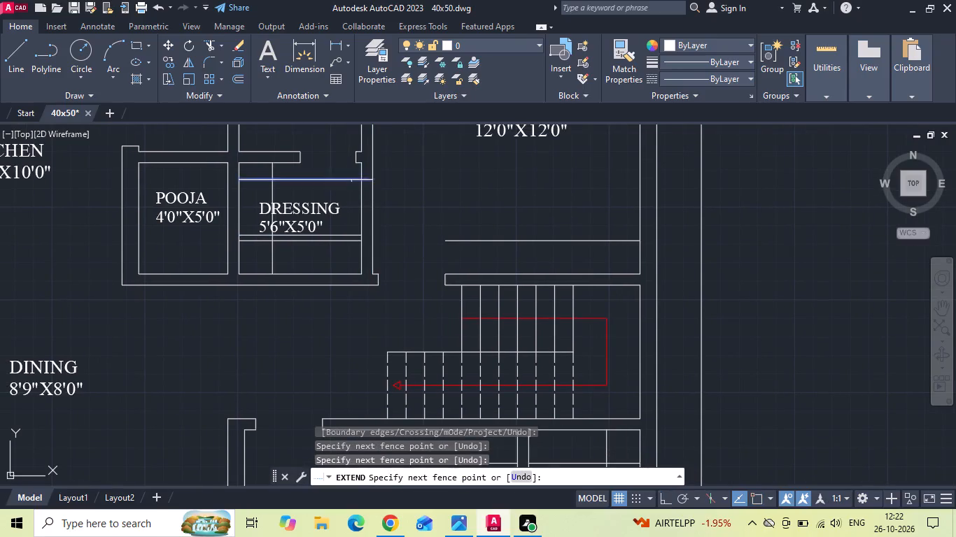
click(351, 235)
scroll(395, 196, down, 2)
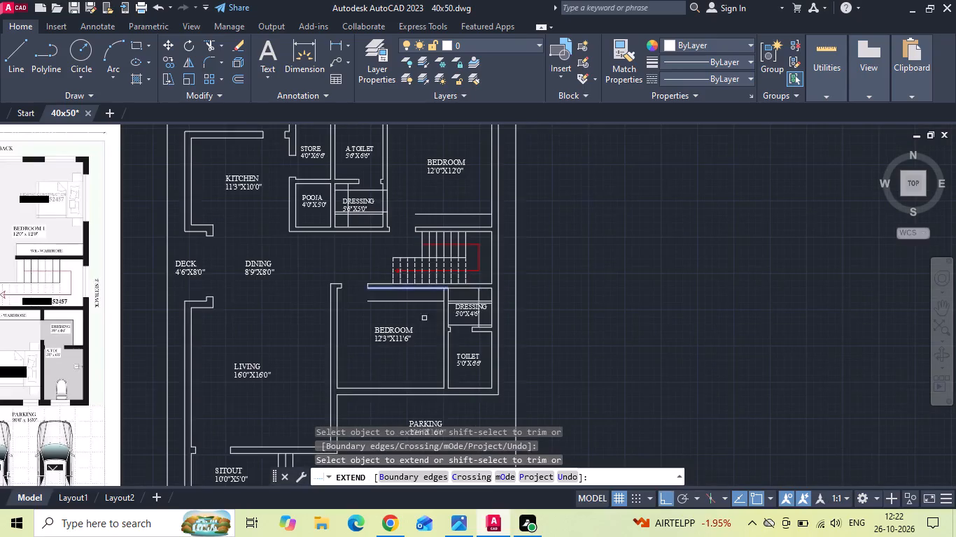
scroll(475, 346, up, 3)
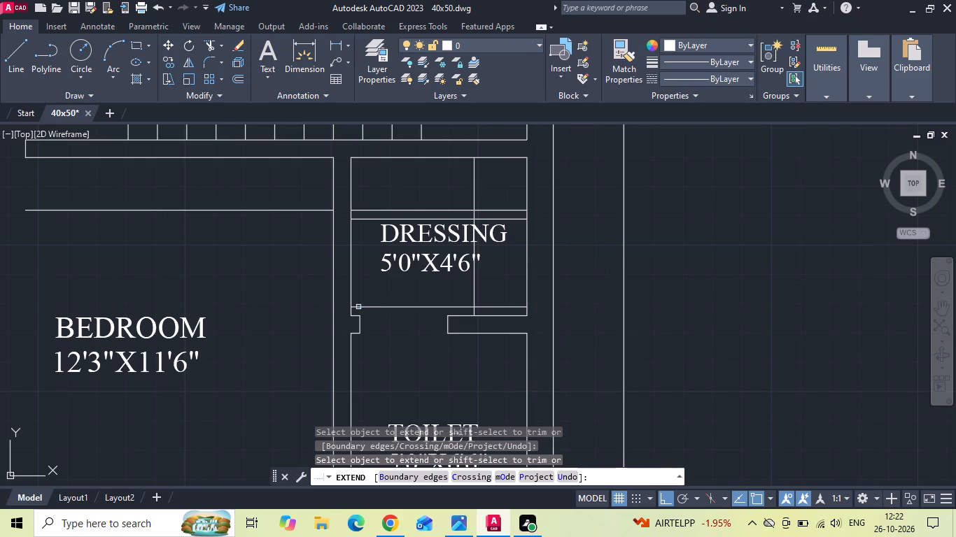
click(357, 308)
click(362, 219)
key(Escape)
Trim the wall between the 12'3"X11'6" bedroom and its dressing to open the doorway, and trim the door lines crossing the room.
text(TR)
key(space)
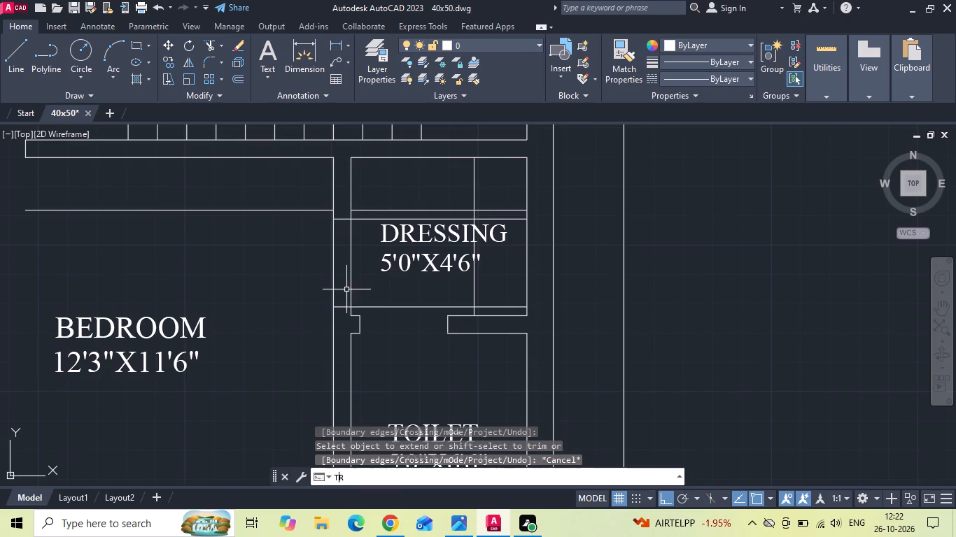
click(351, 281)
drag(307, 264, 359, 266)
click(363, 222)
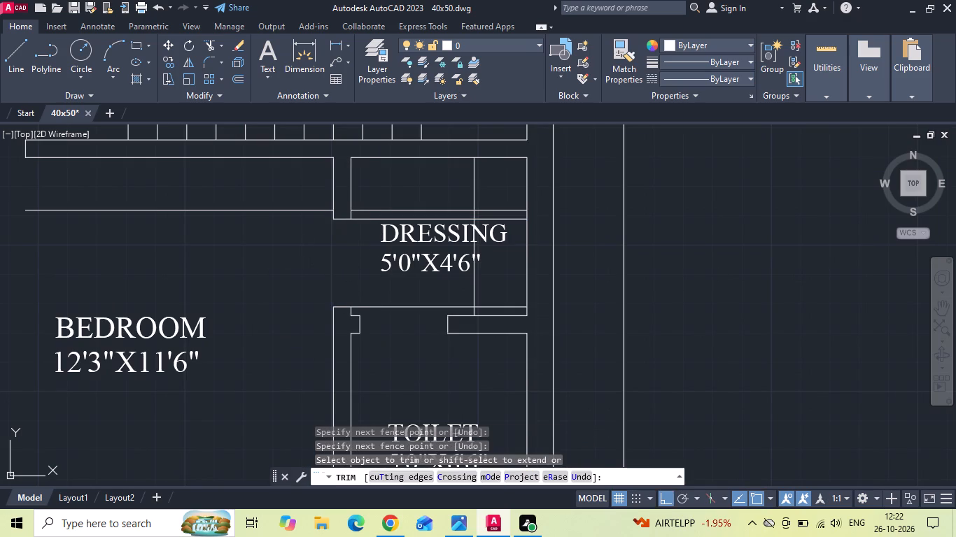
click(363, 214)
click(369, 305)
Trim the remaining door-line pieces and overlapping 18" lines in the 5'0"X4'6" dressing to leave an L-shaped storage outline.
scroll(414, 384, down, 1)
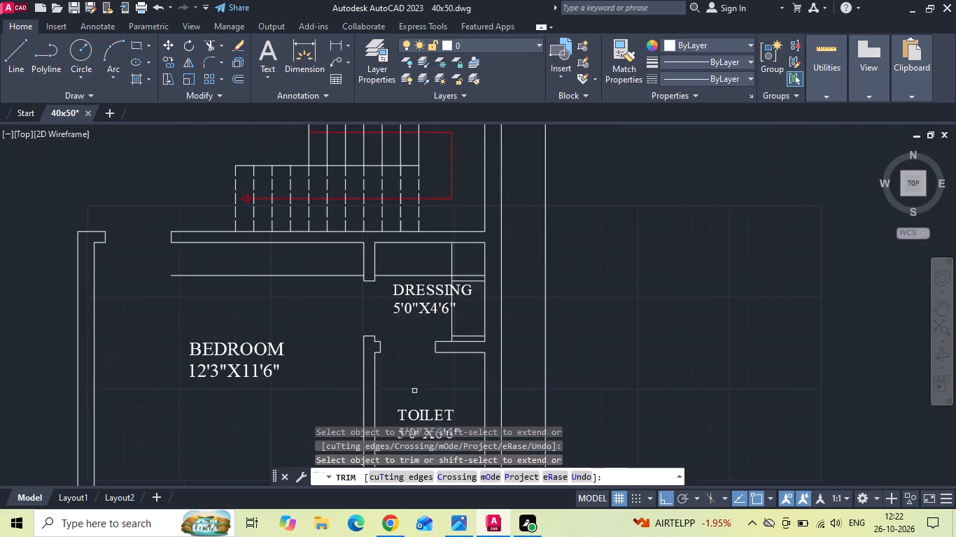
scroll(416, 396, down, 1)
scroll(442, 363, up, 2)
click(443, 362)
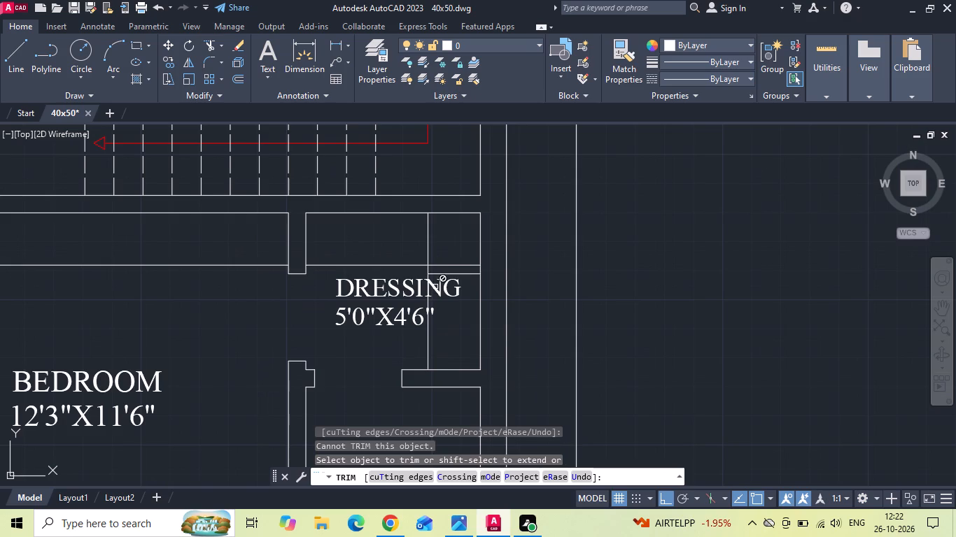
click(437, 274)
click(440, 257)
click(441, 267)
drag(443, 235, 421, 233)
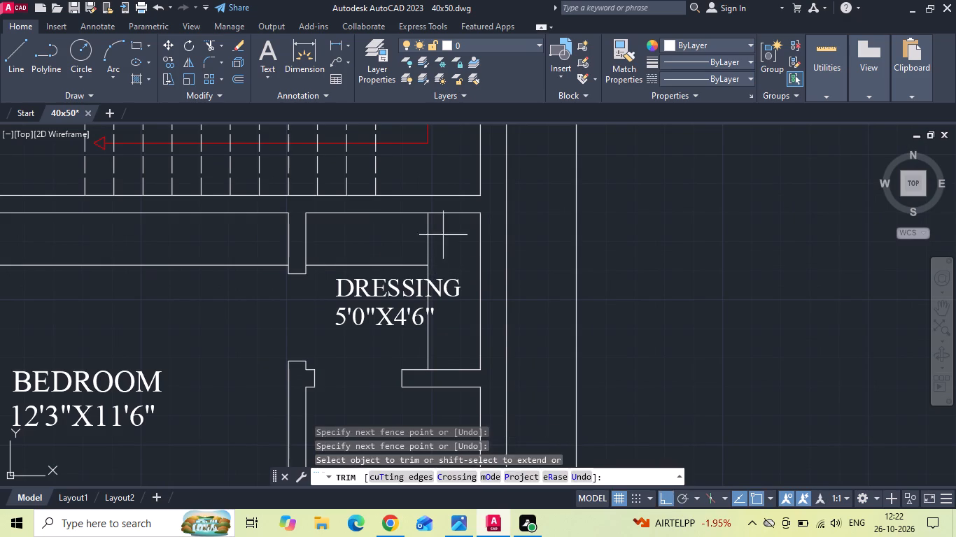
drag(421, 233, 400, 233)
Trim the excess offset lines in the 5'6"X5'0" dressing to leave an L-shaped storage outline.
scroll(427, 248, down, 1)
middle_drag(331, 297, 338, 396)
scroll(338, 400, down, 2)
scroll(257, 266, up, 2)
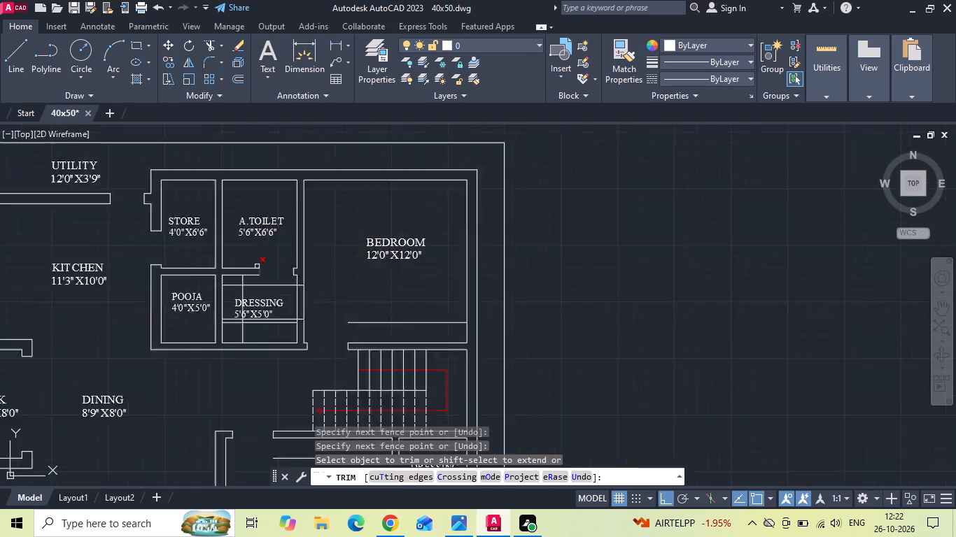
scroll(312, 336, up, 2)
middle_drag(314, 335, 329, 273)
click(307, 313)
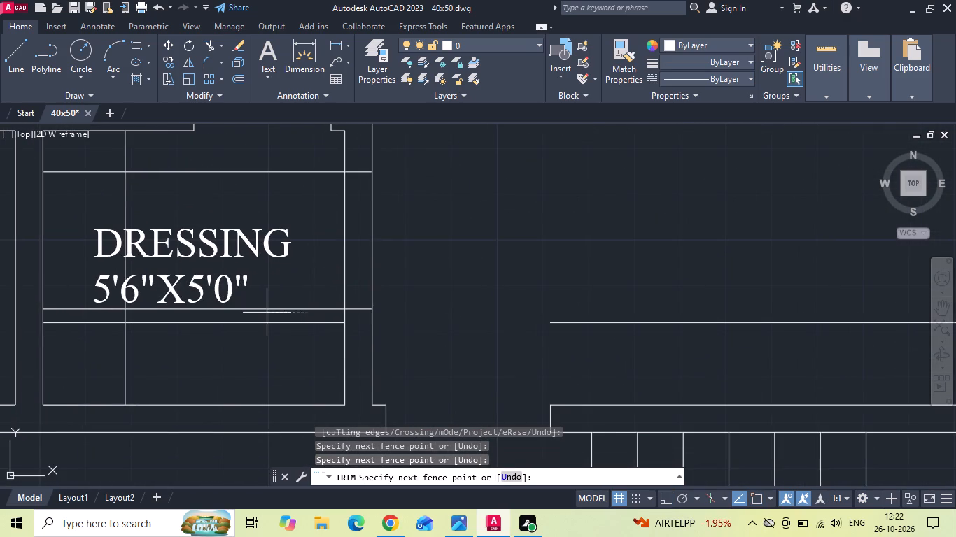
click(267, 301)
click(102, 308)
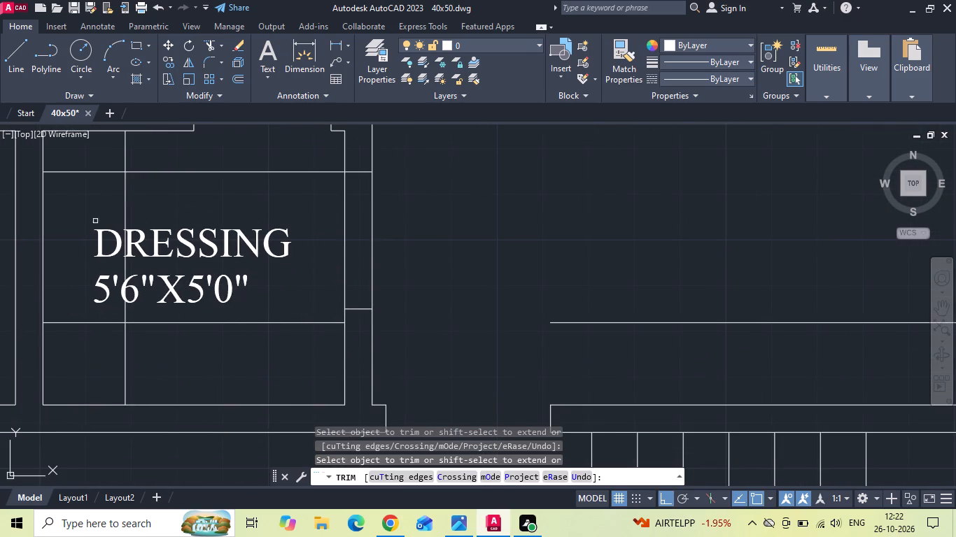
click(104, 170)
drag(78, 328, 75, 364)
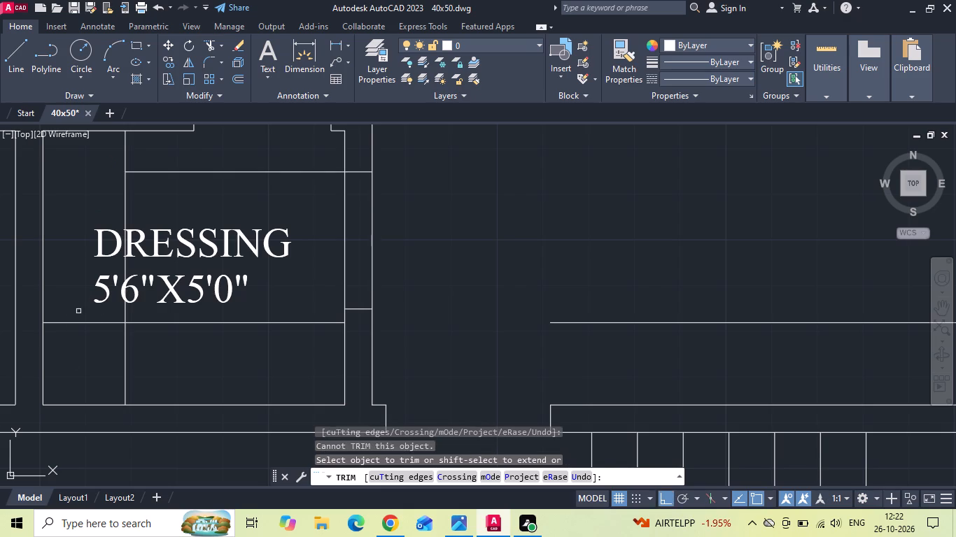
drag(78, 313, 70, 343)
drag(101, 362, 172, 365)
Trim the wall between the 5'6"X5'0" dressing and the 12'0"X12'0" bedroom to open the doorway, including the leftover line inside.
drag(300, 159, 402, 234)
scroll(409, 266, down, 2)
key(Escape)
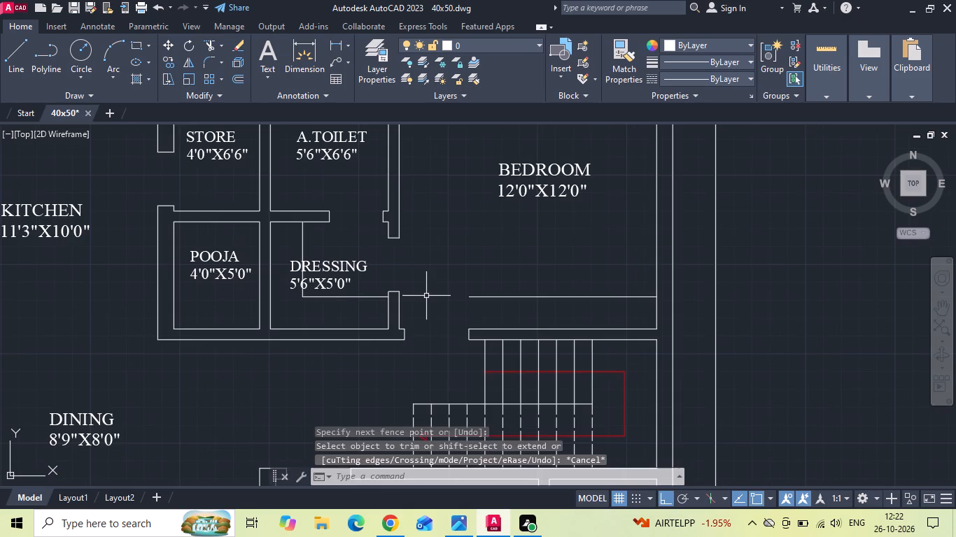
Move the 5'6"X5'0" dressing label slightly toward the bedroom, clear of the vertical storage line.
click(329, 264)
right_click(329, 264)
click(348, 252)
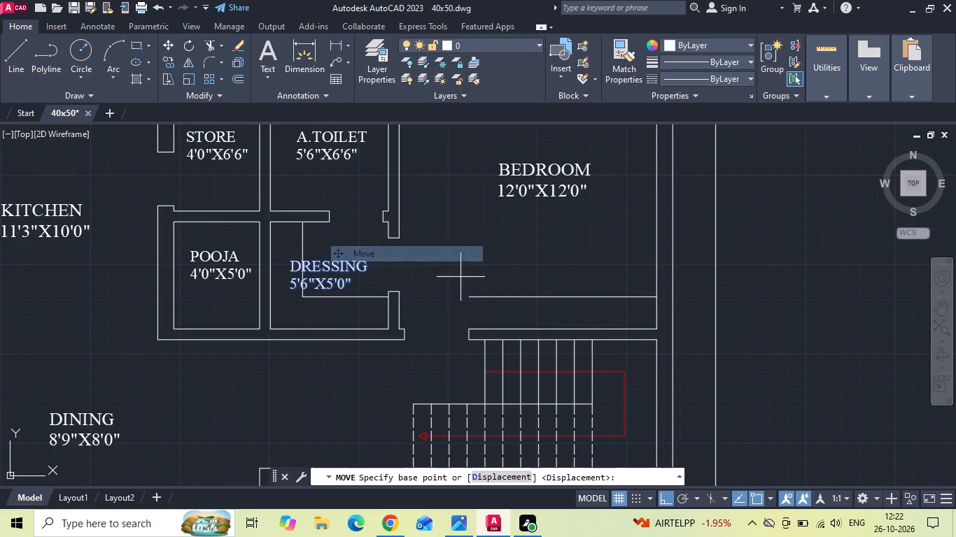
click(463, 277)
click(477, 278)
Save the drawing.
key(ctrl+s)
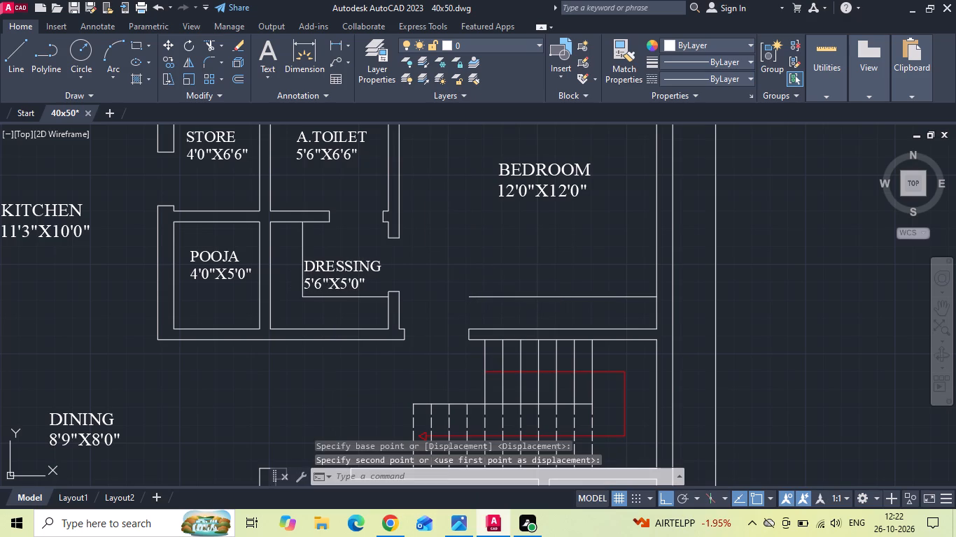
key(ctrl+s)
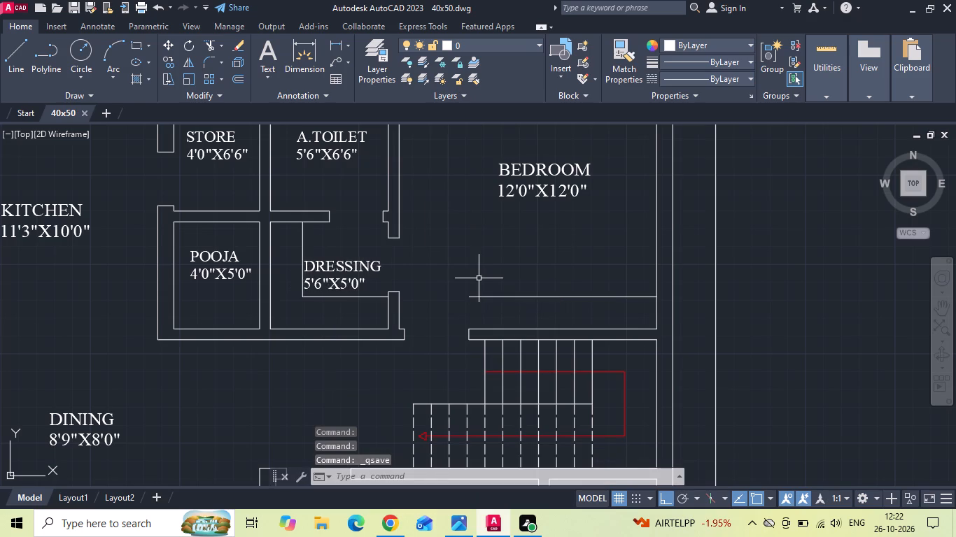
Offset the inner faces of both side walls of the pooja room 6" into the room.
scroll(452, 294, down, 1)
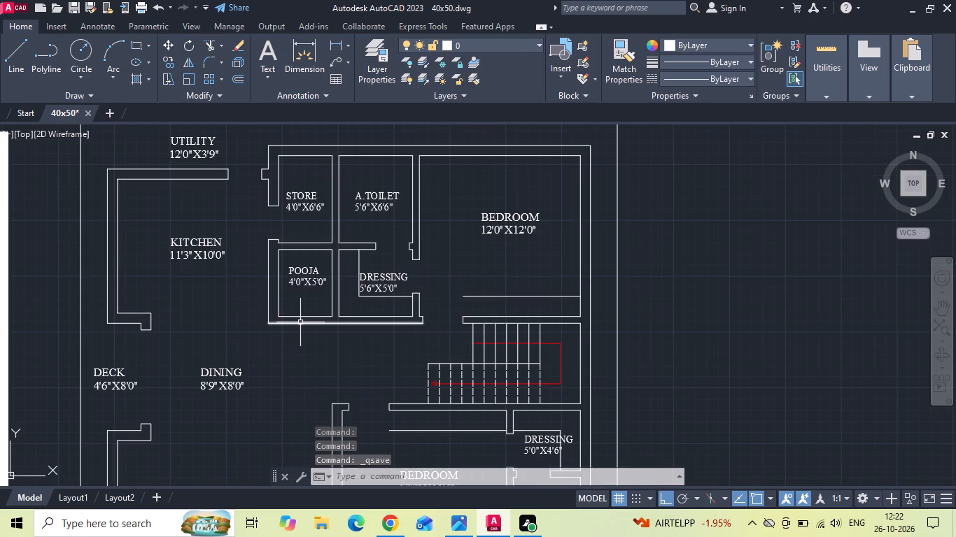
key(l)
key(Escape)
text(O)
key(space)
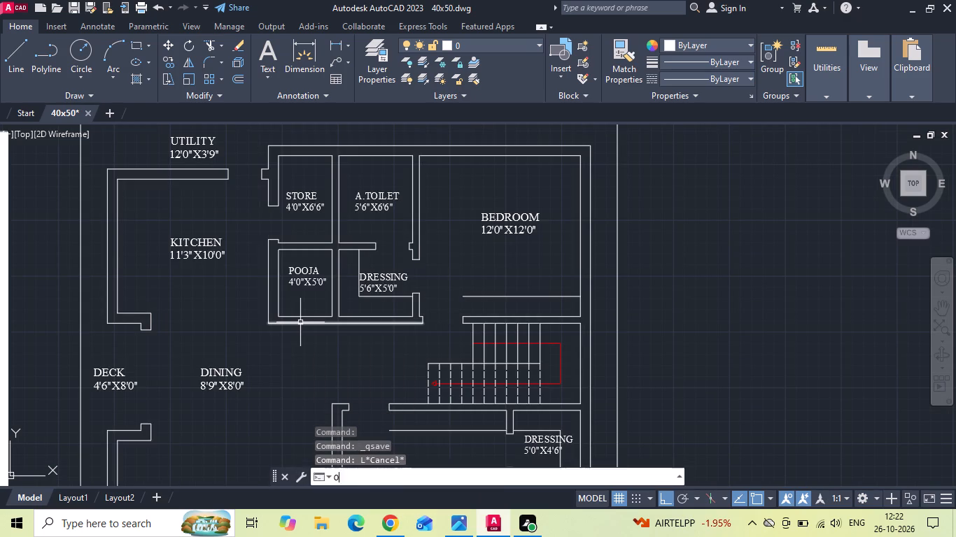
text(6)
key(space)
scroll(284, 312, up, 3)
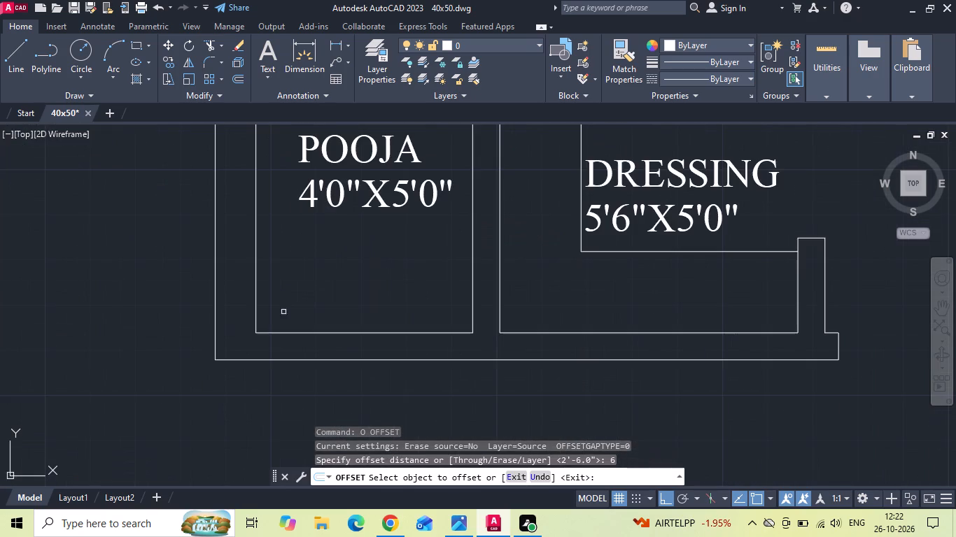
drag(254, 324, 279, 321)
click(382, 301)
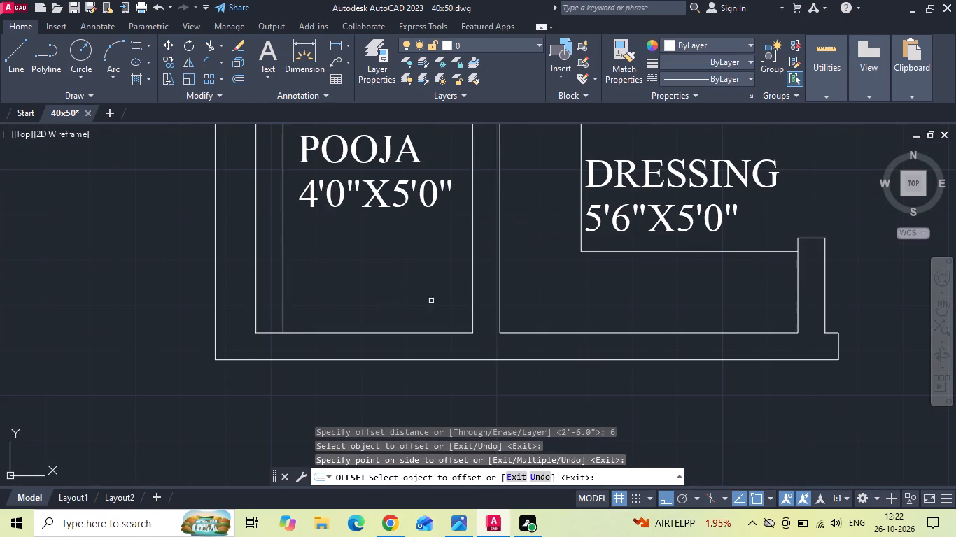
click(472, 308)
click(407, 319)
key(Escape)
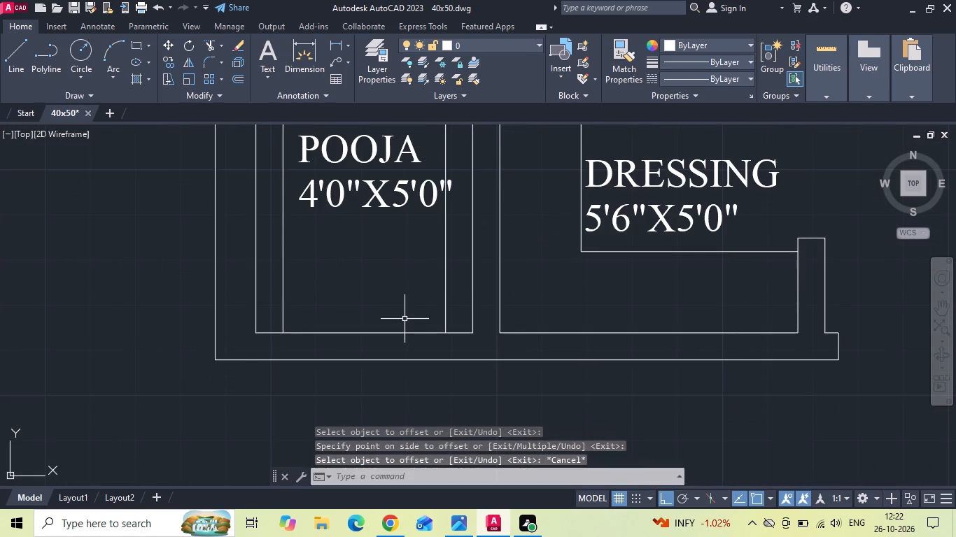
Extend the two 6" offset lines in the pooja room through the dining-side wall to its outer face.
text(EX)
key(space)
drag(269, 316, 295, 315)
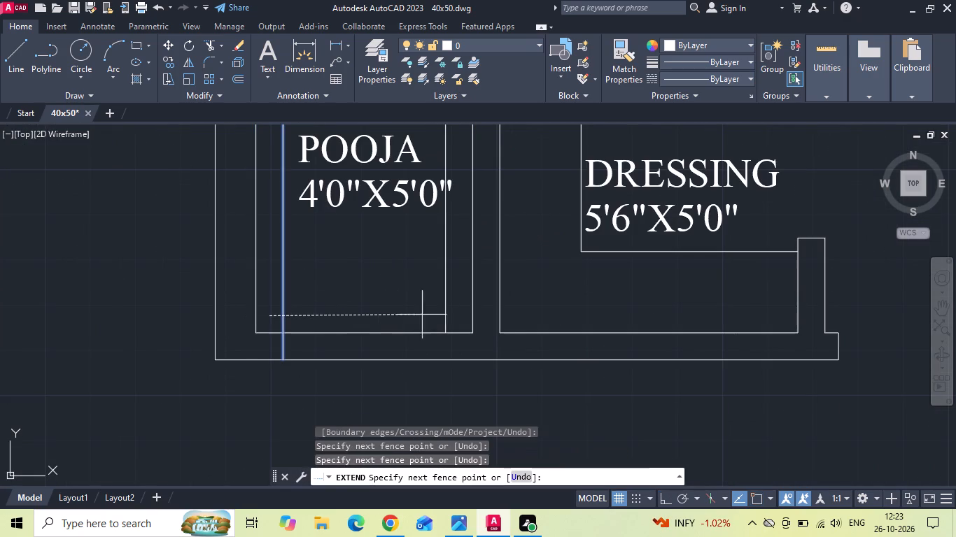
click(456, 310)
key(Escape)
Trim the dining-side wall between the two lines to open the pooja doorway, and remove the leftover lines inside the room.
key(t)
key(r)
key(space)
drag(400, 313, 378, 384)
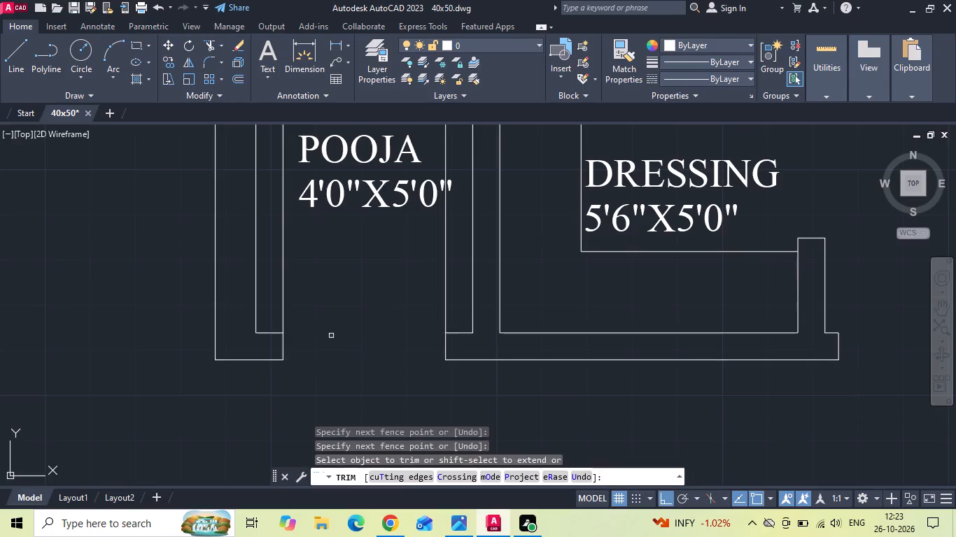
click(283, 306)
click(442, 302)
click(455, 302)
scroll(401, 303, down, 1)
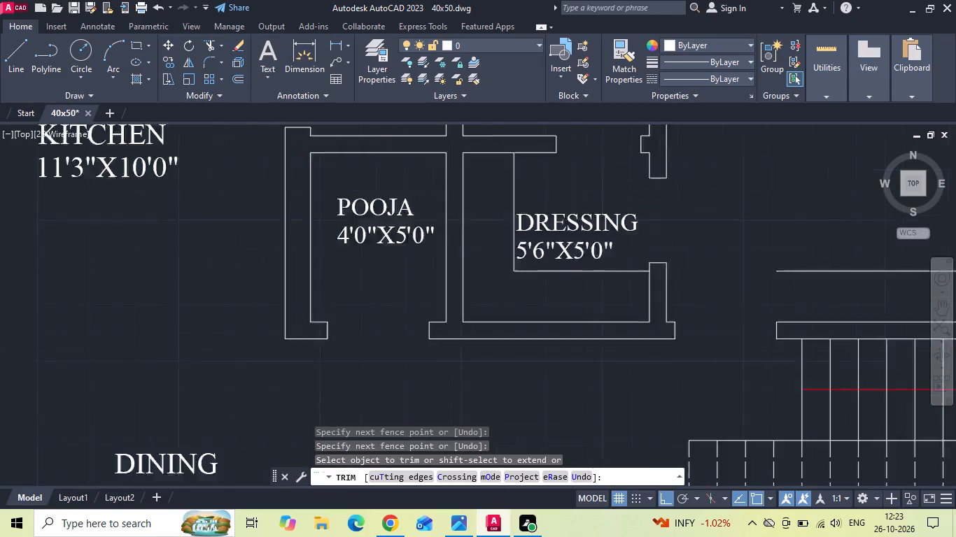
scroll(401, 303, down, 3)
key(Escape)
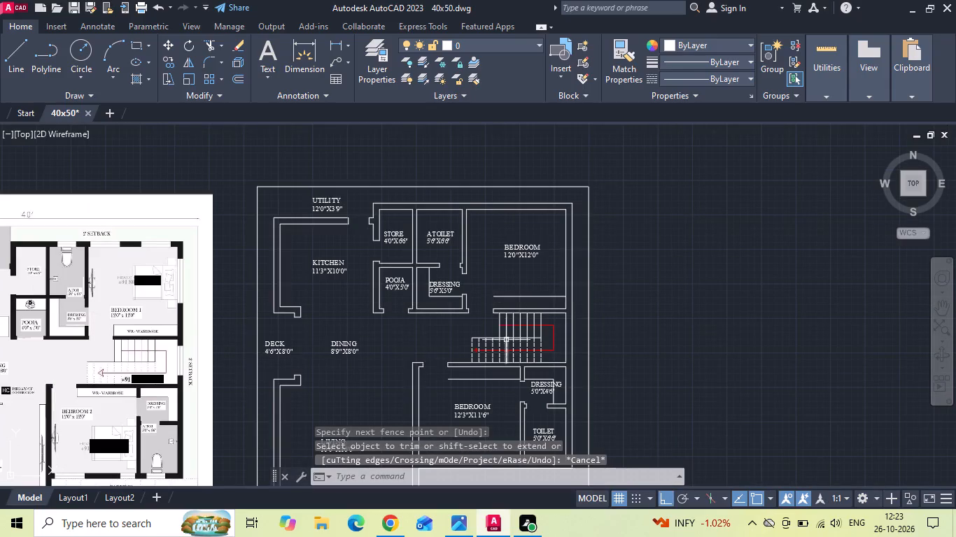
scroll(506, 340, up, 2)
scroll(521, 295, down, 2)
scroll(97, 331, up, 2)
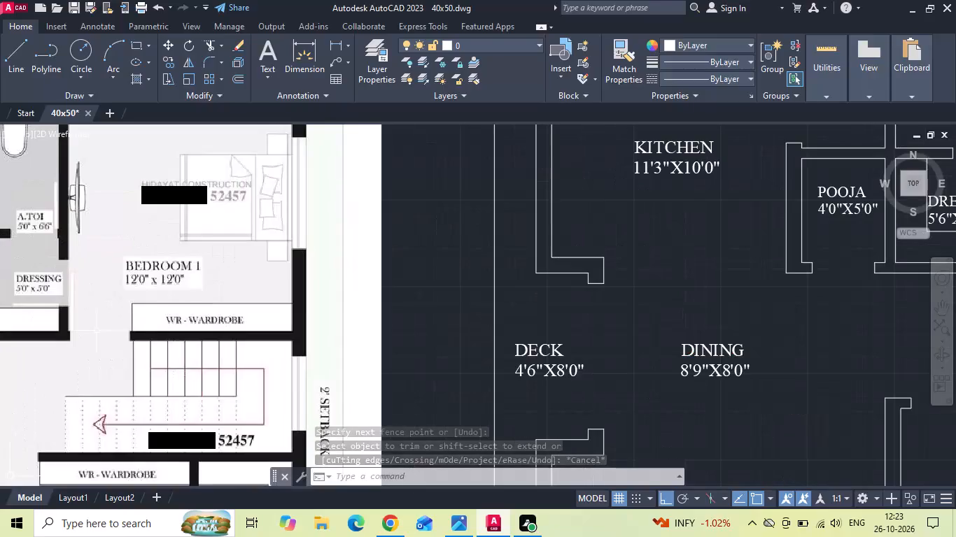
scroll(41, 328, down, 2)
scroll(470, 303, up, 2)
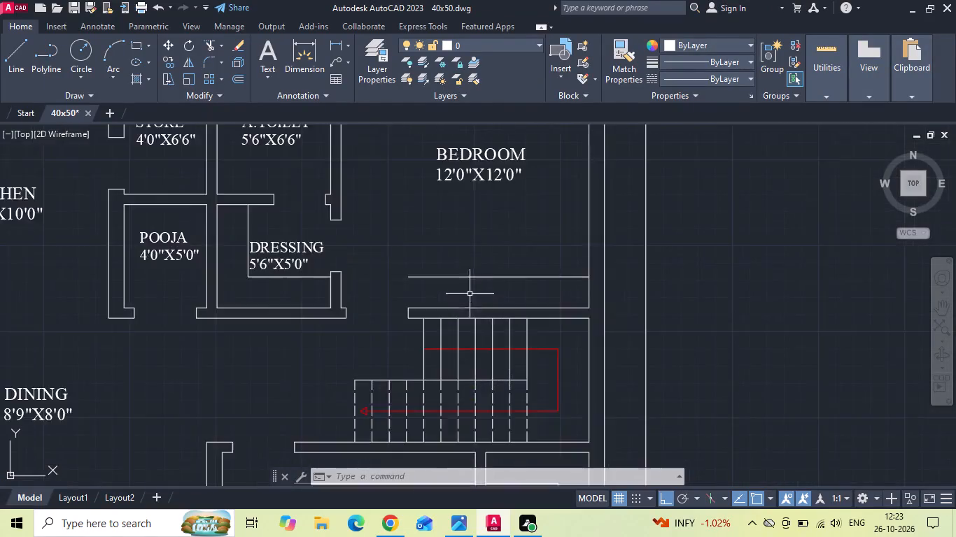
Draw a vertical line from the wall-end corner by the stairs up past the wardrobe line in the 12'0"X12'0" bedroom.
scroll(435, 280, up, 2)
key(l)
key(space)
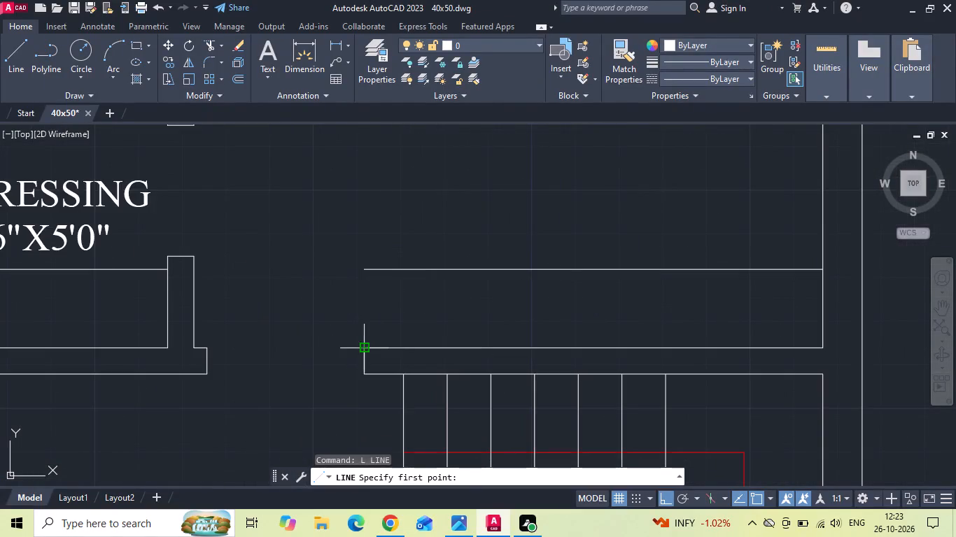
drag(360, 345, 364, 330)
click(388, 182)
key(Escape)
Copy the new vertical line 3" inward along the wardrobe in the 12'0"X12'0" bedroom.
drag(377, 289, 339, 297)
click(324, 298)
right_click(318, 296)
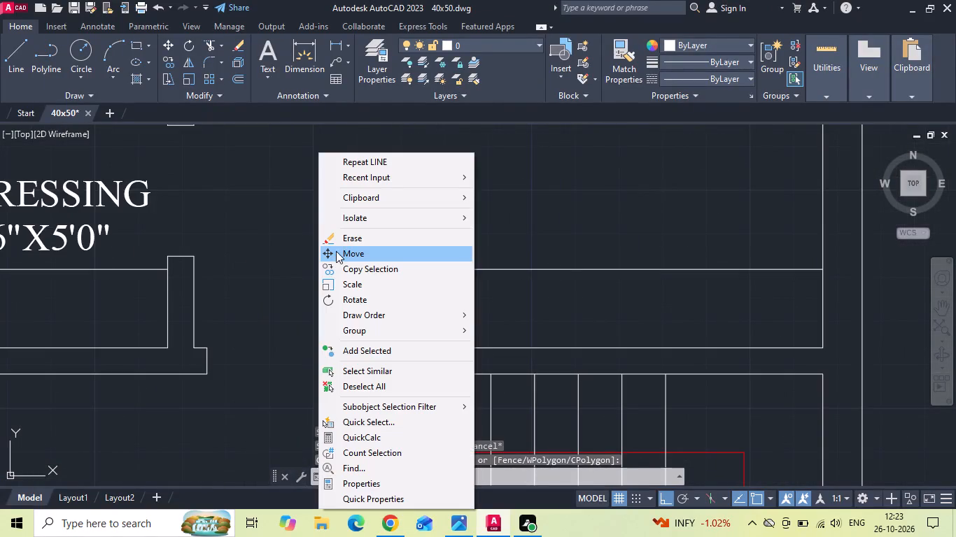
click(337, 269)
drag(435, 198, 470, 199)
text(3)
key(space)
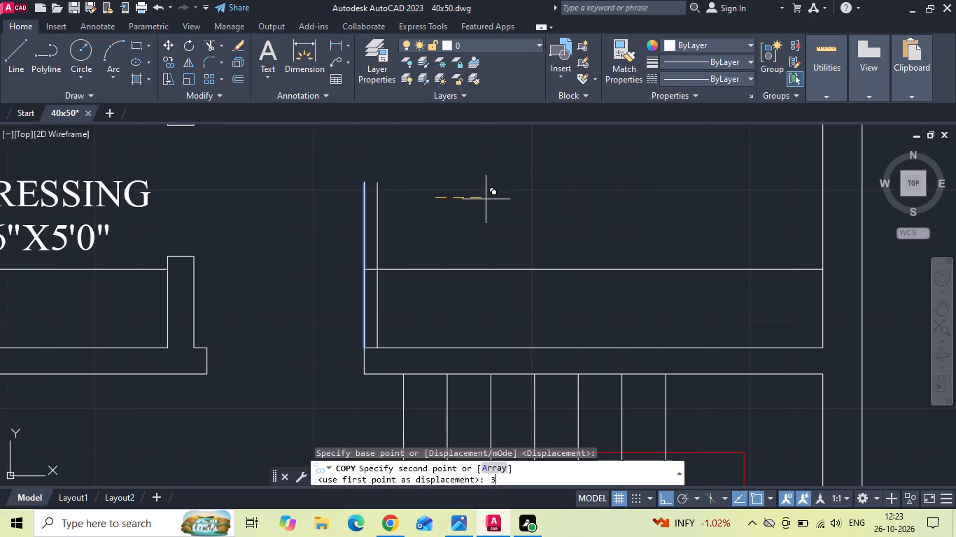
key(Escape)
Trim away the original vertical line, the wardrobe line's overhang and the copy's excess so the wardrobe end closes neatly.
key(t)
key(r)
key(space)
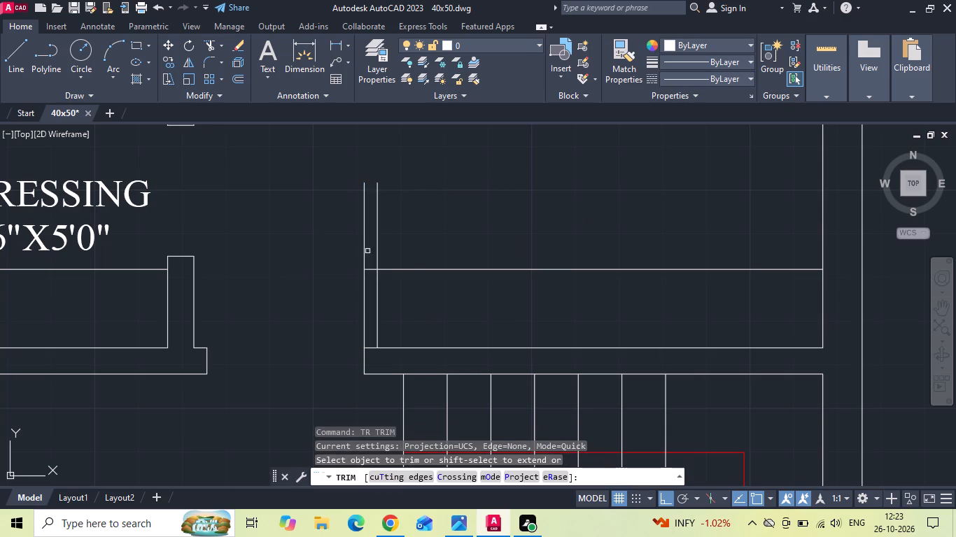
click(363, 305)
click(369, 267)
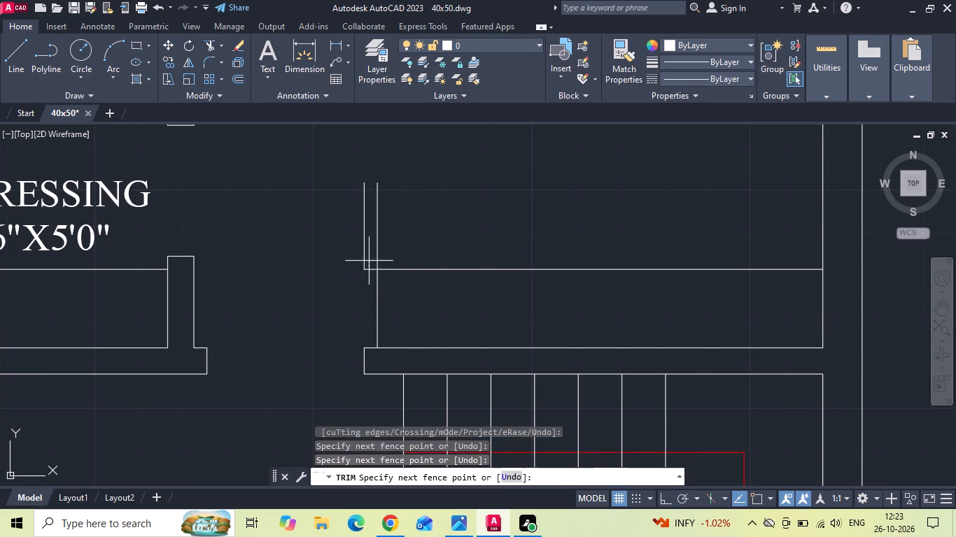
click(362, 237)
drag(380, 228, 418, 205)
click(369, 271)
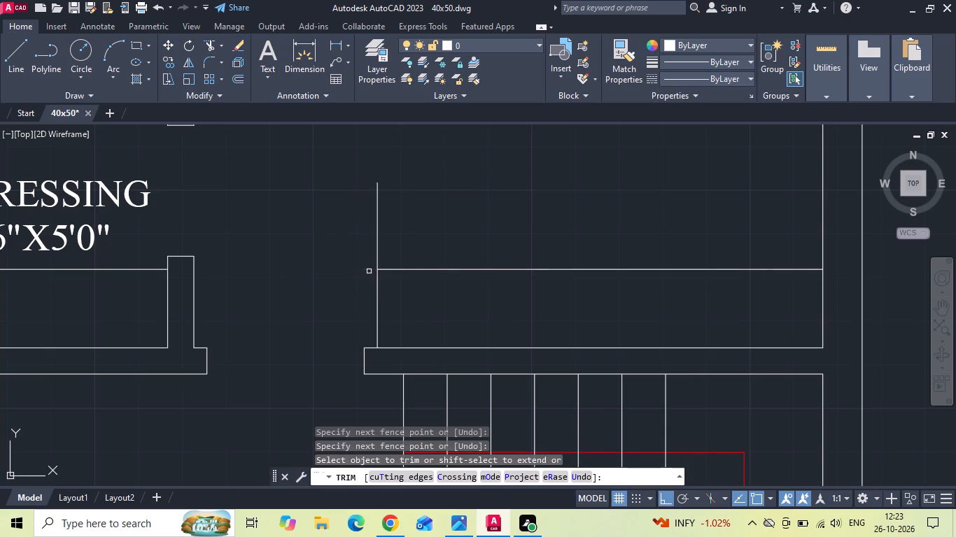
click(387, 245)
click(352, 206)
scroll(351, 198, down, 3)
key(Escape)
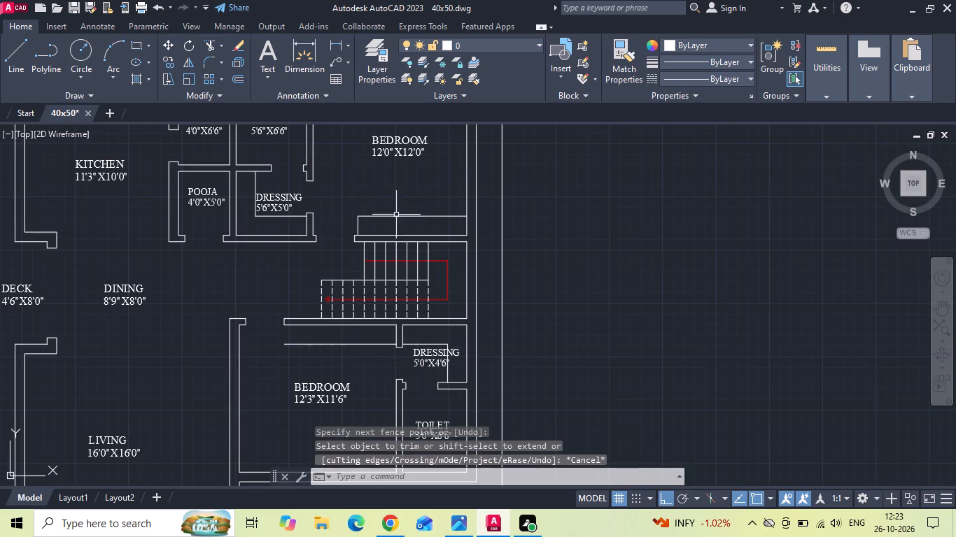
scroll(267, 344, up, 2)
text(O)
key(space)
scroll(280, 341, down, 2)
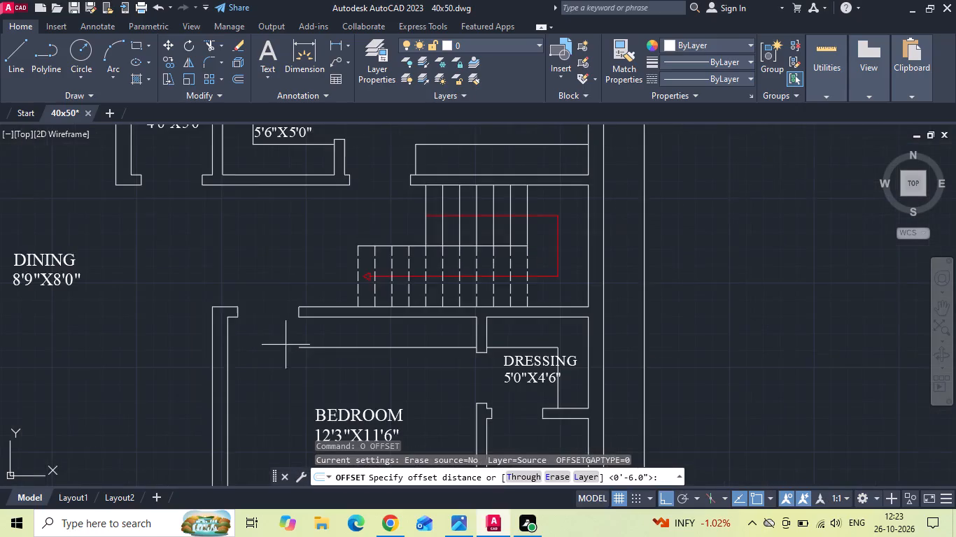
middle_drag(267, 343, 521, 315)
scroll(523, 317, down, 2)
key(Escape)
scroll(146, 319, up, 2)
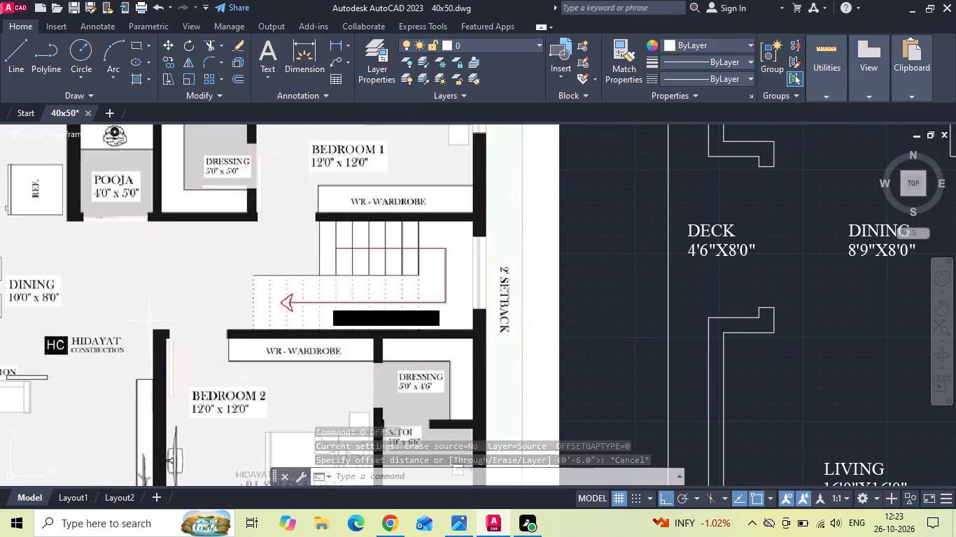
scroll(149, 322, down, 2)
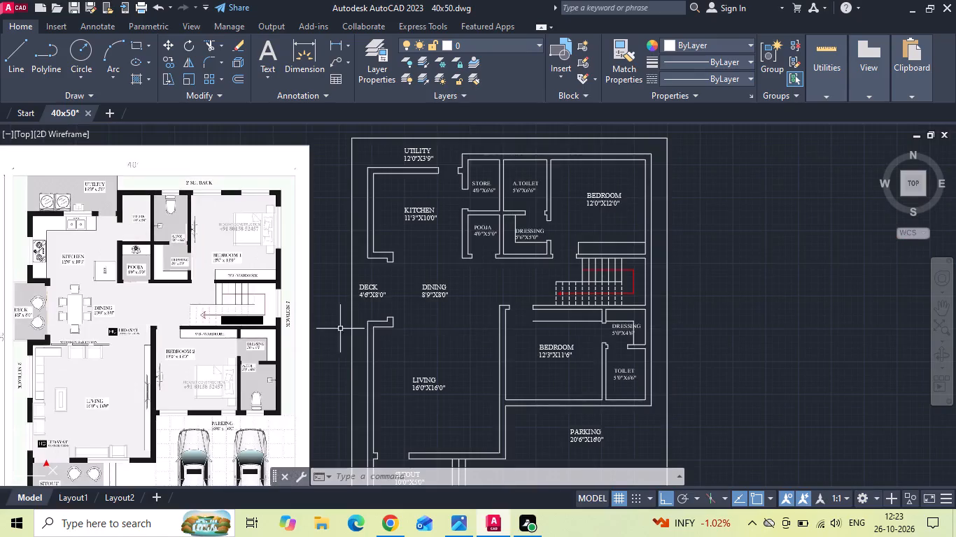
Extend the wall's end line beside the 12'3"X11'6" bedroom doorway down to the wardrobe front line.
scroll(541, 315, up, 4)
text(EX)
key(space)
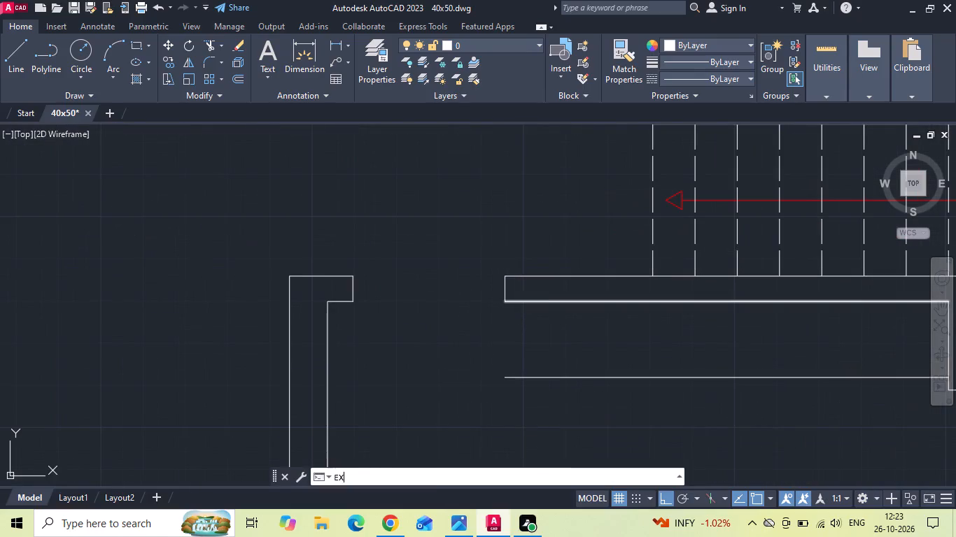
drag(500, 291, 514, 292)
key(Escape)
Copy the extended end line 3" inward along the wardrobe in the 12'3"X11'6" bedroom.
drag(510, 292, 486, 297)
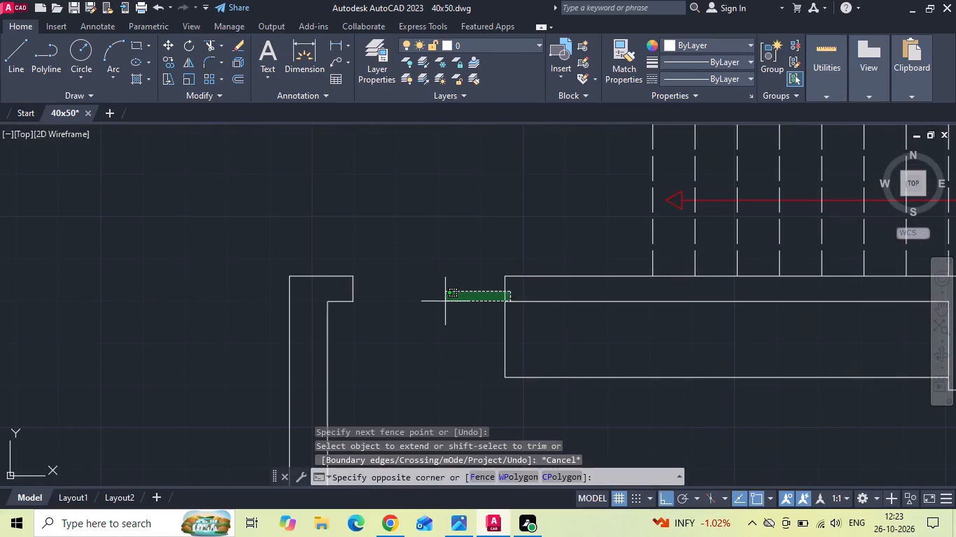
click(437, 299)
right_click(435, 294)
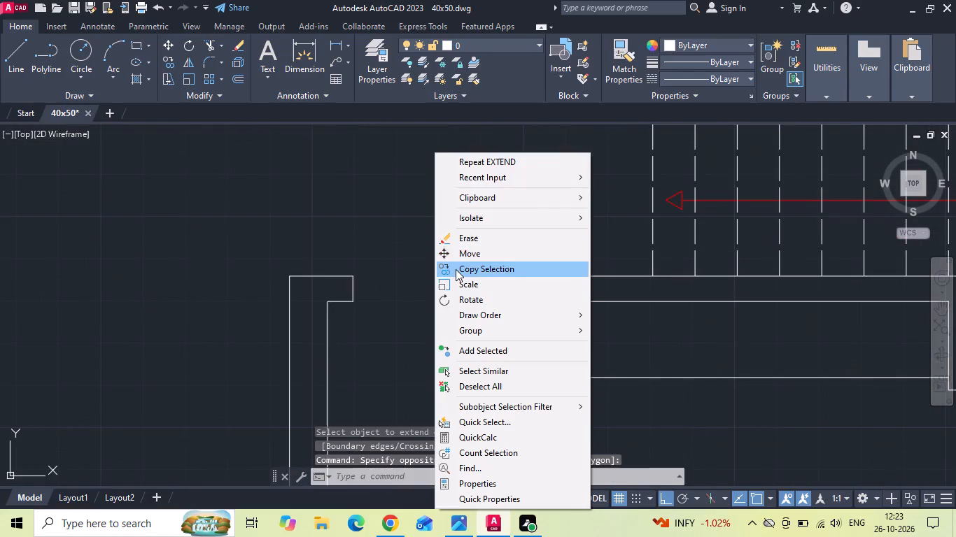
click(456, 269)
drag(409, 343, 435, 346)
key(2)
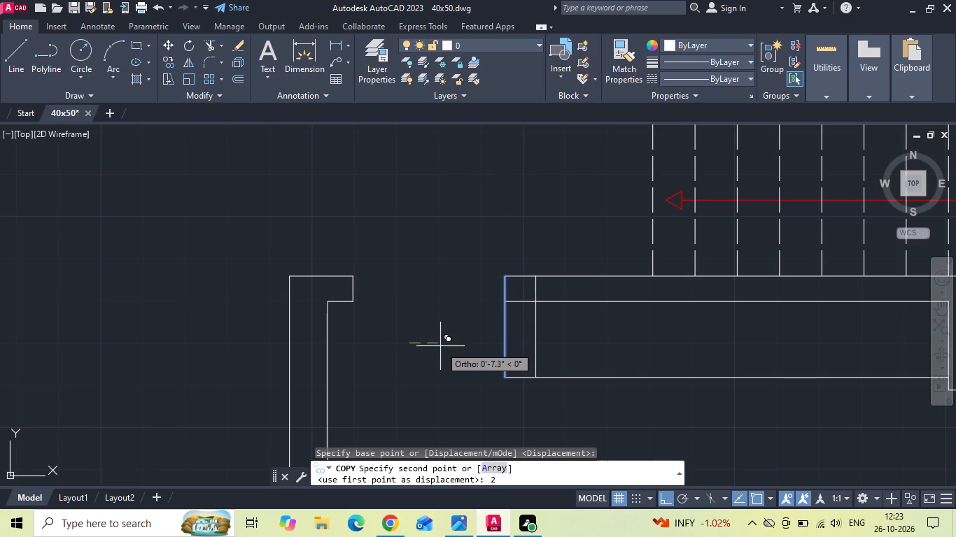
key(BackSpace)
text(3)
key(space)
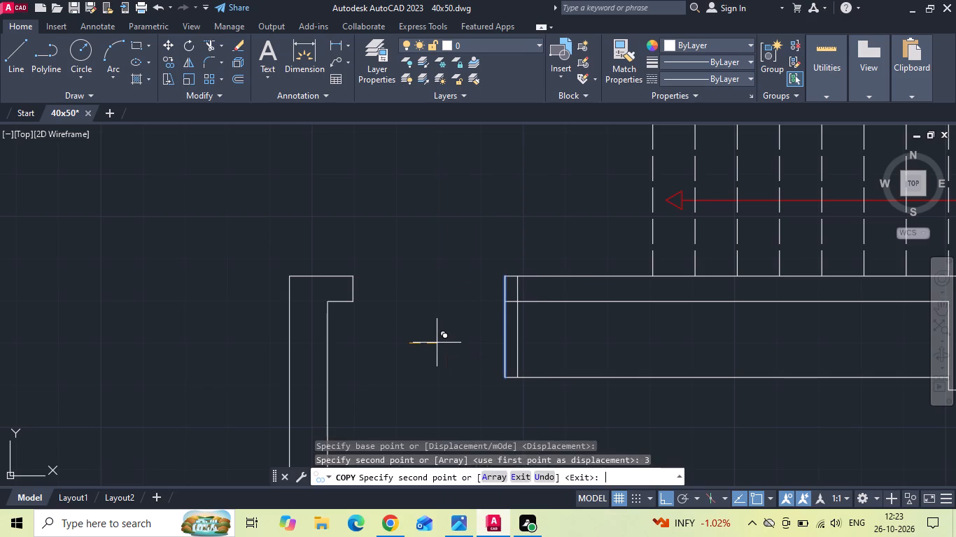
key(Escape)
Trim the outer end line and overhang below the wall, and the copied line's piece inside the wall, closing the wardrobe end.
text(TR)
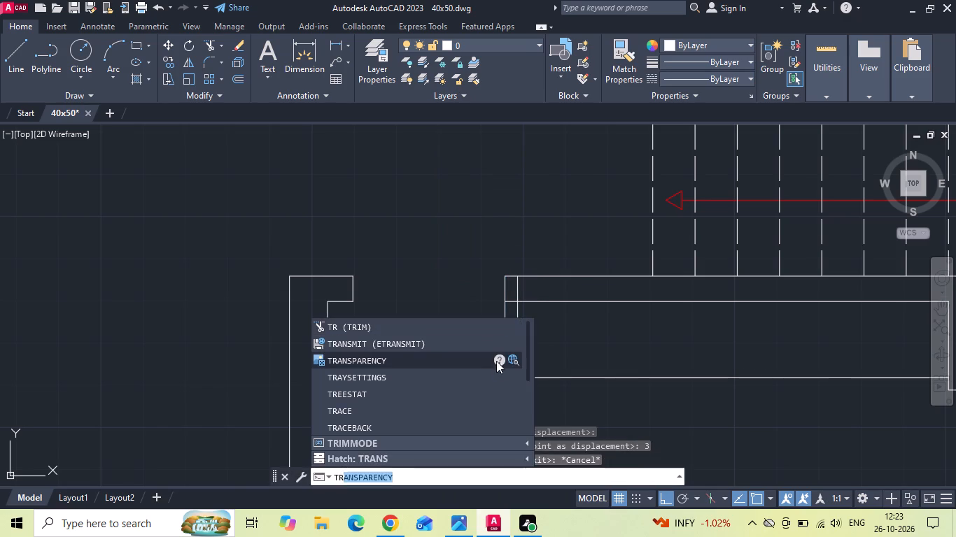
key(Escape)
key(Escape)
text(TR)
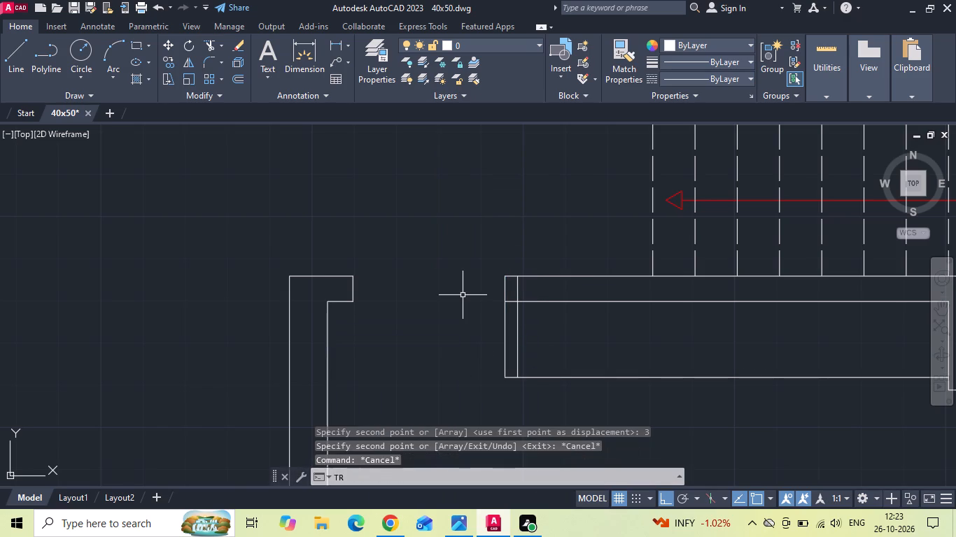
key(space)
click(507, 354)
click(507, 376)
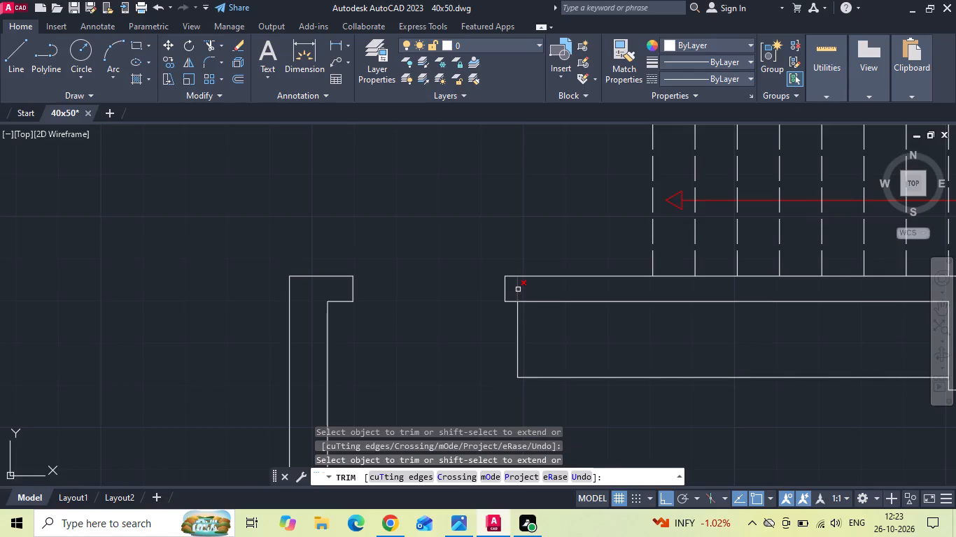
click(519, 287)
key(Escape)
Save the drawing.
key(ctrl+s)
key(ctrl+s)
Draw an L-shape outside the plan with a 3' vertical line and a 3' horizontal line from its lower end.
scroll(477, 283, down, 2)
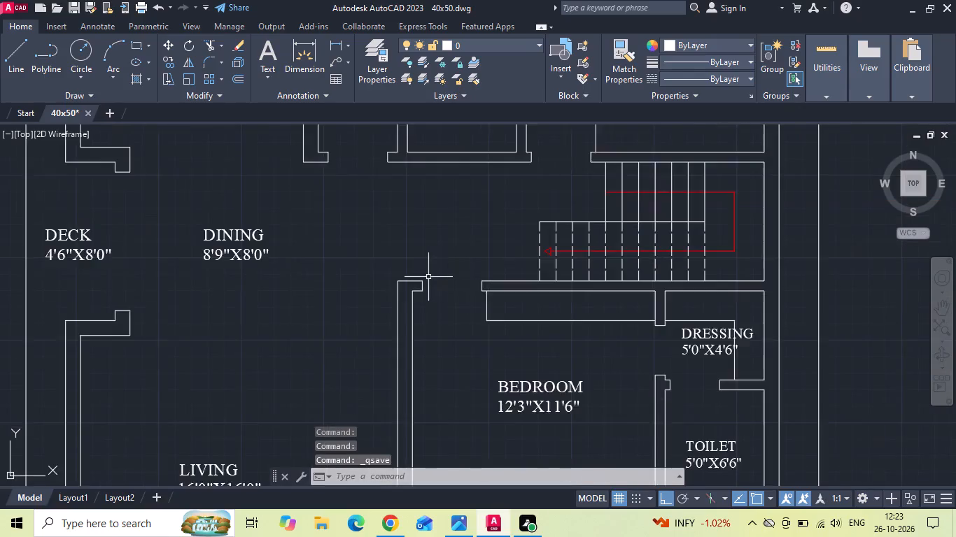
scroll(428, 277, down, 2)
middle_drag(379, 315, 393, 299)
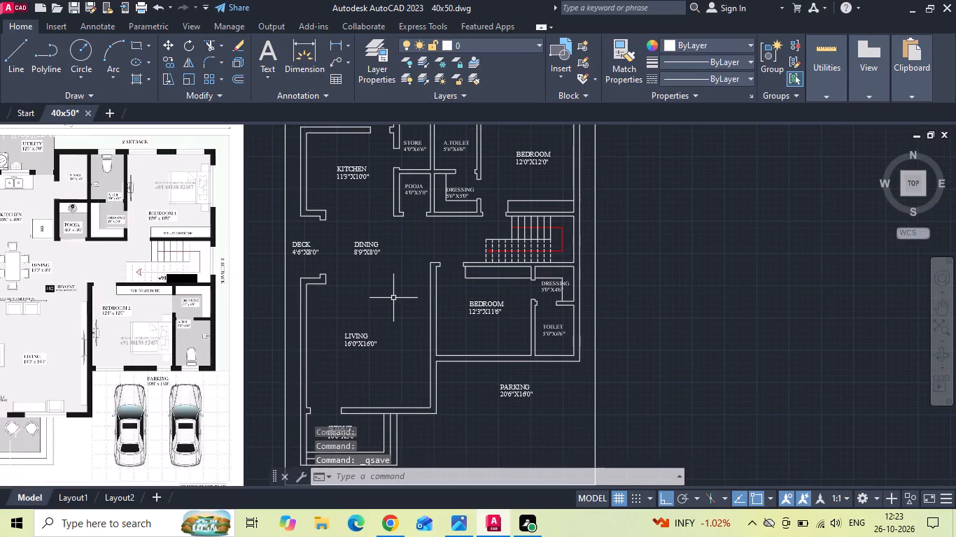
scroll(381, 308, down, 1)
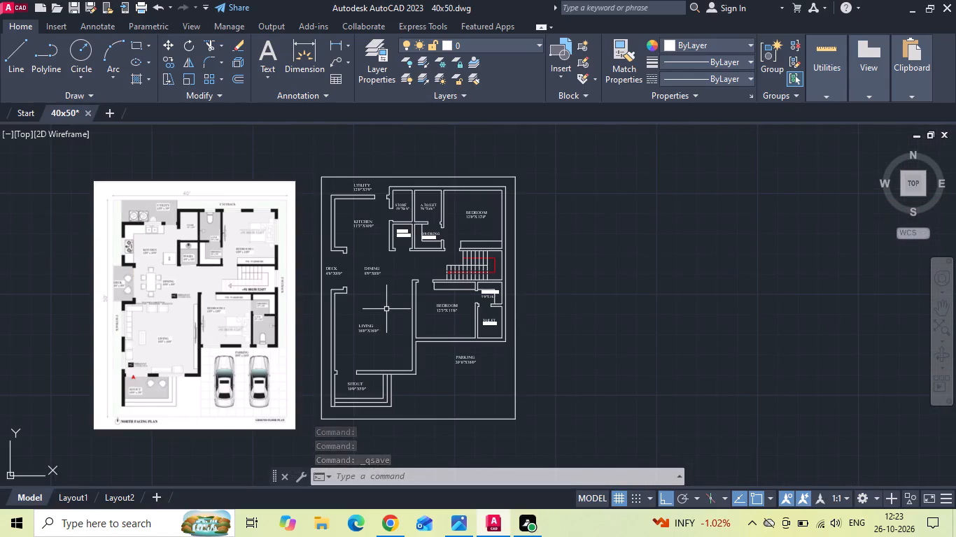
key(l)
key(space)
drag(537, 271, 537, 282)
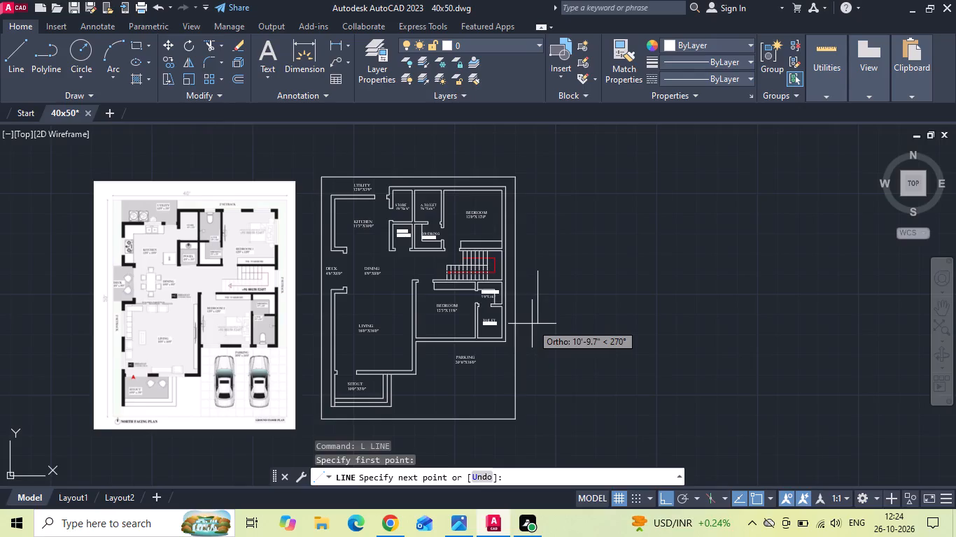
text(3')
key(Return)
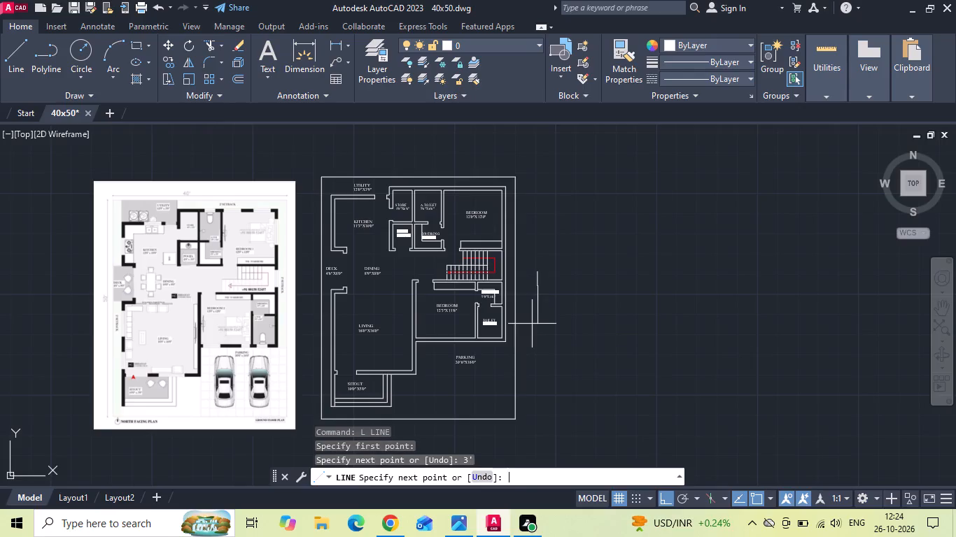
text(3')
key(Return)
key(Escape)
Draw a 4' vertical line beside the 3' L-shape, with a 4" horizontal segment from its lower end.
scroll(568, 257, up, 3)
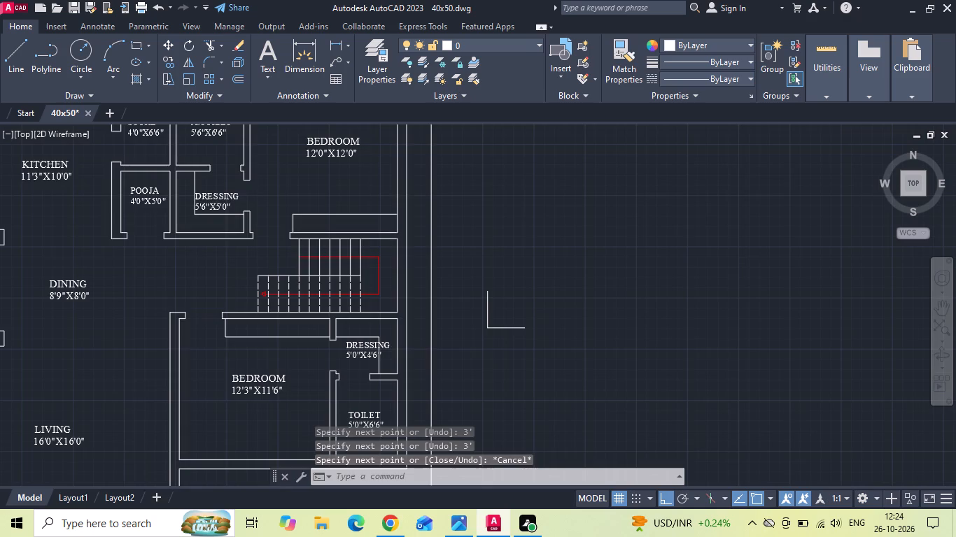
text(L)
key(space)
drag(540, 249, 532, 331)
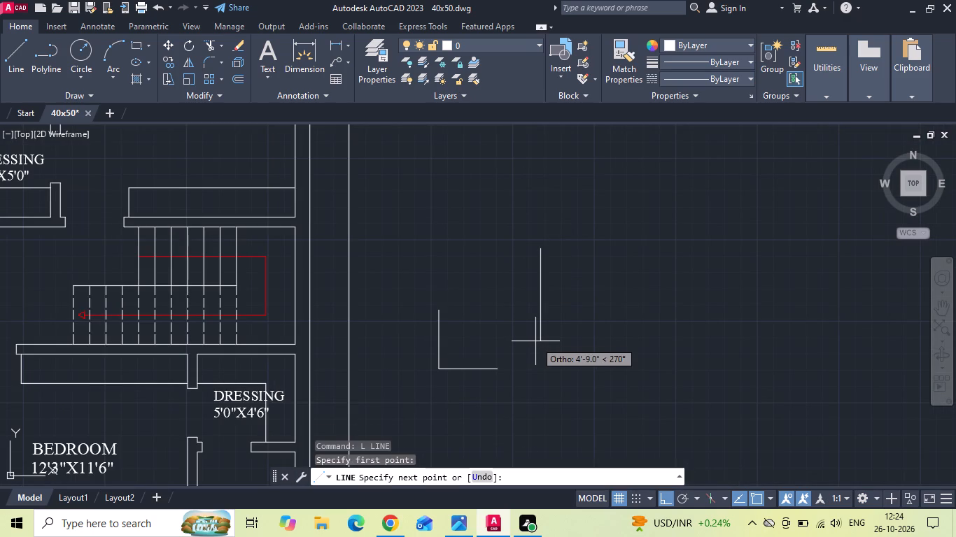
text(4')
key(Return)
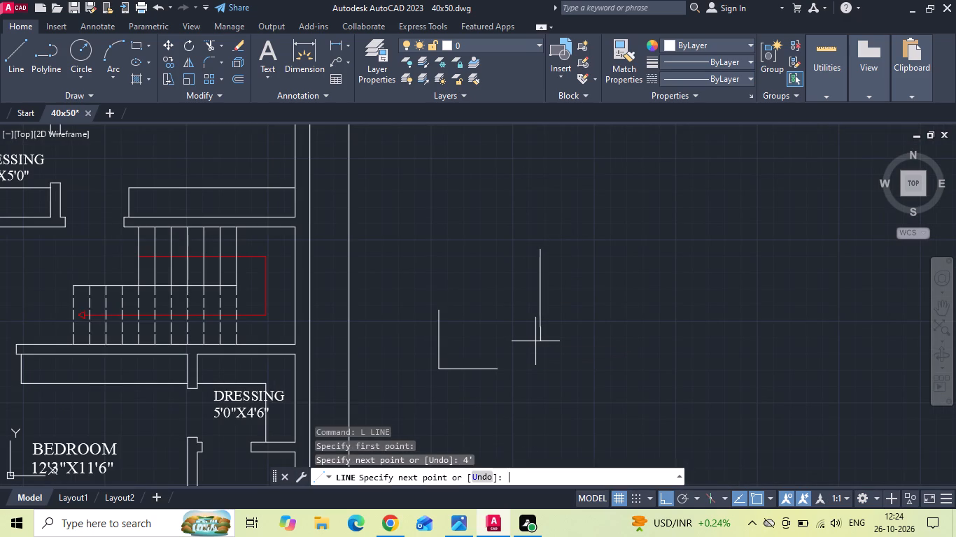
key(4)
key(Return)
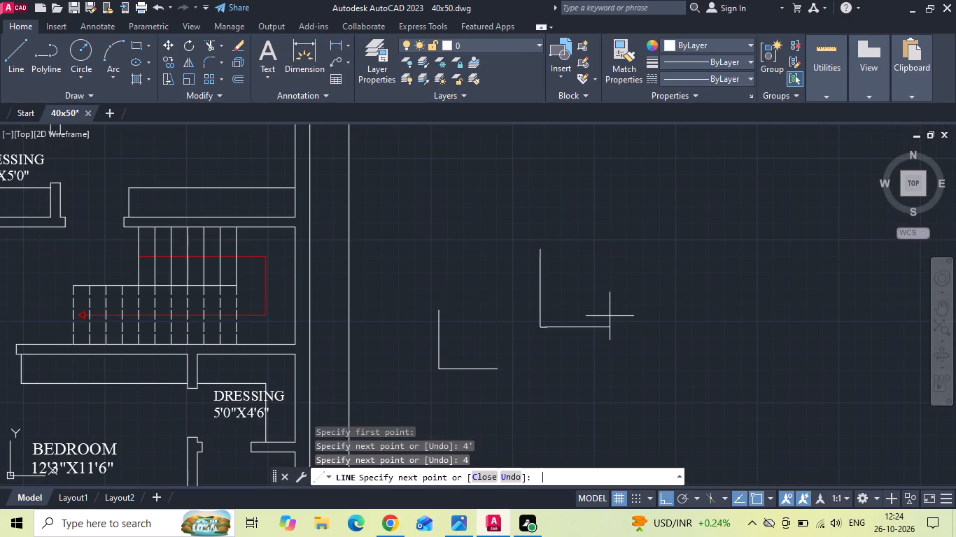
key(Escape)
Erase the 4" segment and draw a 4' horizontal line from the lower end of the 4' vertical line.
scroll(549, 333, up, 1)
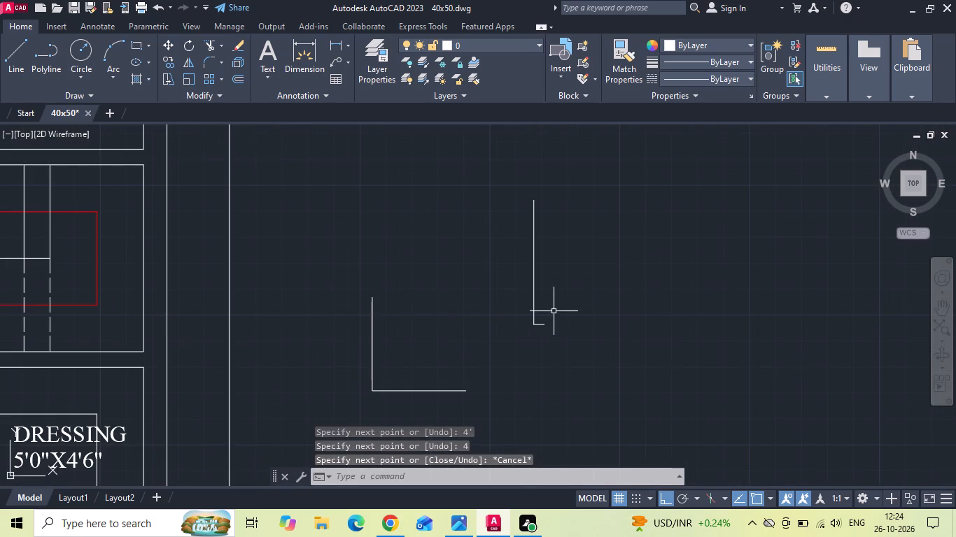
drag(555, 308, 547, 327)
click(542, 343)
key(Delete)
text(L)
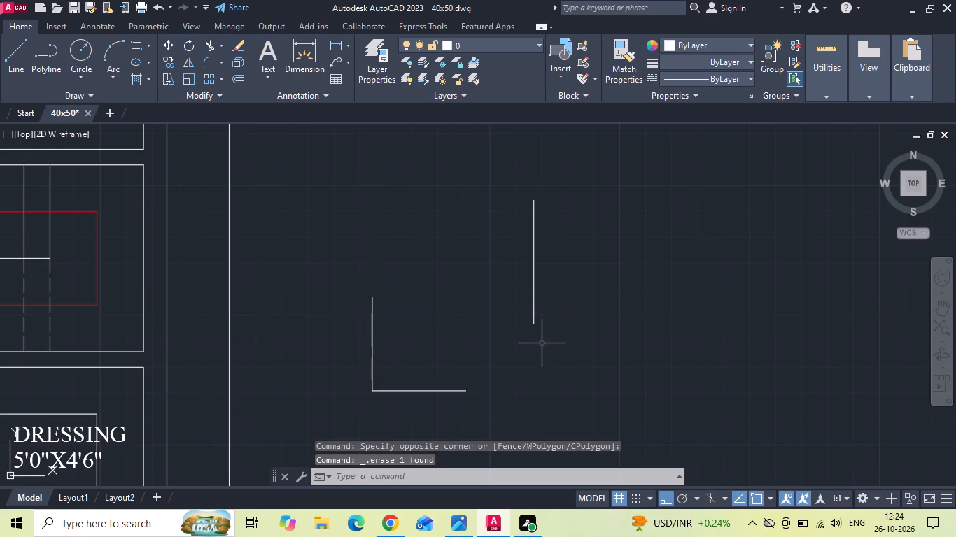
key(space)
drag(531, 327, 546, 329)
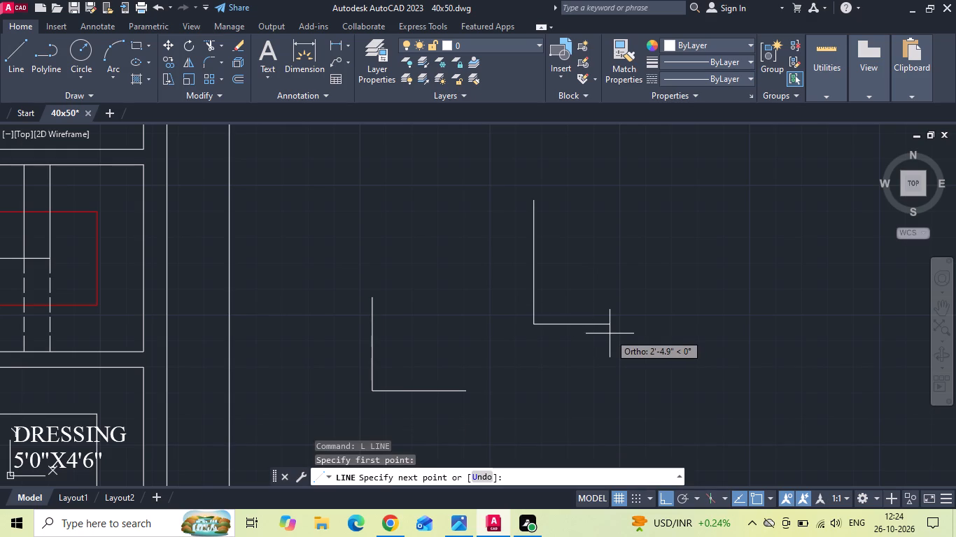
text(4')
key(Return)
key(Escape)
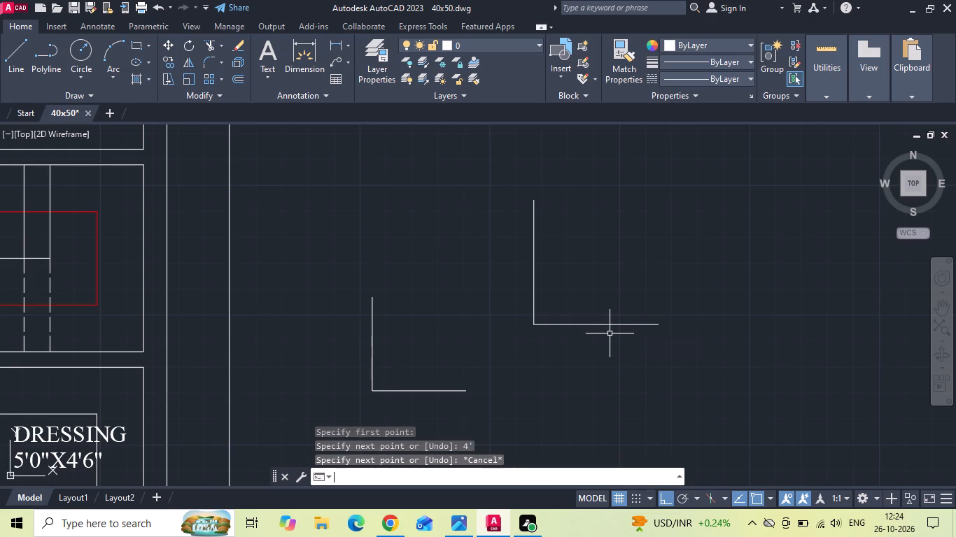
Draw a third L-shape below the others with a 2'6" vertical line and a 2'6" horizontal line.
key(l)
key(space)
middle_drag(567, 329, 489, 187)
drag(452, 245, 443, 343)
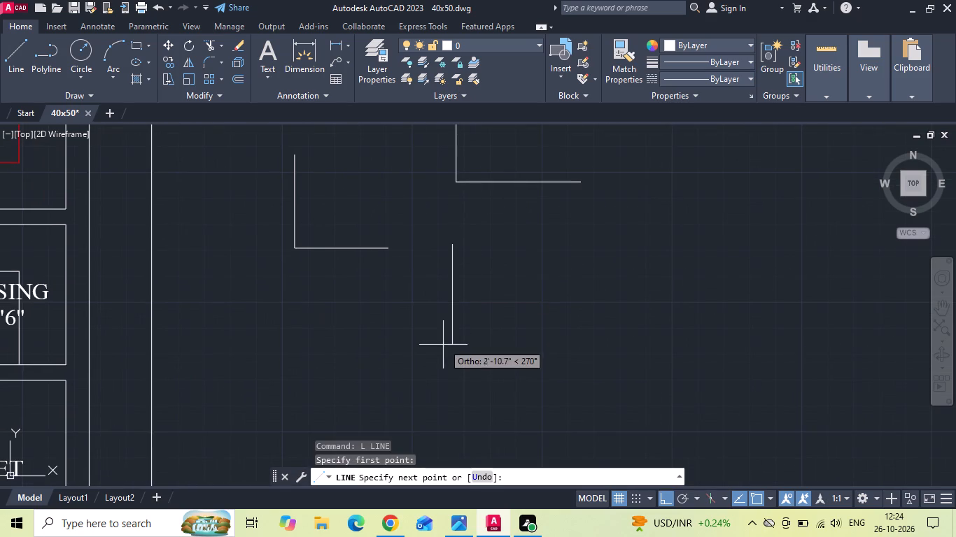
text(2'6)
key(Return)
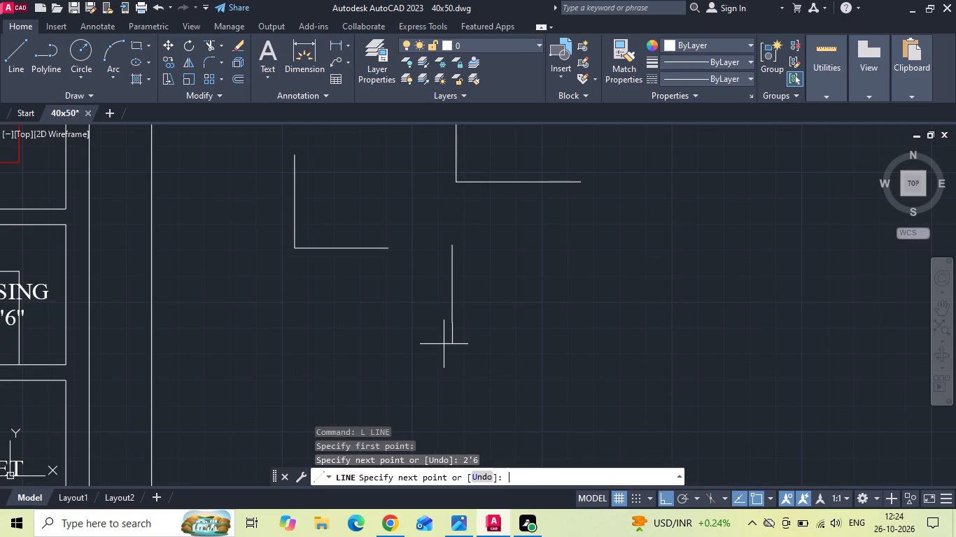
text(2'6)
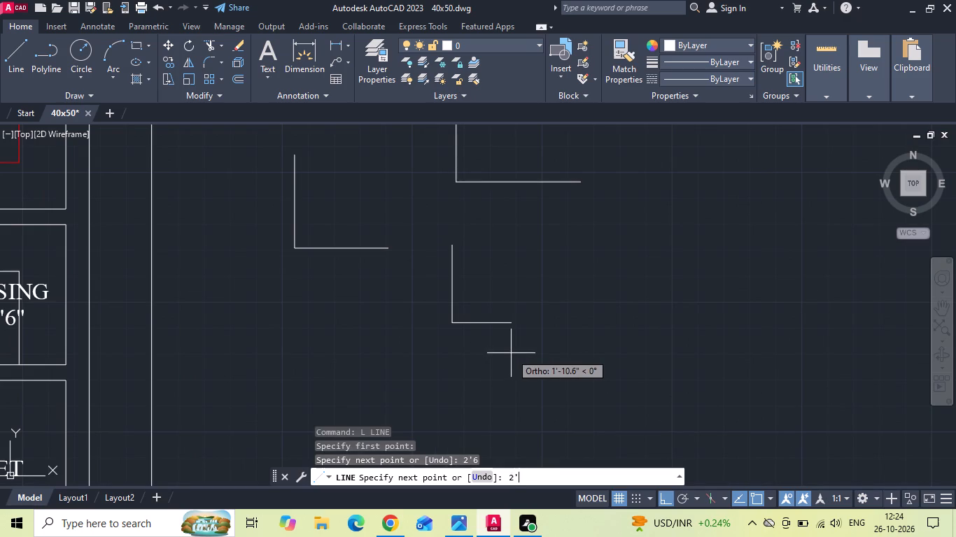
key(Return)
key(Escape)
scroll(519, 364, down, 2)
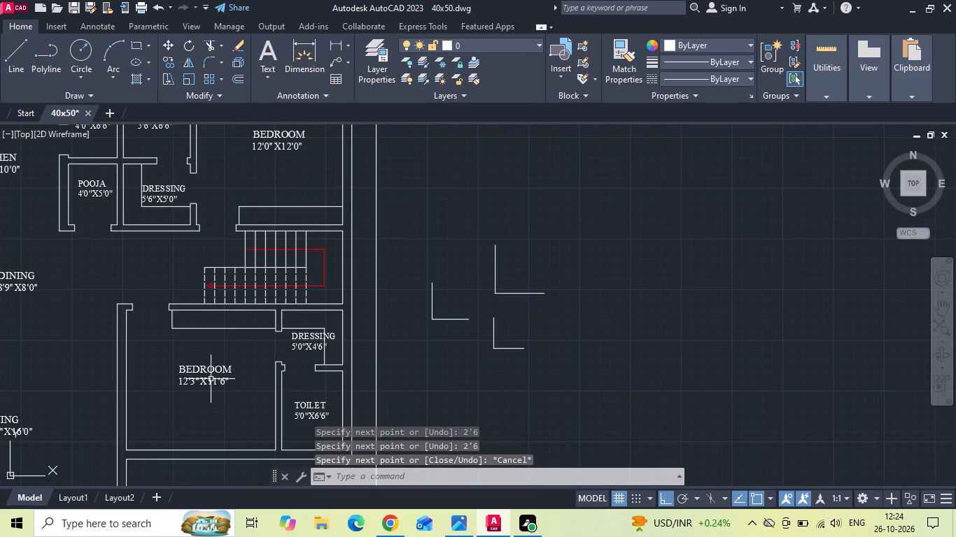
Copy the DINING 8'9"X8'0" label into the wardrobe outline just below the stairs, with ortho off.
scroll(328, 327, down, 1)
click(134, 299)
right_click(134, 299)
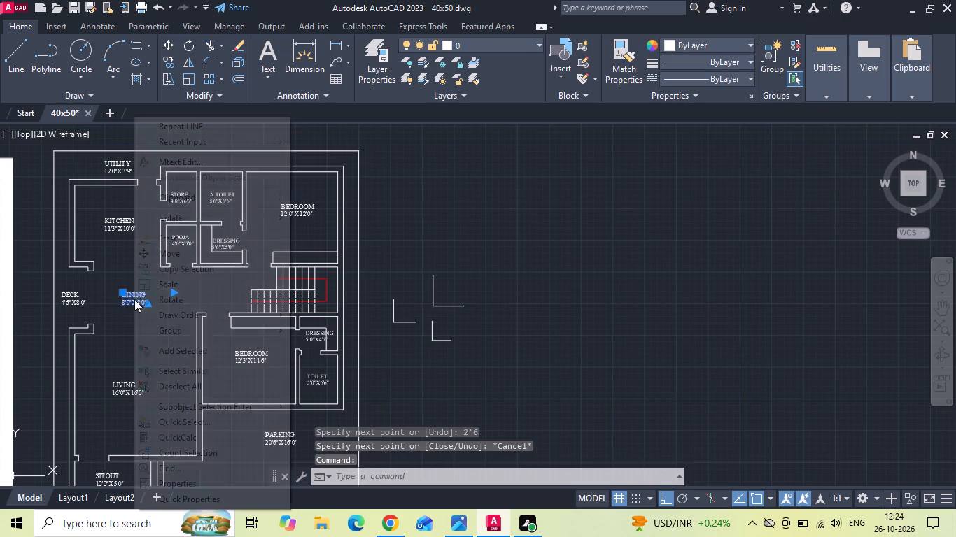
click(199, 273)
scroll(129, 295, up, 2)
drag(129, 295, 129, 296)
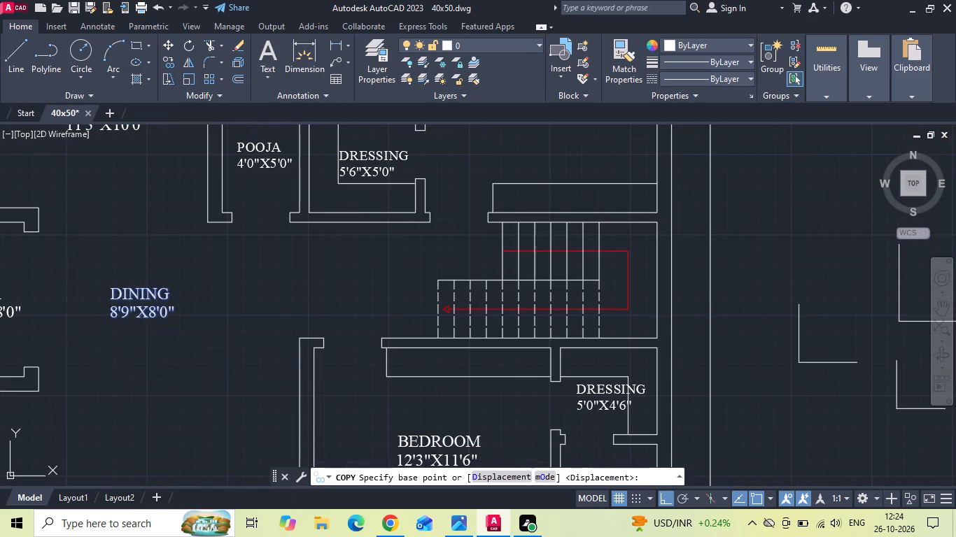
drag(129, 296, 141, 299)
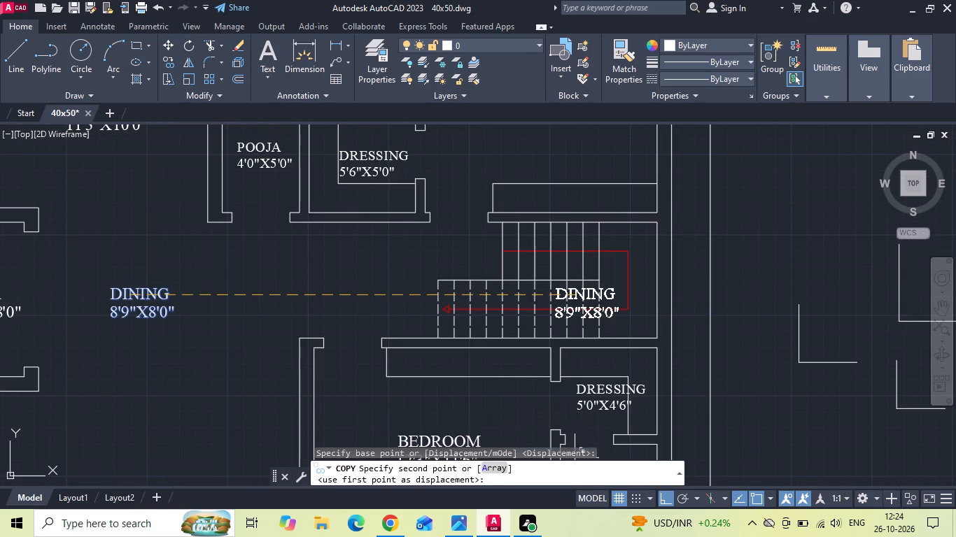
click(667, 499)
scroll(466, 372, up, 1)
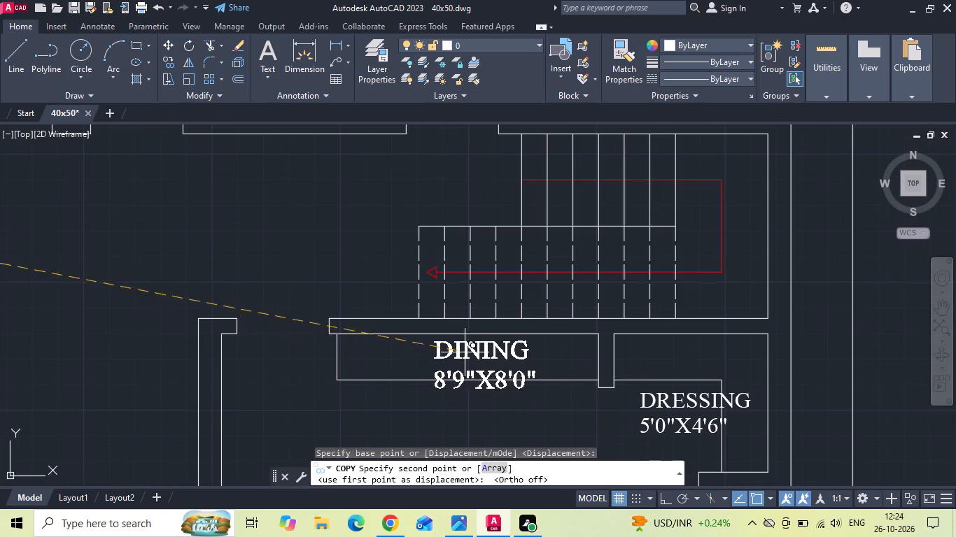
click(442, 357)
key(Escape)
Replace the copied label's text with WA-WARDROBE and set its text height to 5".
double_click(449, 356)
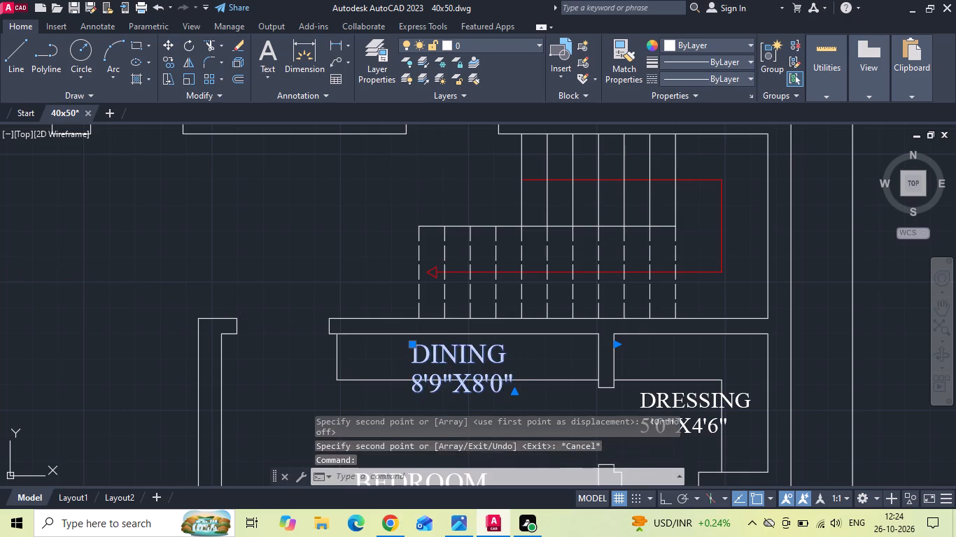
drag(518, 391, 404, 352)
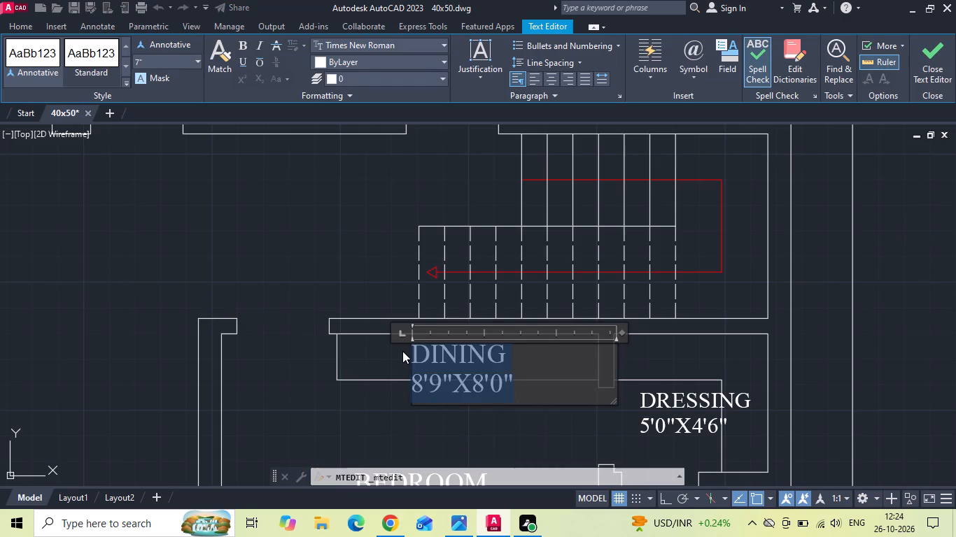
key(BackSpace)
text(WA)
text(-WARDROBE)
key(ctrl+a)
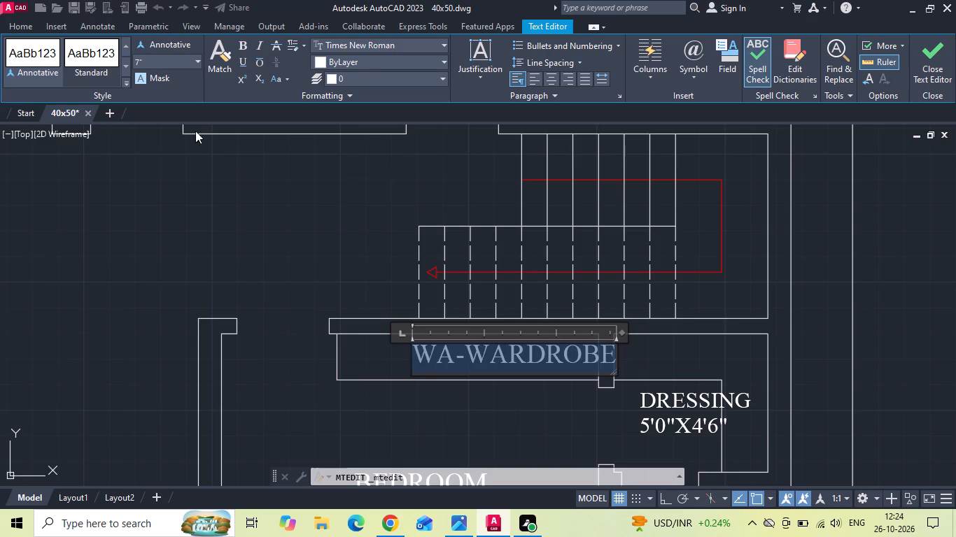
click(173, 67)
key(BackSpace)
text(5")
key(Return)
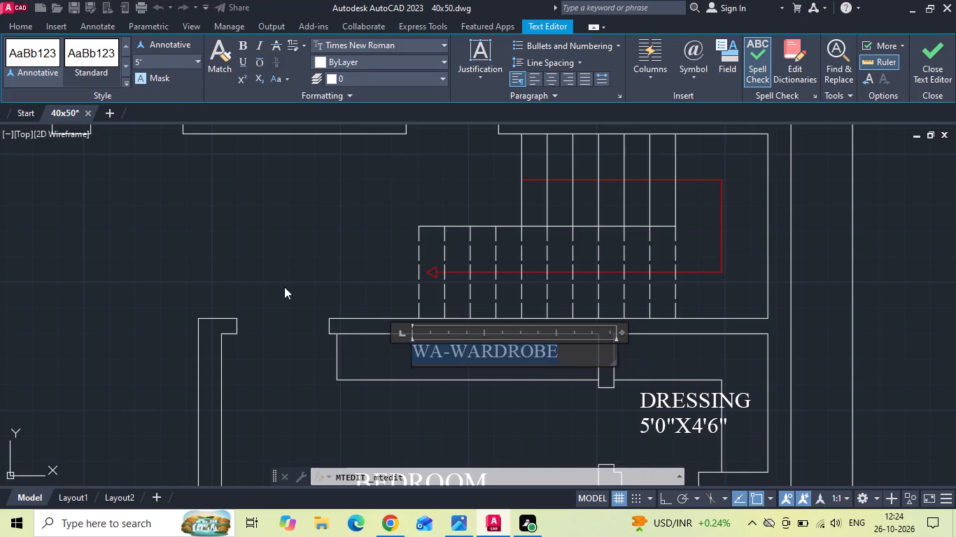
click(288, 361)
Move the WA-WARDROBE label so it sits centrally within the wardrobe outline below the stairs.
click(463, 359)
right_click(463, 359)
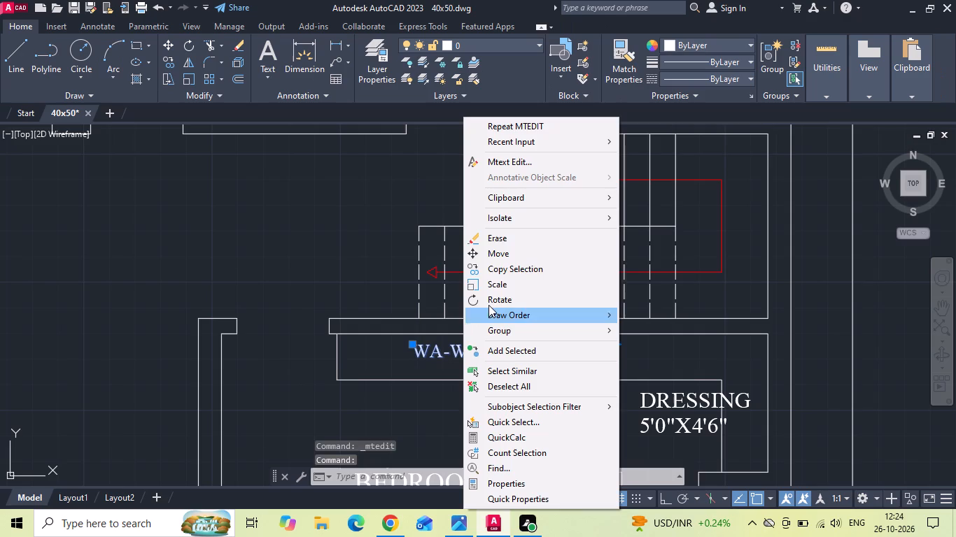
click(507, 259)
scroll(480, 405, up, 2)
click(492, 443)
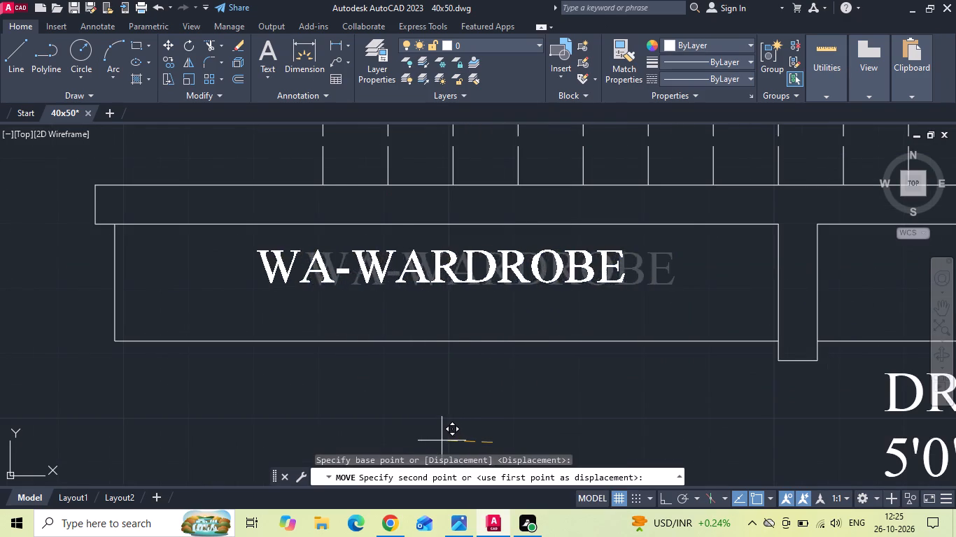
scroll(442, 441, down, 1)
click(453, 440)
click(439, 343)
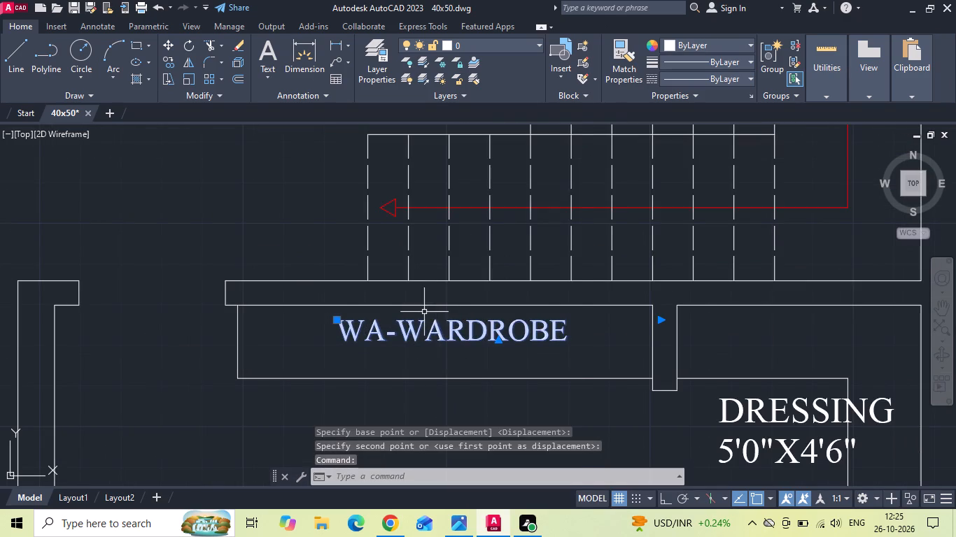
right_click(424, 312)
click(486, 257)
click(463, 426)
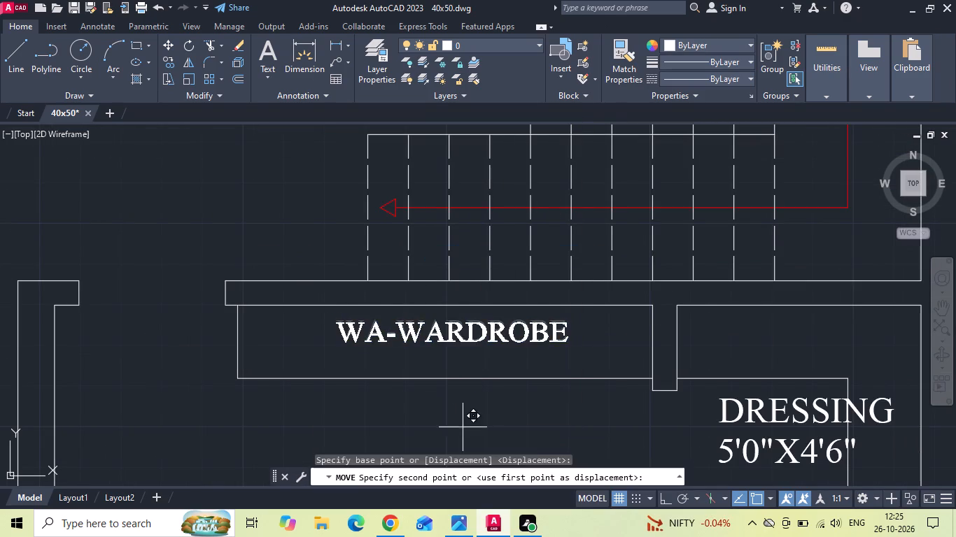
click(463, 433)
Copy the WA-WARDROBE label into the wardrobe outline of the 12'0"X12'0" bedroom above the stairs.
click(456, 332)
right_click(456, 331)
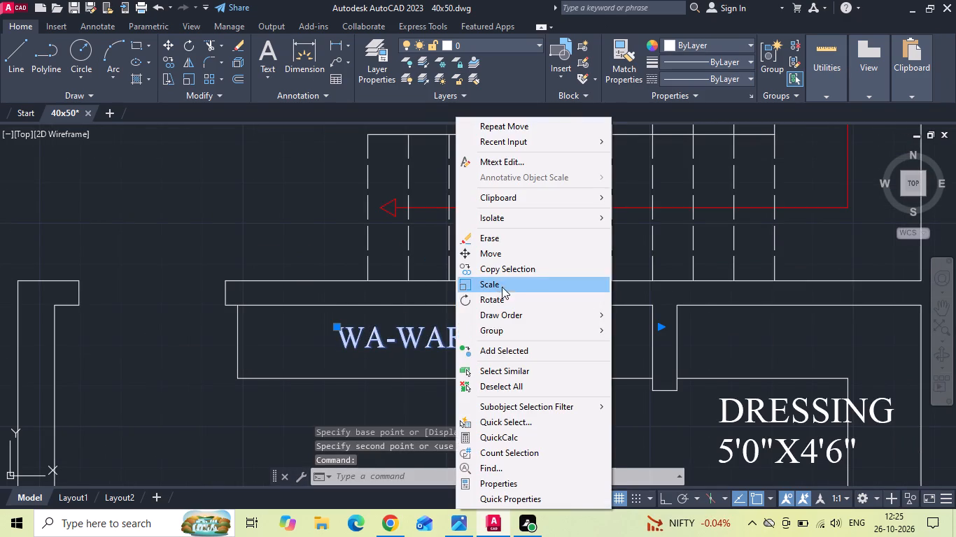
click(502, 273)
scroll(472, 335, down, 2)
drag(470, 336, 475, 303)
scroll(558, 165, up, 1)
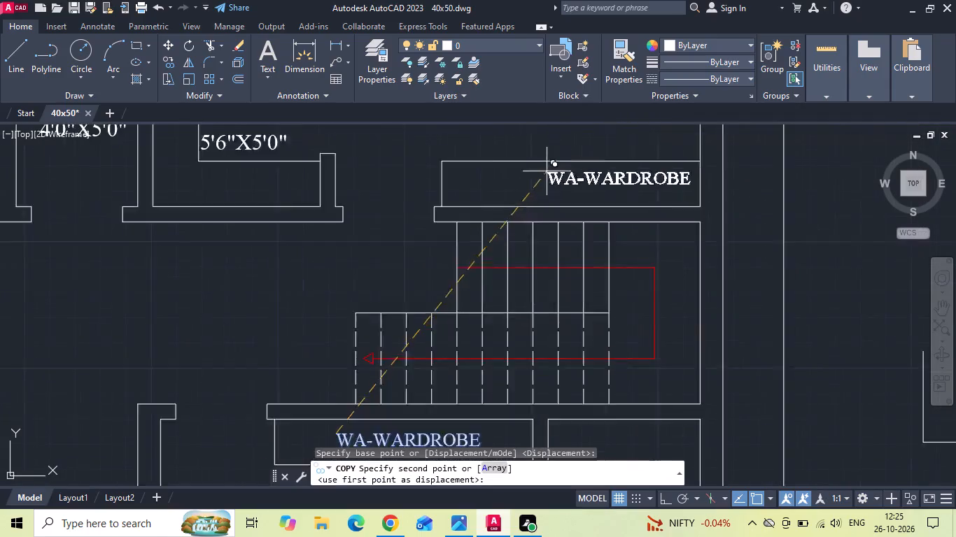
scroll(547, 171, up, 1)
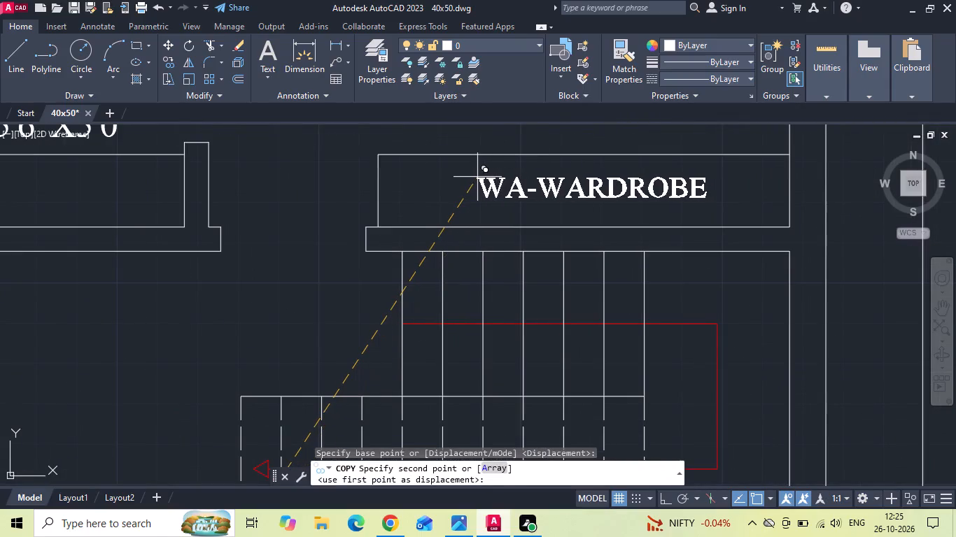
click(479, 177)
Place another copy of the WA-WARDROBE label outside the plan, above the L-shapes.
scroll(479, 177, down, 2)
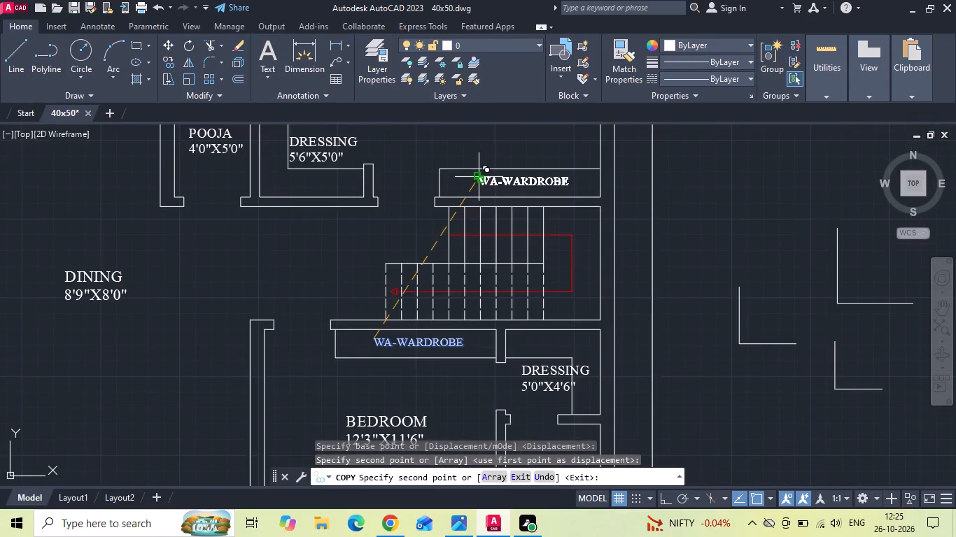
scroll(479, 177, down, 2)
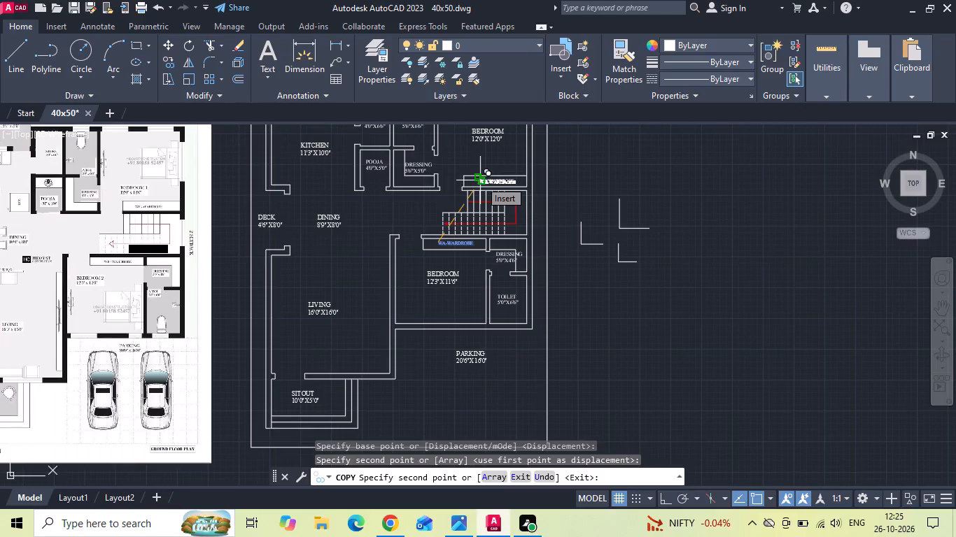
middle_drag(602, 189, 455, 236)
scroll(415, 247, up, 2)
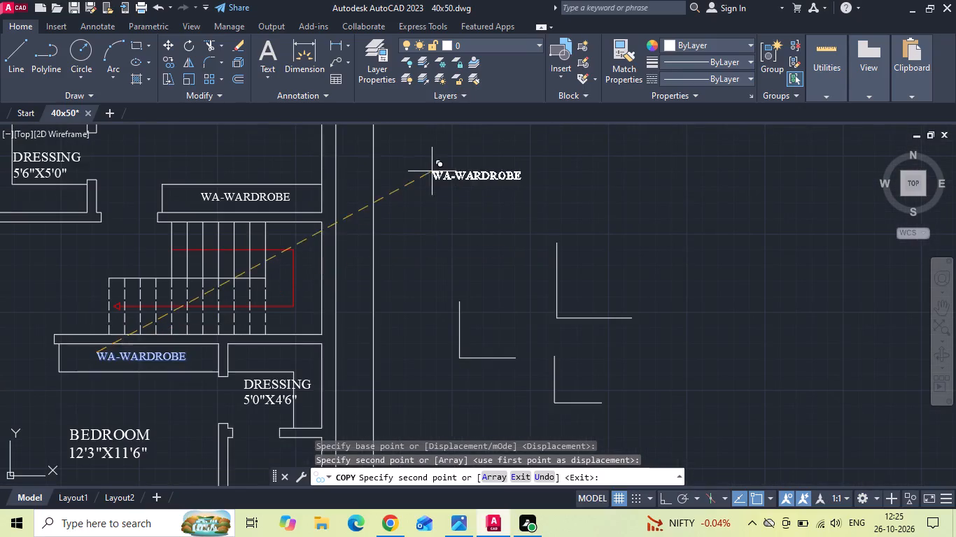
click(432, 171)
key(Escape)
Set the text height of the WA-WARDROBE copy outside the plan to 7".
double_click(474, 168)
double_click(475, 172)
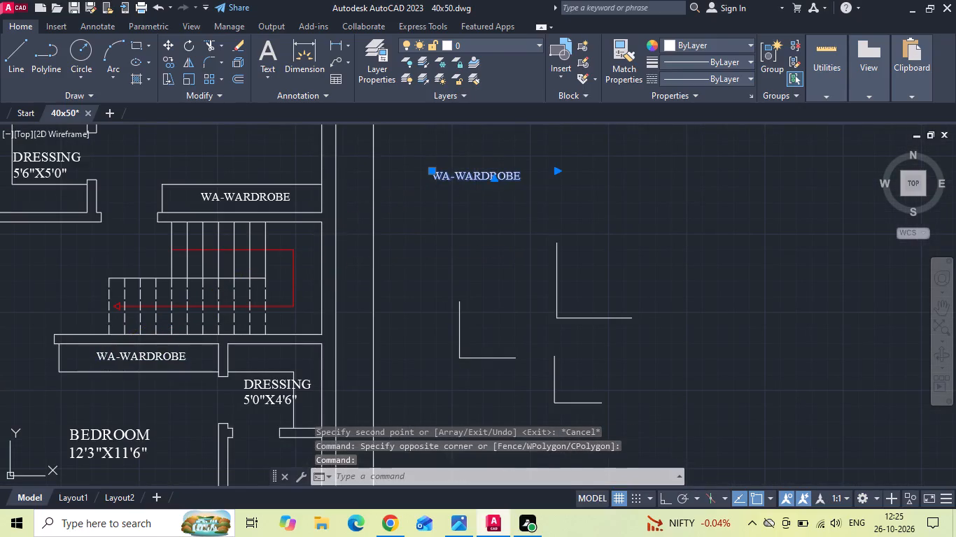
key(ctrl+a)
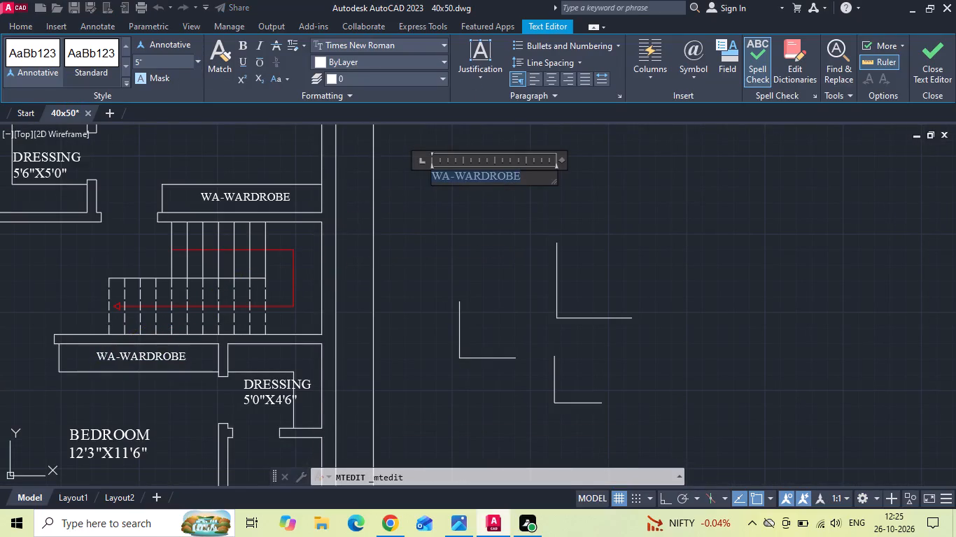
click(176, 58)
key(BackSpace)
text(7")
key(Return)
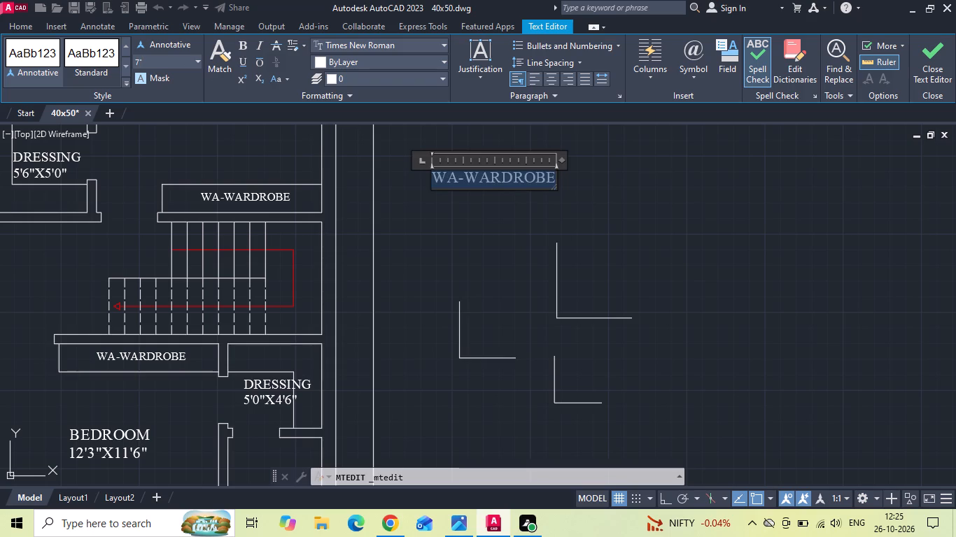
Replace the text of the label outside the plan with 2' SETBACK, matching the reference plan.
click(551, 176)
click(551, 175)
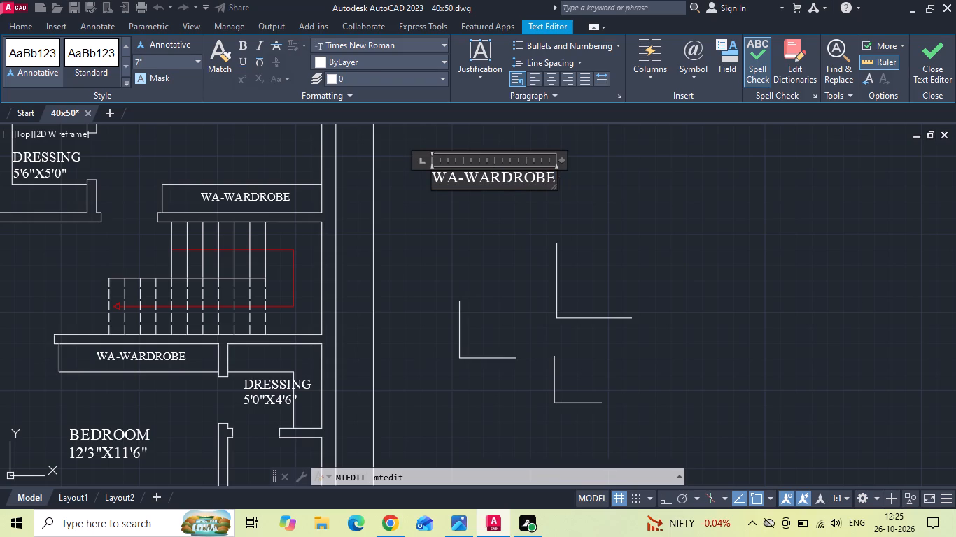
drag(554, 178, 355, 171)
key(BackSpace)
text(2'S)
text(ET)
text(BACK)
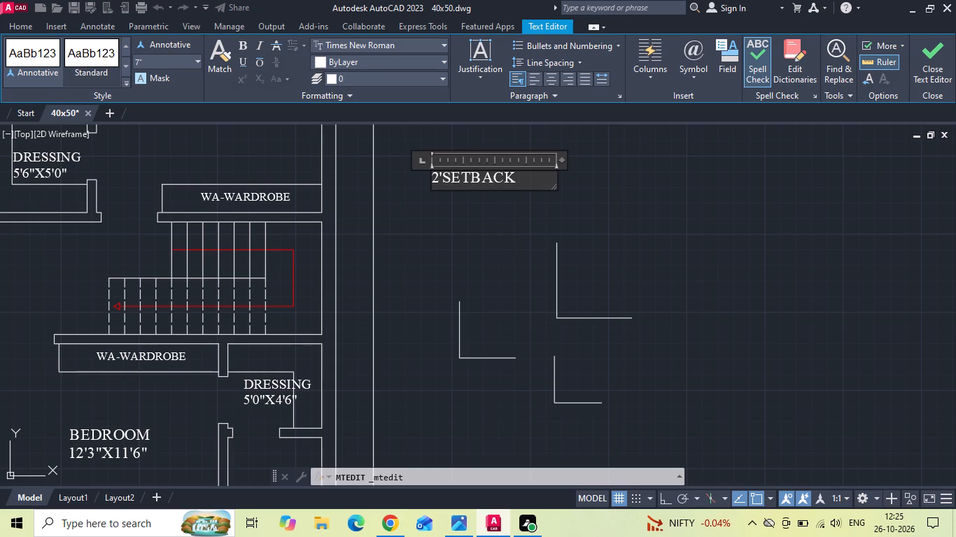
click(447, 178)
click(445, 176)
key(space)
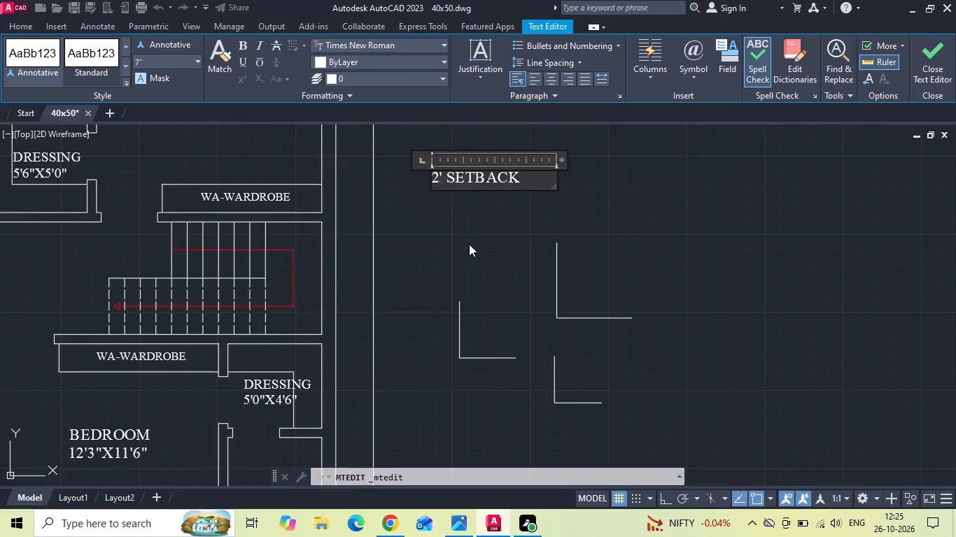
scroll(493, 252, down, 3)
scroll(258, 255, up, 3)
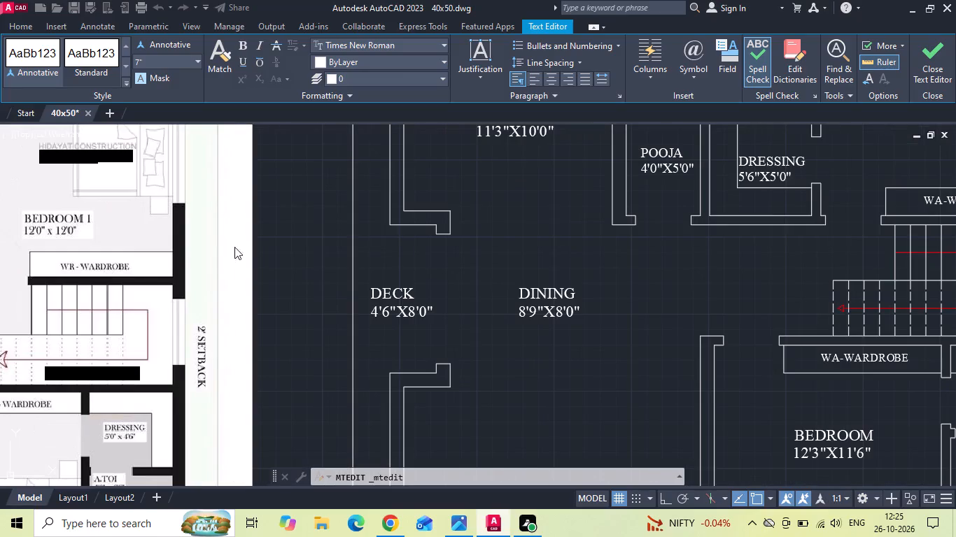
scroll(234, 247, down, 3)
click(460, 249)
Rotate the 2' SETBACK label to vertical so it reads upwards, with ortho on.
scroll(459, 225, up, 2)
click(463, 246)
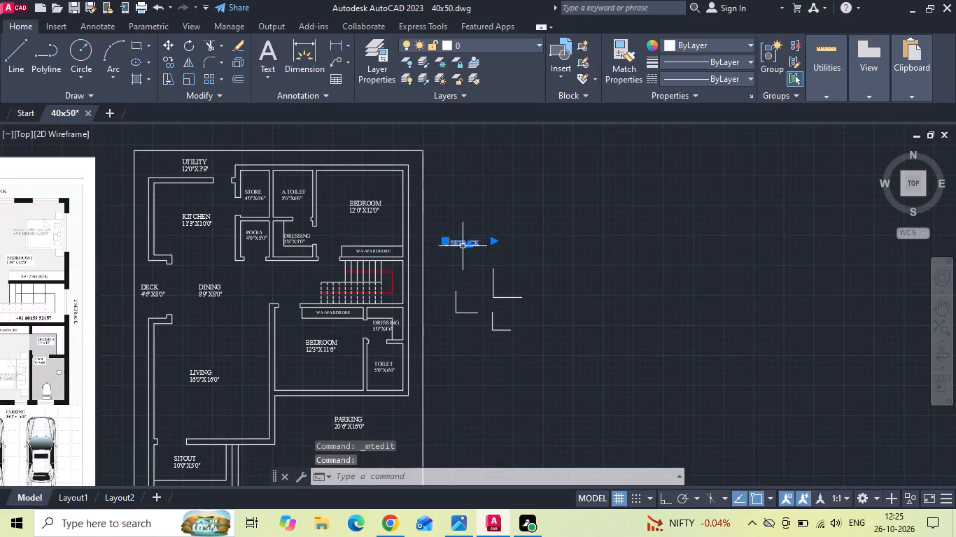
right_click(463, 246)
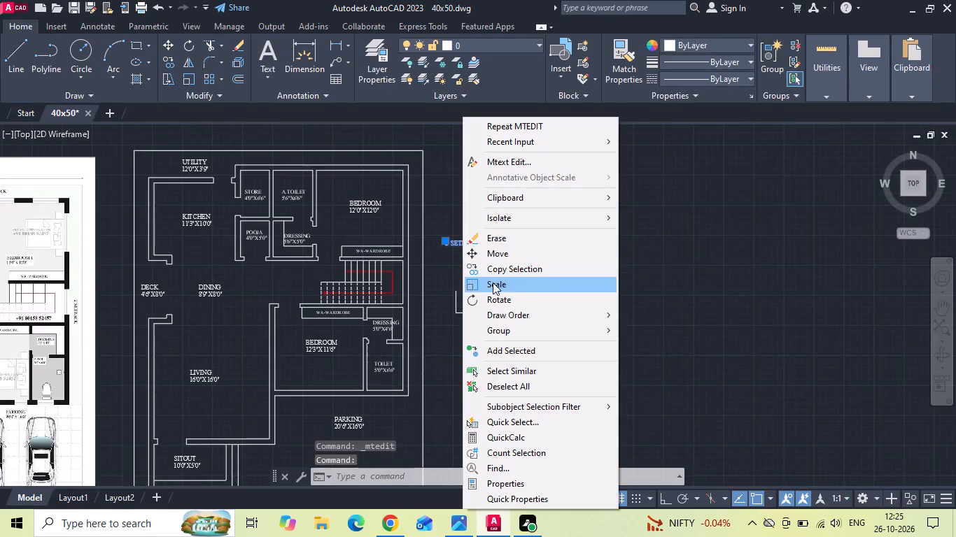
click(493, 296)
click(490, 238)
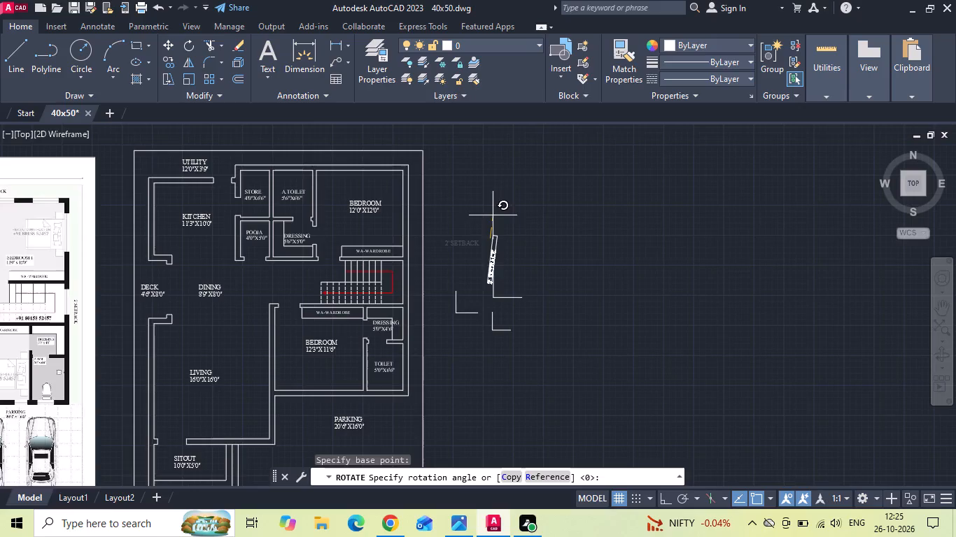
key(F8)
click(490, 211)
Move the vertical 2' SETBACK label horizontally into the strip between the outer wall and plot boundary beside the stairs.
scroll(491, 253, up, 1)
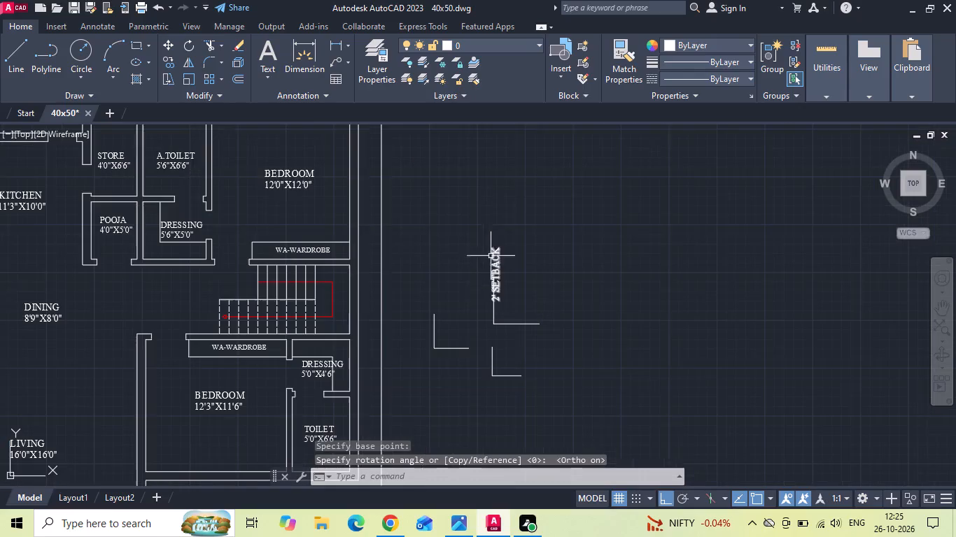
click(498, 264)
right_click(500, 266)
click(511, 254)
drag(587, 253, 563, 253)
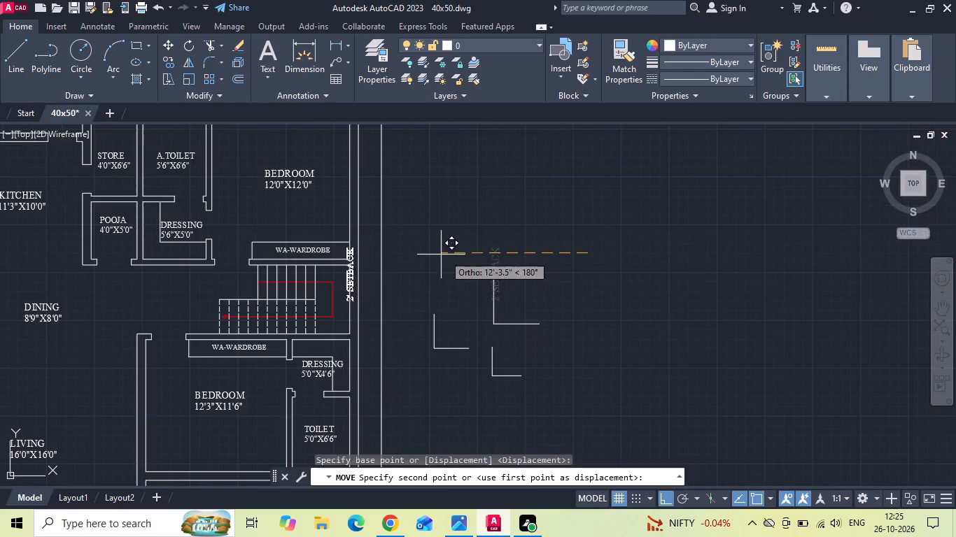
click(461, 253)
Copy the vertical 2' SETBACK label, with ortho off, into the strip between the plot boundary and outer wall beside the living room.
scroll(461, 252, down, 1)
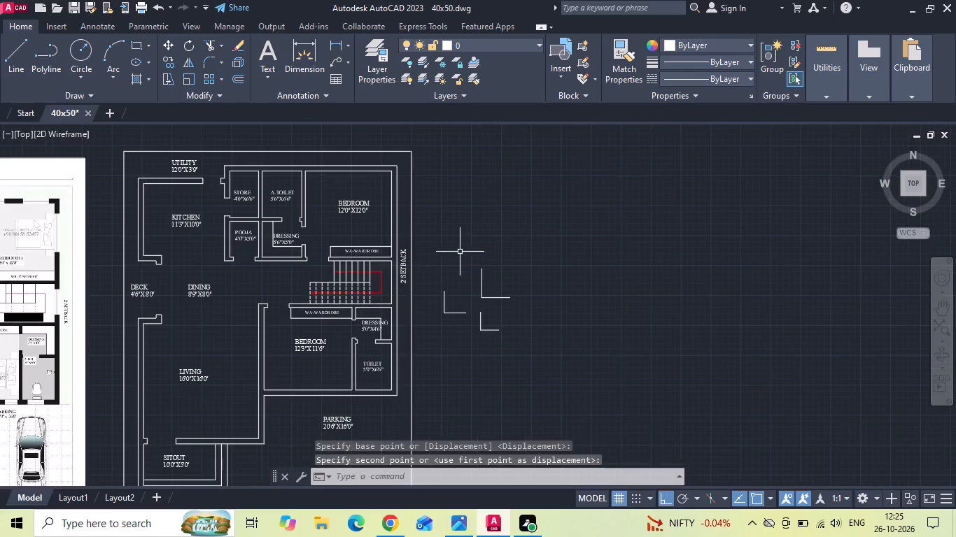
click(402, 273)
right_click(403, 274)
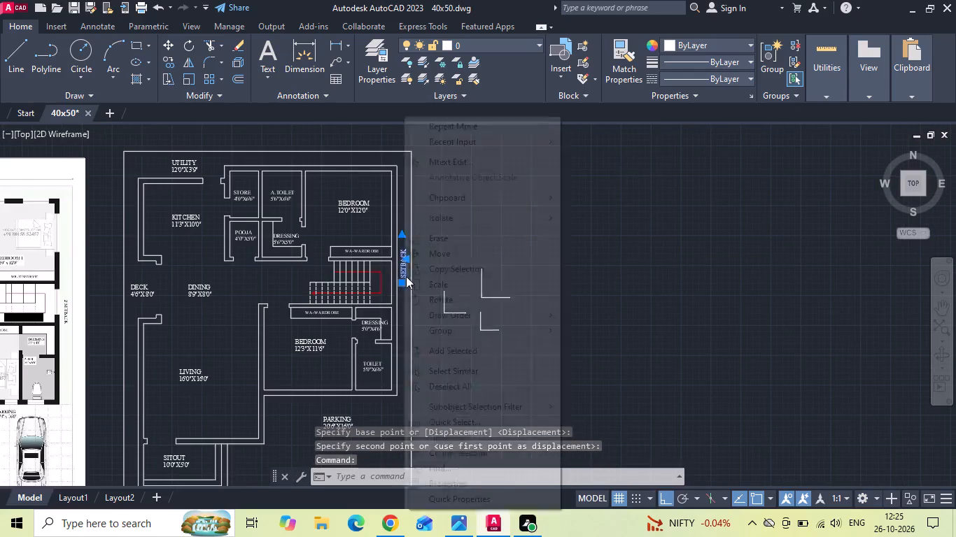
click(445, 268)
drag(394, 266, 349, 277)
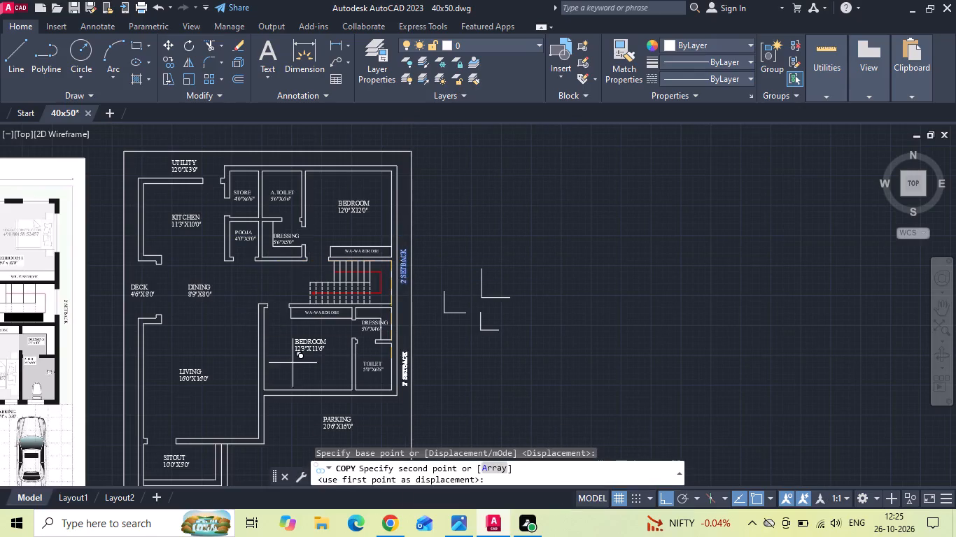
drag(674, 501, 662, 499)
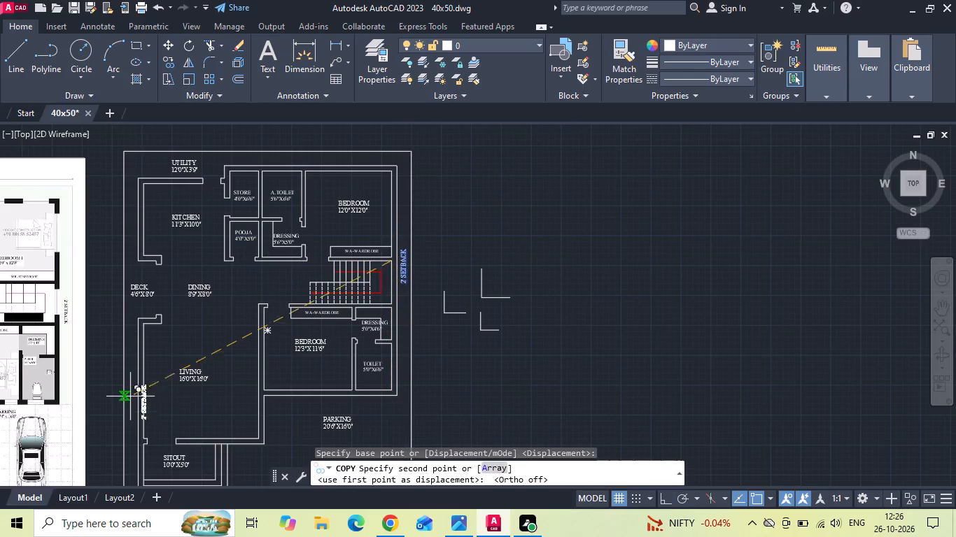
scroll(127, 394, up, 2)
click(103, 368)
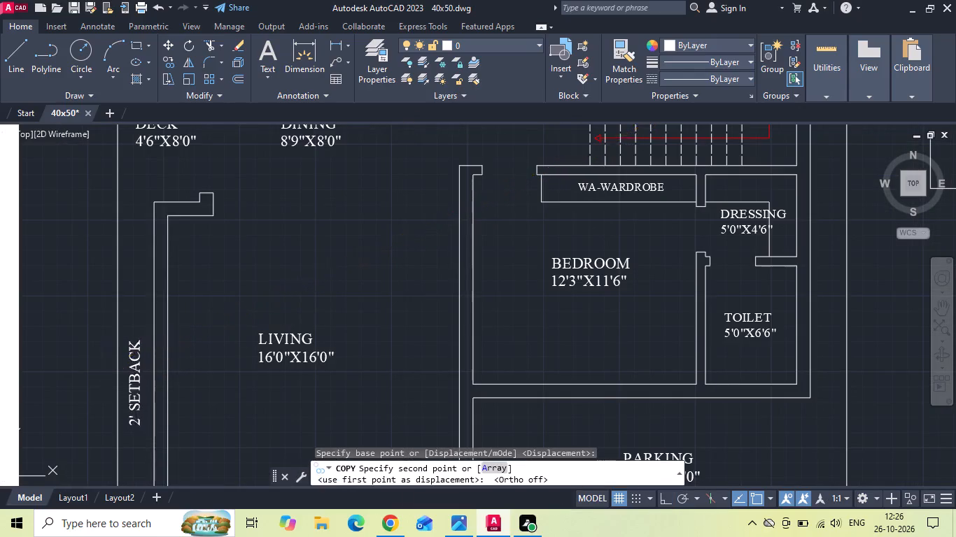
Place a further copy of the 2' SETBACK label at the plan's top setback strip, above the bedroom, and finish copying.
scroll(121, 408, down, 3)
scroll(270, 259, up, 5)
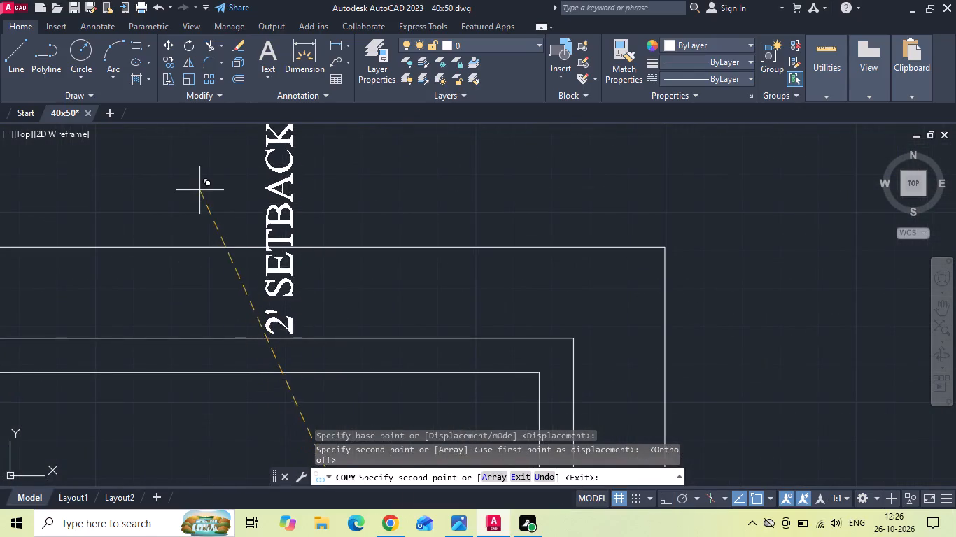
click(199, 190)
key(Escape)
Rotate the 2' SETBACK copy at the top of the plan to read horizontally, with ortho on.
drag(350, 264, 269, 273)
click(260, 273)
right_click(257, 271)
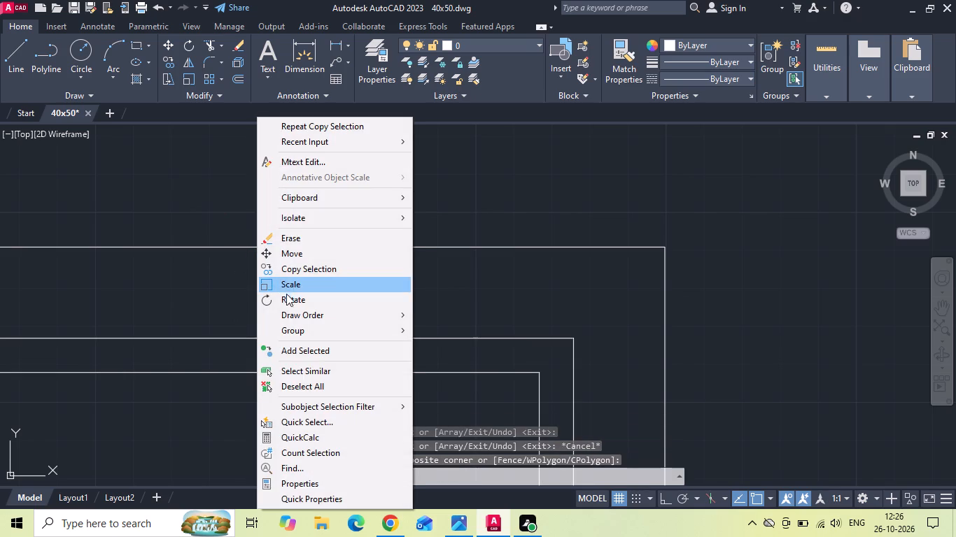
click(286, 297)
key(F8)
click(307, 298)
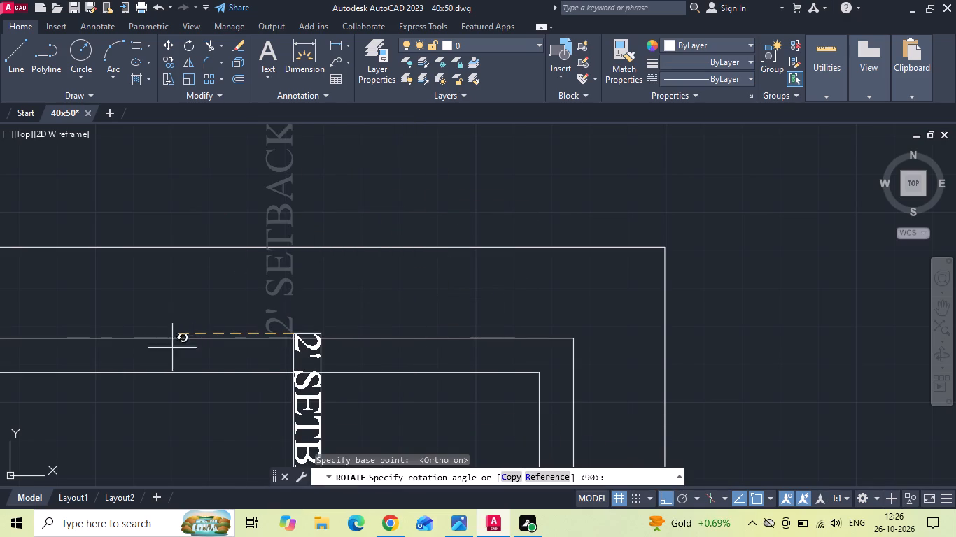
click(267, 394)
Move the horizontal 2' SETBACK label vertically so it sits midway between the top outer wall and the plot boundary.
click(339, 321)
right_click(339, 320)
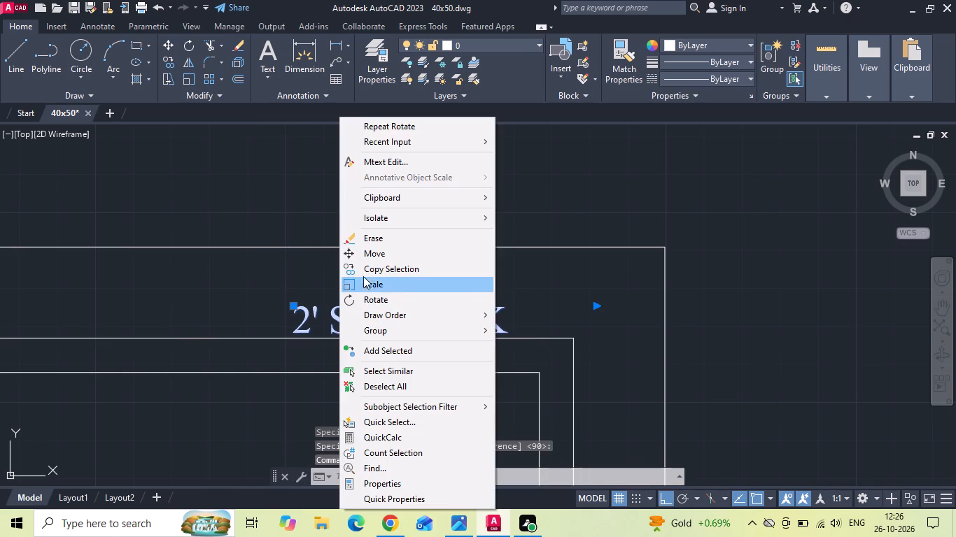
click(391, 257)
click(399, 306)
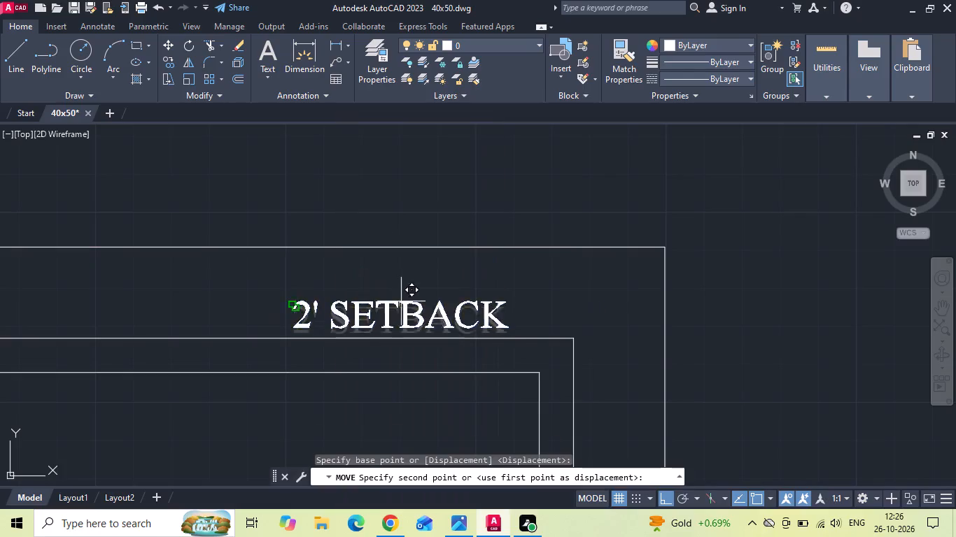
click(401, 278)
Move the horizontal 2' SETBACK label along the top strip, away from the plot corner, towards the wall between A.TOILET and BEDROOM.
click(400, 280)
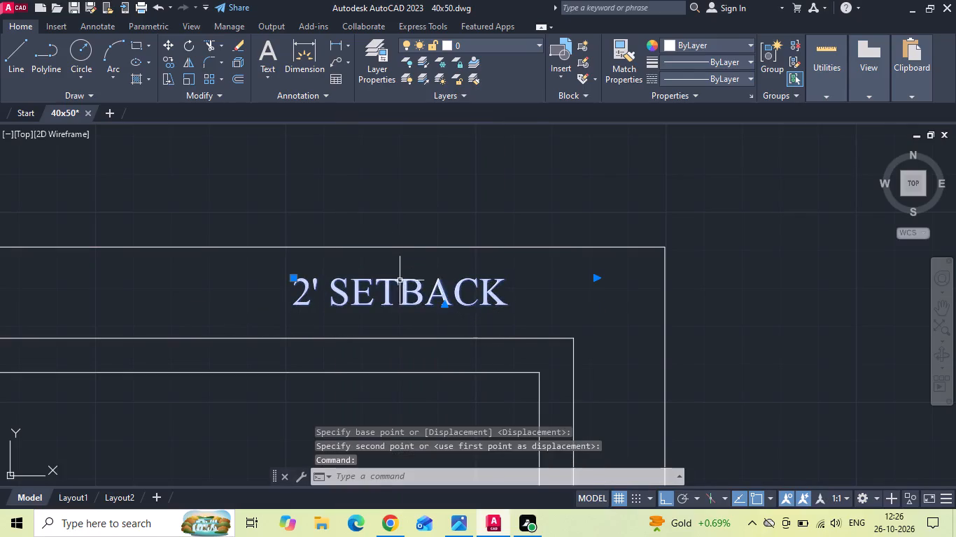
right_click(384, 282)
click(438, 259)
scroll(511, 289, down, 2)
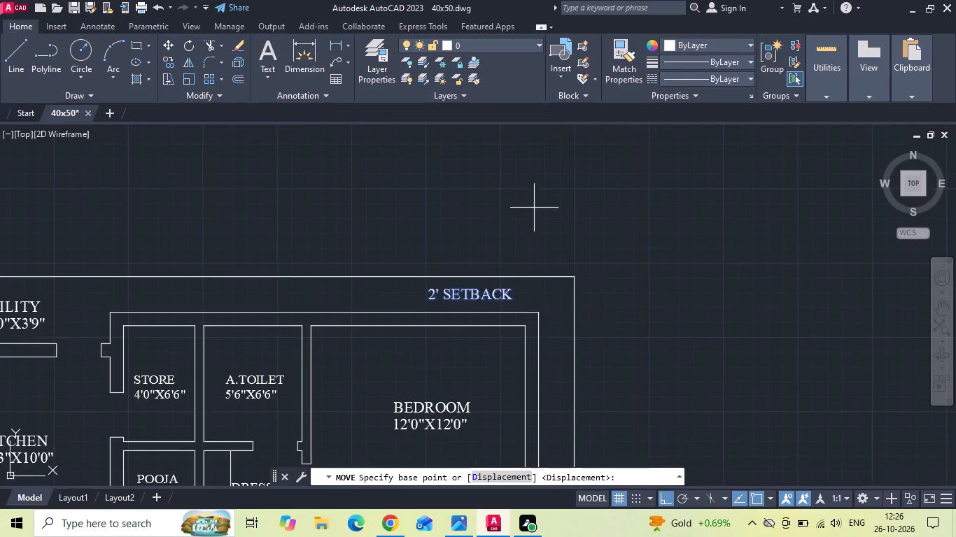
drag(535, 207, 514, 208)
click(402, 210)
scroll(468, 202, down, 2)
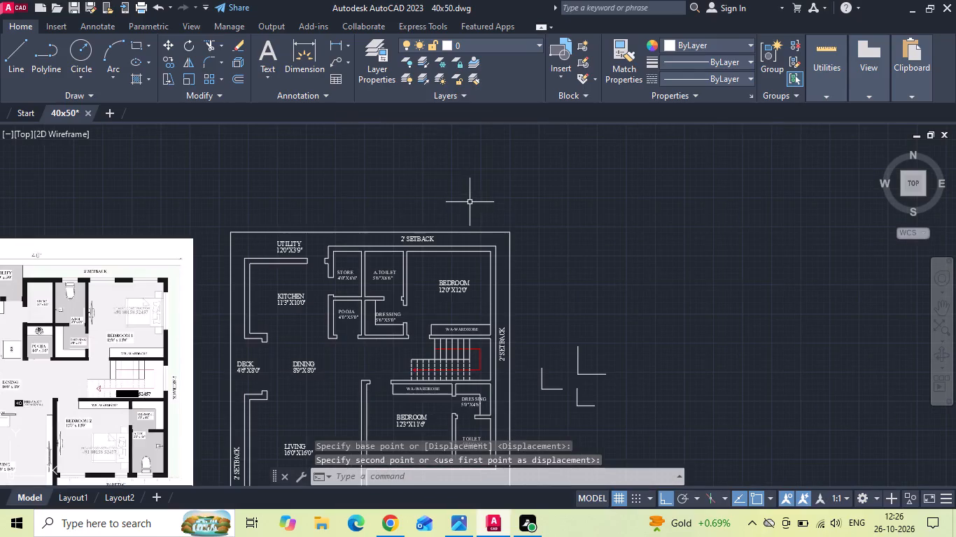
Save the 40x50 drawing with the setback labels in place.
middle_drag(426, 276, 423, 227)
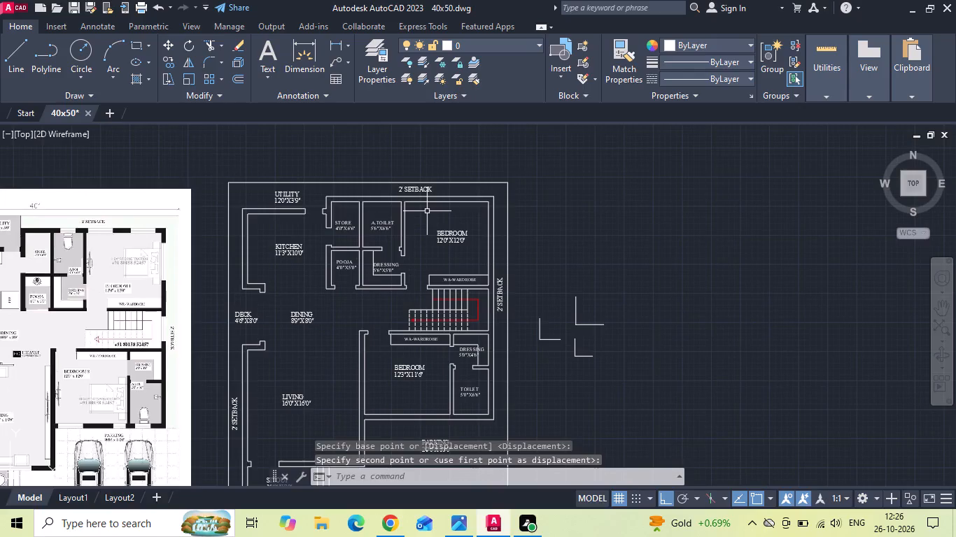
scroll(508, 289, up, 2)
click(490, 296)
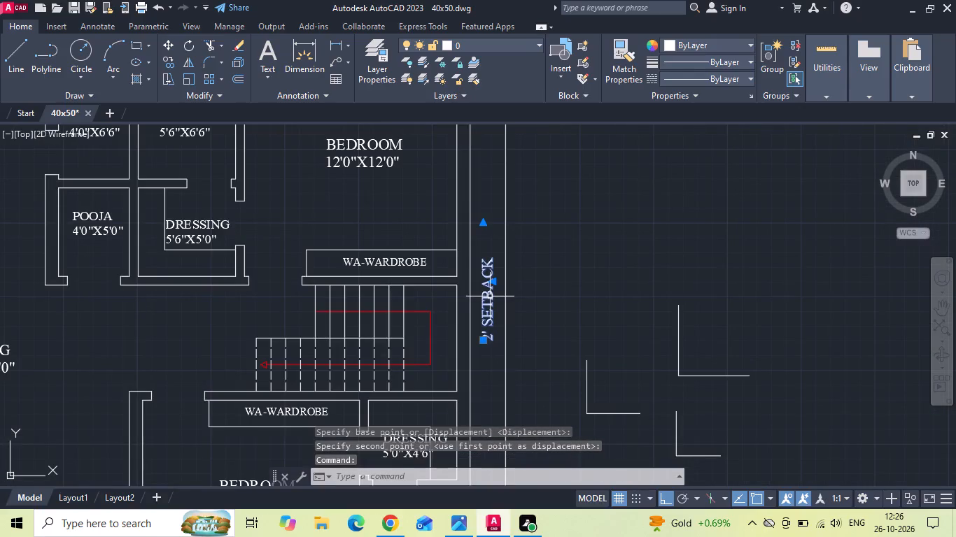
key(Escape)
key(ctrl+s)
key(ctrl+s)
scroll(490, 296, down, 2)
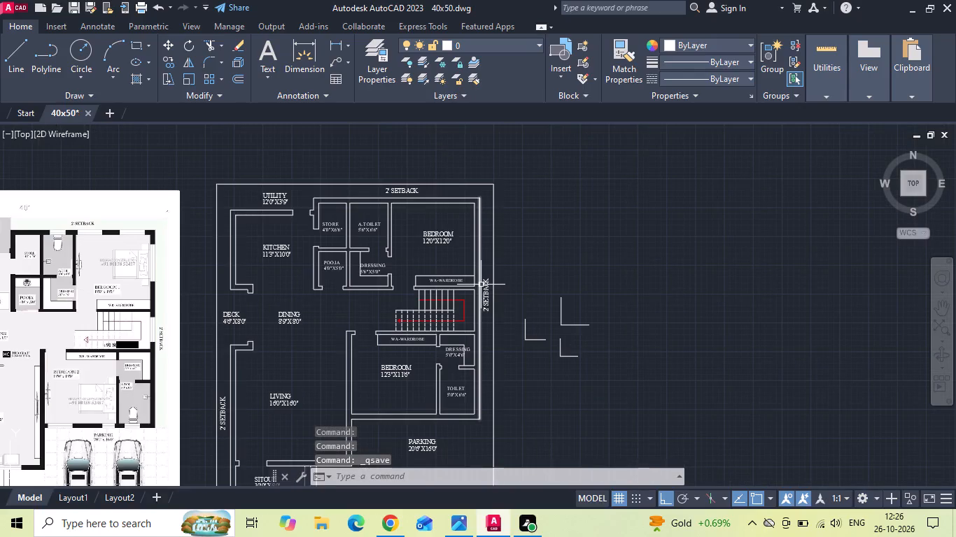
middle_drag(403, 350, 409, 304)
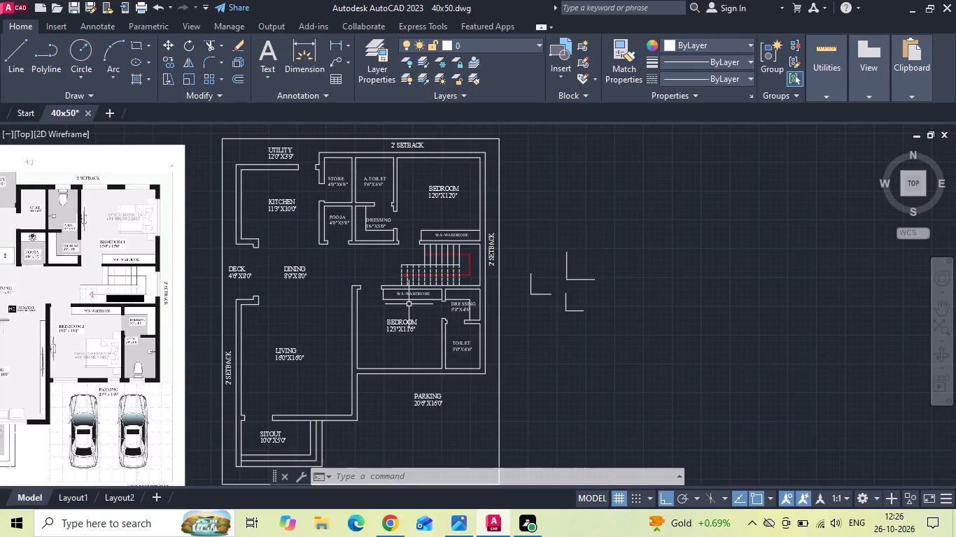
key(ctrl+s)
key(ctrl+s)
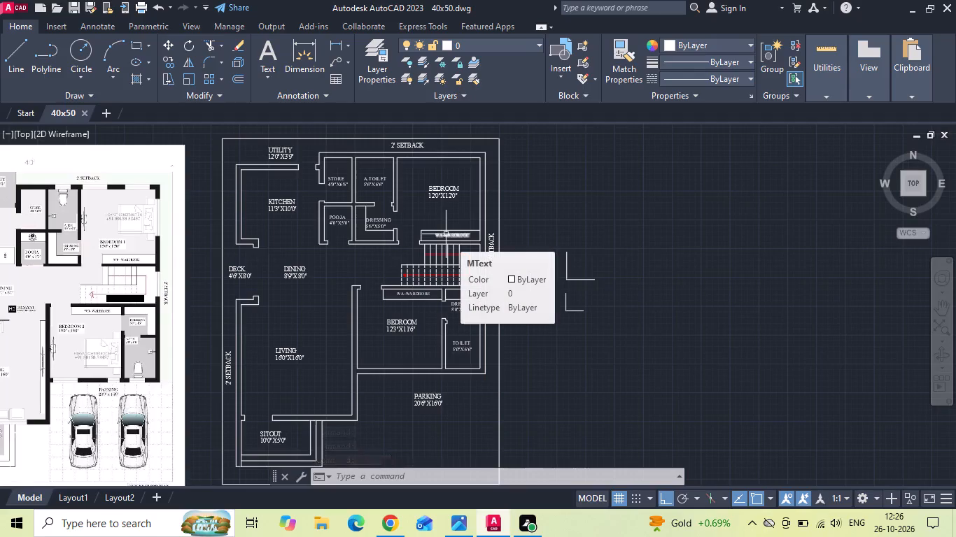
Offset the vertical line of each of the three L-shapes outside the plan 2" inwards to form door leaves.
scroll(588, 268, up, 3)
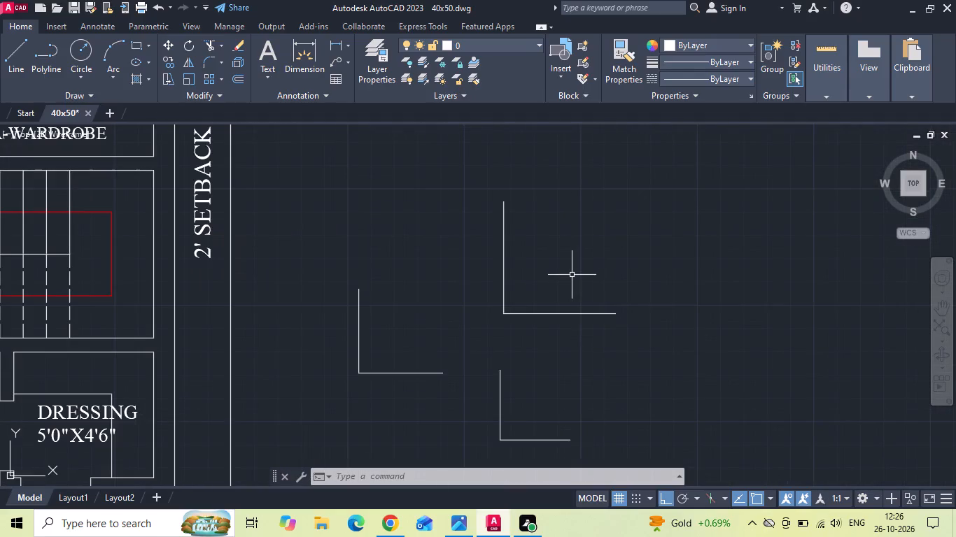
text(O)
key(space)
text(2)
key(space)
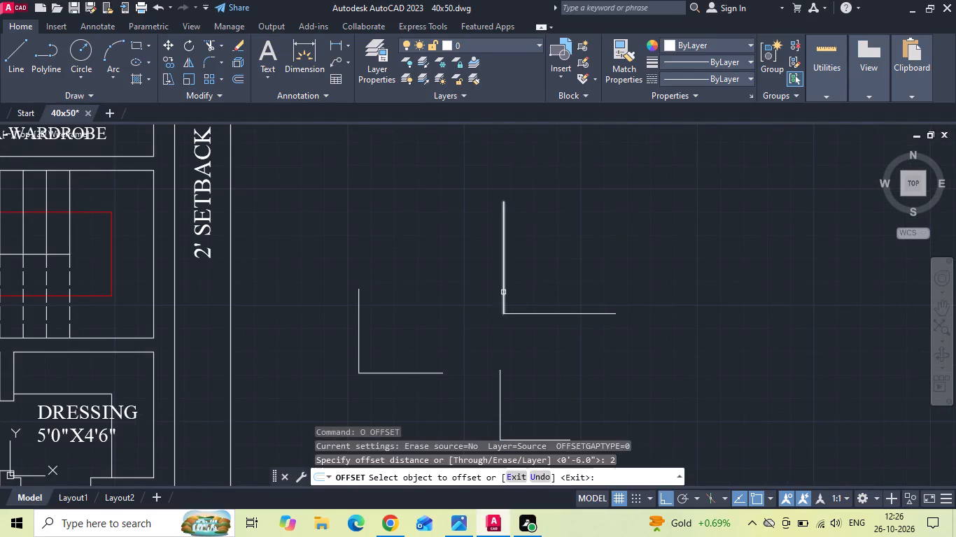
drag(502, 290, 528, 277)
click(561, 256)
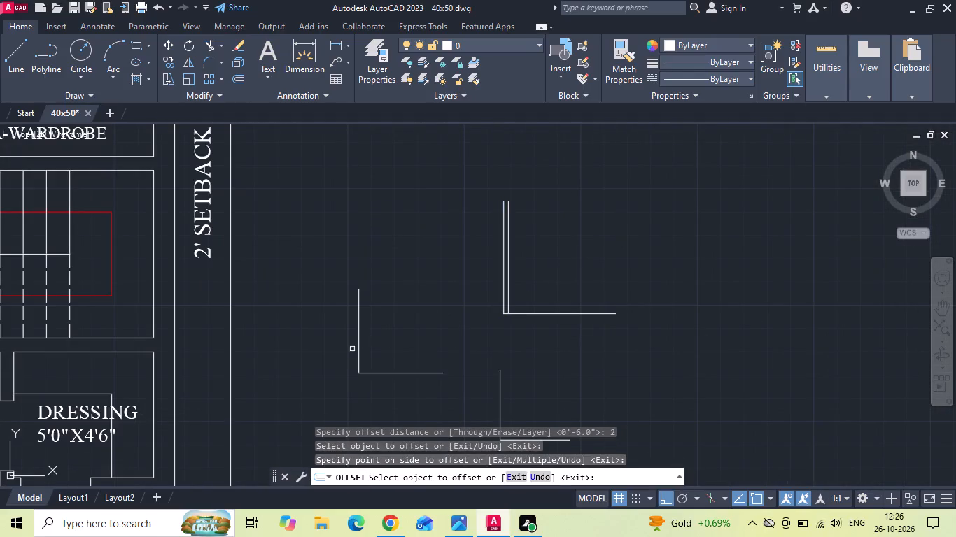
drag(357, 355, 391, 338)
click(446, 317)
middle_drag(449, 316, 445, 284)
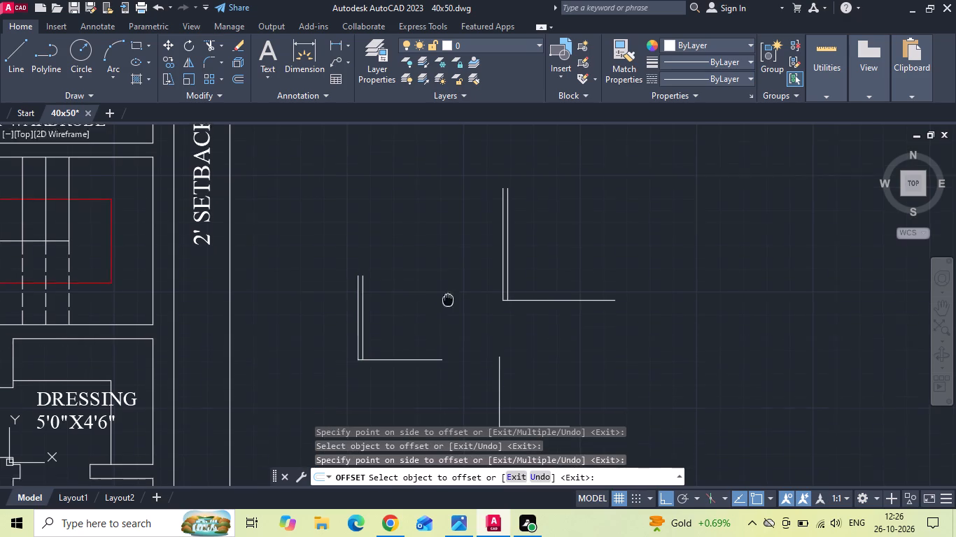
middle_drag(445, 284, 444, 257)
drag(496, 346, 531, 338)
click(556, 334)
key(Escape)
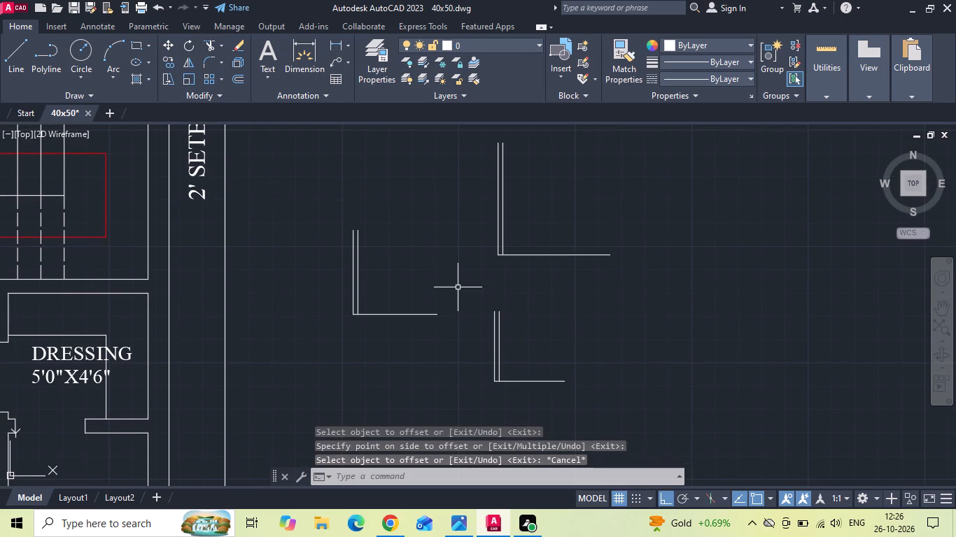
Draw a quarter-circle swing on the smallest L-shape with a Start, Center, End arc centred on its corner.
click(112, 83)
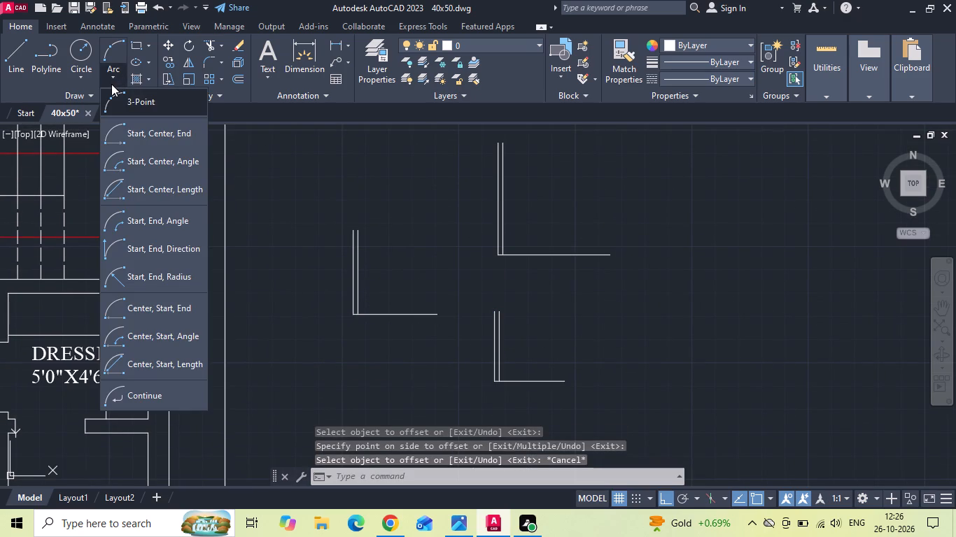
click(128, 152)
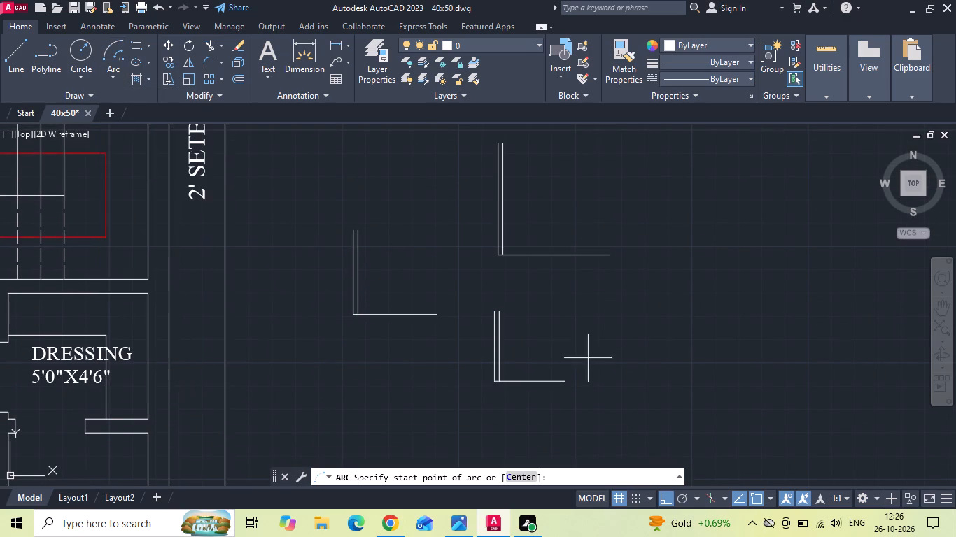
click(561, 377)
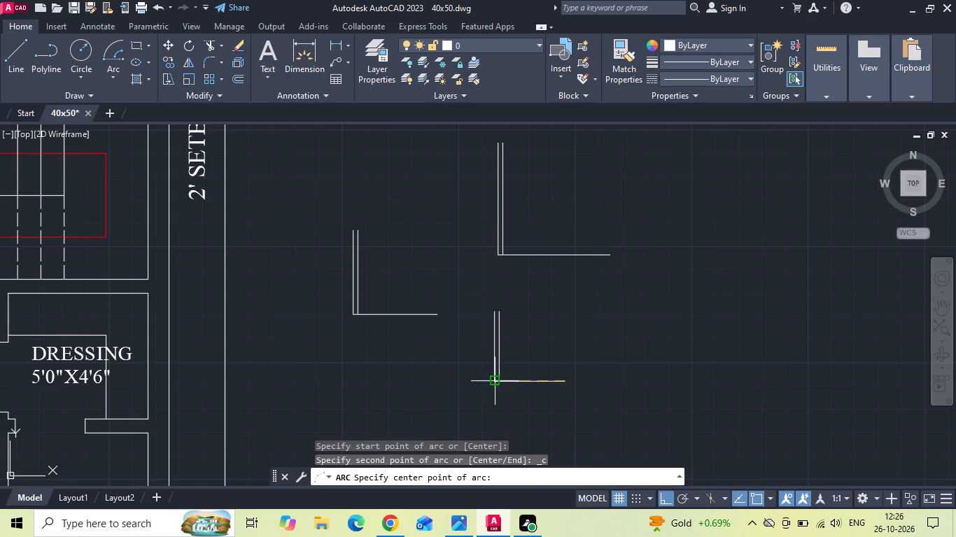
drag(493, 384, 490, 378)
click(477, 320)
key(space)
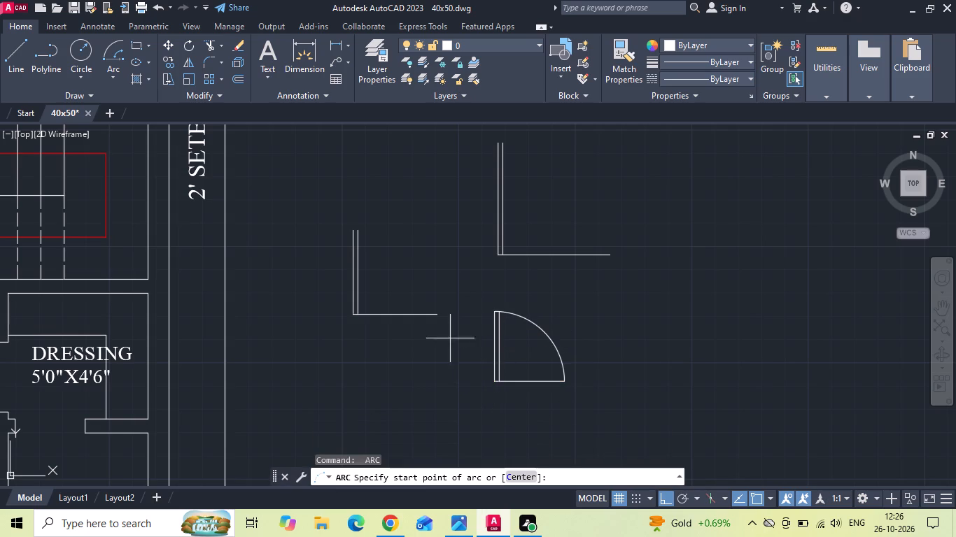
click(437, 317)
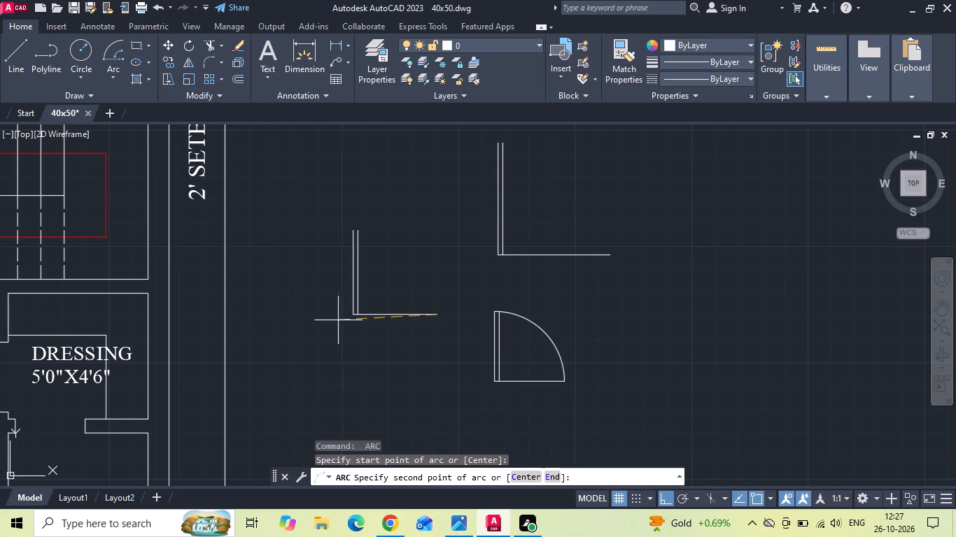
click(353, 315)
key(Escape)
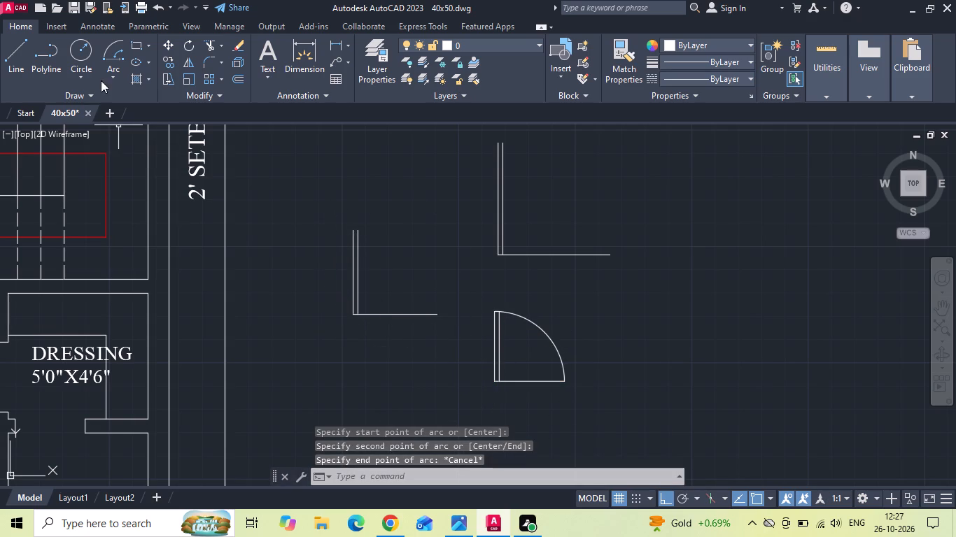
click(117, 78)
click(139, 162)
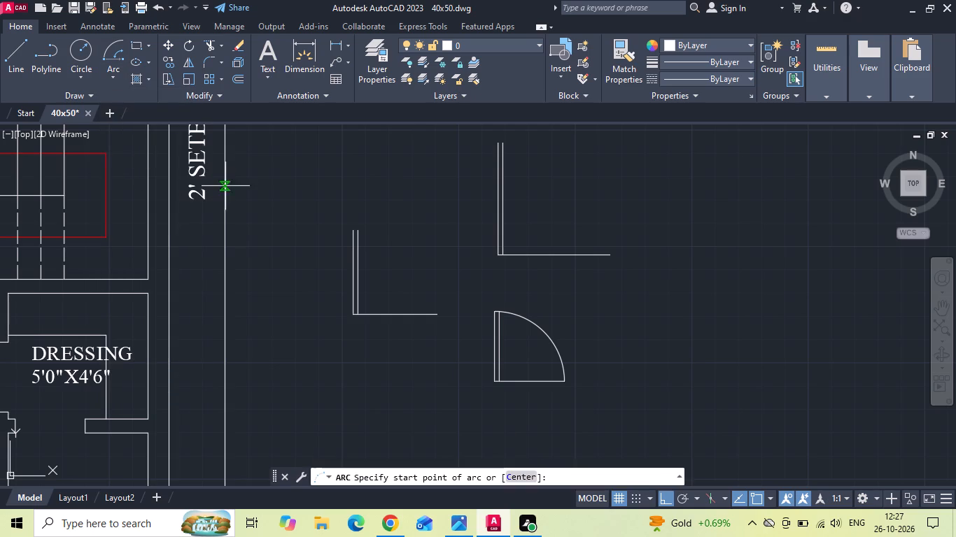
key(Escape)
Draw a quarter-circle swing on the mid-sized L-shape with a Start, Center, End arc centred on its corner.
click(118, 80)
click(135, 133)
click(437, 313)
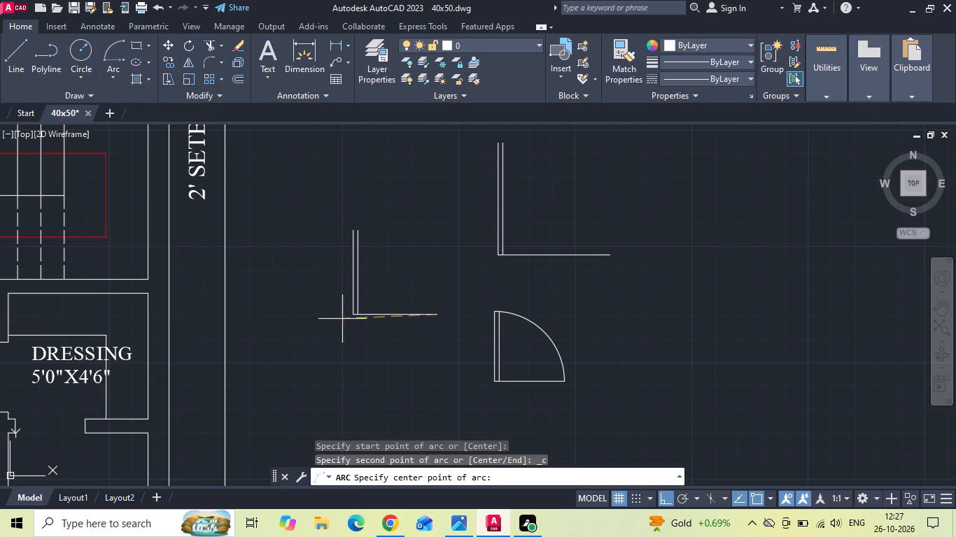
click(355, 313)
click(332, 262)
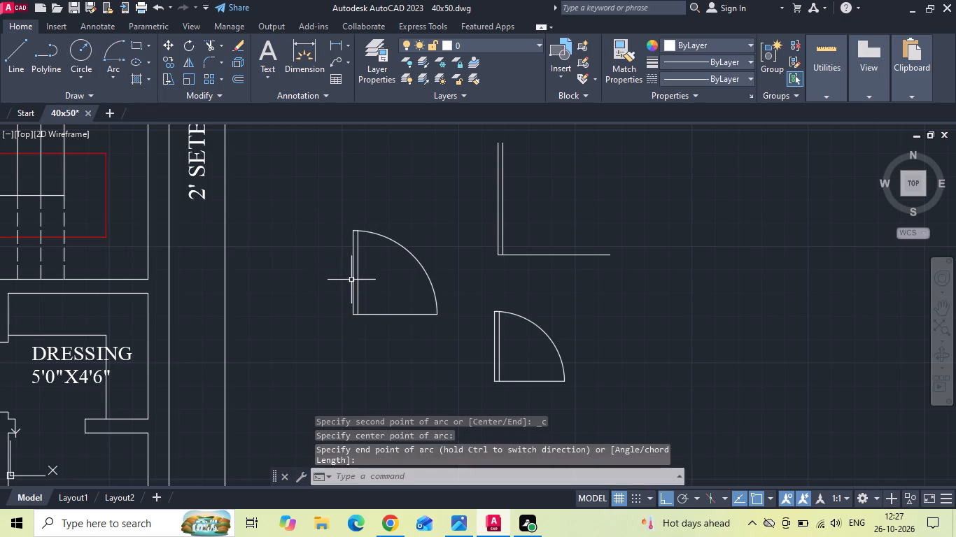
Copy the mid-sized door symbol into the empty space beyond the other door symbols, outside the plan.
middle_drag(512, 282, 419, 323)
key(Escape)
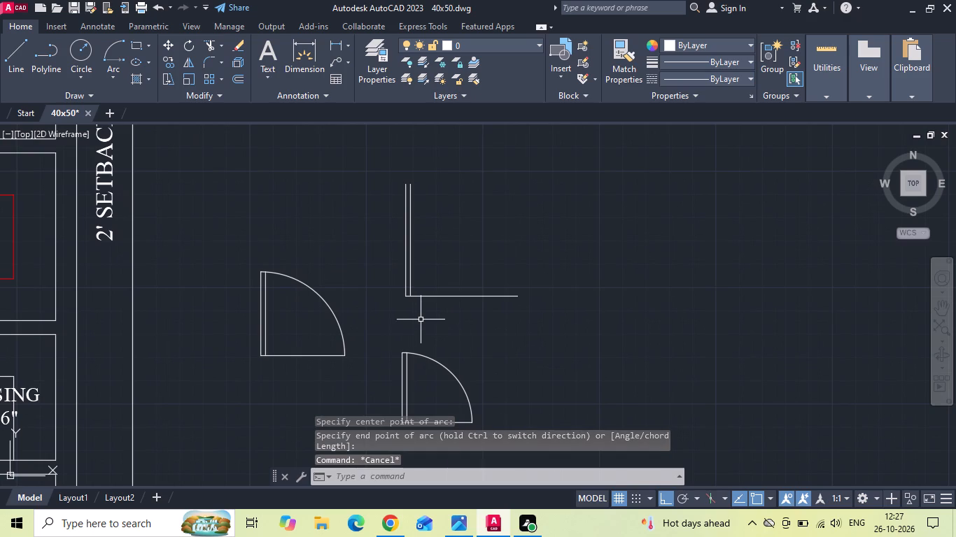
drag(356, 286, 335, 320)
click(231, 389)
right_click(207, 220)
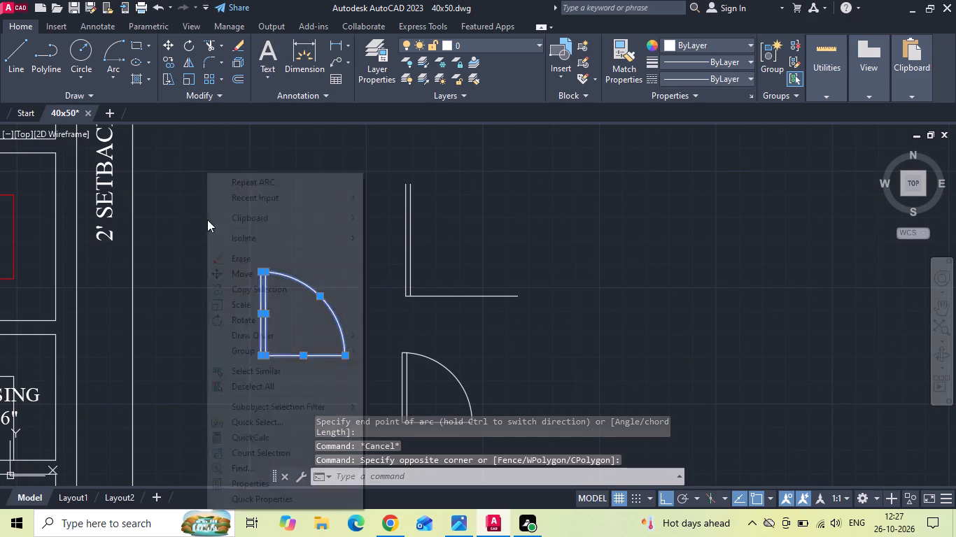
click(246, 290)
drag(275, 295, 328, 297)
middle_drag(661, 309, 561, 292)
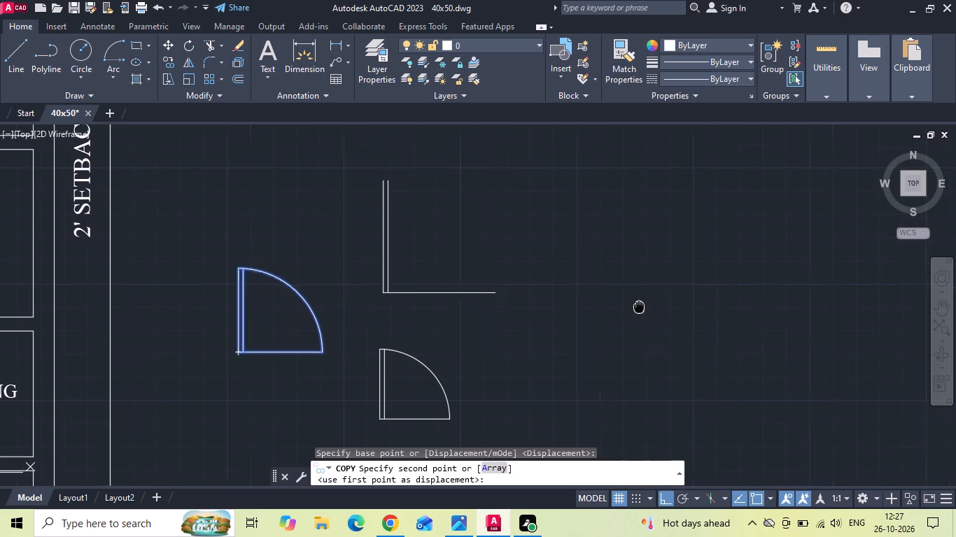
middle_drag(561, 292, 310, 272)
click(356, 282)
key(Escape)
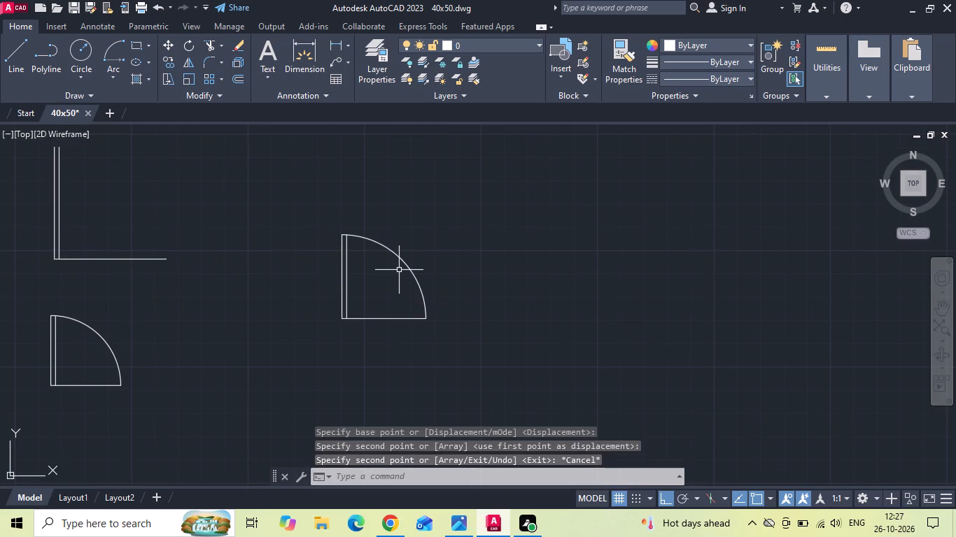
Offset the outer leaf line of the copied door 4' across, beyond its swing arc.
text(O)
key(space)
text(4')
key(Return)
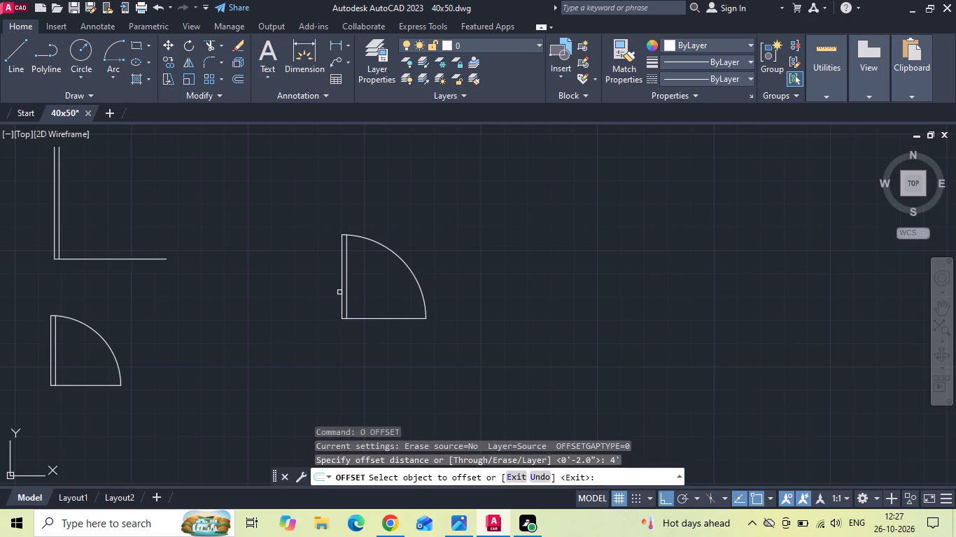
click(342, 292)
click(503, 249)
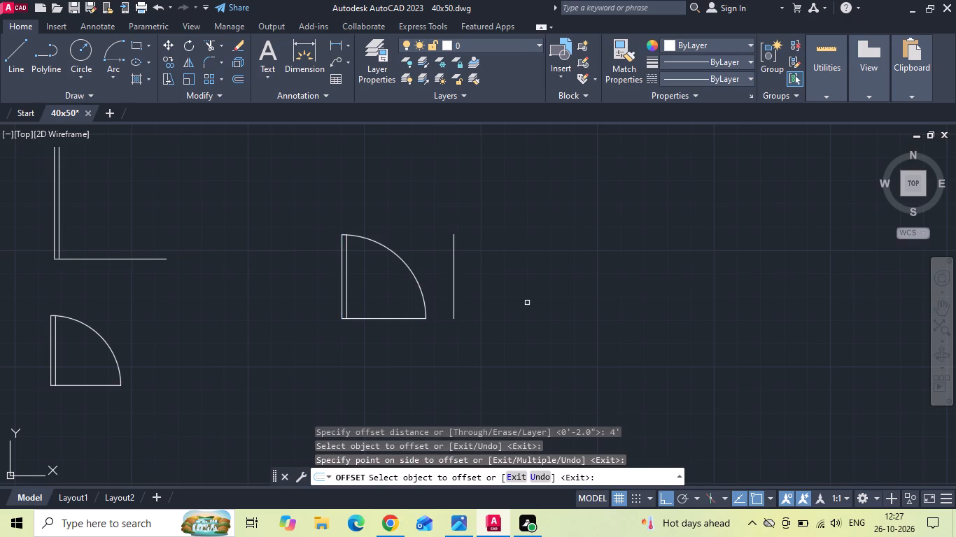
key(Escape)
Offset the new far line 2" inwards to form the second door leaf.
text(O 2)
key(space)
scroll(453, 294, up, 1)
click(453, 294)
click(425, 297)
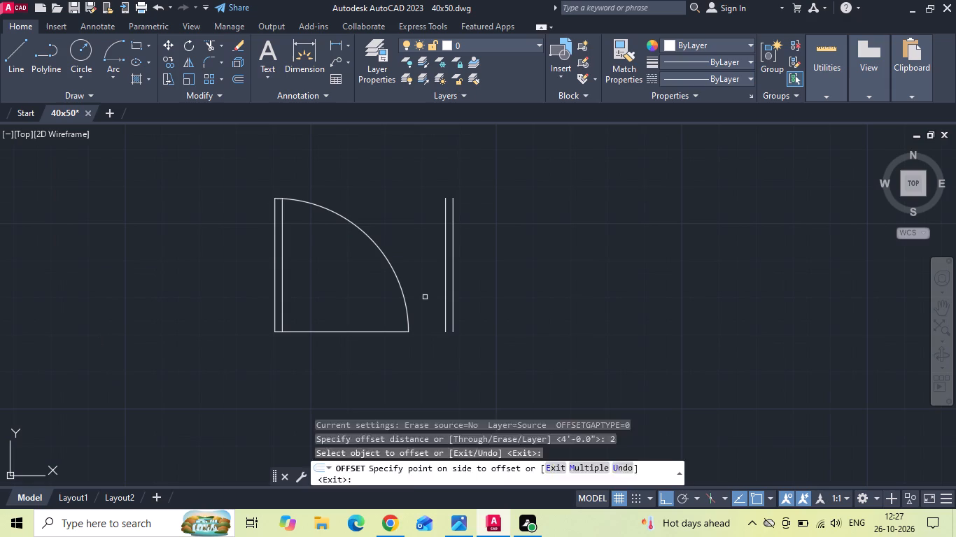
key(Escape)
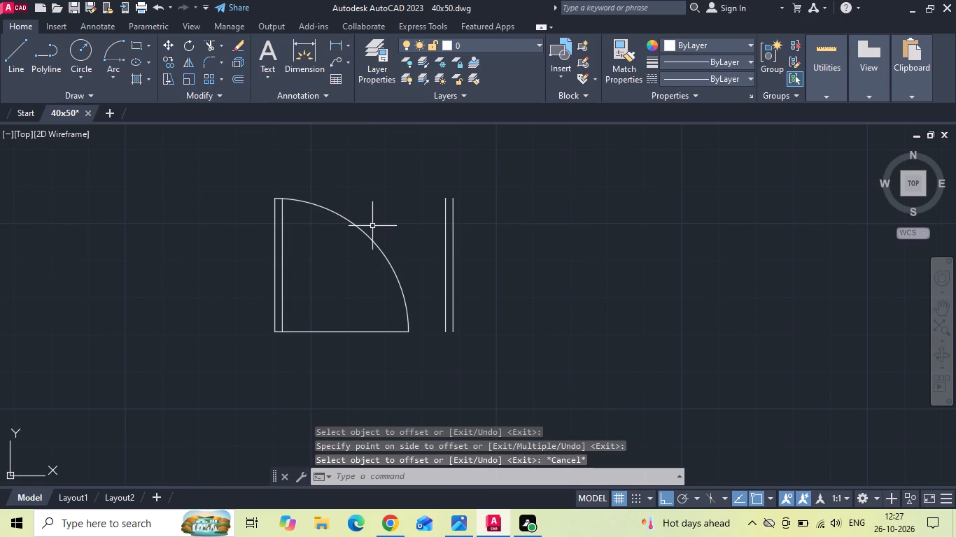
Delete the quarter-circle swing arc from the copied door.
click(370, 236)
key(Delete)
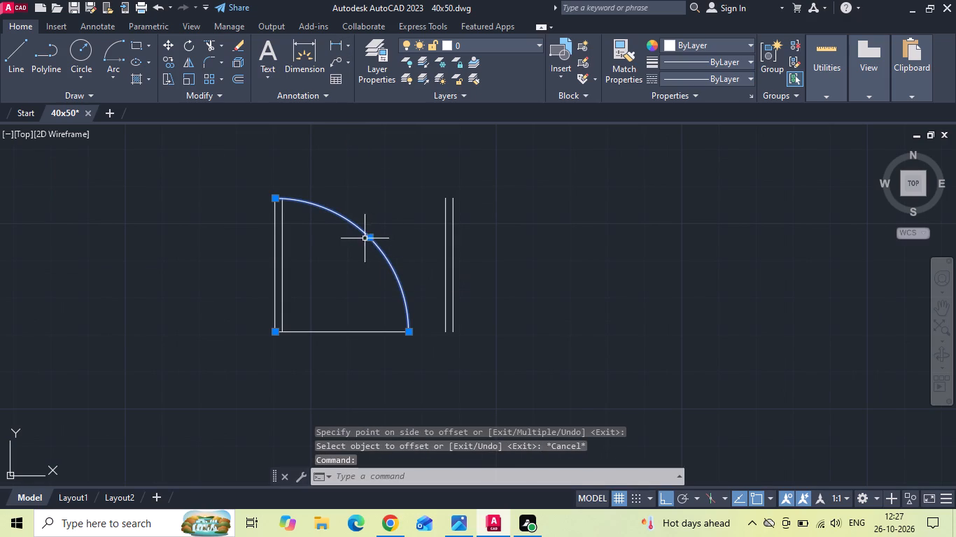
key(Delete)
Shorten the copied door's base line by 6" at its free end.
drag(374, 326, 362, 338)
click(356, 344)
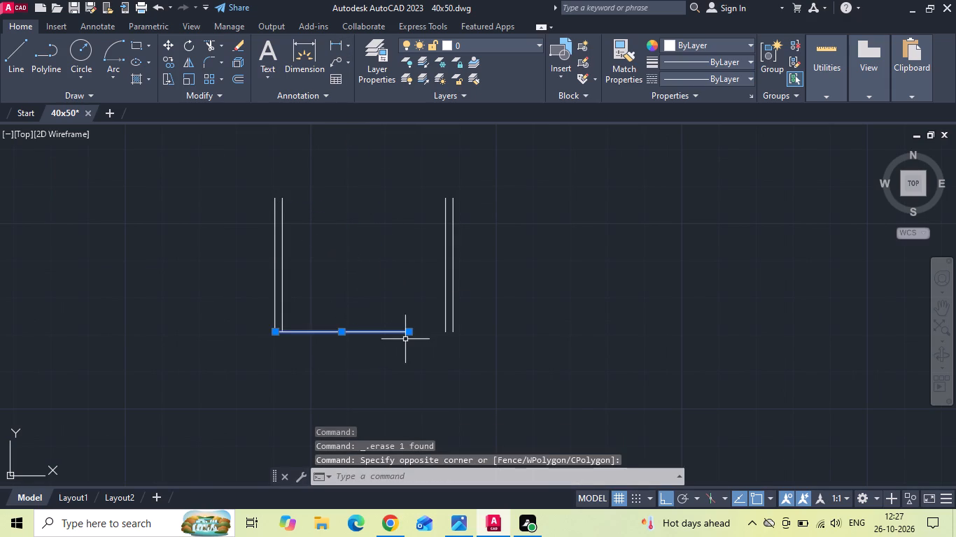
scroll(405, 339, up, 1)
click(412, 331)
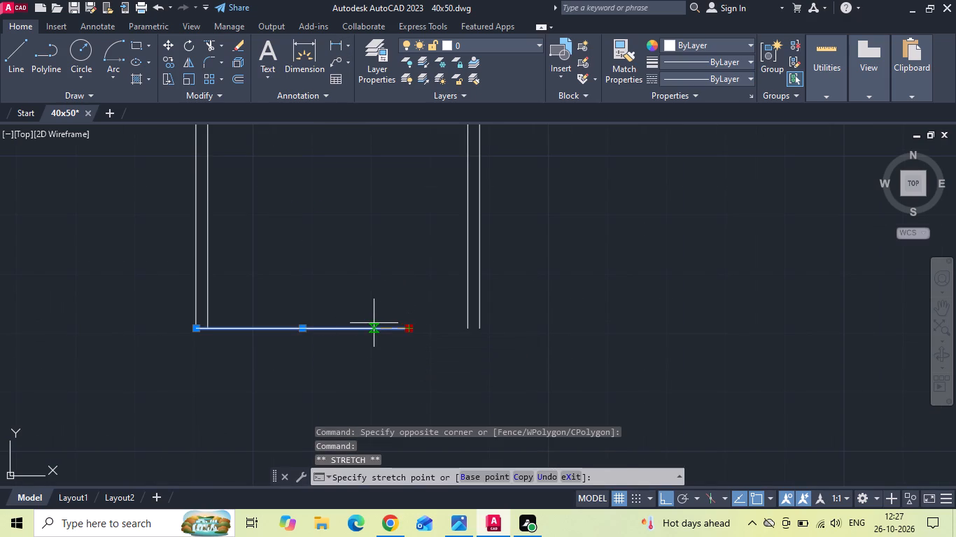
text(6)
key(space)
key(Escape)
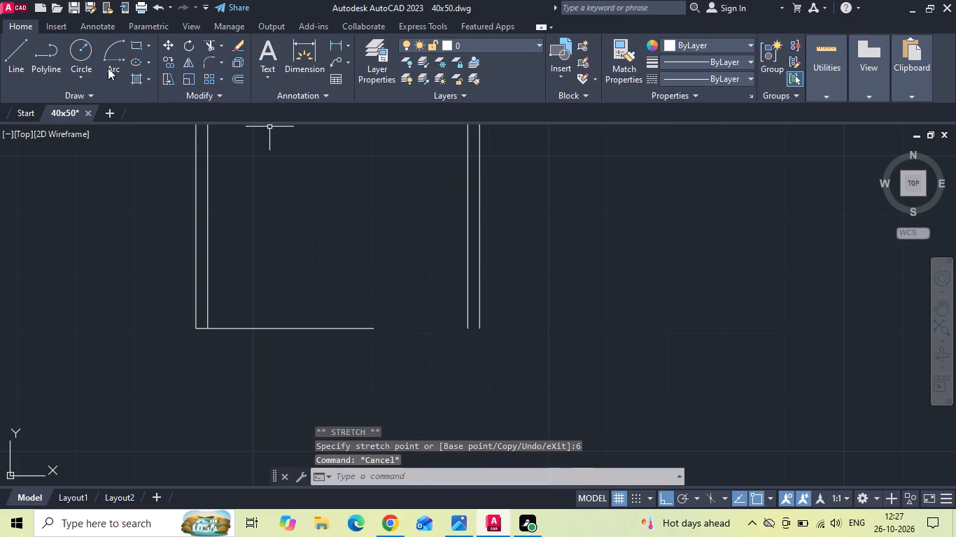
Draw a quarter-circle Start, Center, End arc from the shortened base line's free end, centred on the first leaf's outer bottom corner.
click(118, 85)
click(133, 142)
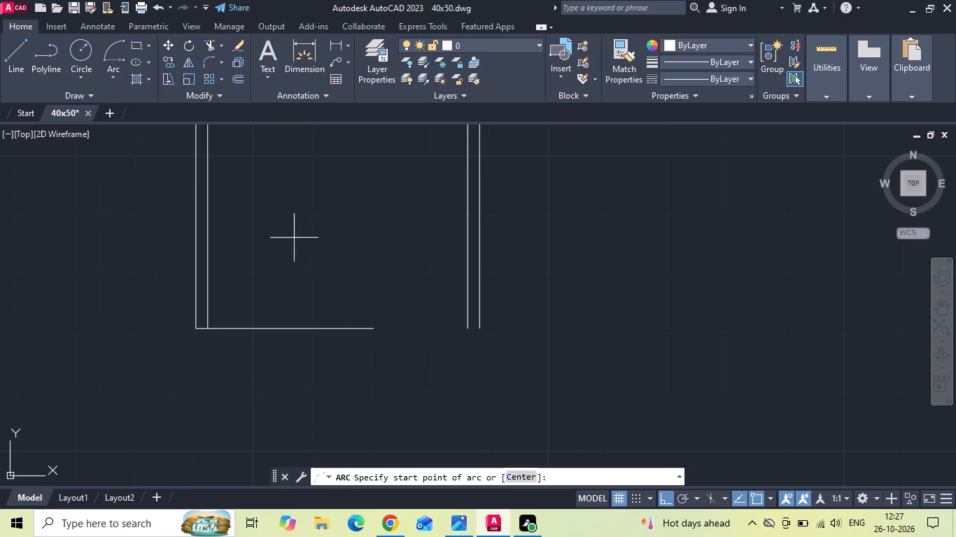
click(373, 331)
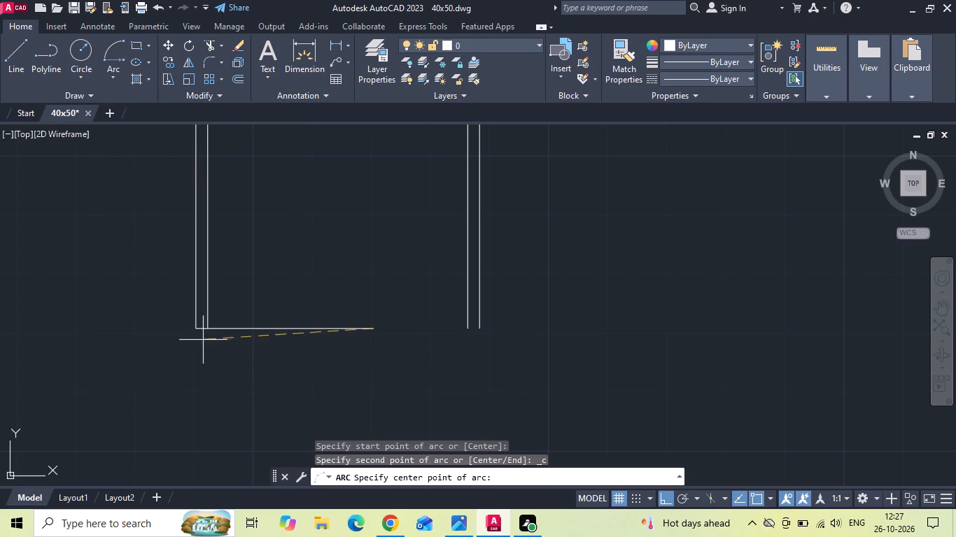
click(195, 325)
scroll(195, 325, down, 2)
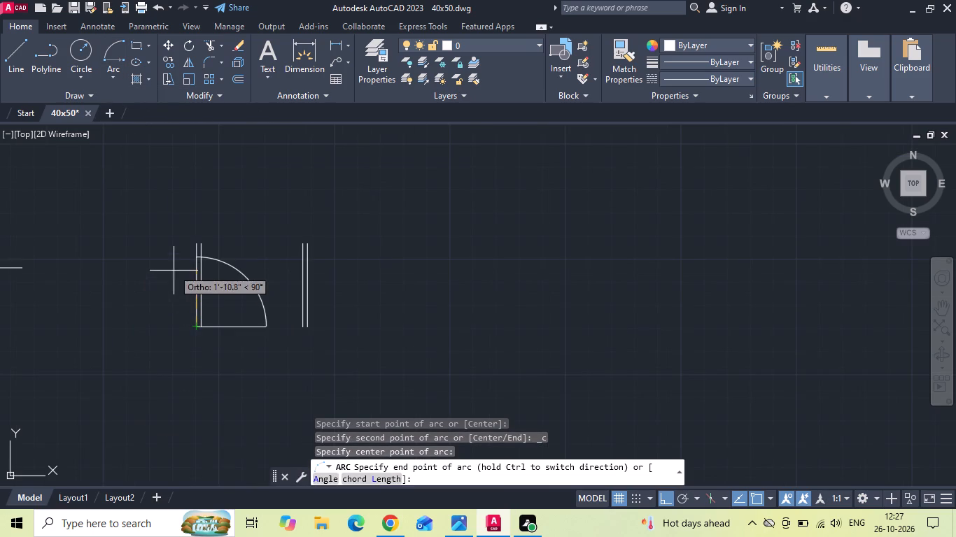
click(171, 263)
scroll(188, 301, up, 1)
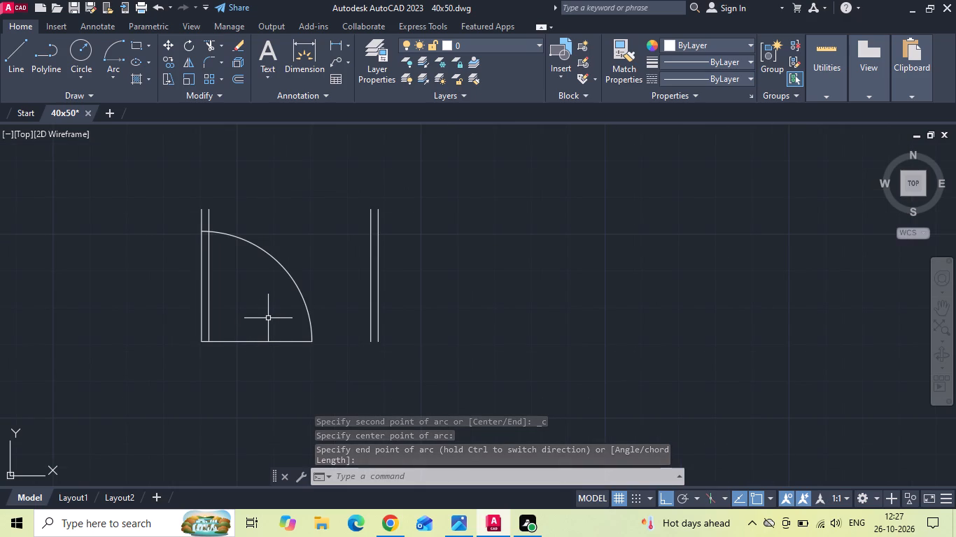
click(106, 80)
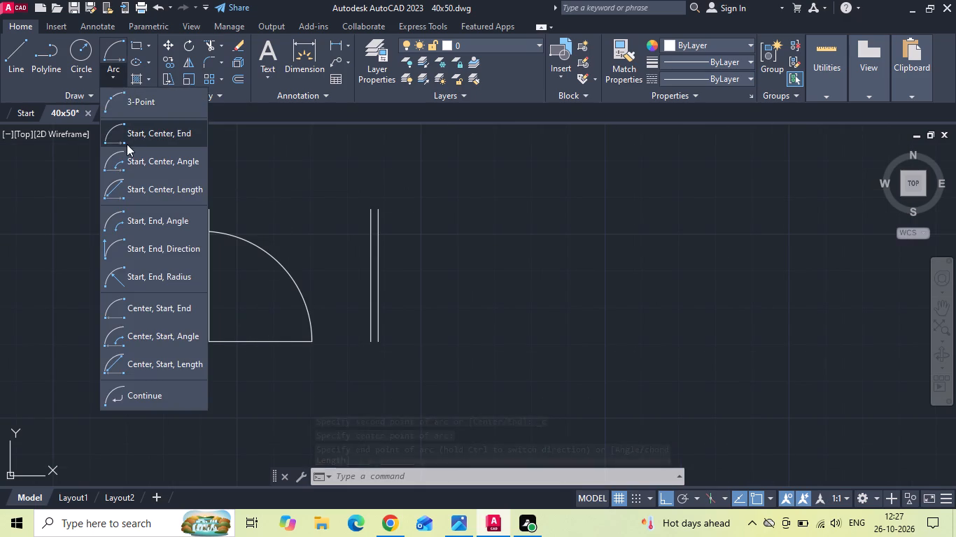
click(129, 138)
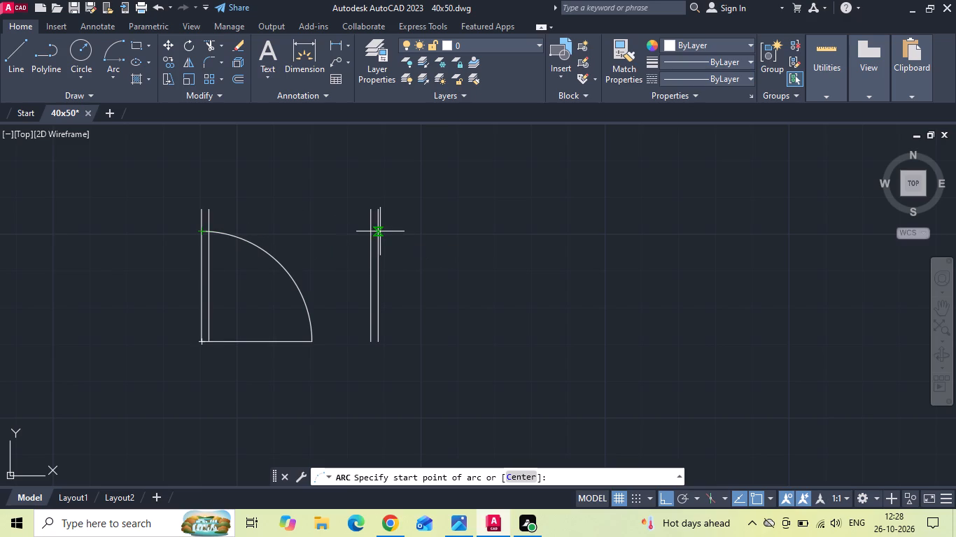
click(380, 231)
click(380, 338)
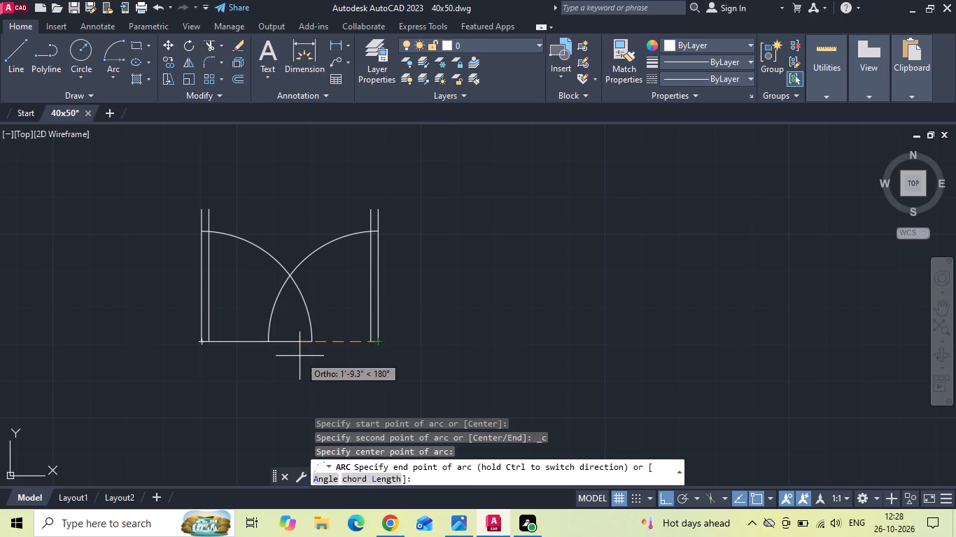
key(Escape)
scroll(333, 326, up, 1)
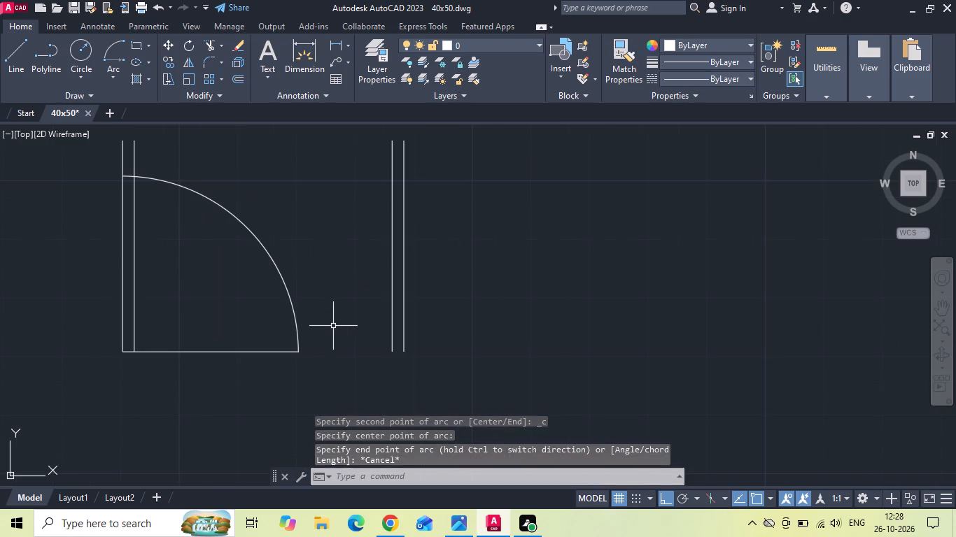
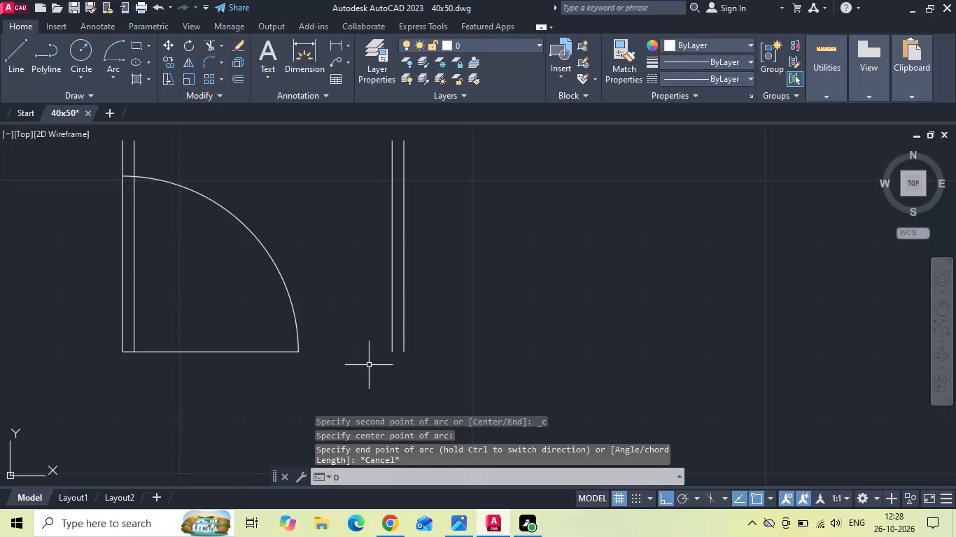
Draw a horizontal line rightward from the lower end of the right-hand pair of vertical lines.
key(Escape)
text(L)
key(space)
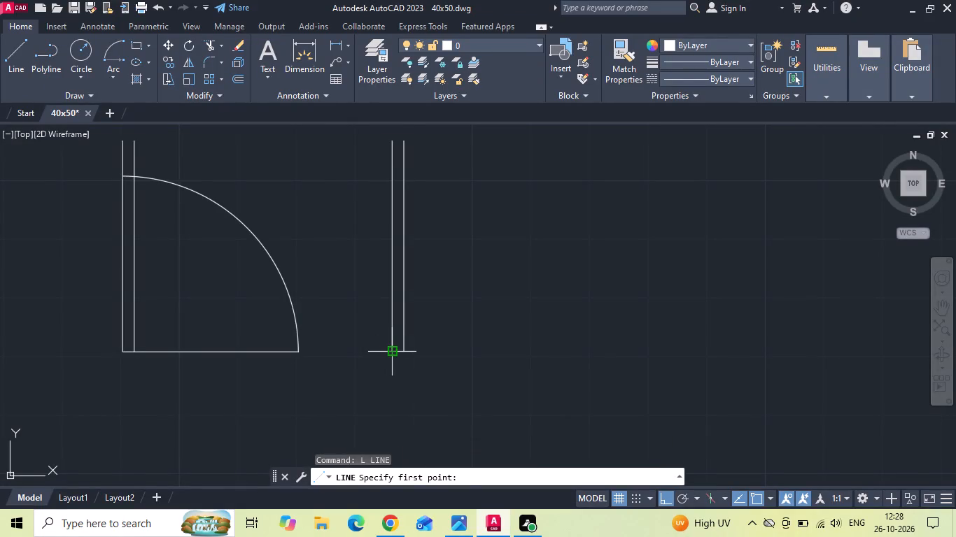
click(388, 352)
click(546, 356)
key(Escape)
Offset the new horizontal base line upward by 1'6".
key(o)
key(space)
text(1')
text(6)
key(space)
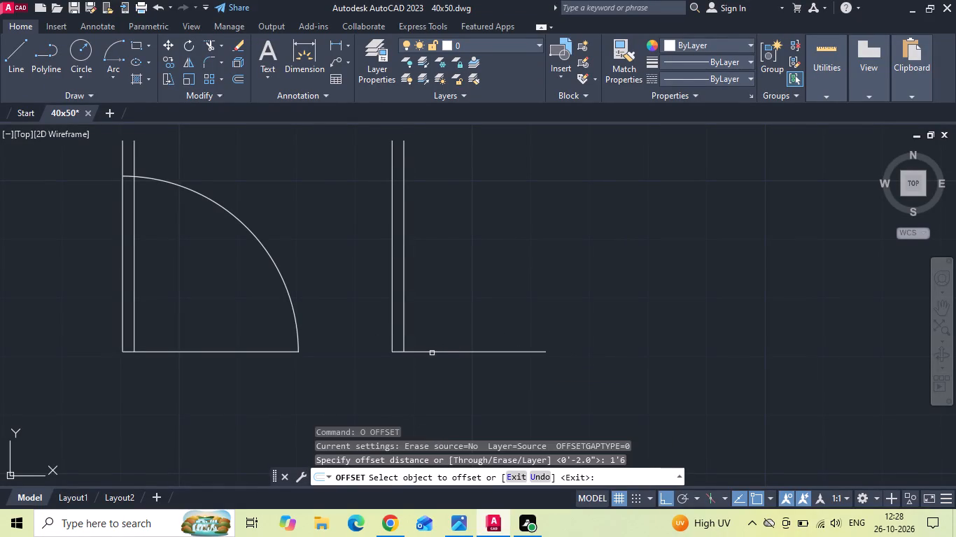
click(432, 353)
click(453, 294)
scroll(448, 338, down, 1)
key(Escape)
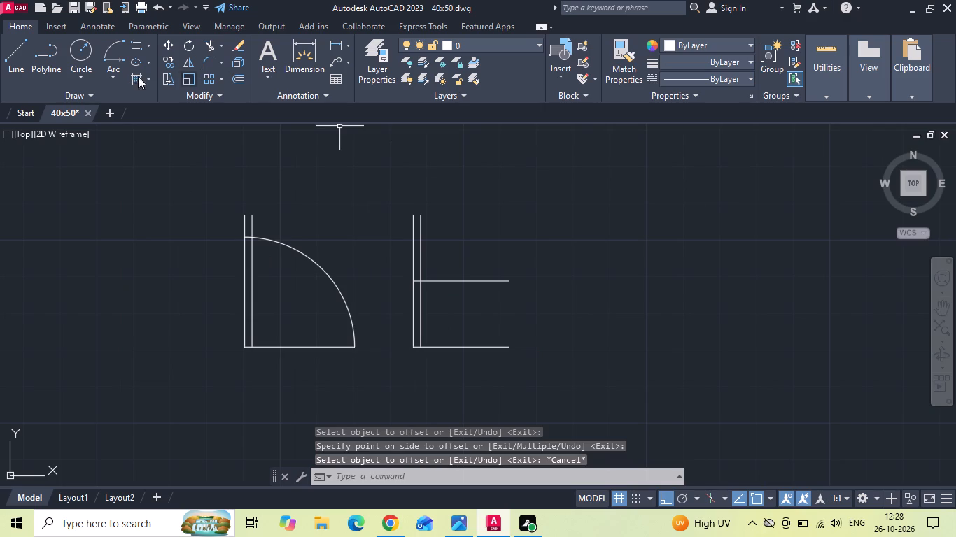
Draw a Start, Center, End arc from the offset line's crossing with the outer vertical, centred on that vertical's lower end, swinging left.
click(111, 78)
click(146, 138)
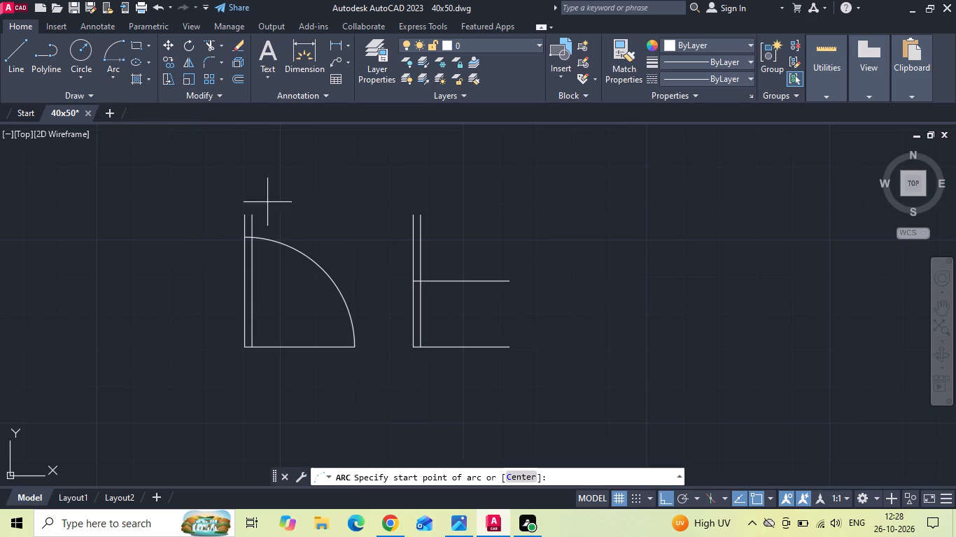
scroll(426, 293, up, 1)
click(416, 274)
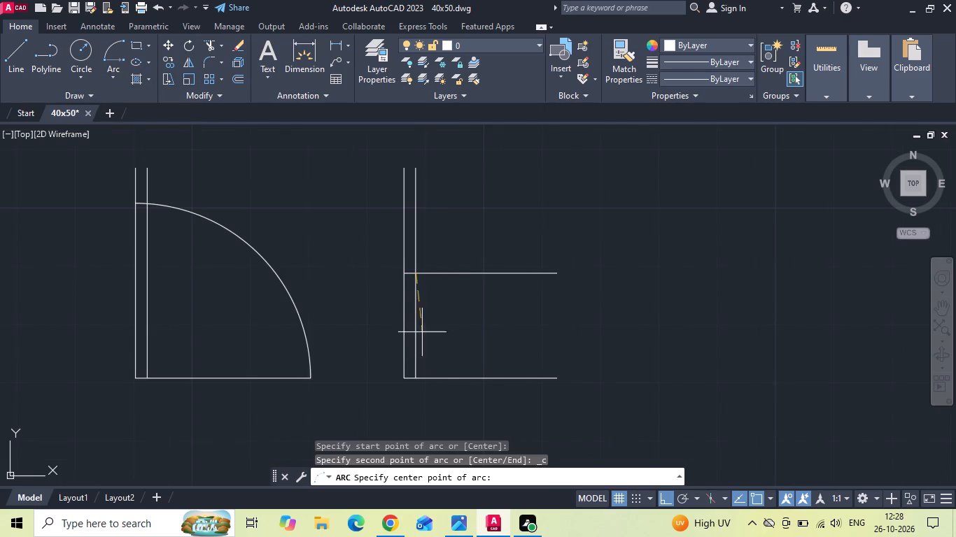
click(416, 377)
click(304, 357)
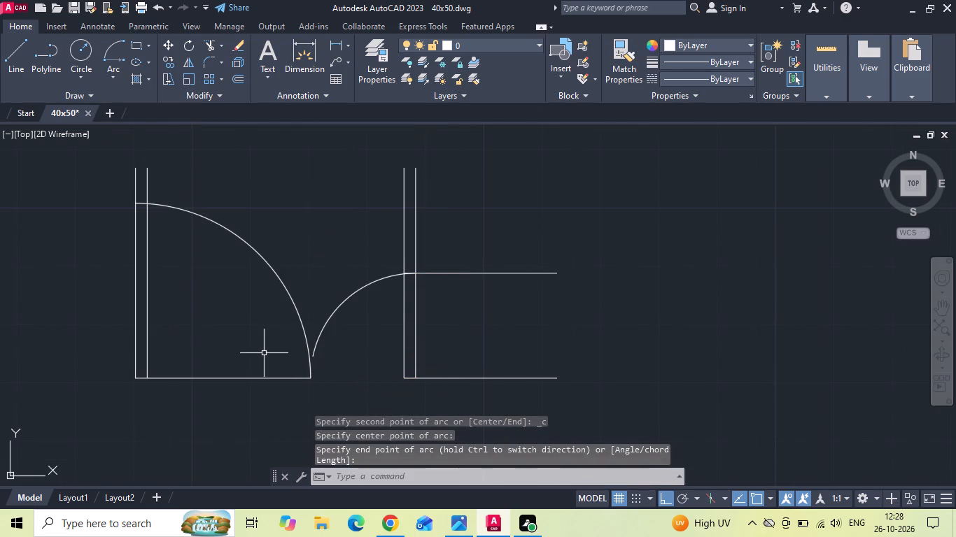
Trim the vertical lines above both door leaves and the horizontal lines extending right of the smaller leaf.
key(t)
key(r)
key(space)
drag(389, 255, 475, 313)
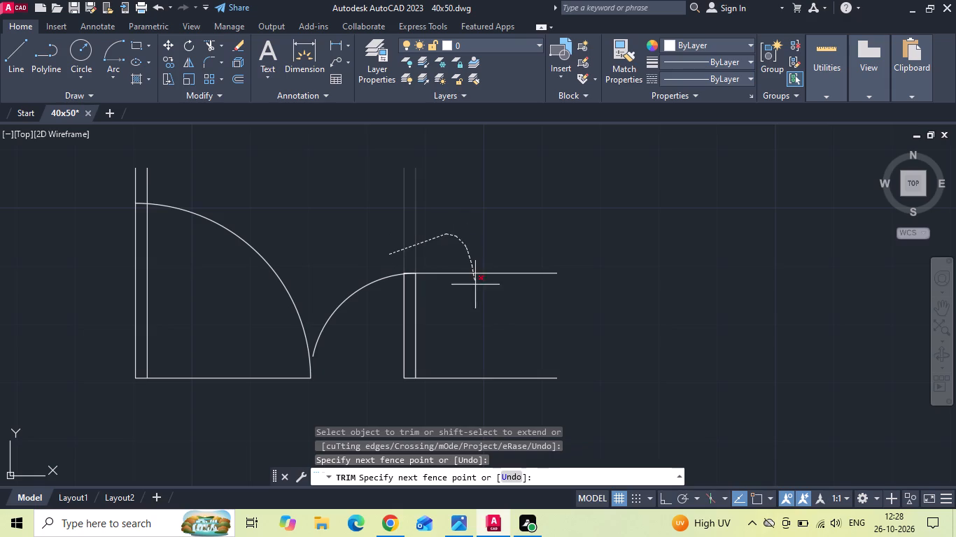
drag(475, 313, 461, 403)
drag(241, 203, 112, 184)
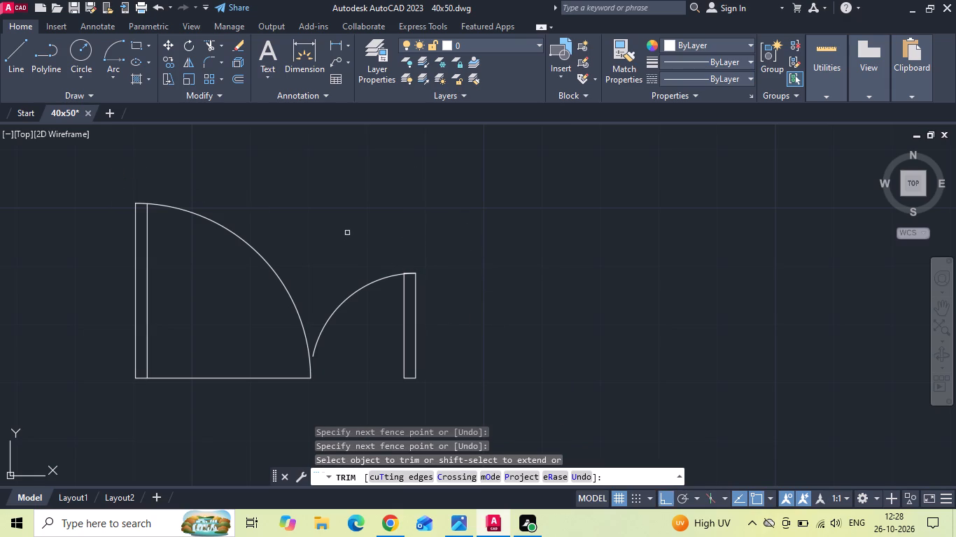
scroll(354, 238, up, 1)
scroll(471, 301, up, 2)
key(Escape)
Move the smaller leaf's inner vertical line 1" to the right.
drag(372, 333, 346, 338)
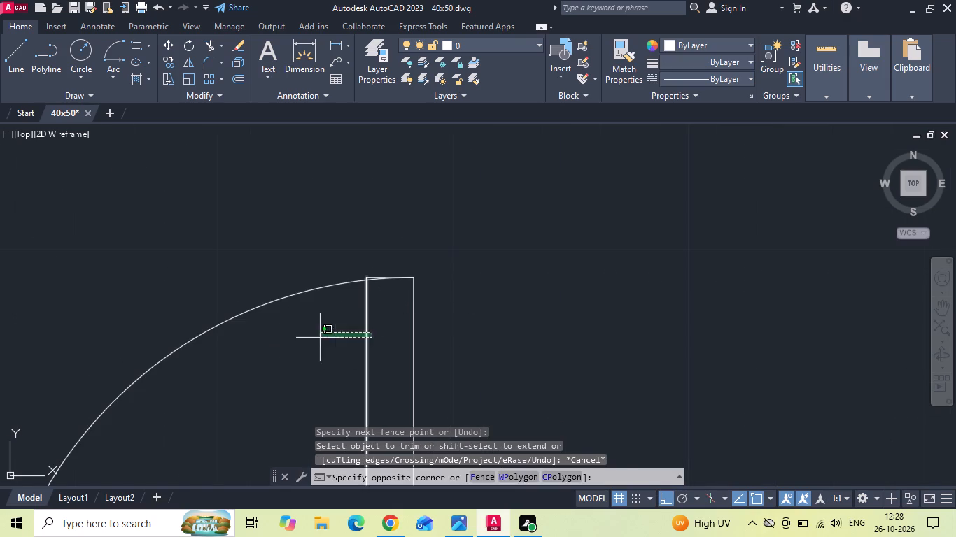
click(320, 338)
right_click(366, 230)
click(386, 257)
drag(441, 239, 487, 236)
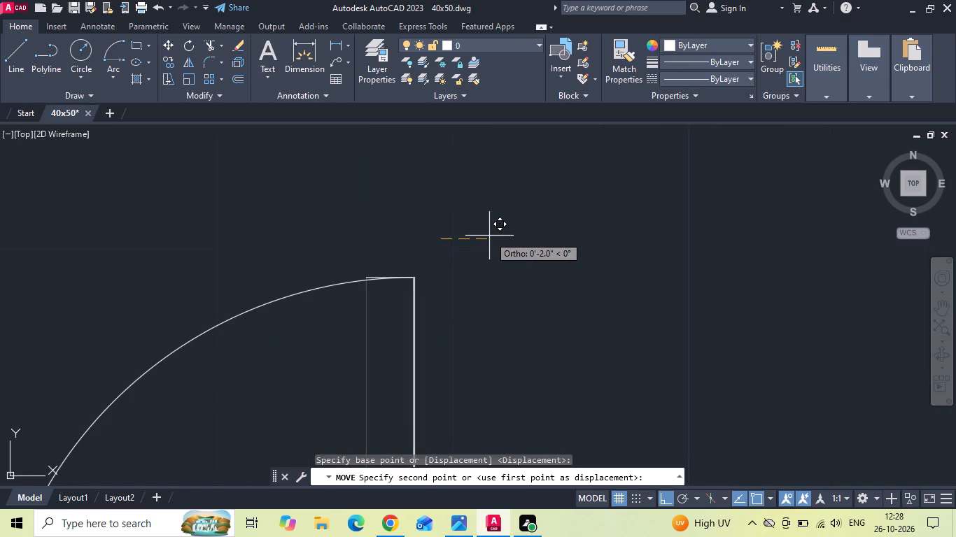
text(1)
key(space)
Trim the top edge stub projecting left of the smaller leaf's inner line.
text(TR)
key(space)
scroll(414, 259, up, 2)
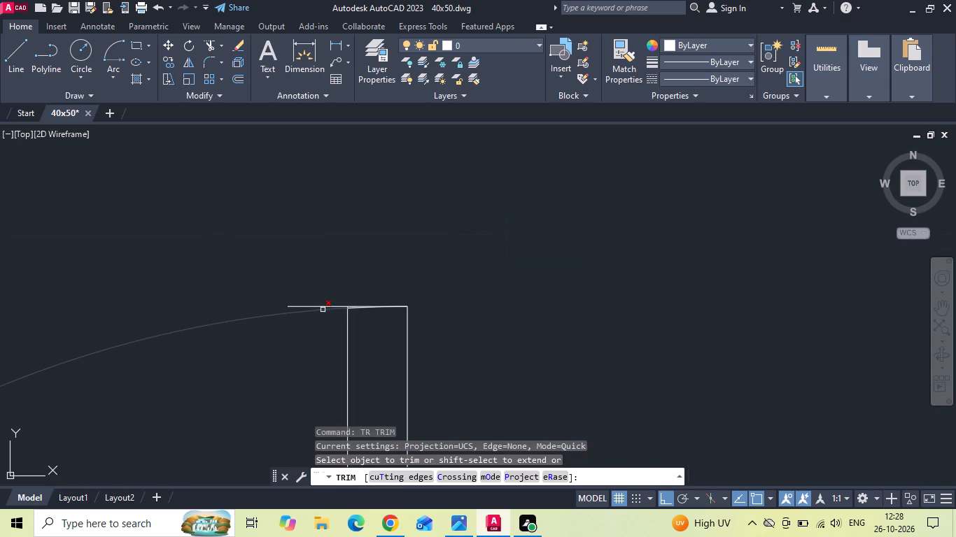
scroll(330, 301, up, 2)
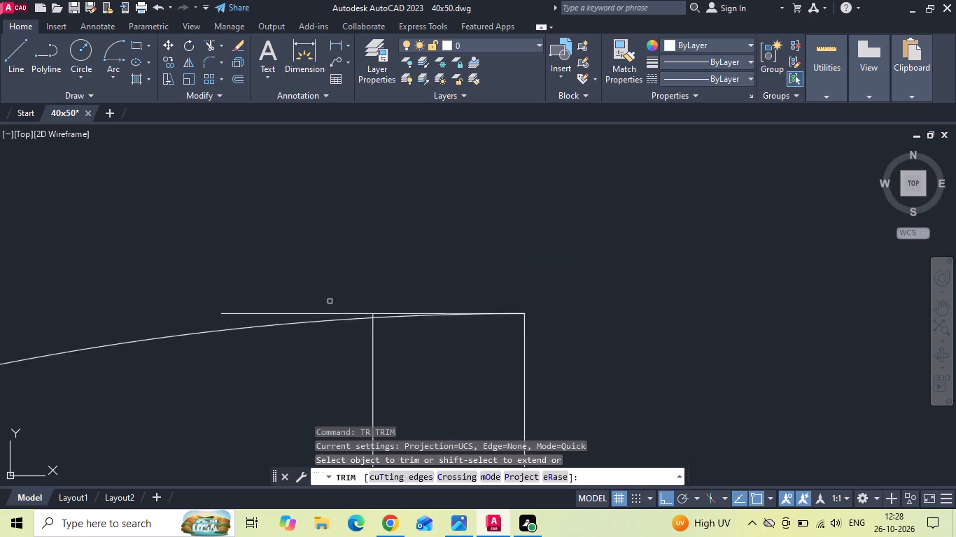
scroll(330, 301, up, 1)
click(334, 320)
scroll(478, 249, down, 8)
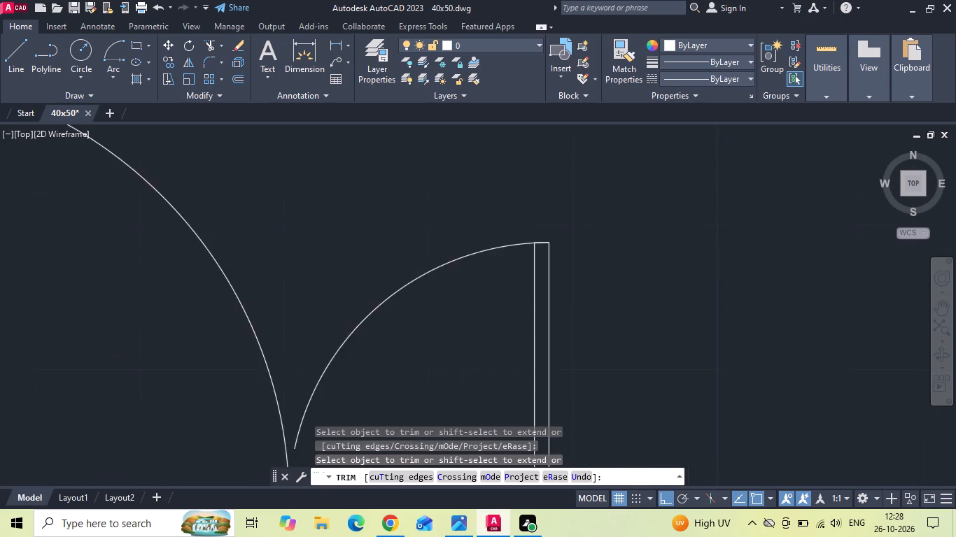
key(Escape)
Move the larger leaf's inner vertical line 1" to the left.
click(305, 304)
right_click(332, 289)
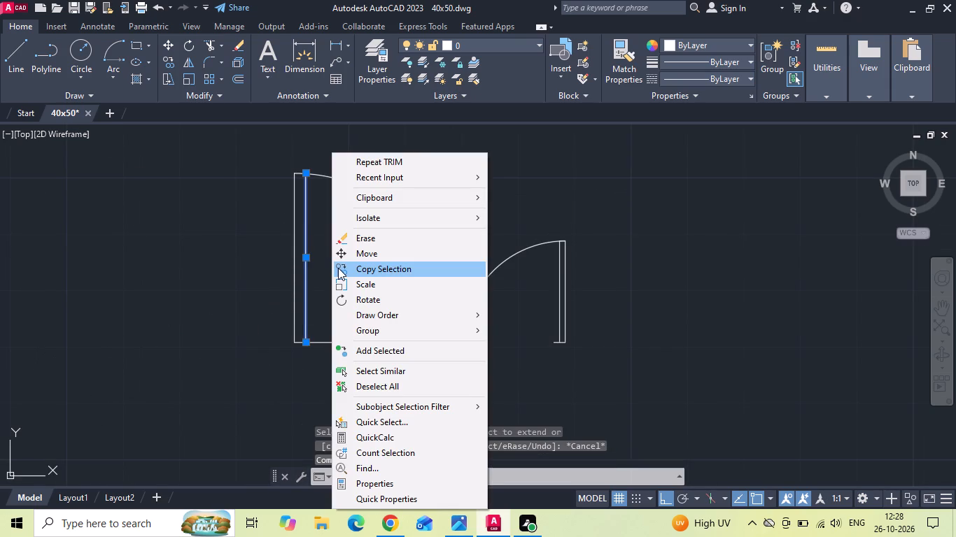
click(343, 255)
drag(486, 400, 477, 399)
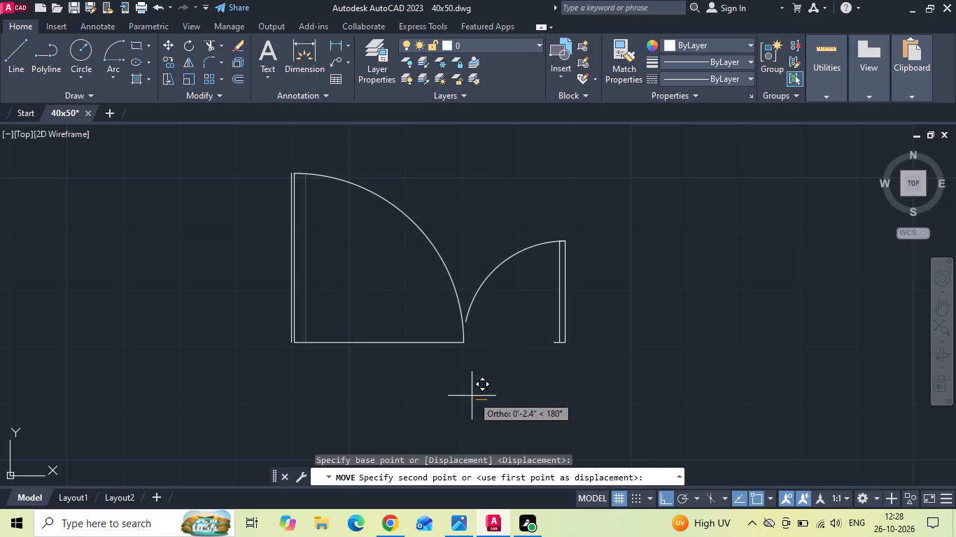
text(1)
key(space)
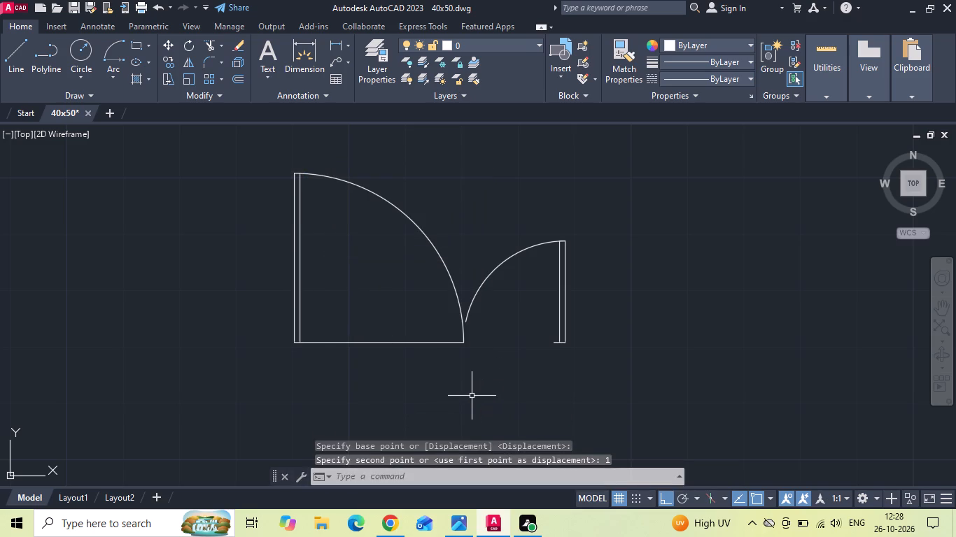
Trim the horizontal base line away between the larger leaf and the end of its swing arc.
key(t)
key(r)
key(space)
drag(374, 371, 384, 318)
key(Escape)
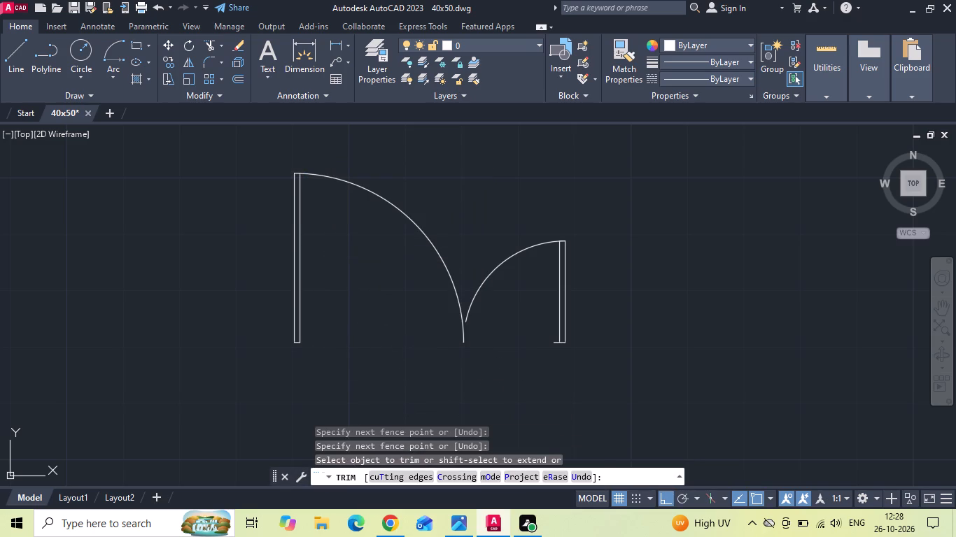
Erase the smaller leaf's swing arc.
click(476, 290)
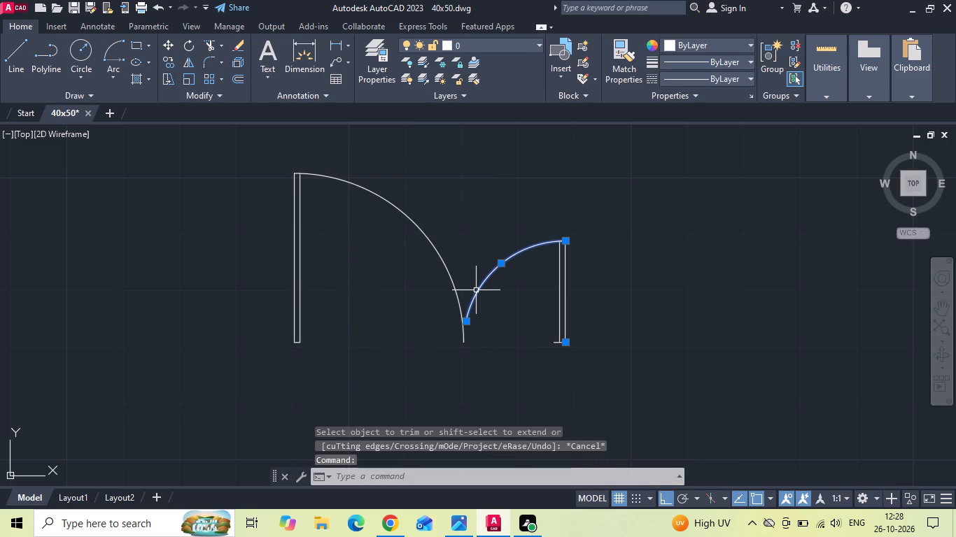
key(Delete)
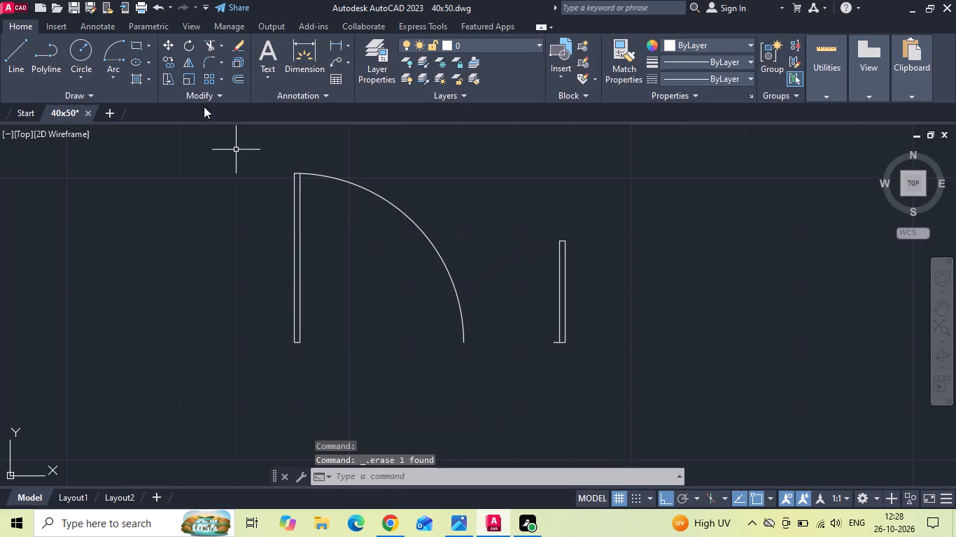
Draw a Start, Center, End arc from the smaller leaf's outer top corner, centred on its outer bottom corner, meeting the larger arc's lower end.
click(112, 82)
click(115, 129)
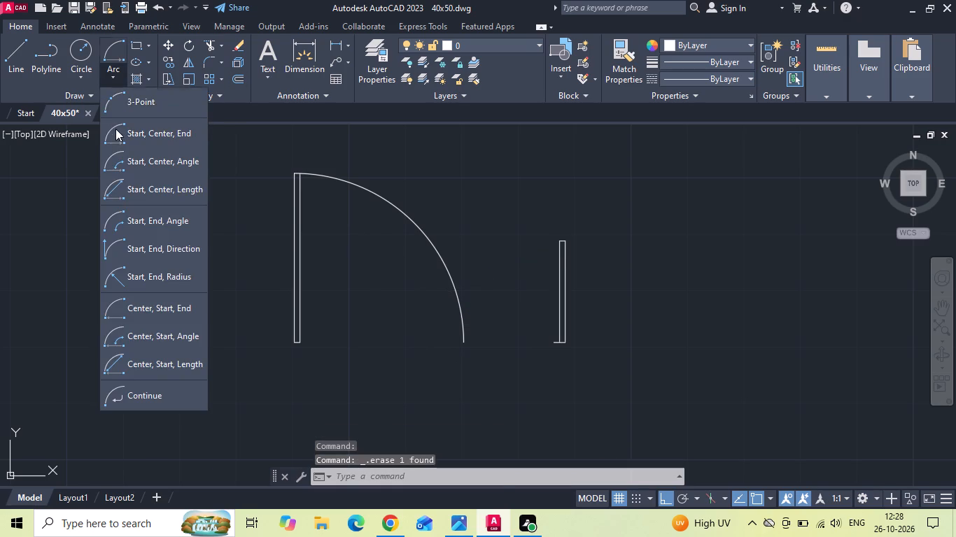
scroll(572, 245, up, 1)
click(565, 240)
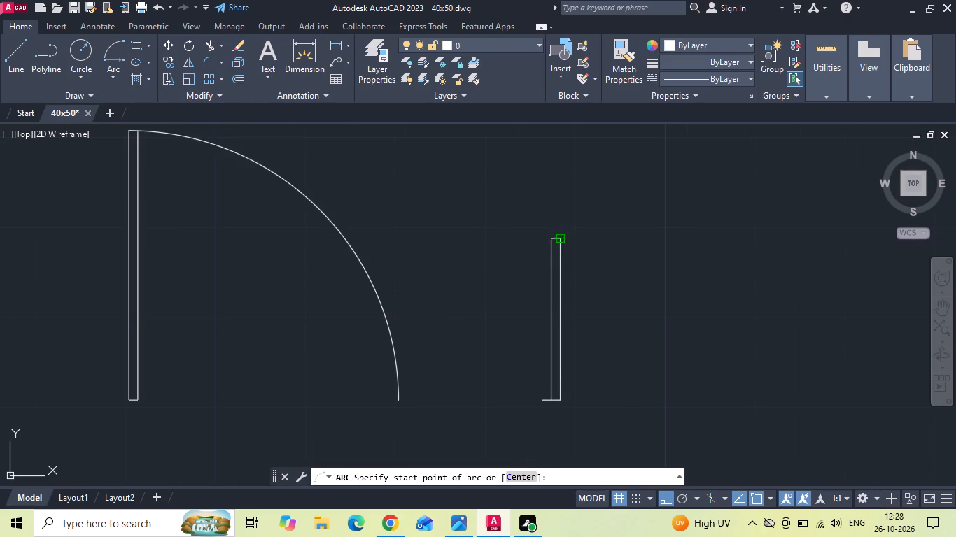
click(557, 400)
click(283, 352)
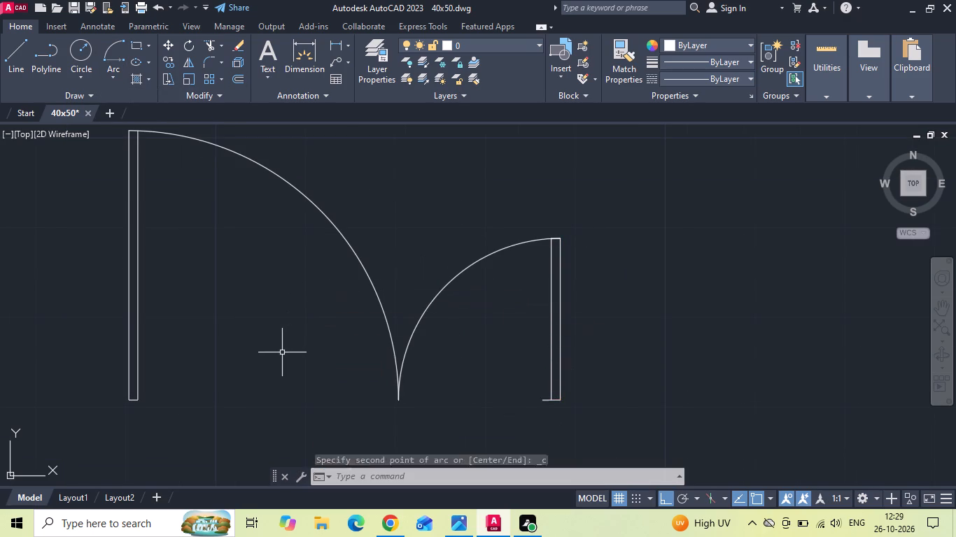
Trim the short base stub projecting left from the bottom of the smaller leaf.
middle_drag(282, 349, 302, 296)
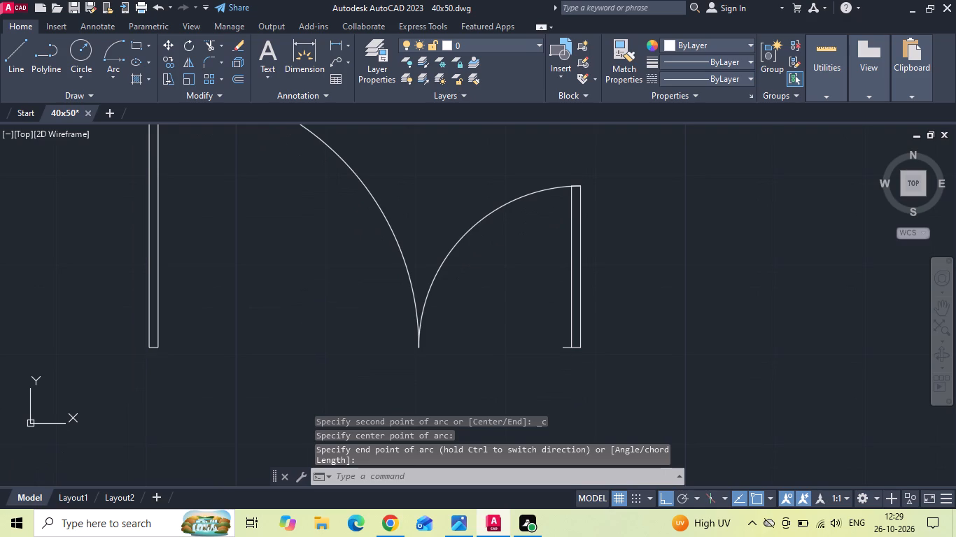
key(t)
key(r)
key(space)
click(562, 346)
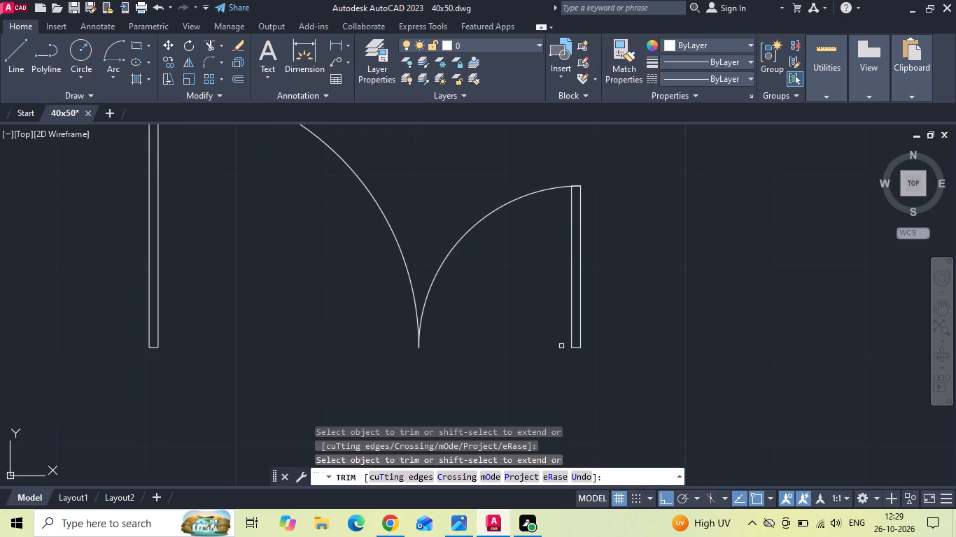
Trim the horizontal base lines beneath the swing arcs of the two single doors.
scroll(547, 334, down, 2)
middle_drag(530, 358, 530, 294)
scroll(532, 296, down, 2)
scroll(267, 288, up, 2)
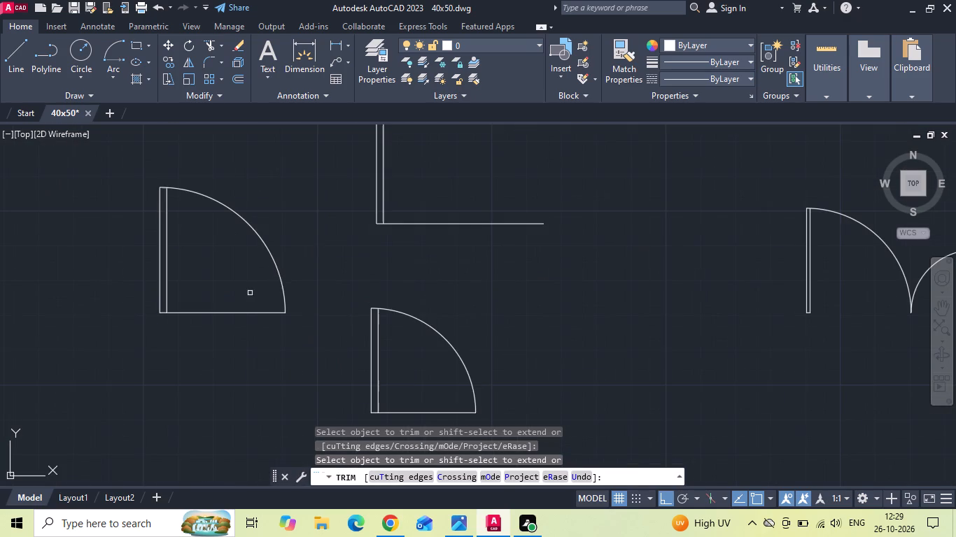
scroll(251, 322, down, 1)
click(237, 317)
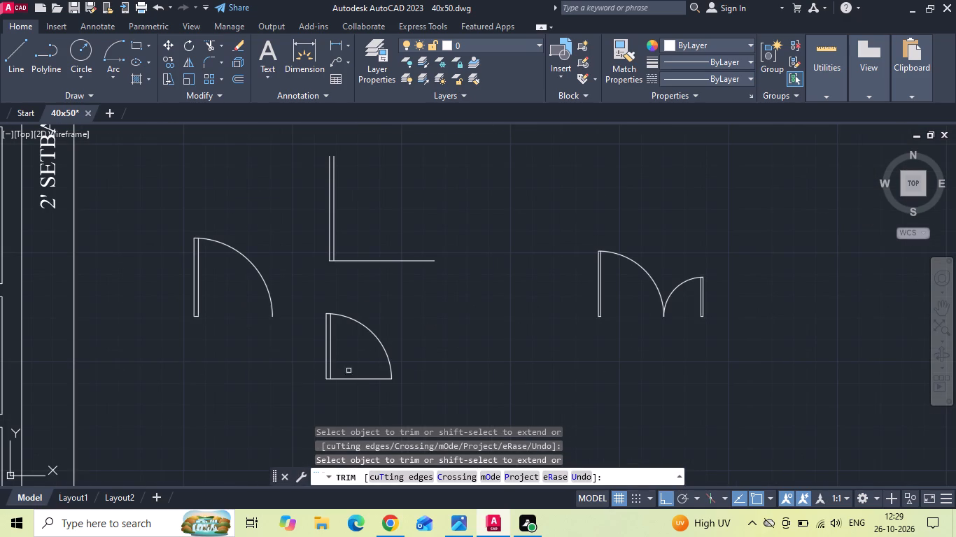
click(347, 380)
key(Escape)
Erase the leftover L-shaped lines above the smaller single door.
drag(443, 311, 410, 280)
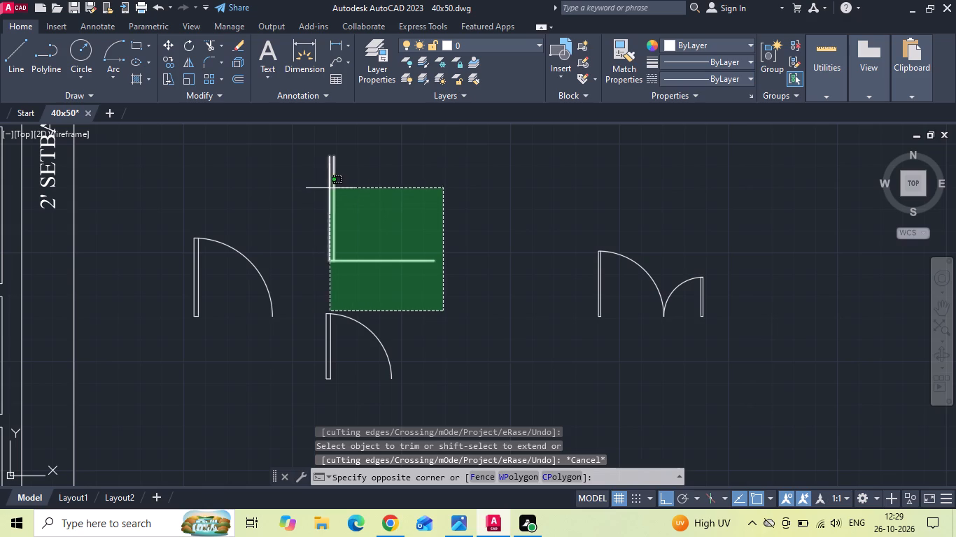
click(327, 179)
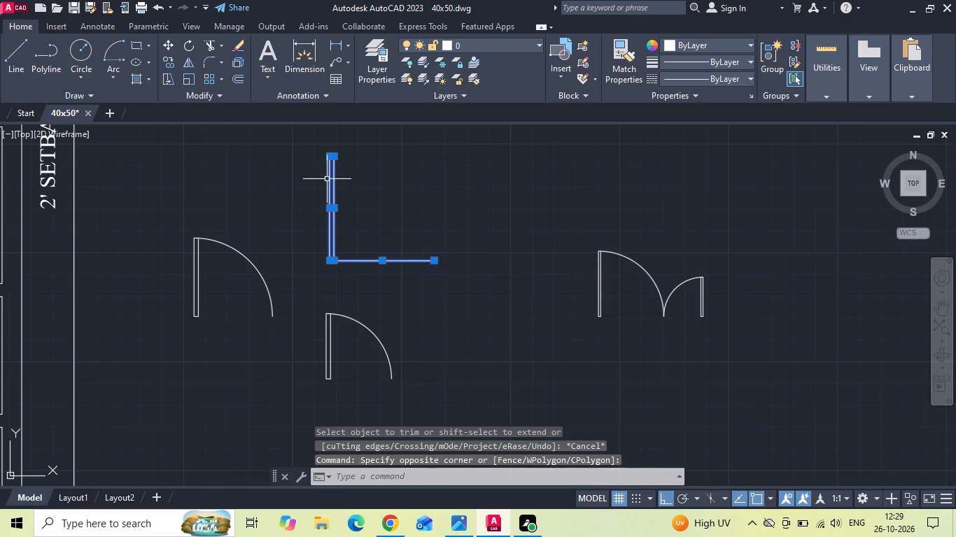
key(Delete)
Move the inner leaf lines of both single doors 1" to the left.
click(330, 354)
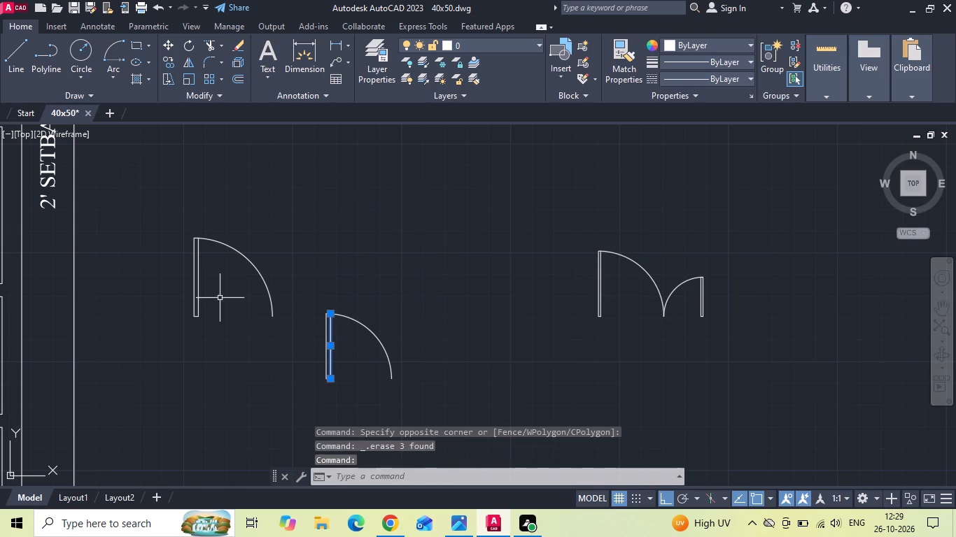
click(197, 280)
right_click(239, 213)
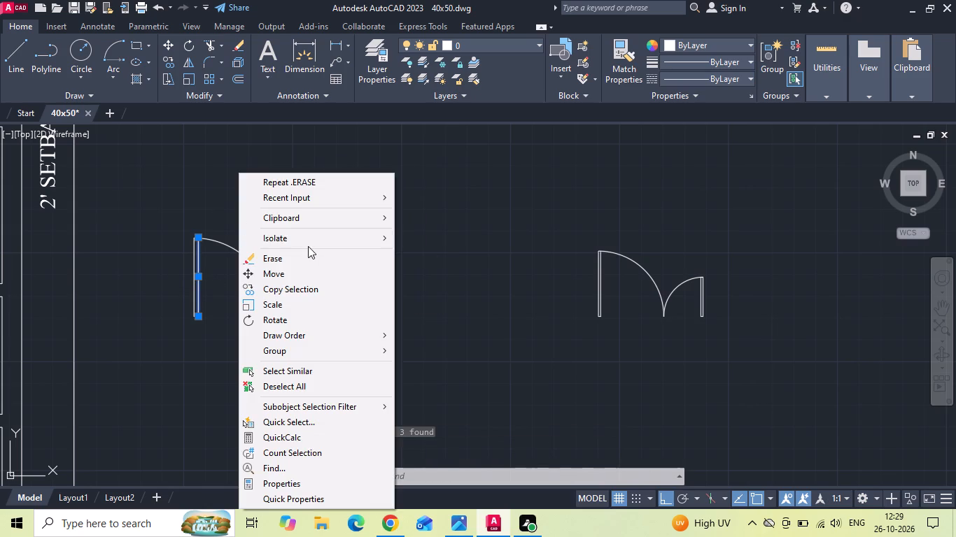
click(309, 270)
drag(481, 238, 462, 236)
text(1)
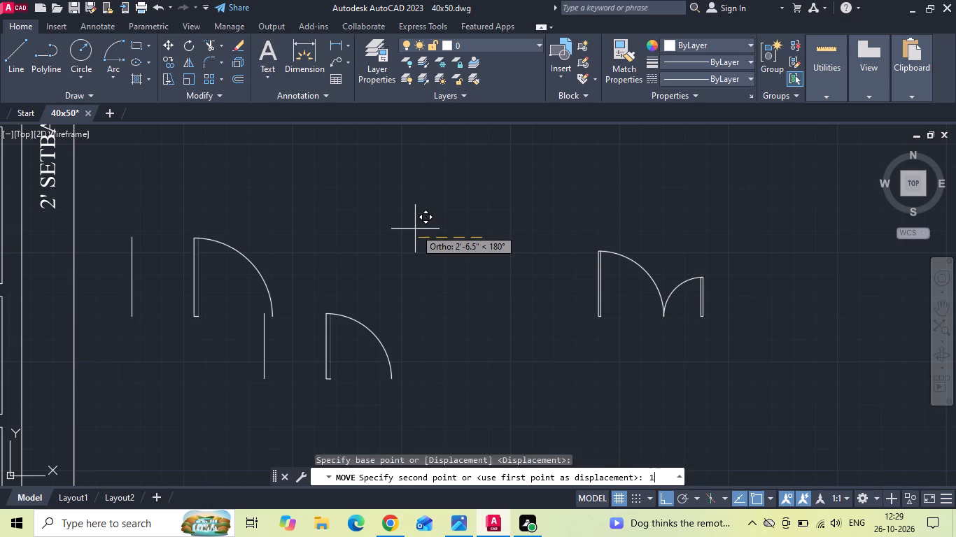
key(space)
Trim the base stubs projecting right of the leaves on both single doors.
text(TR)
key(space)
key(space)
scroll(212, 315, up, 2)
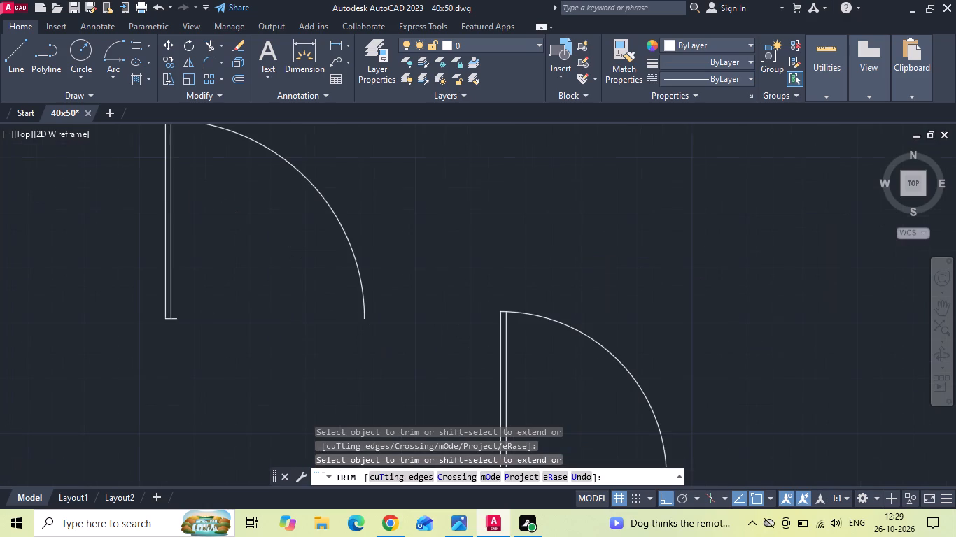
click(176, 316)
click(171, 328)
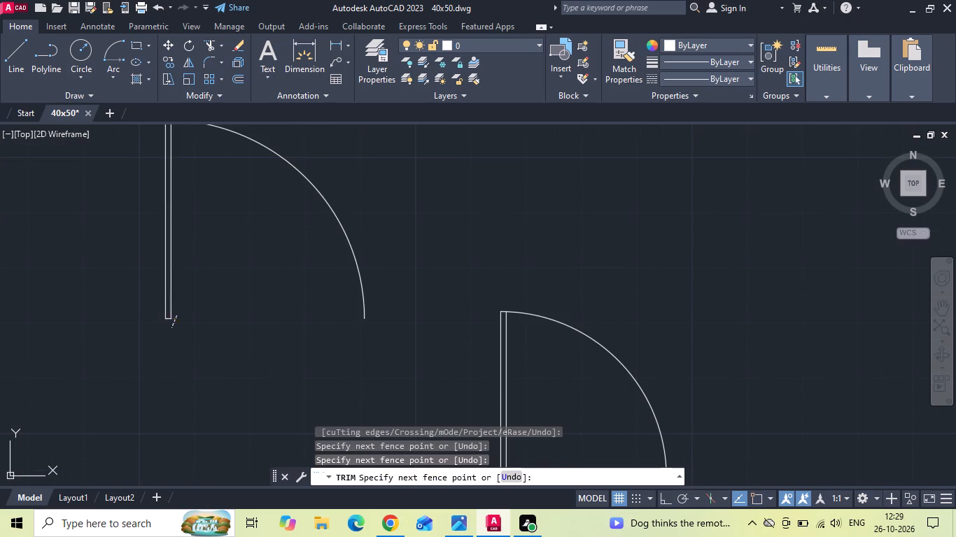
middle_drag(262, 345, 274, 257)
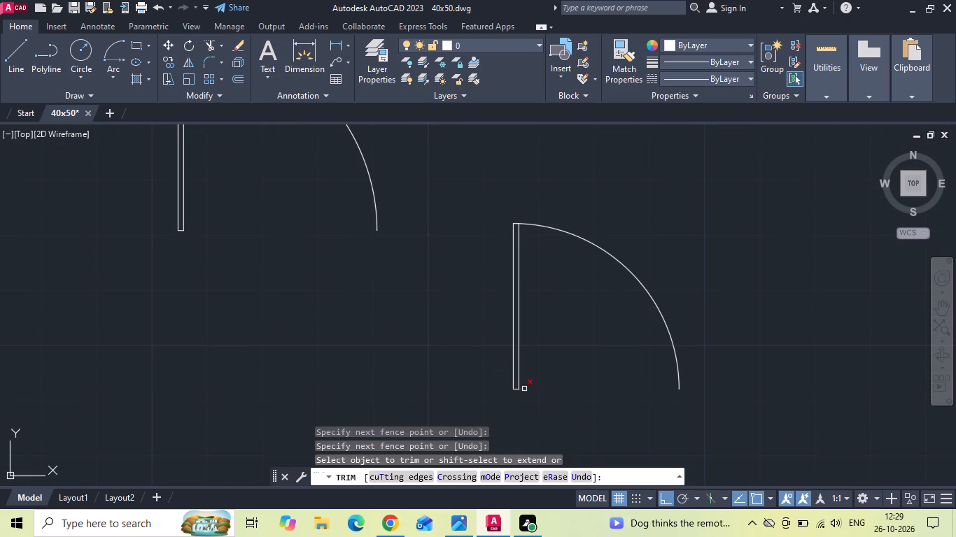
click(524, 389)
key(Escape)
Save the drawing.
key(ctrl+s)
key(ctrl+s)
scroll(500, 331, down, 2)
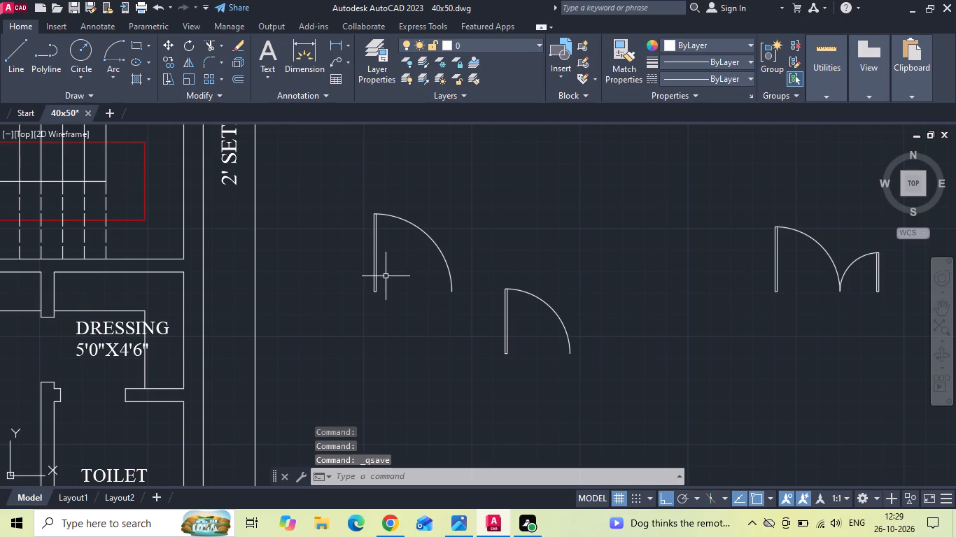
Define the larger single door as block D1 with its base point at the leaf's lower-left corner, and return to the drawing.
text(B)
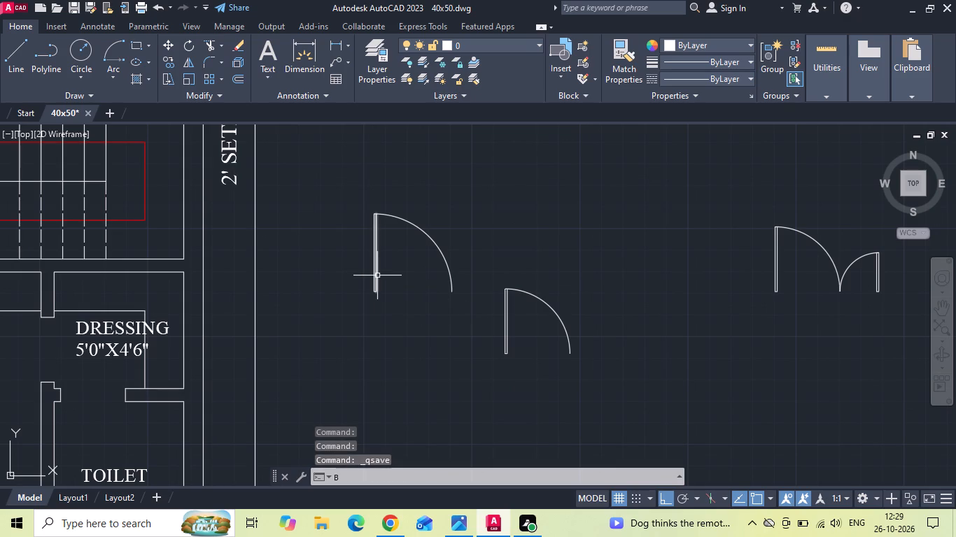
key(space)
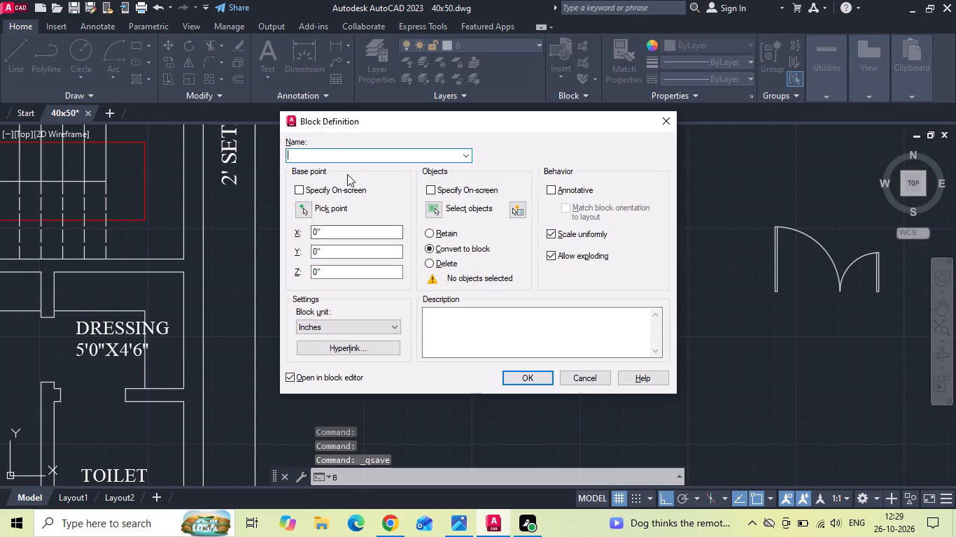
key(d)
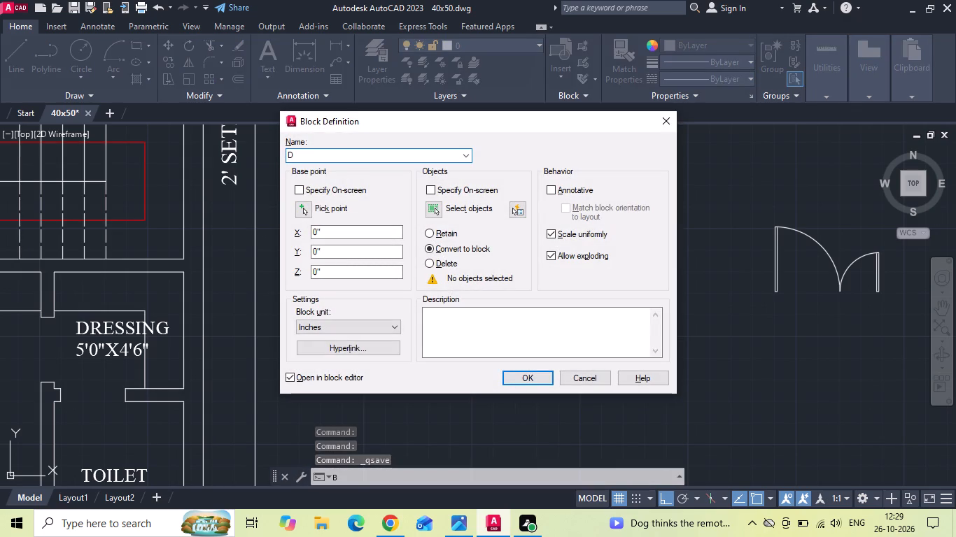
key(1)
click(303, 208)
scroll(355, 291, up, 1)
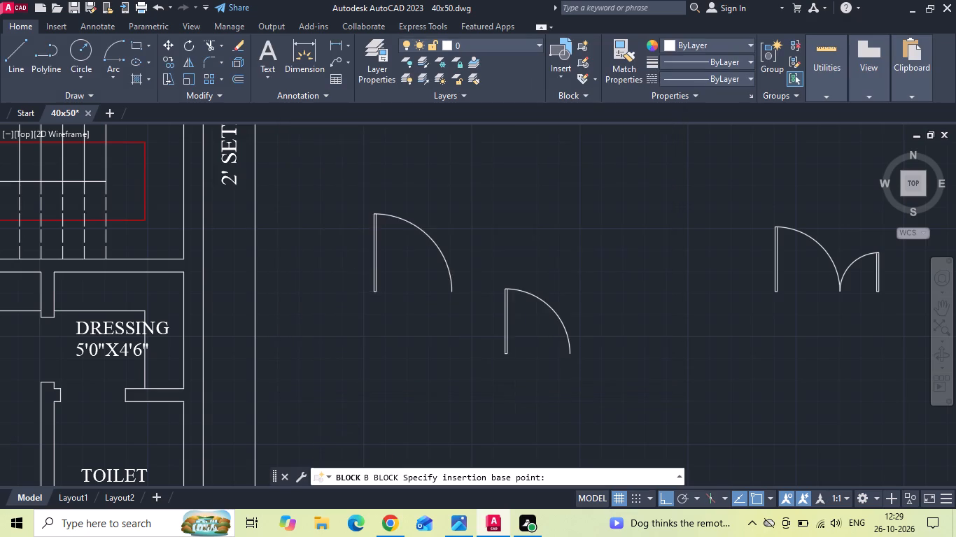
scroll(355, 291, up, 1)
click(397, 294)
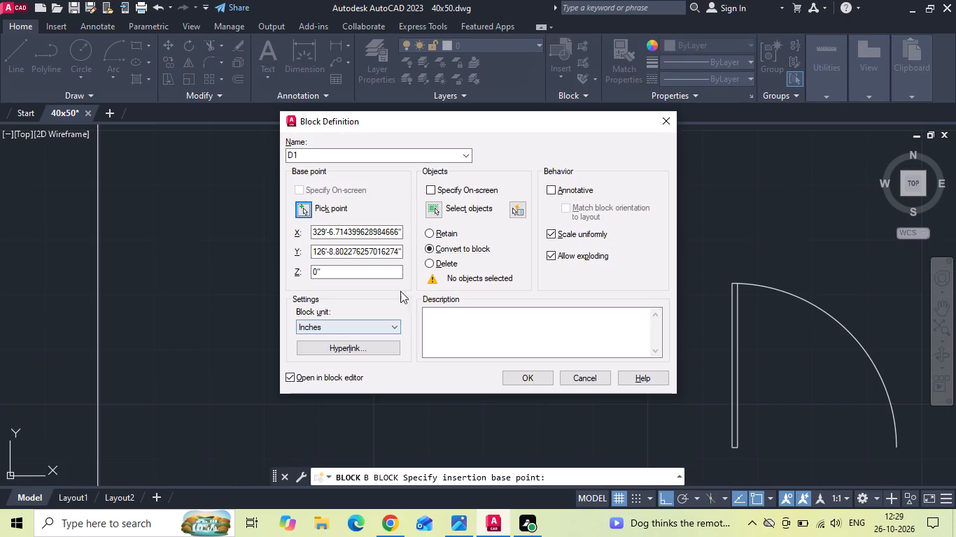
click(433, 211)
scroll(370, 314, down, 1)
drag(358, 329, 389, 302)
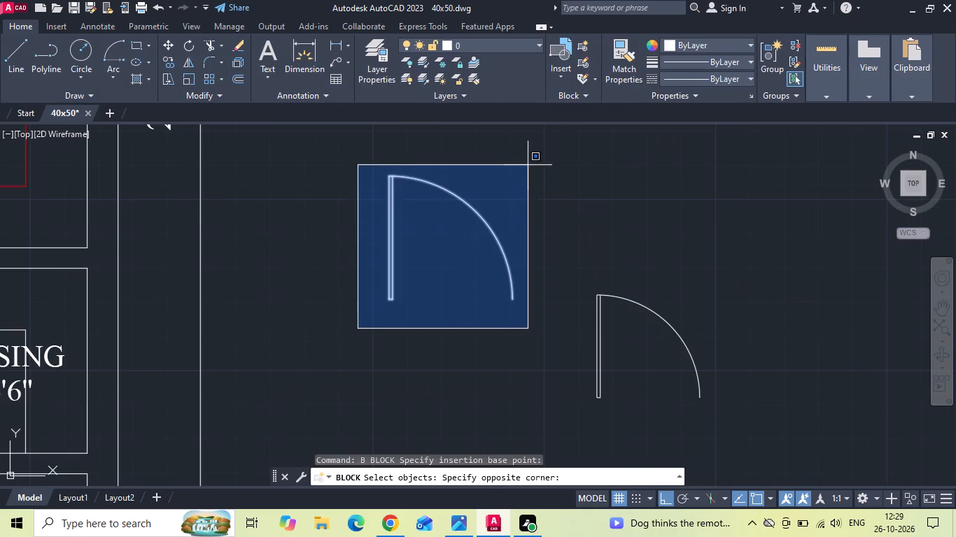
click(540, 145)
key(space)
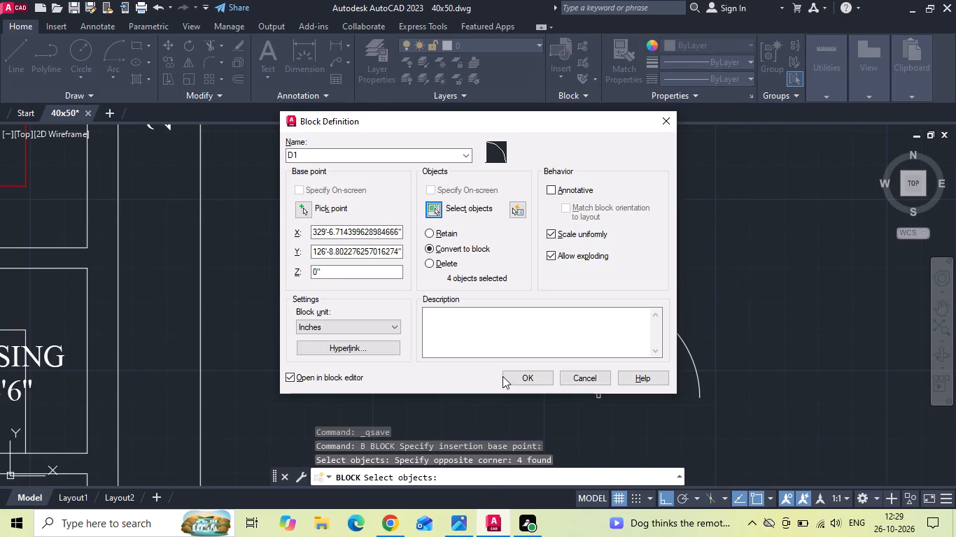
click(505, 377)
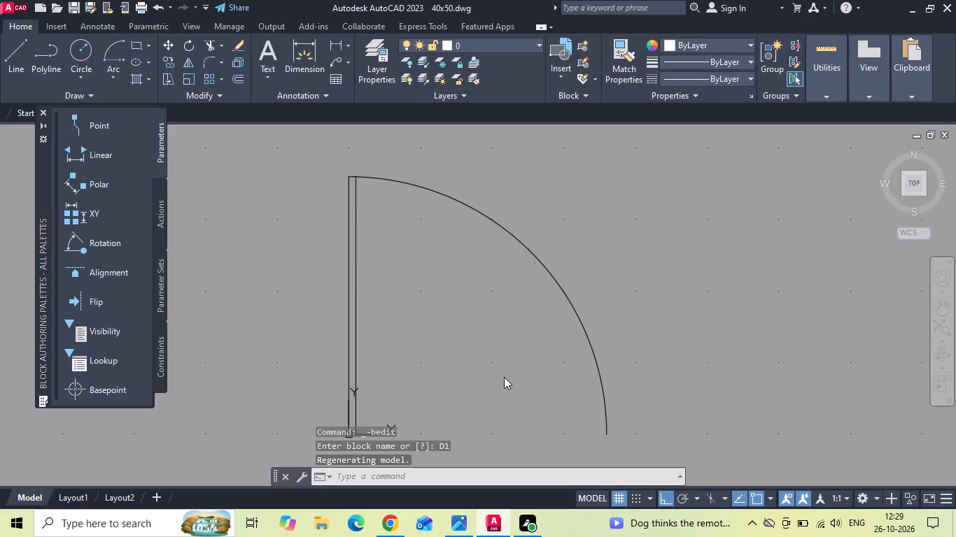
key(ctrl+z)
Define the smaller single door as block D2 with its base point at the leaf's lower-left corner, and return to the drawing.
scroll(315, 317, down, 1)
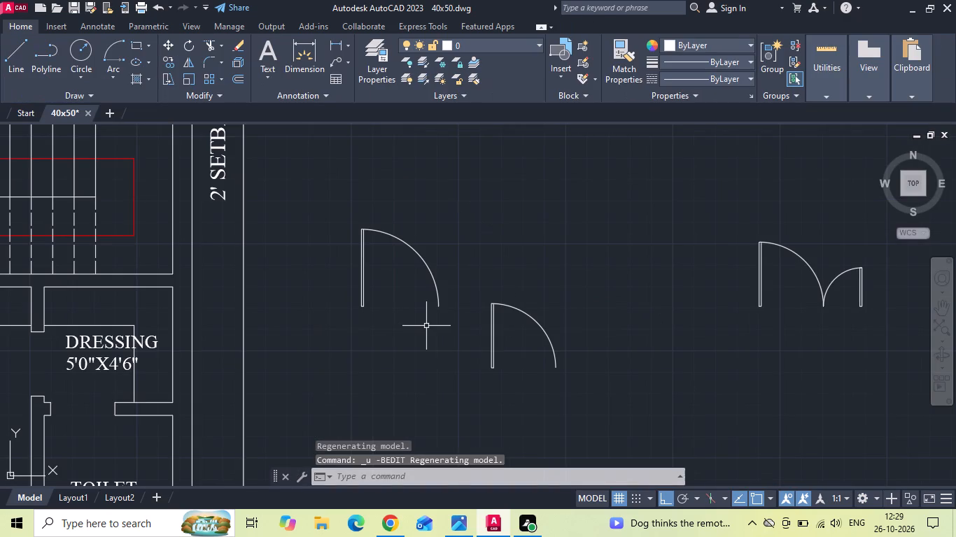
text(B)
key(space)
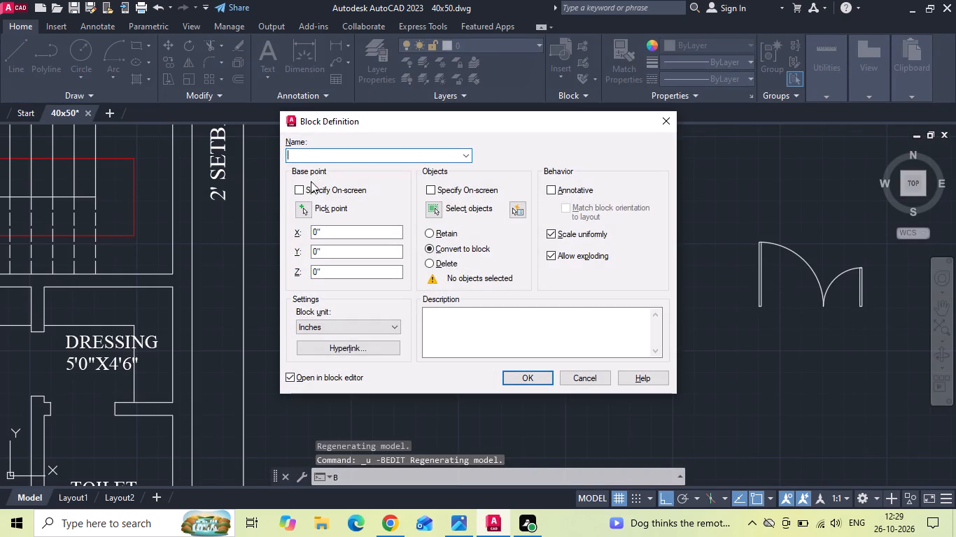
click(311, 213)
scroll(468, 374, up, 3)
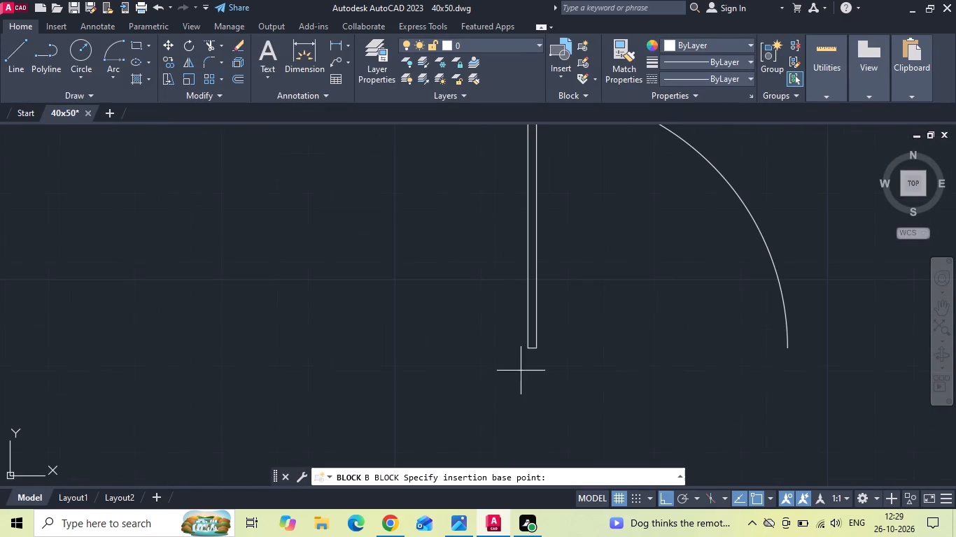
click(523, 349)
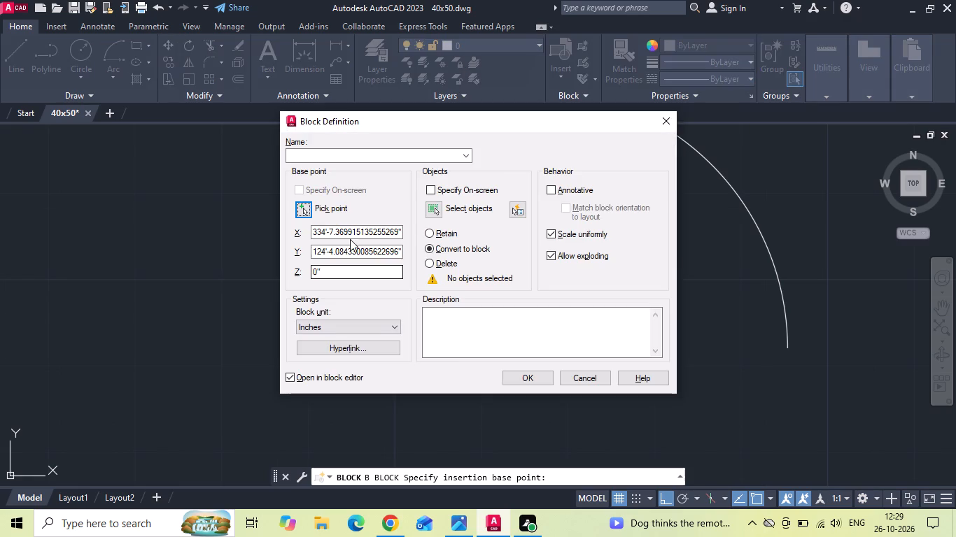
click(326, 157)
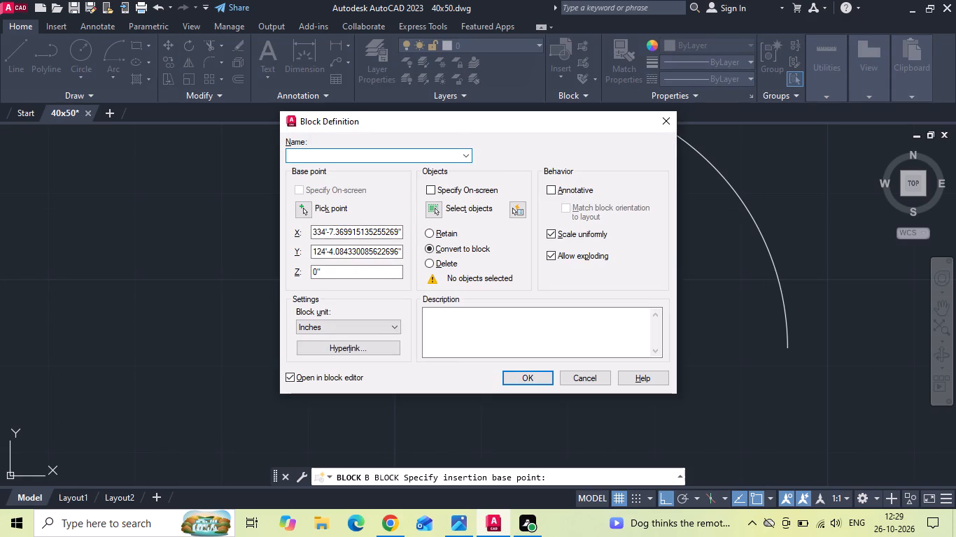
key(d)
key(2)
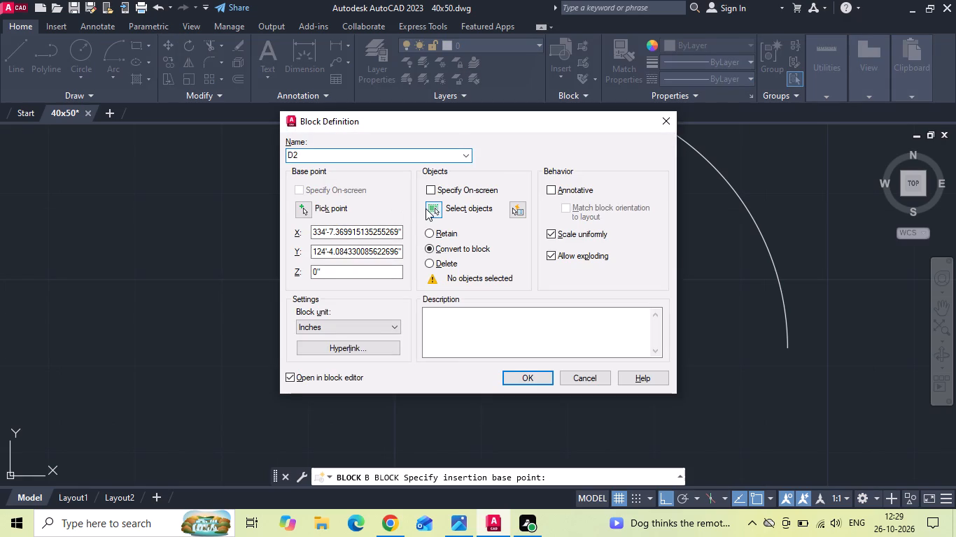
click(427, 209)
scroll(351, 252, down, 2)
click(403, 176)
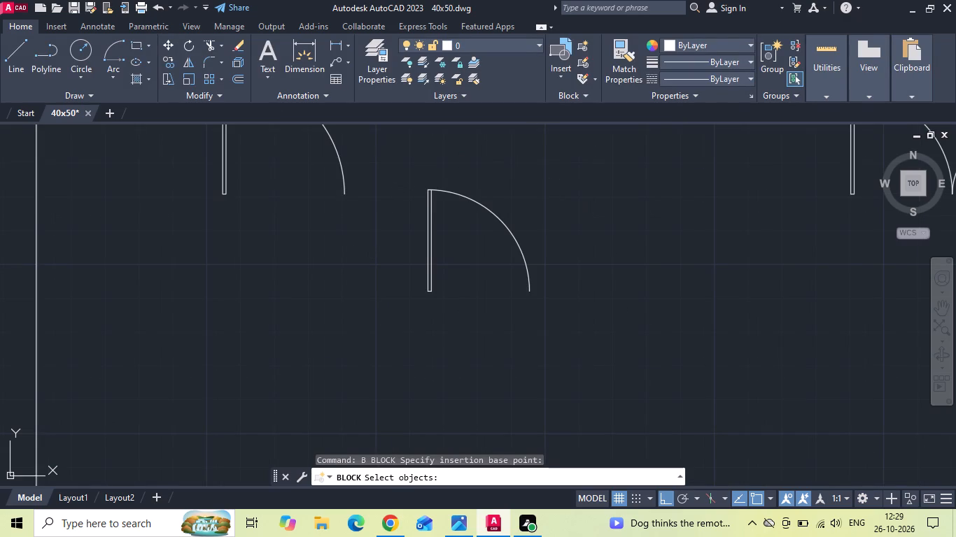
click(609, 345)
key(space)
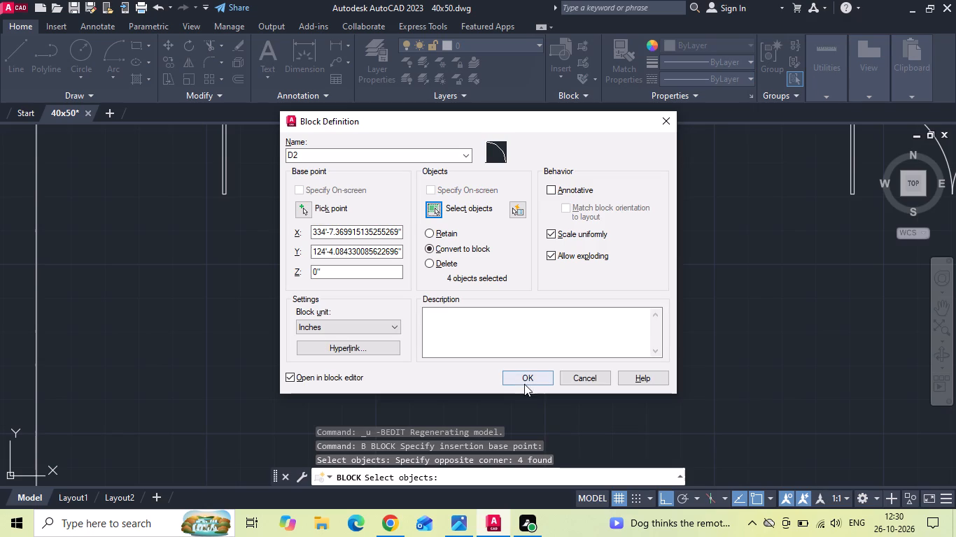
click(527, 379)
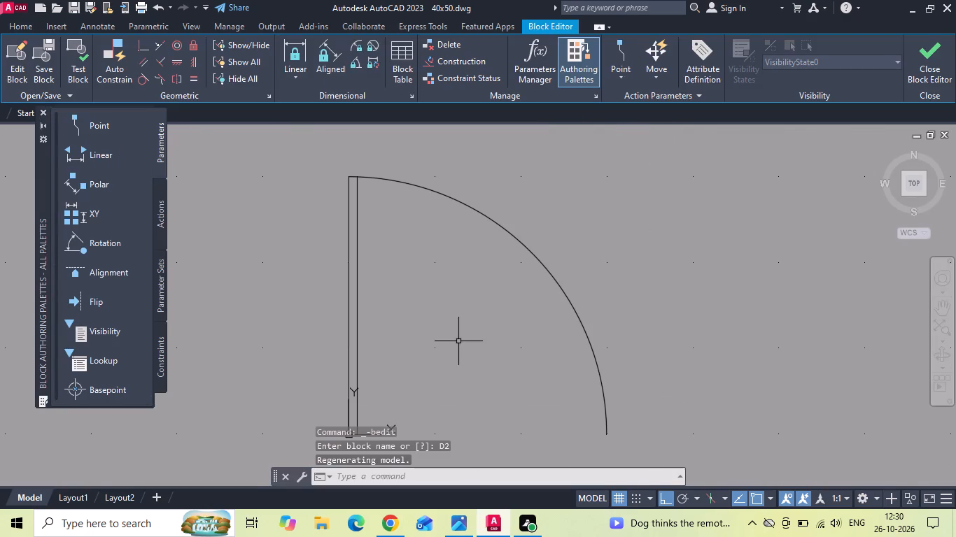
key(ctrl+z)
Define the unequal double door as block D with its base point at the larger leaf's lower-left corner, and return to the drawing.
scroll(317, 338, down, 2)
middle_drag(572, 315, 502, 329)
text(B)
key(space)
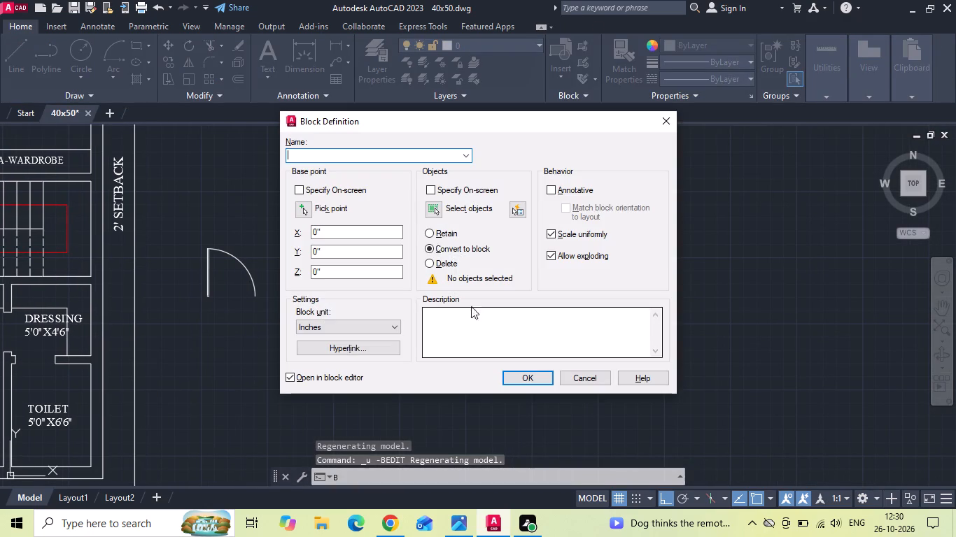
click(311, 210)
scroll(442, 285, up, 2)
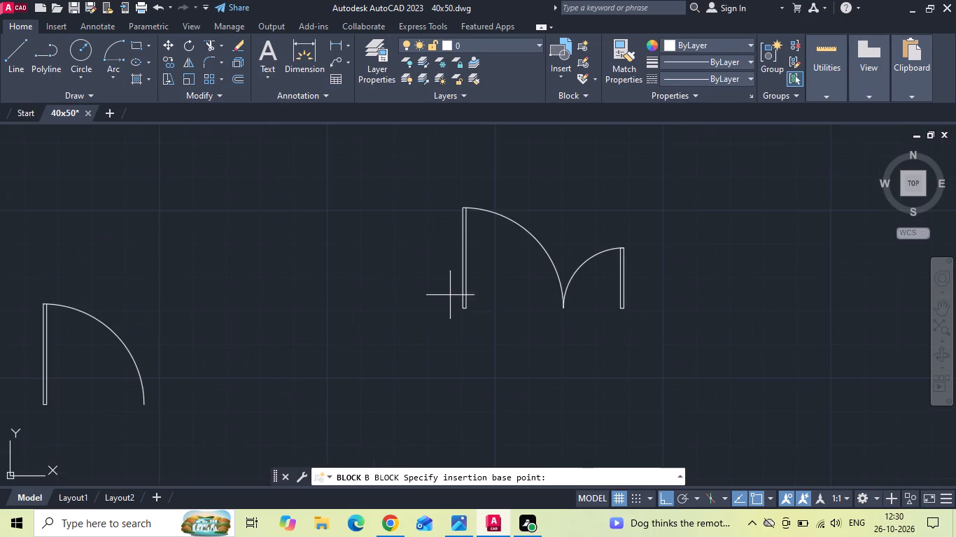
scroll(453, 316, up, 2)
click(472, 302)
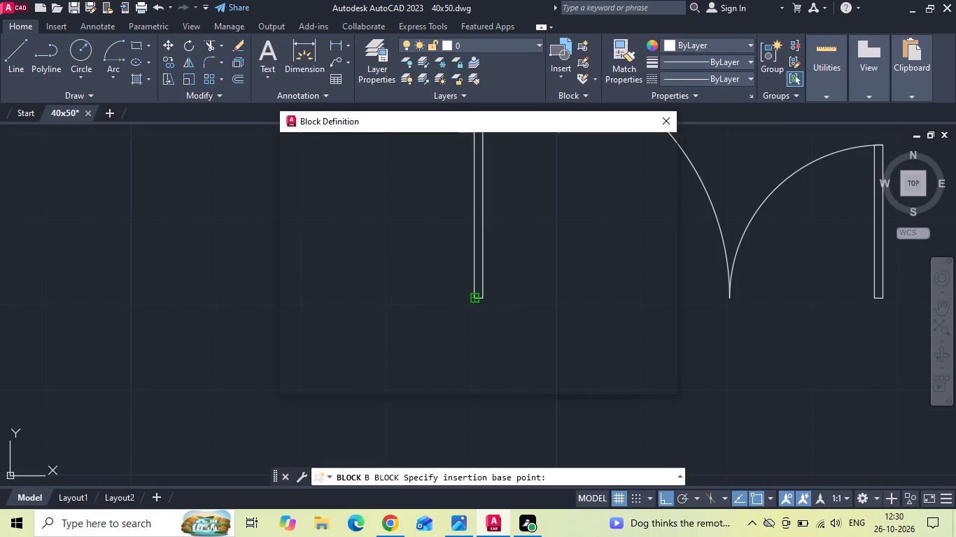
click(434, 211)
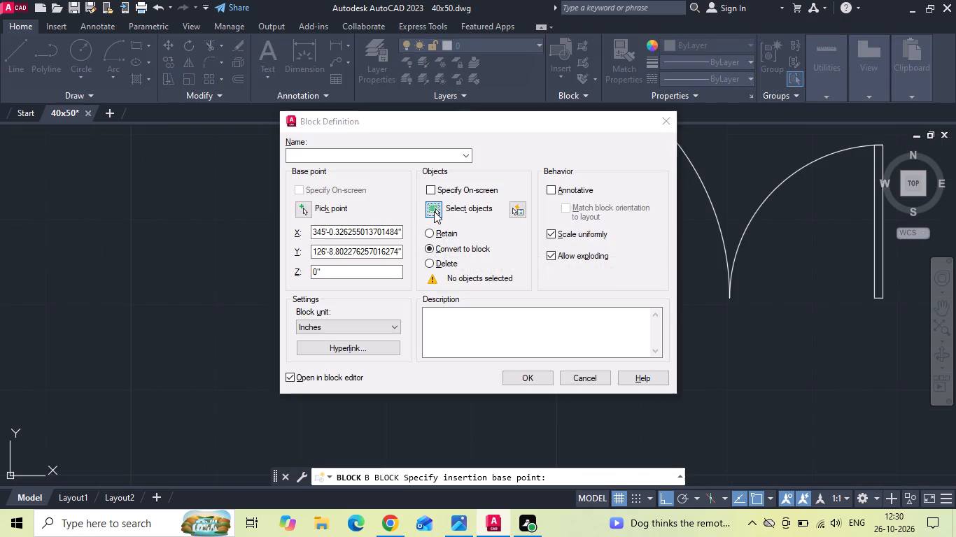
scroll(359, 293, down, 2)
drag(366, 335, 422, 315)
click(617, 203)
drag(623, 168, 624, 173)
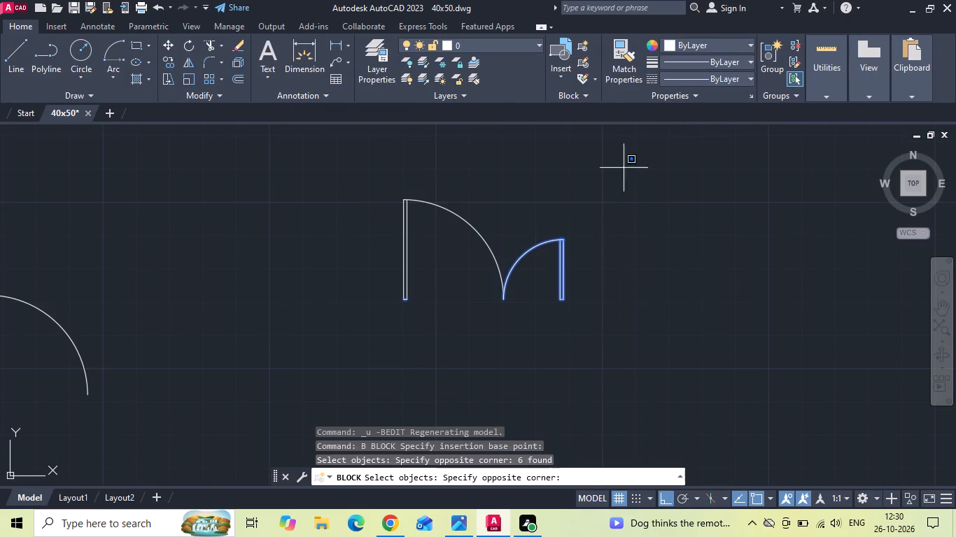
drag(624, 173, 610, 198)
click(325, 368)
key(space)
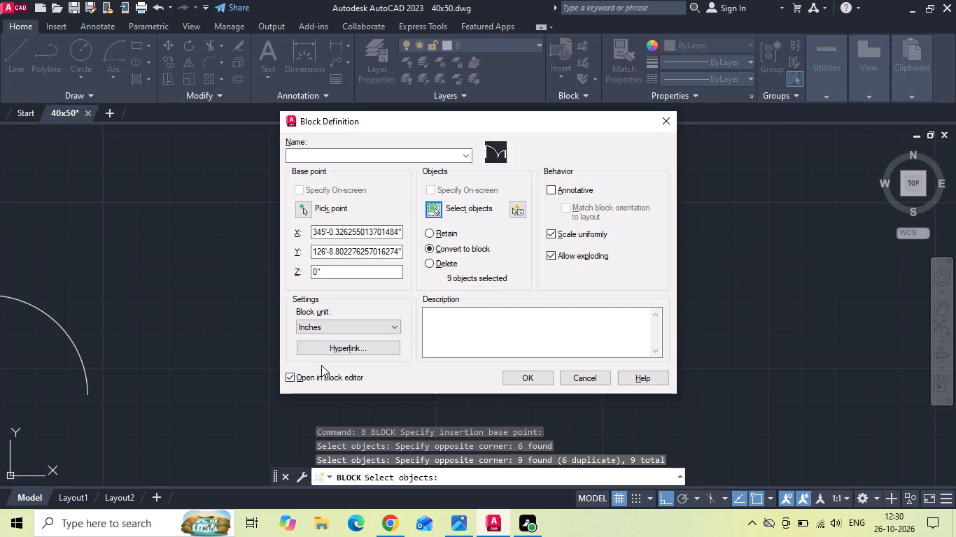
click(316, 155)
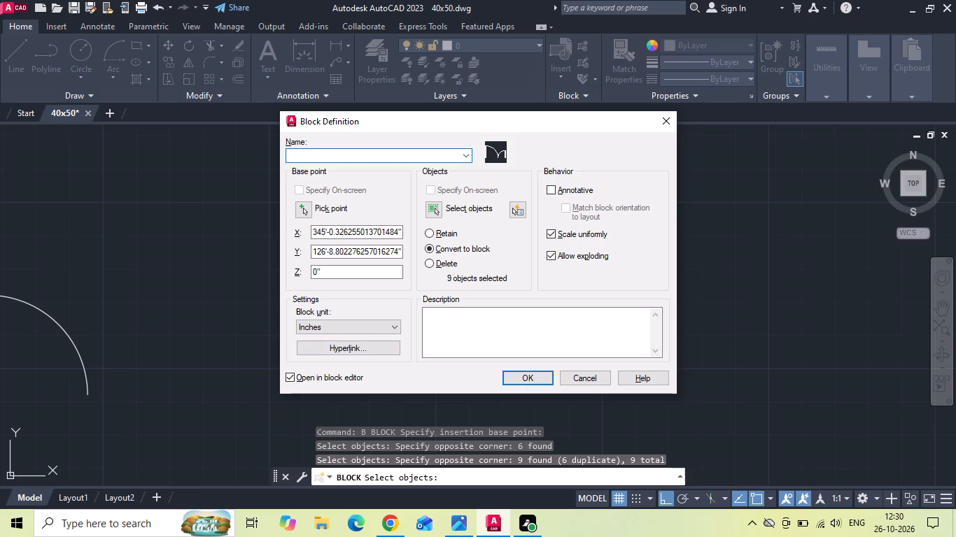
key(d)
click(524, 380)
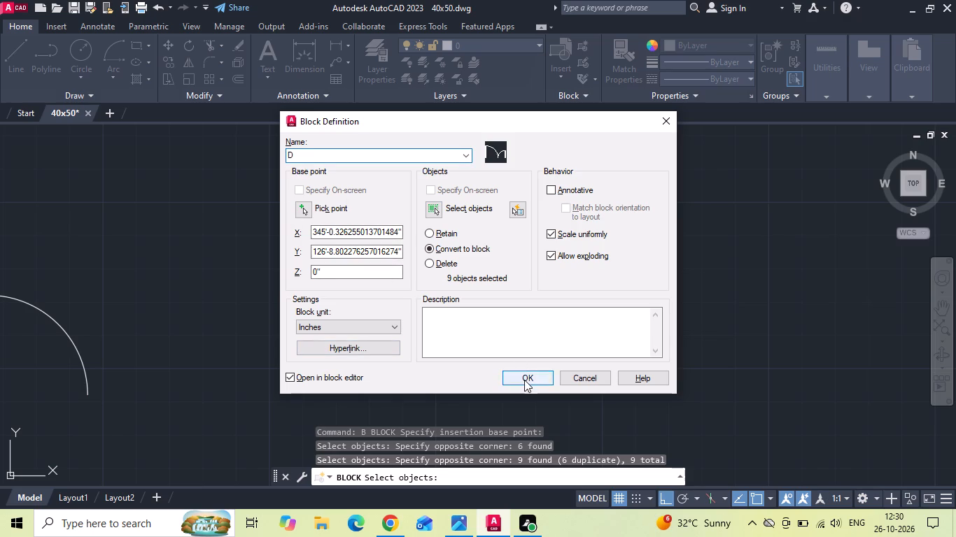
key(ctrl+z)
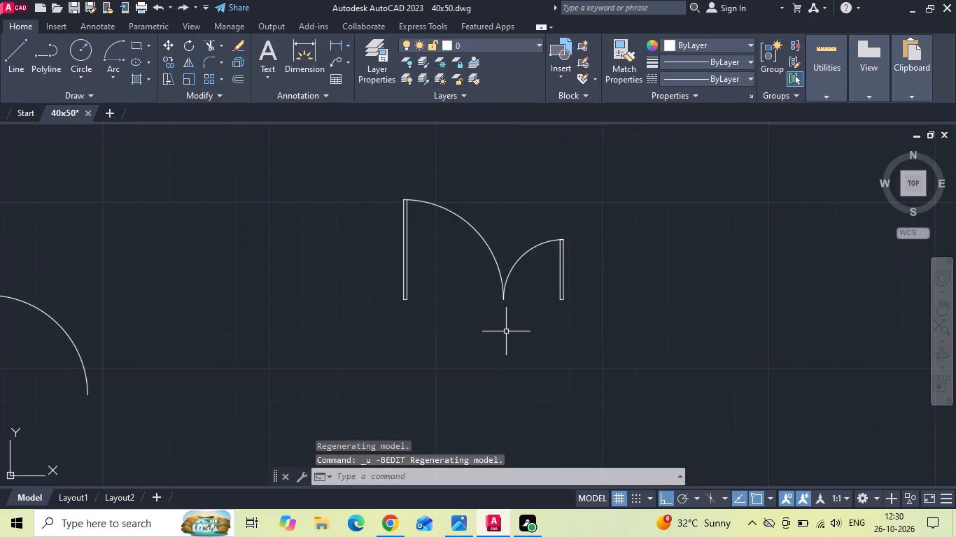
Save the drawing.
scroll(506, 331, down, 5)
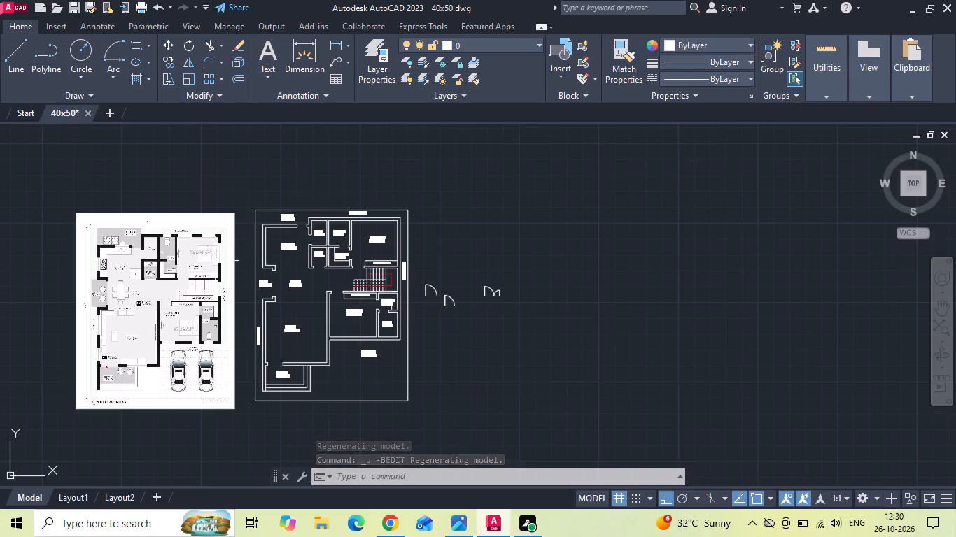
scroll(242, 236, up, 1)
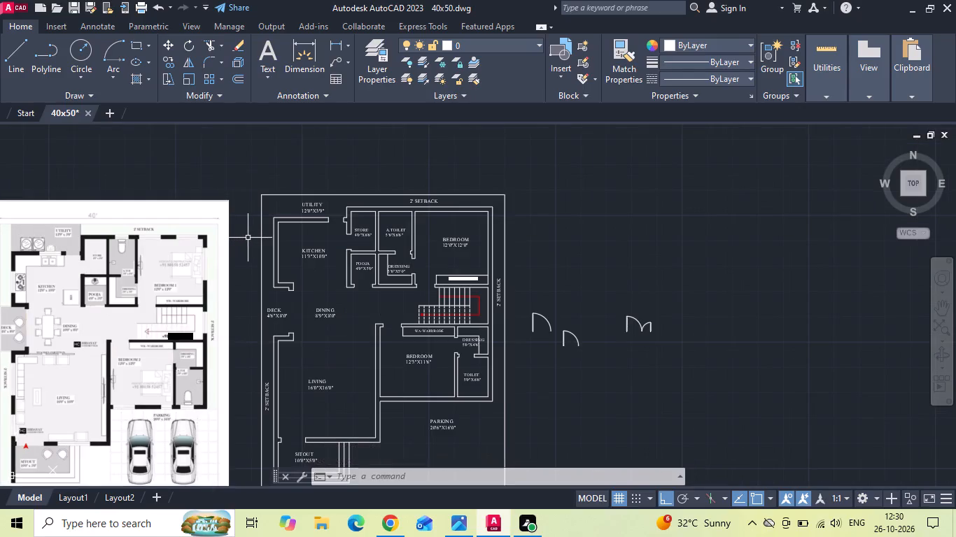
middle_drag(248, 238, 366, 234)
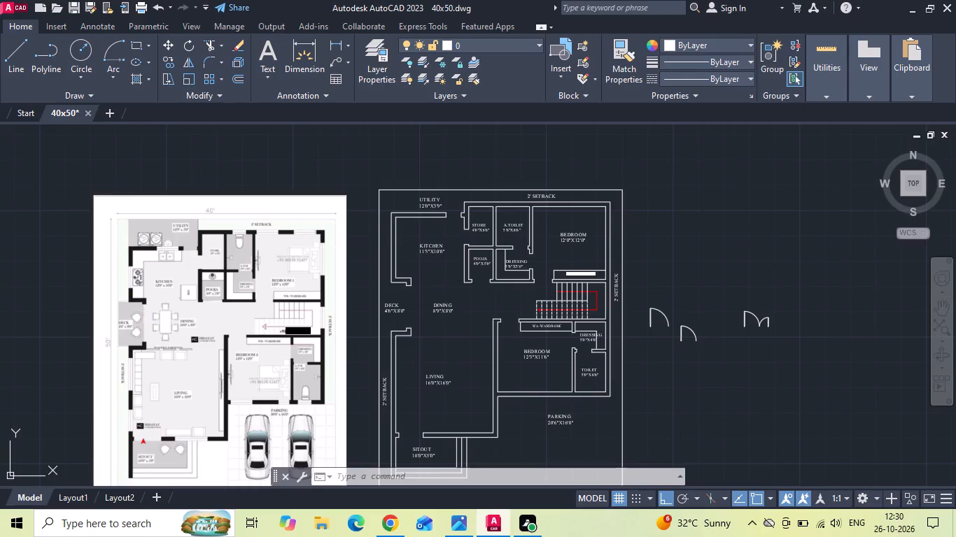
key(ctrl+s)
Offset the inner line of the Pooja room's top wall 2' down into the room.
scroll(197, 271, up, 2)
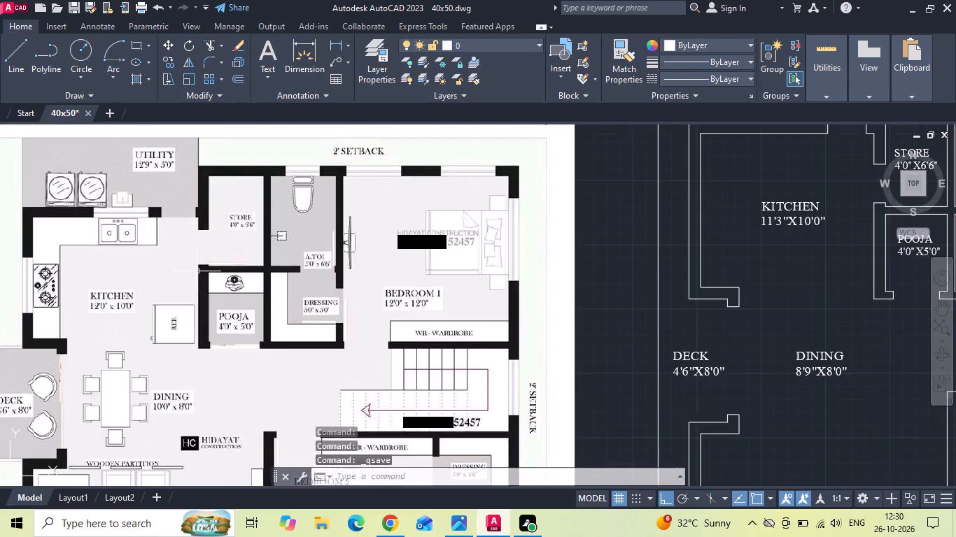
text(O 2')
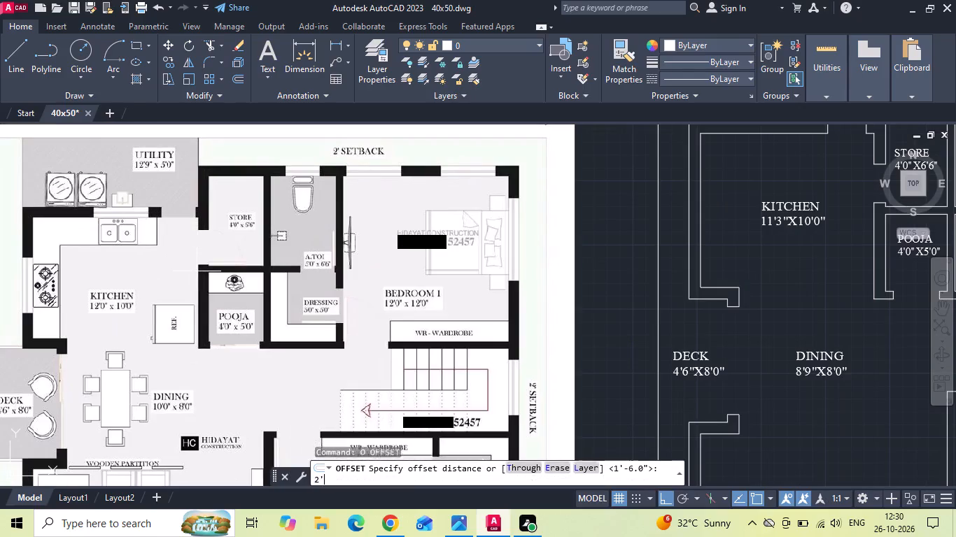
key(Return)
scroll(115, 270, down, 1)
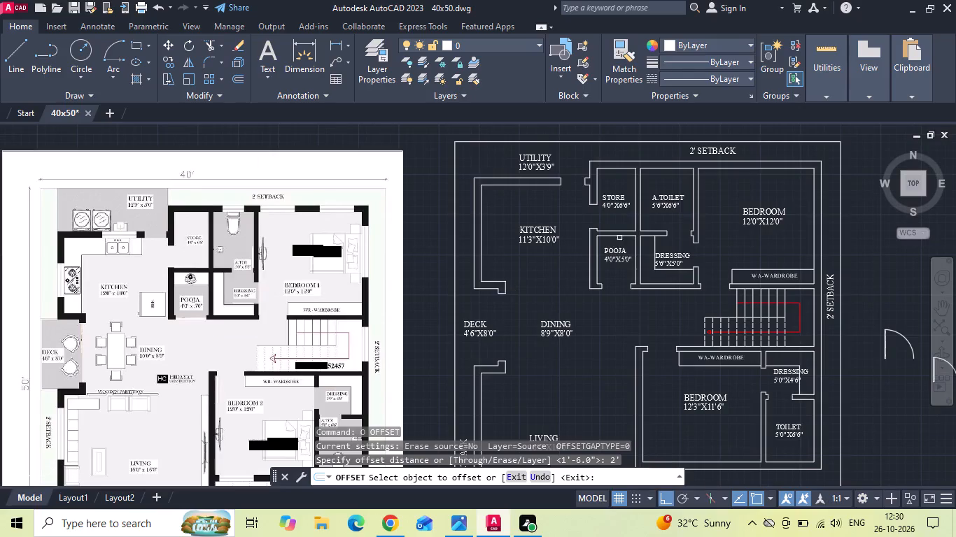
click(621, 236)
scroll(608, 266, up, 2)
click(606, 268)
key(Escape)
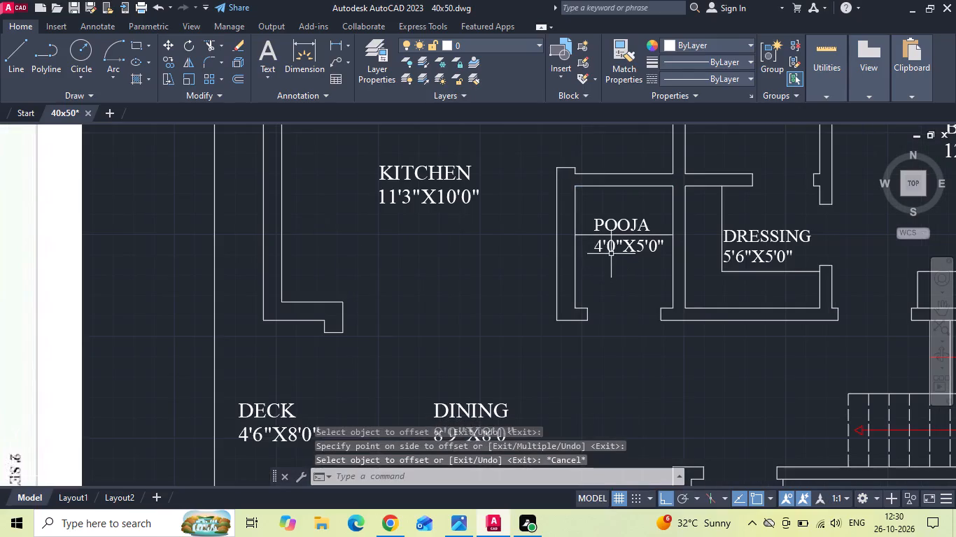
Move the POOJA 4'0"X5'0" label straight down, clear below the offset line.
click(610, 252)
middle_drag(611, 252, 473, 250)
right_click(470, 249)
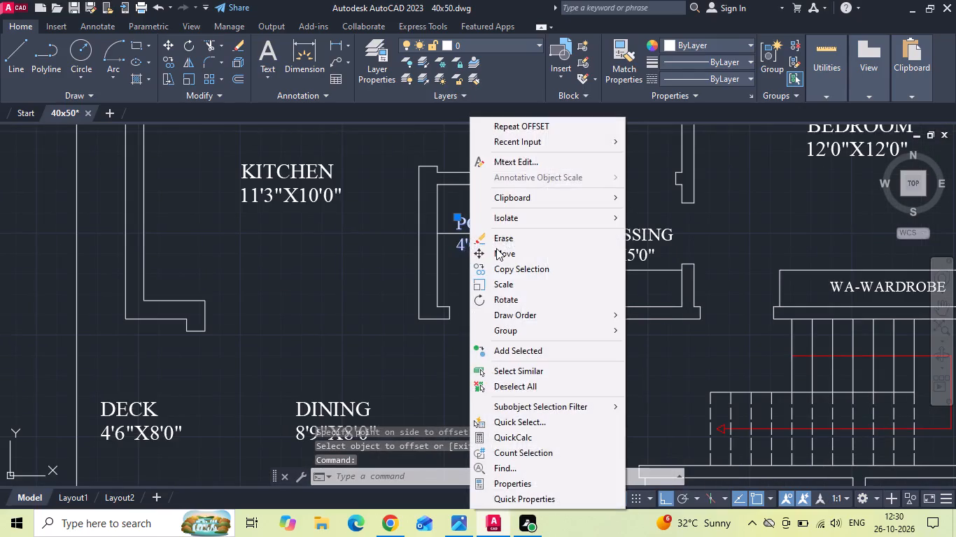
click(496, 248)
scroll(500, 255, up, 1)
drag(494, 284, 486, 306)
click(474, 323)
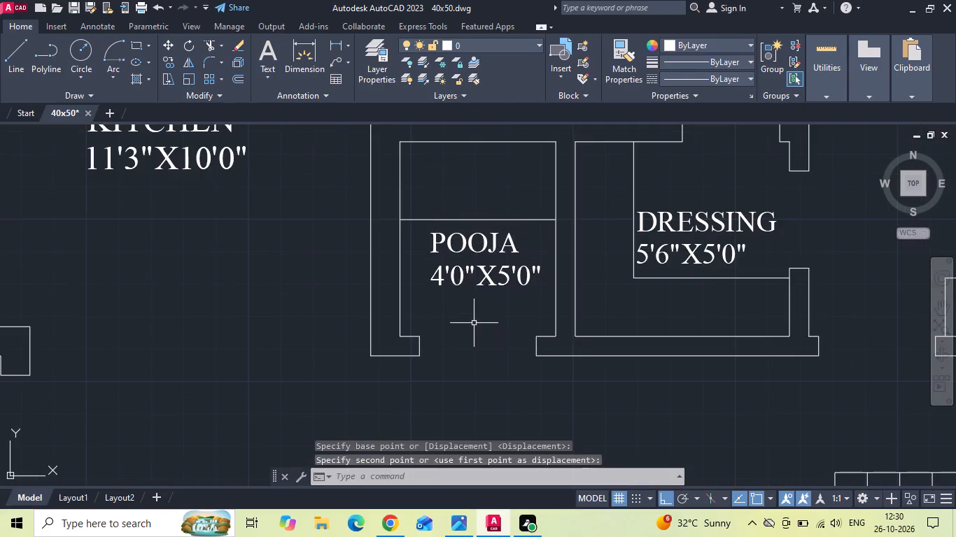
Save the drawing.
scroll(497, 342, down, 2)
key(ctrl+s)
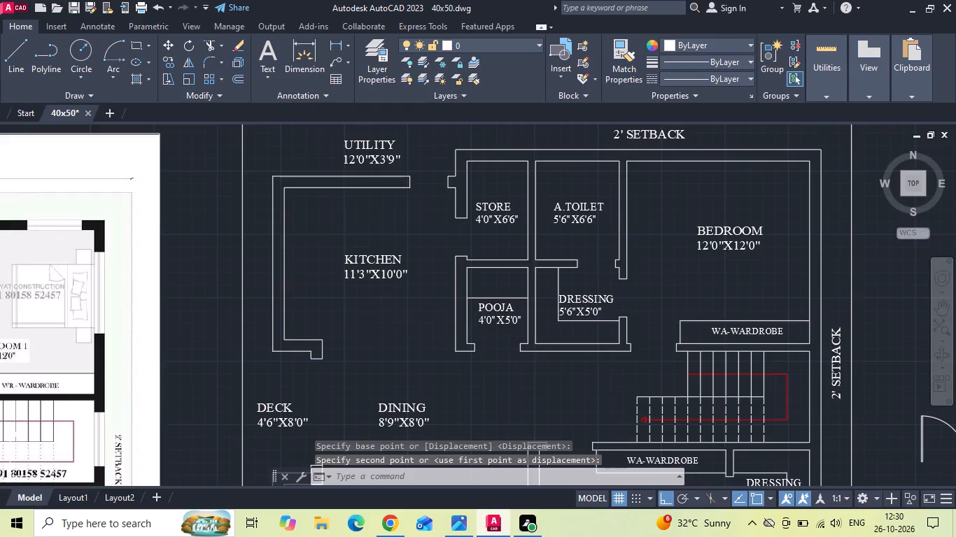
key(ctrl+s)
scroll(513, 296, down, 2)
scroll(419, 268, up, 1)
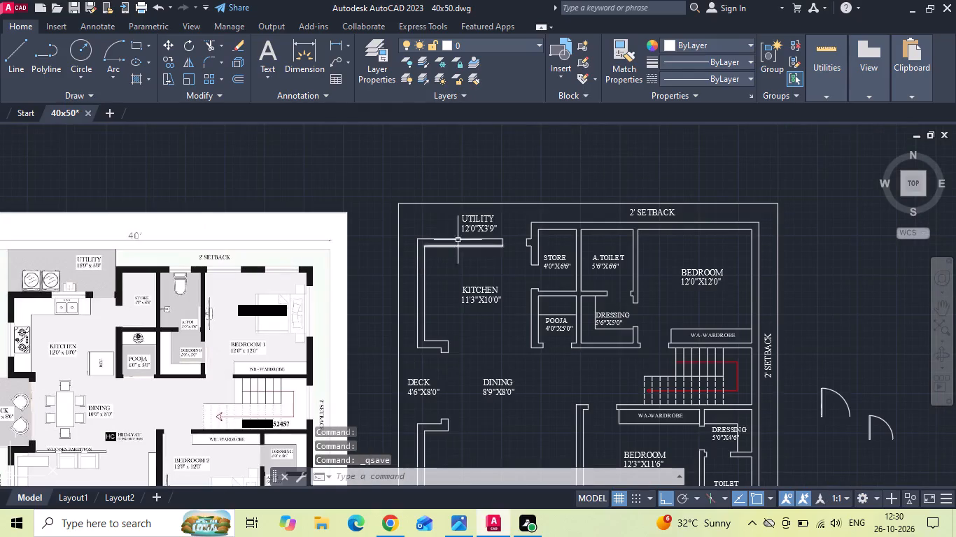
click(466, 227)
right_click(466, 227)
key(Escape)
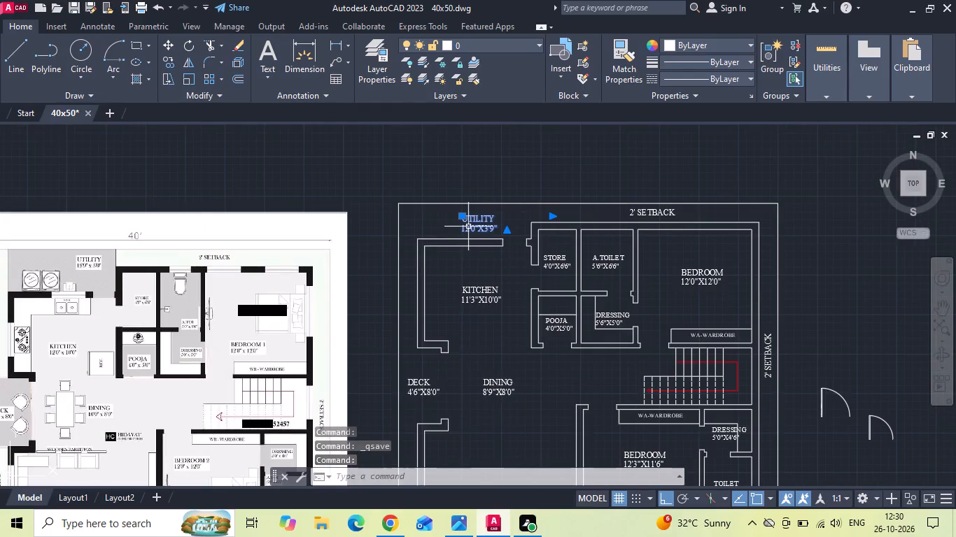
key(ctrl+s)
key(ctrl+s)
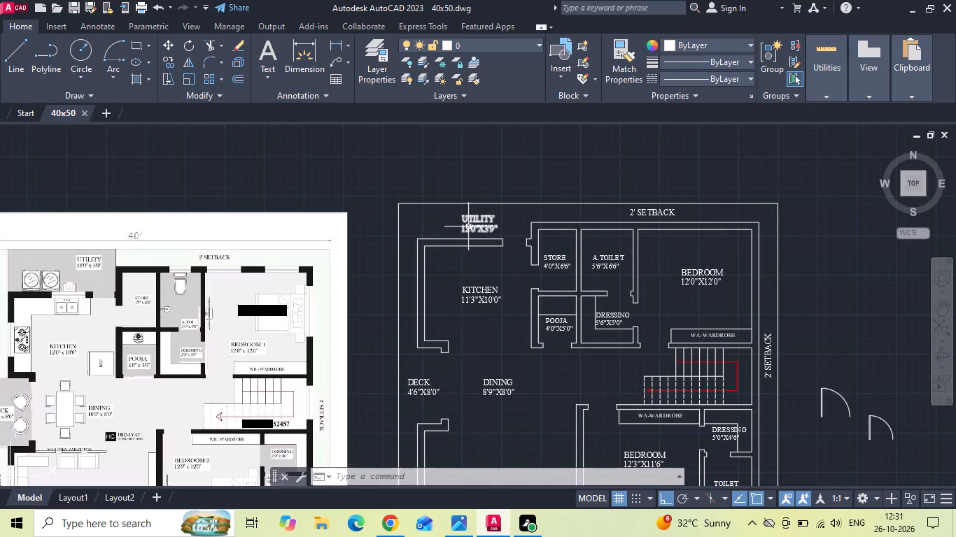
key(ctrl+s)
key(ctrl+s)
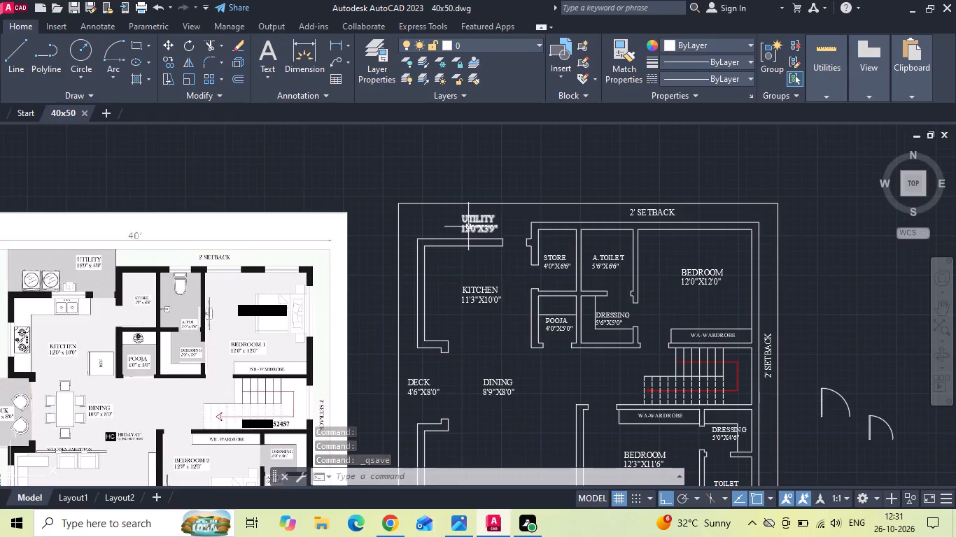
key(ctrl+s)
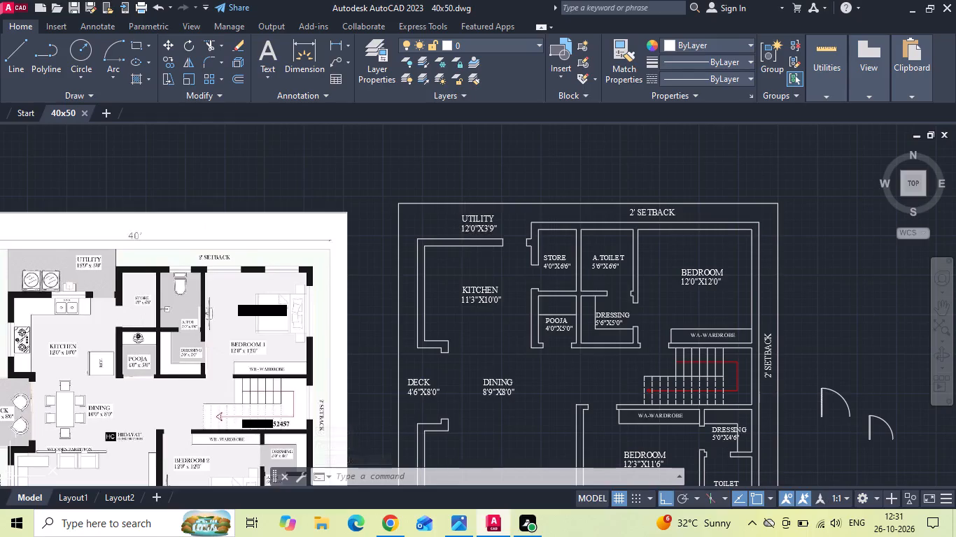
key(ctrl+s)
key(ctrl+s)
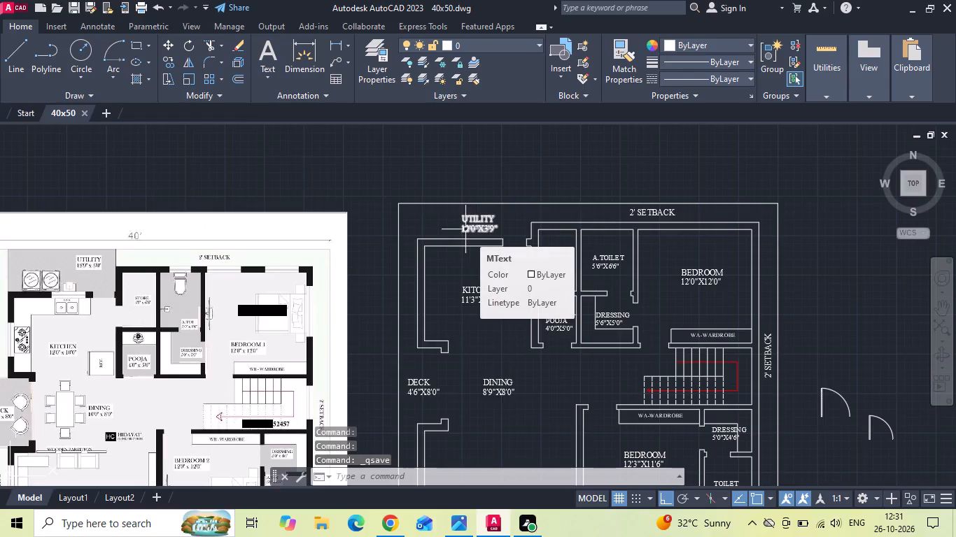
key(ctrl+s)
key(ctrl+s)
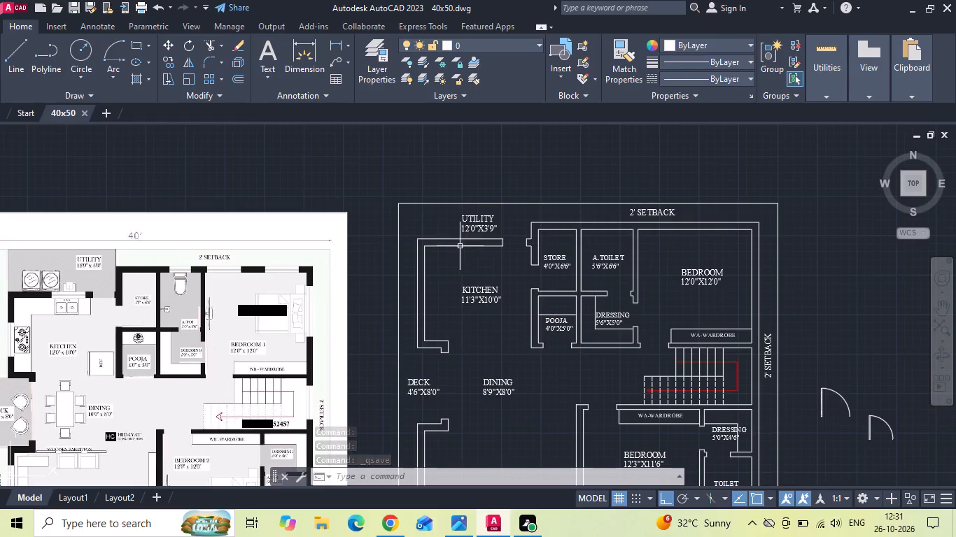
On the reference plan, measure the kitchen's left wall from the window's lower edge to the bottom inner corner.
middle_drag(67, 342, 237, 331)
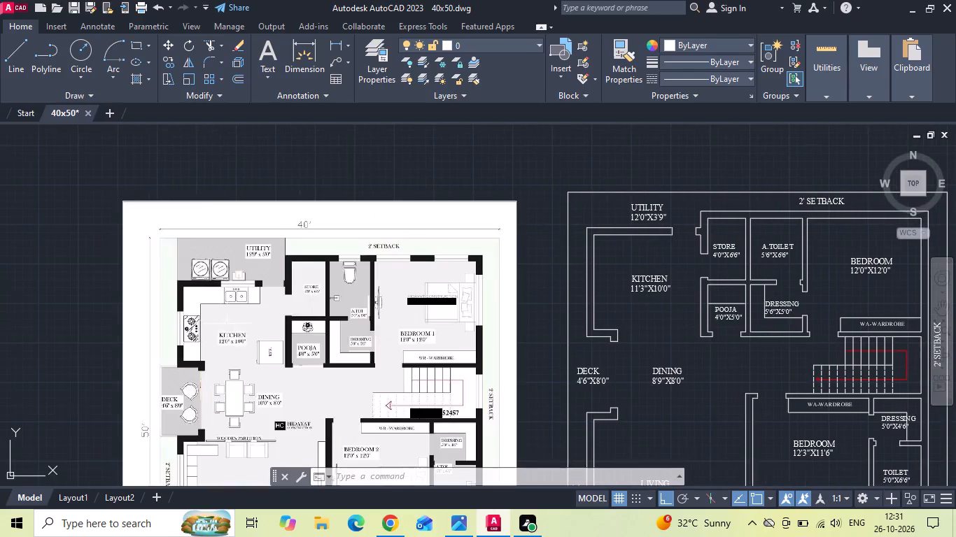
click(332, 45)
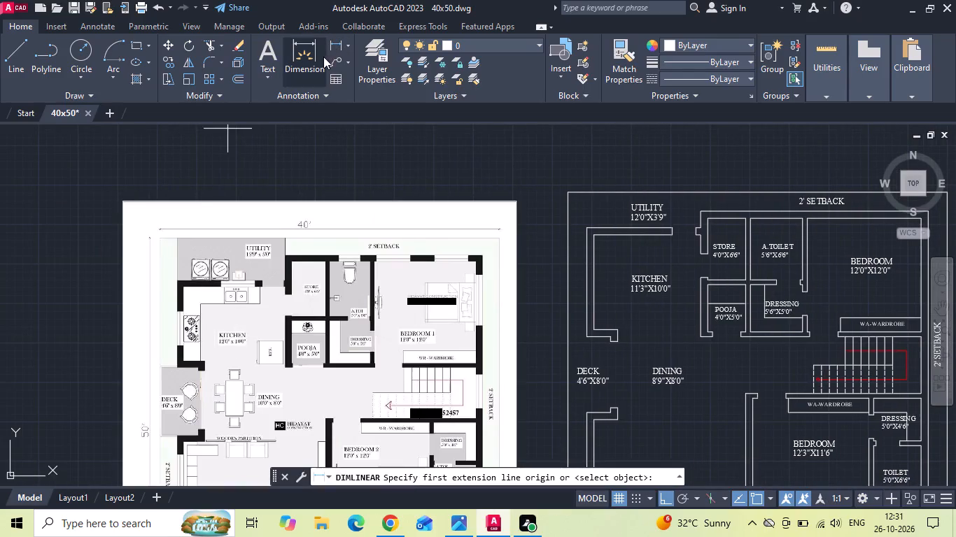
scroll(178, 337, up, 2)
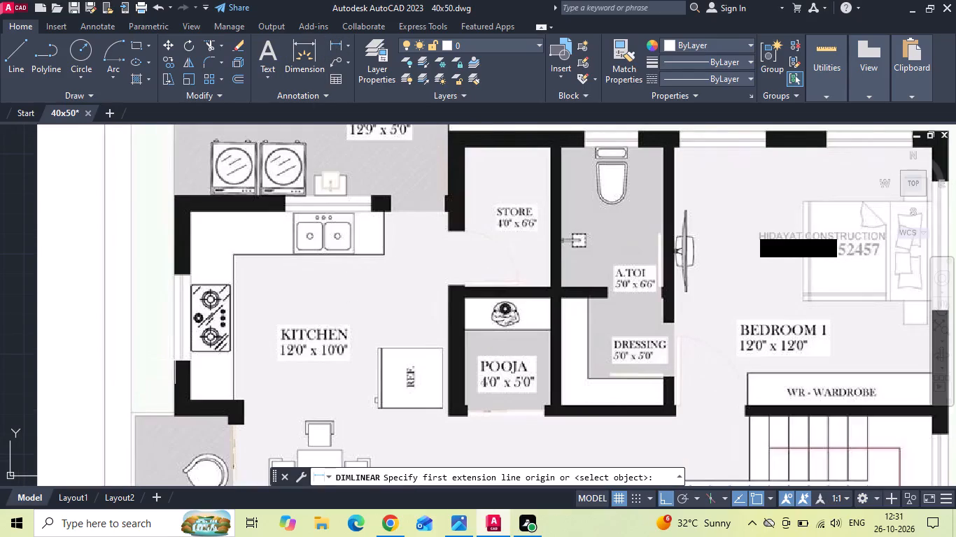
click(175, 360)
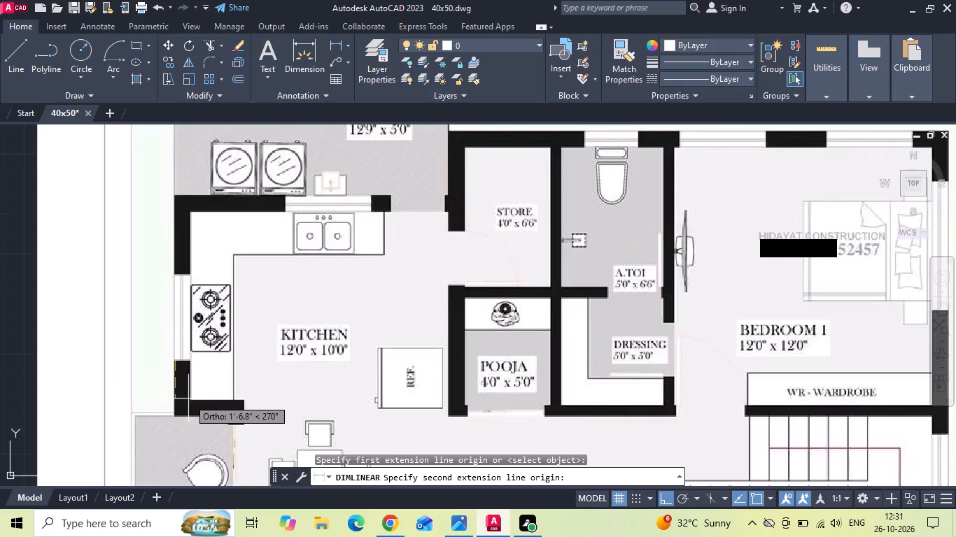
click(190, 399)
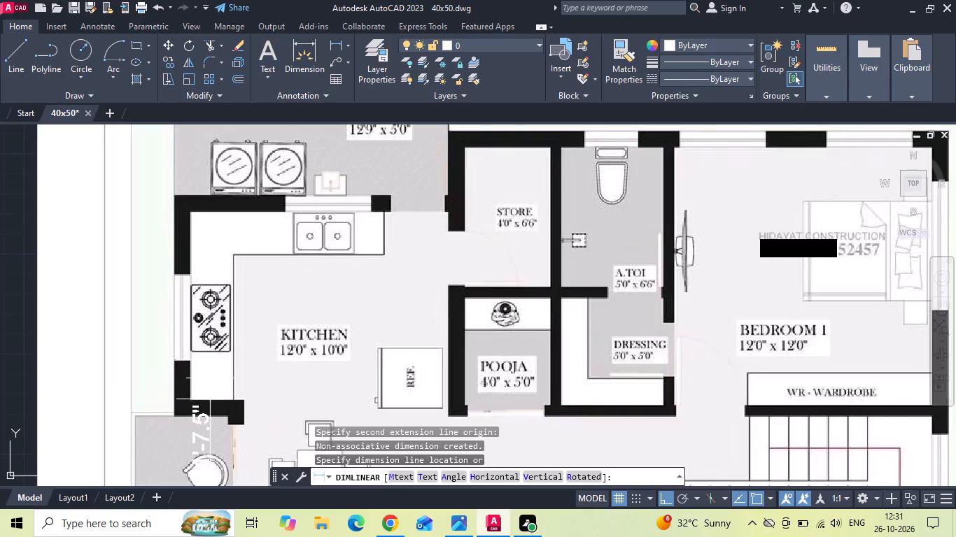
key(Escape)
key(space)
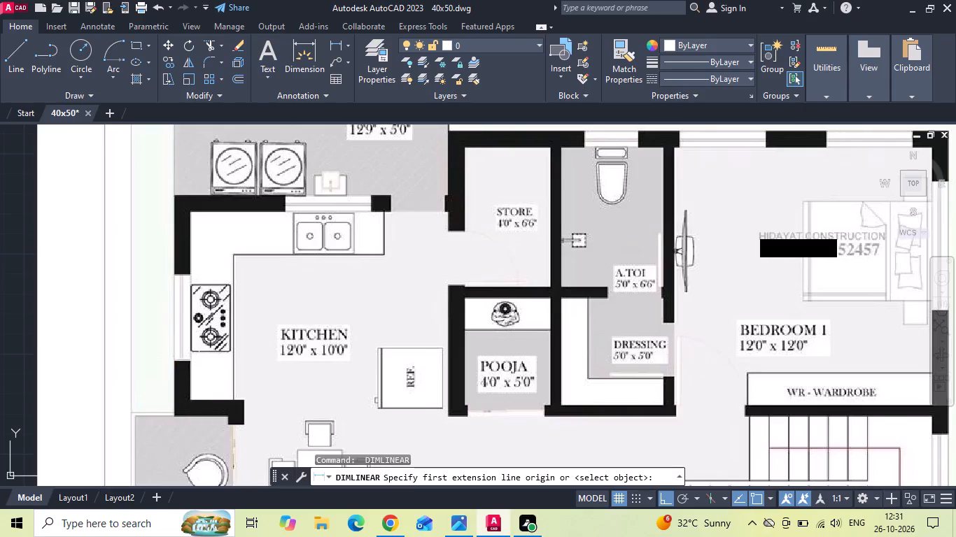
click(180, 360)
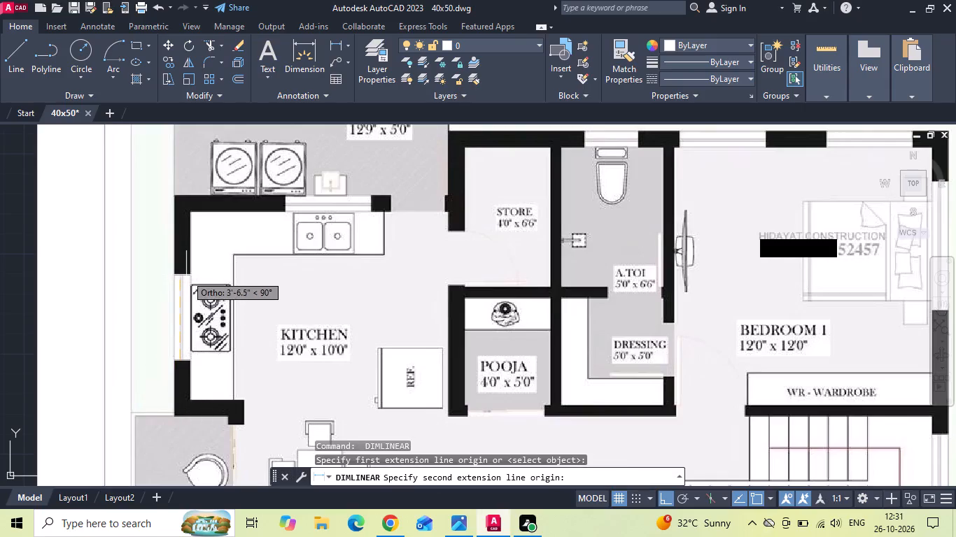
key(Escape)
Offset the inner line of the kitchen's short bottom-left wall 2' up into the room.
scroll(85, 282, down, 1)
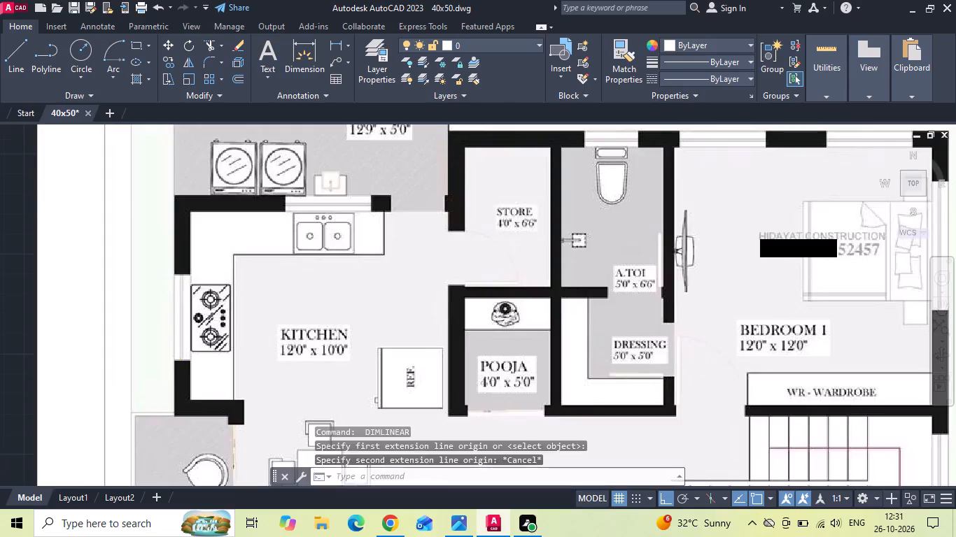
scroll(85, 282, down, 2)
scroll(440, 288, up, 2)
middle_drag(339, 276, 389, 339)
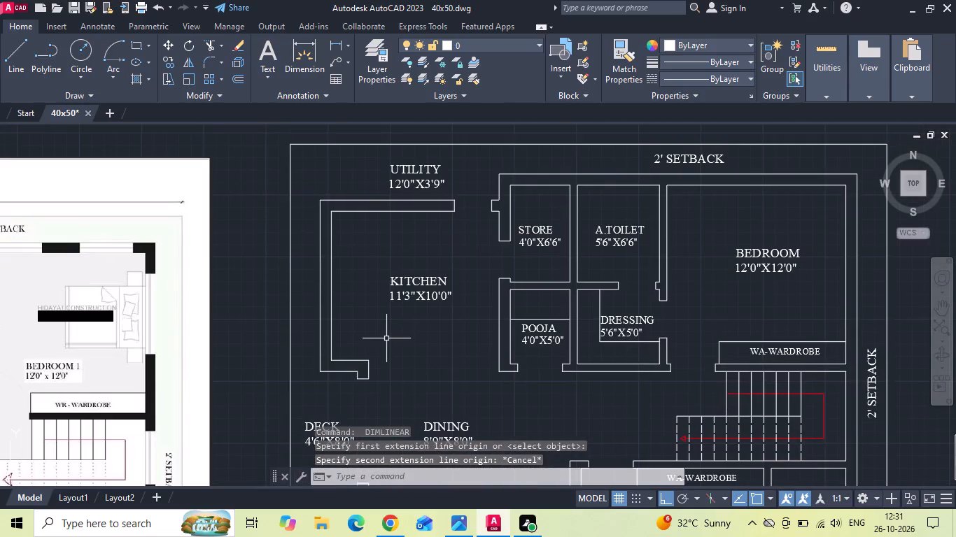
text(O)
key(space)
text(2')
key(Return)
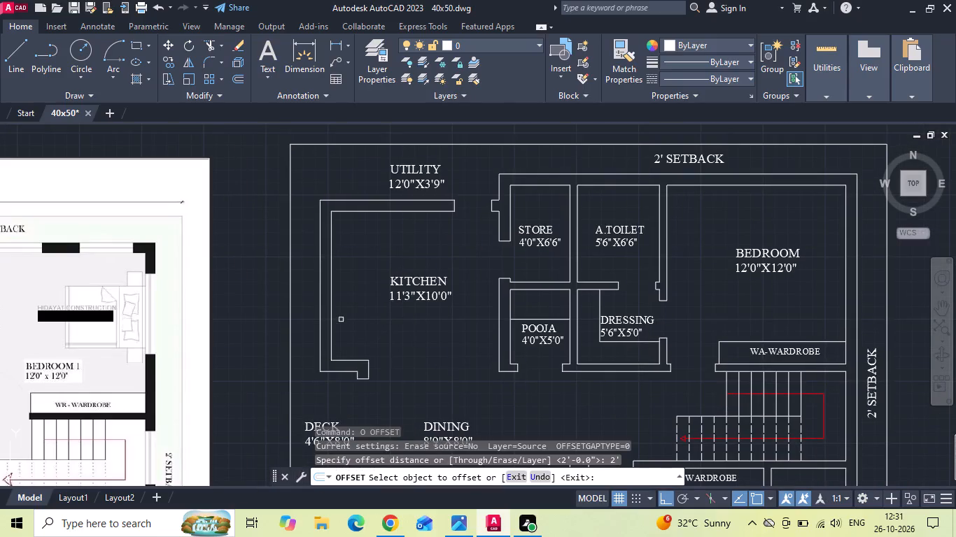
click(342, 361)
click(350, 308)
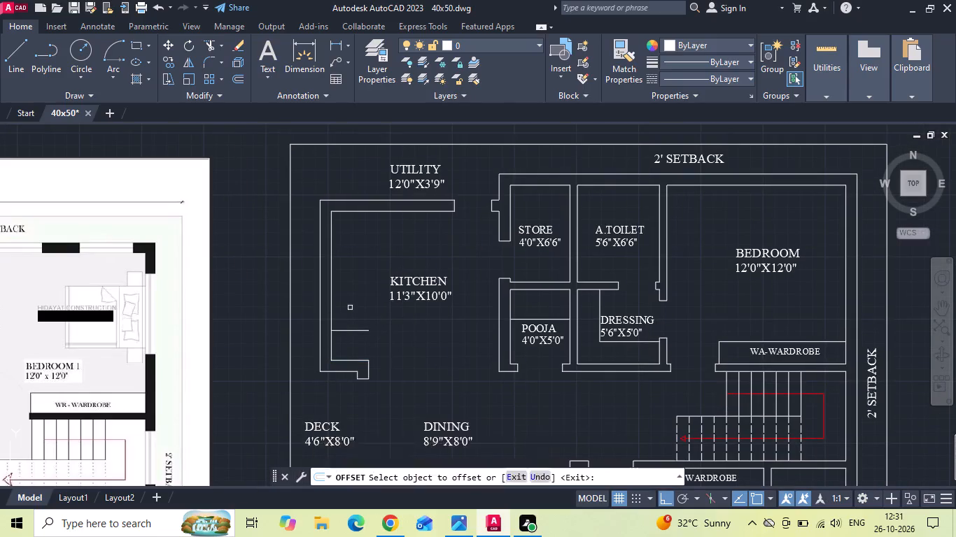
Extend the offset line to the left wall's outer face and trim off its part inside the kitchen.
key(Escape)
text(EX)
key(space)
click(344, 329)
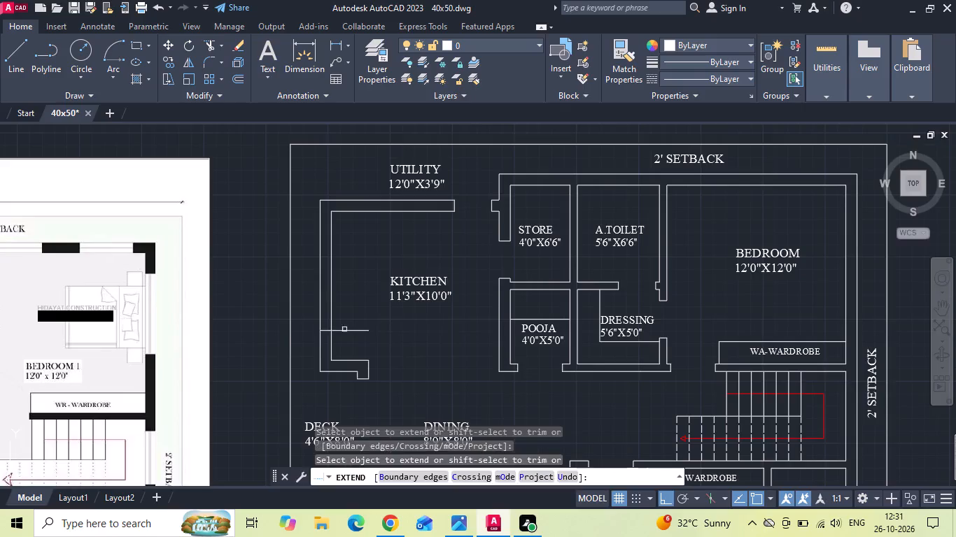
key(Escape)
key(t)
text(R)
key(space)
click(344, 336)
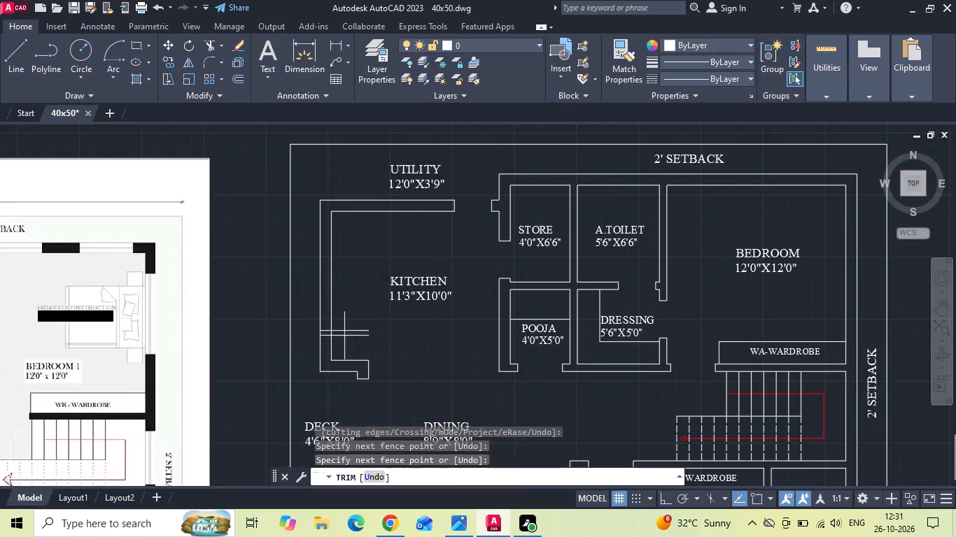
click(345, 313)
key(Escape)
Offset the short line across the kitchen's left wall 4' up to mark the other window edge.
text(O 4')
key(Return)
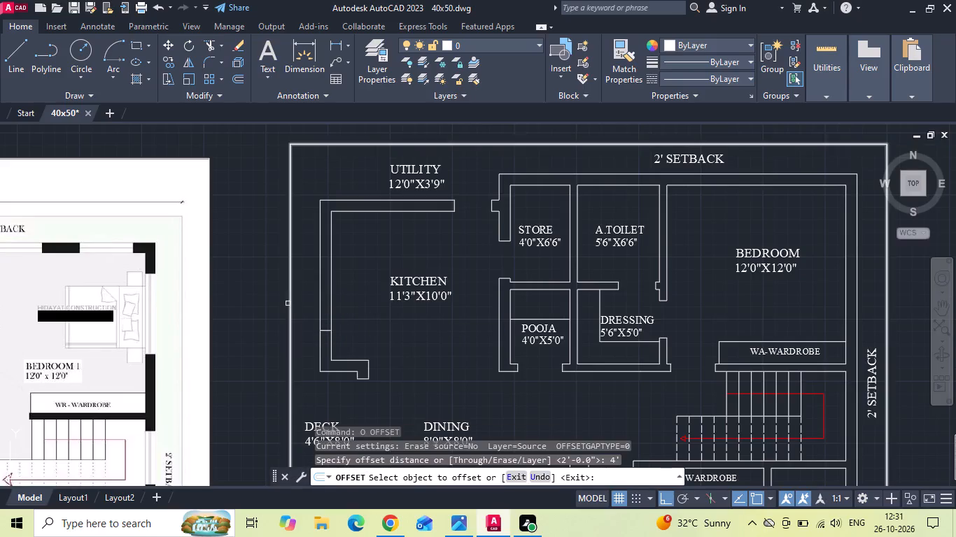
click(328, 329)
click(346, 278)
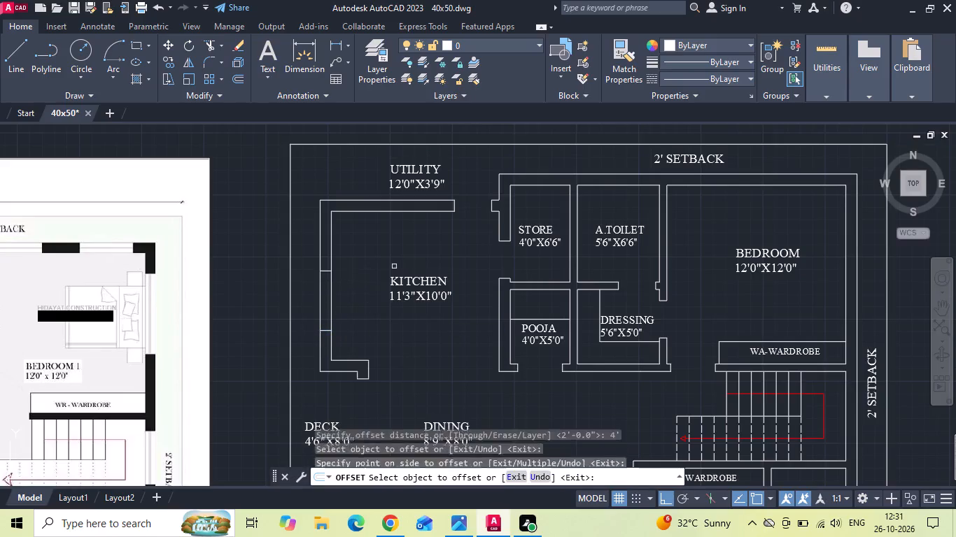
middle_drag(403, 266, 641, 260)
scroll(603, 282, down, 1)
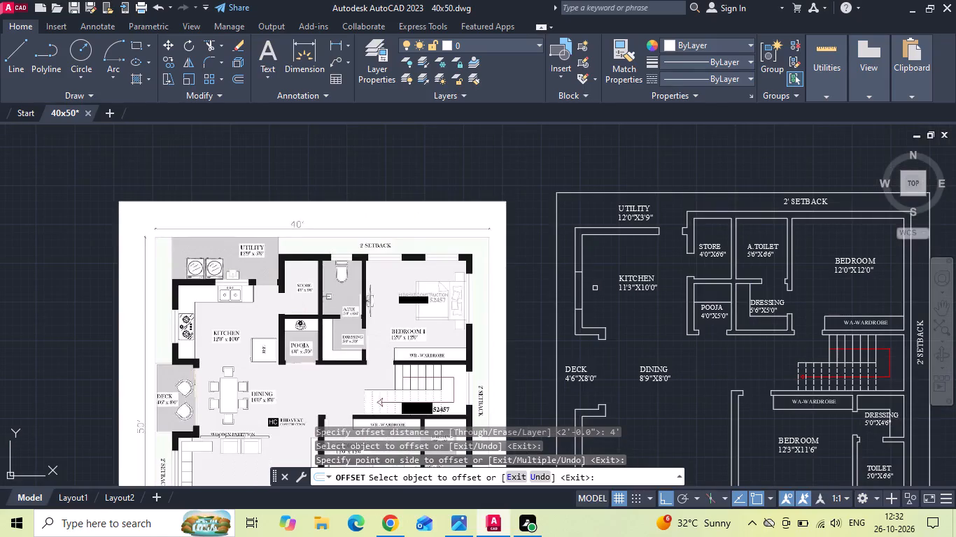
key(Escape)
Following the reference plan, offset the right end line of the kitchen's top wall 1'6" to the left within the wall.
scroll(201, 306, up, 1)
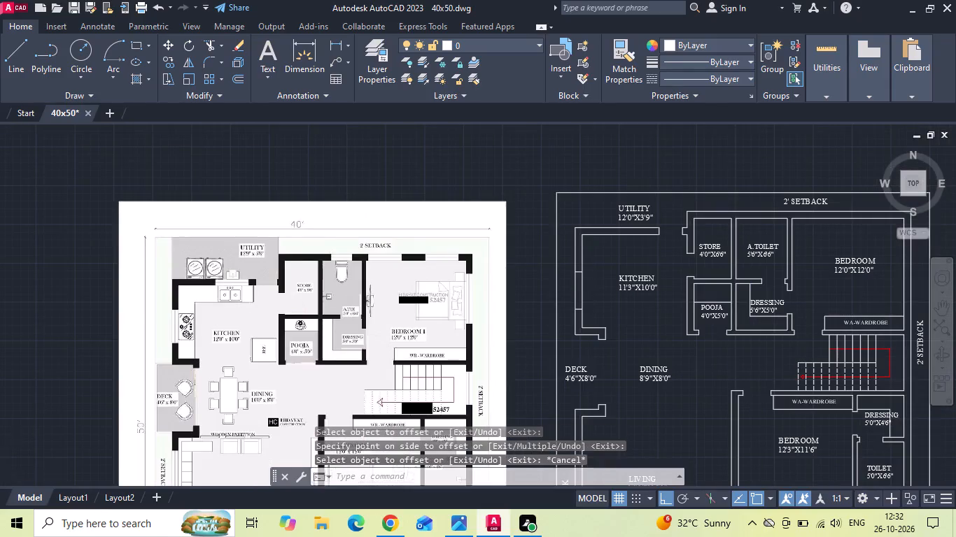
scroll(201, 306, up, 1)
scroll(156, 308, down, 1)
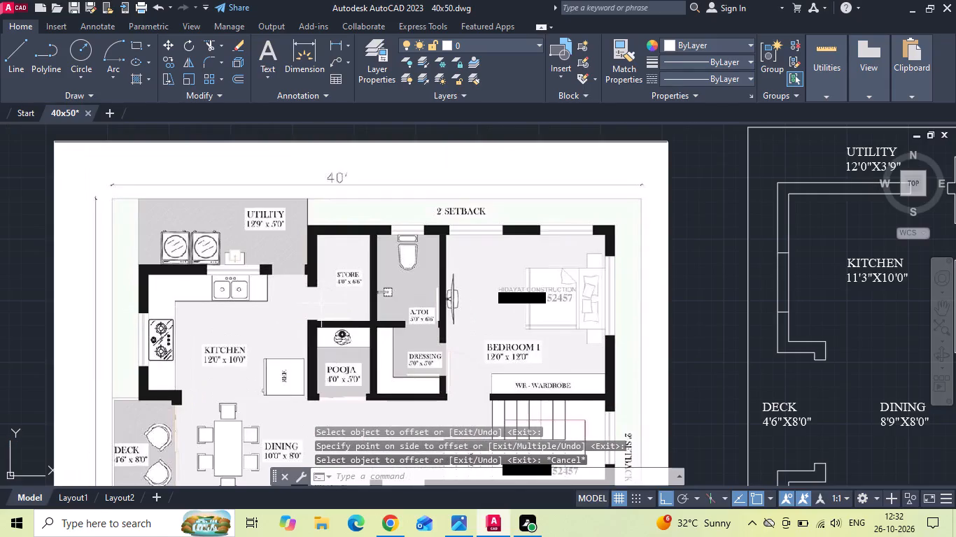
middle_drag(328, 303, 163, 313)
scroll(542, 287, down, 1)
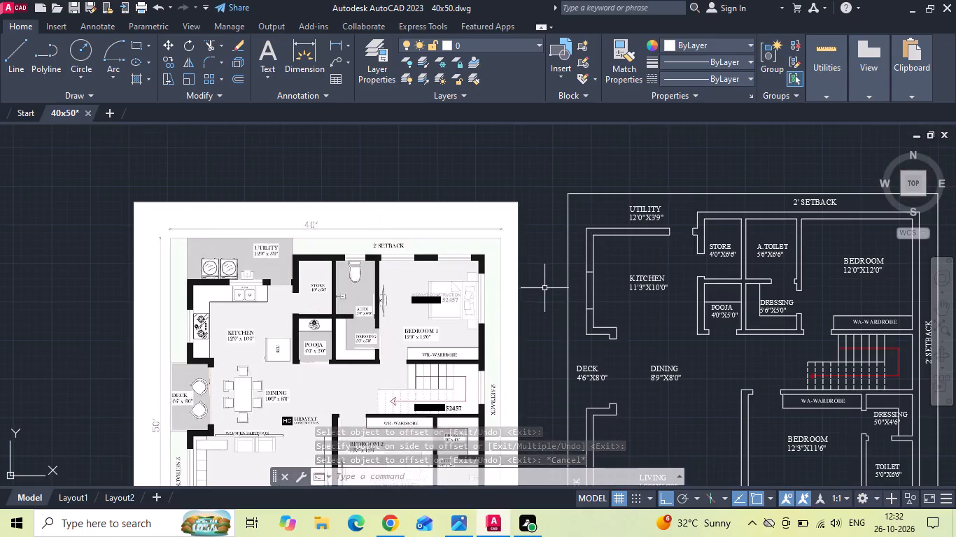
scroll(653, 240, up, 2)
middle_drag(654, 243, 520, 309)
scroll(573, 308, down, 1)
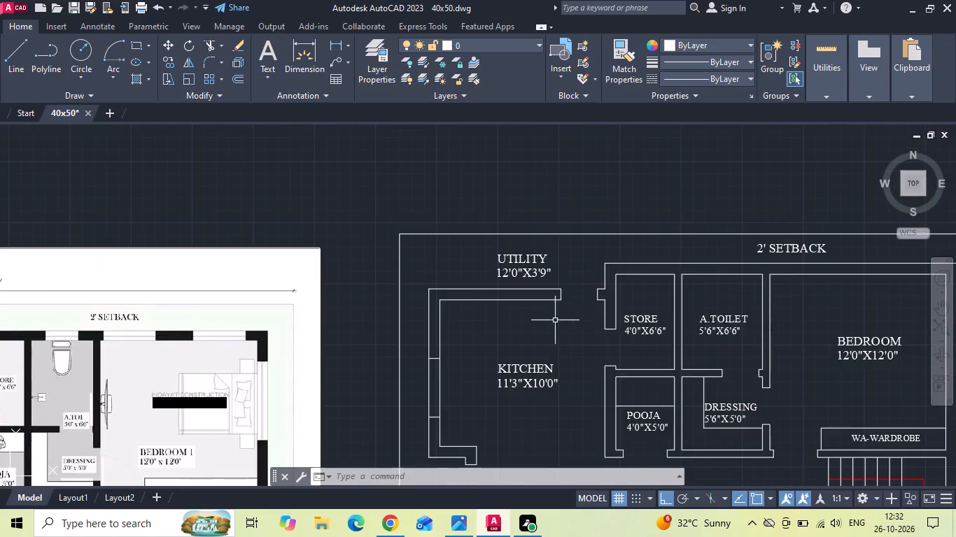
scroll(537, 324, down, 1)
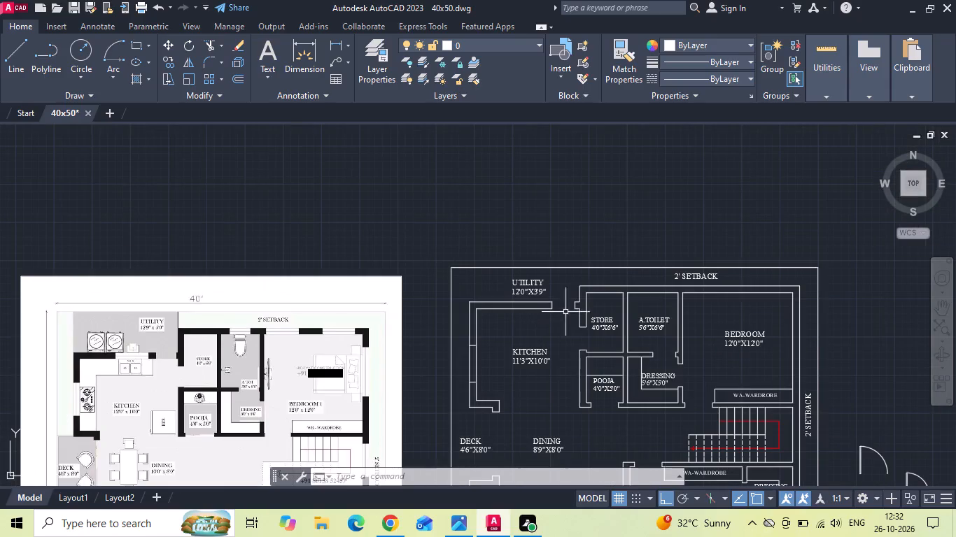
scroll(551, 292, up, 3)
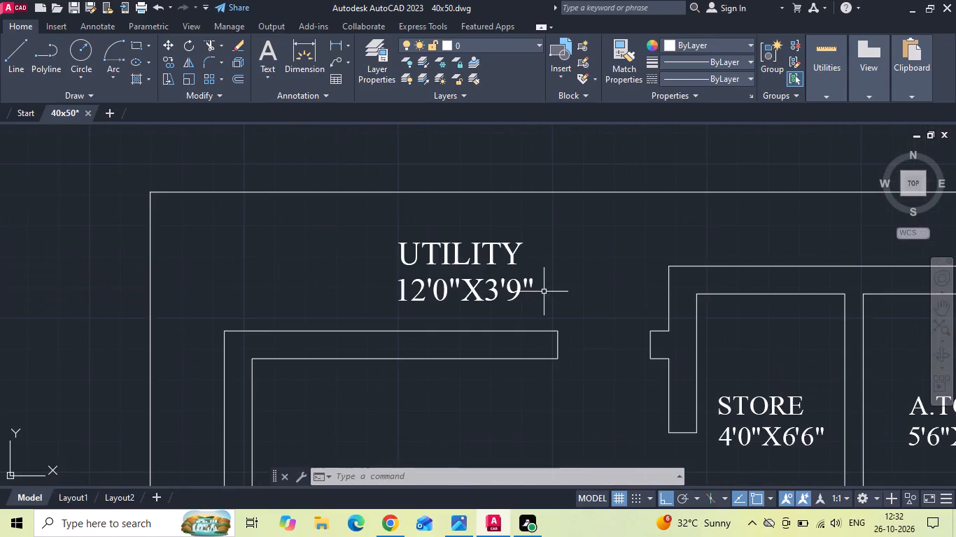
text(O 1'6)
key(space)
drag(556, 344, 545, 347)
click(432, 355)
key(Escape)
Offset the new line across the kitchen's top wall 4' to the left to mark the other window edge.
text(O)
key(space)
key(4)
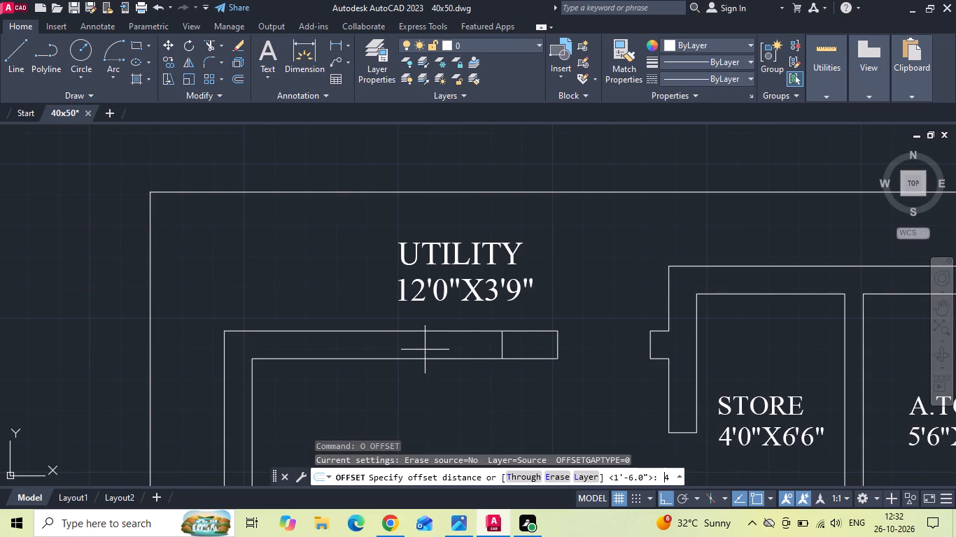
key(apostrophe)
key(Return)
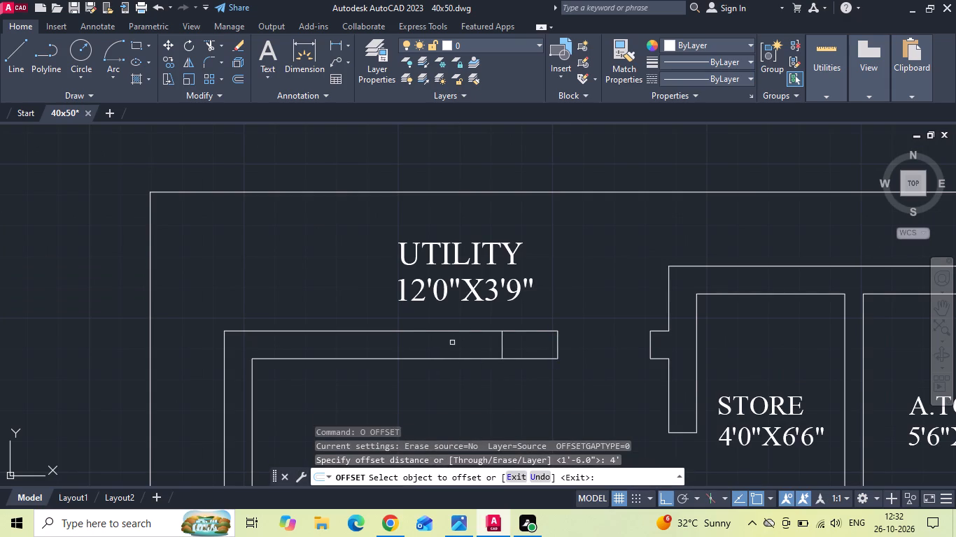
click(501, 353)
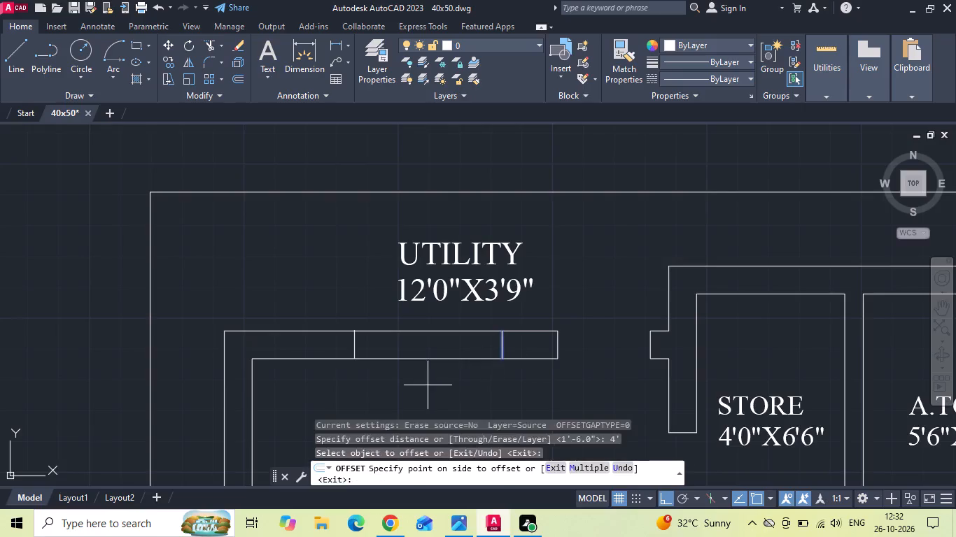
click(427, 386)
scroll(486, 300, down, 3)
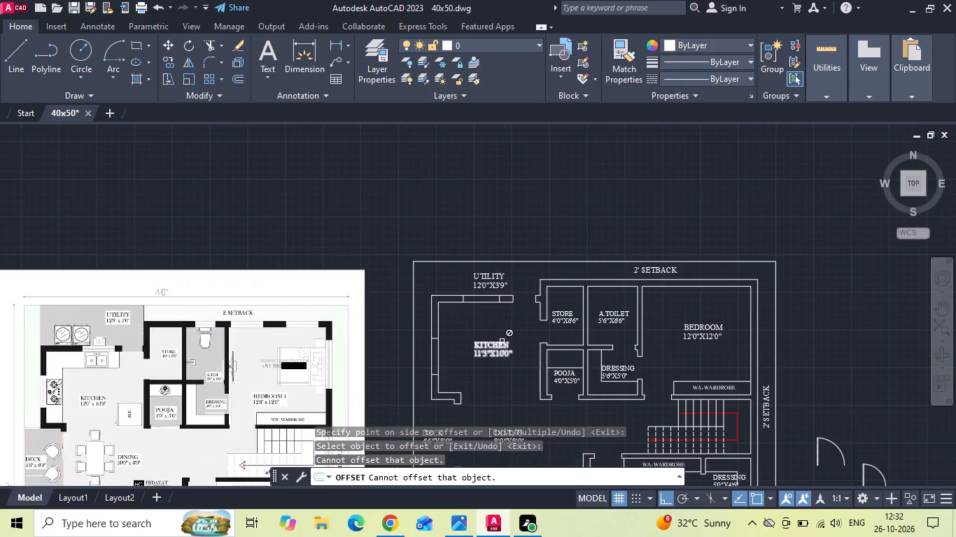
key(Escape)
scroll(489, 303, up, 2)
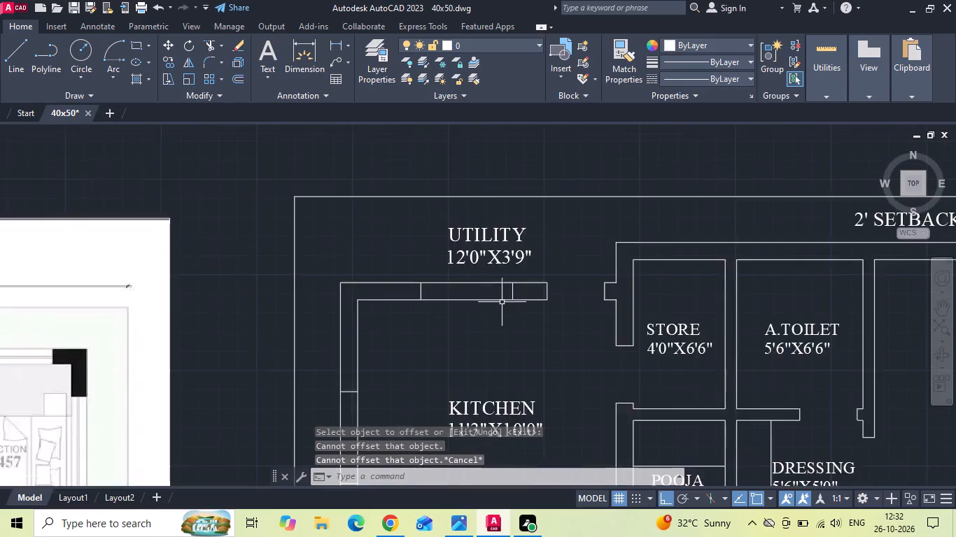
Move both window edge lines in the kitchen's top wall 6" to the right.
scroll(533, 303, up, 1)
click(516, 280)
click(311, 283)
right_click(311, 283)
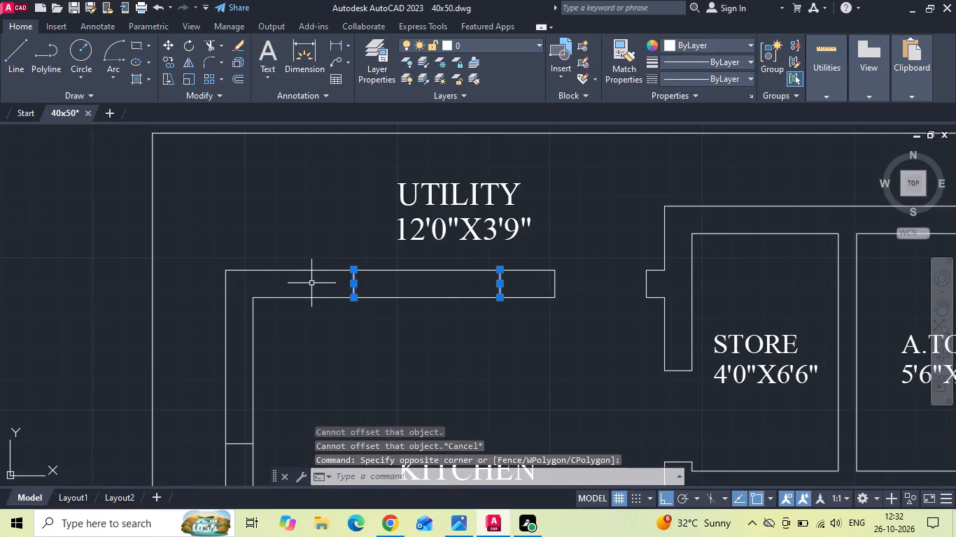
click(346, 273)
drag(370, 366, 385, 369)
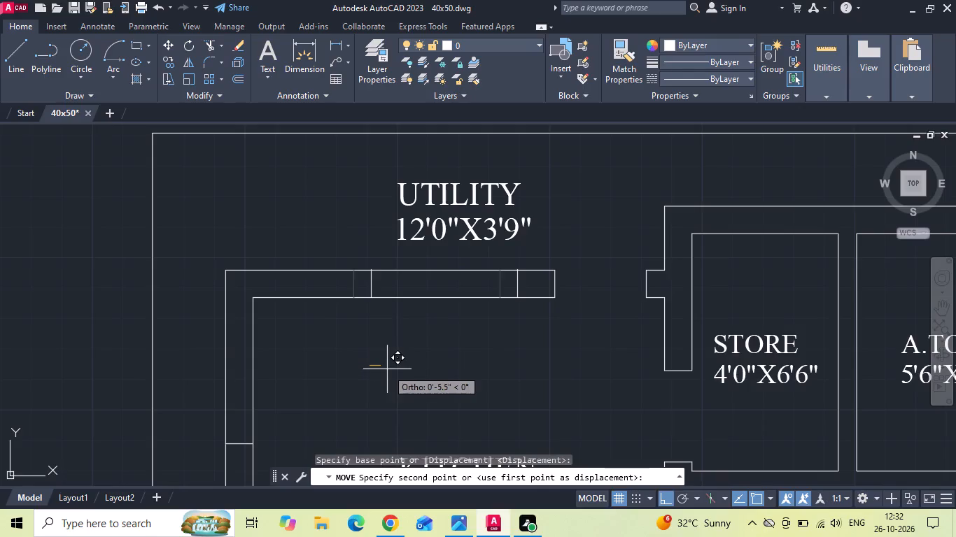
key(6)
key(space)
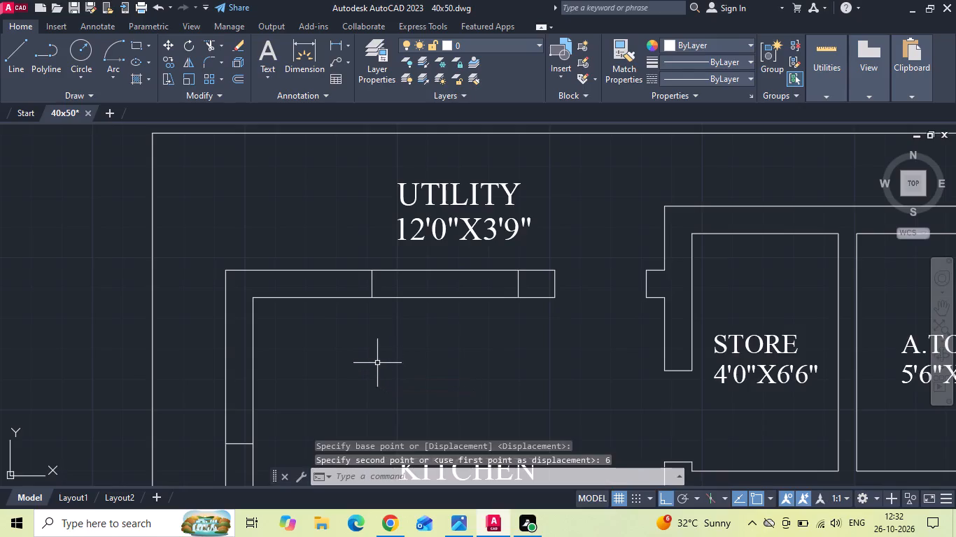
key(Escape)
Measure the distance from the top window's right edge to the end of the kitchen's top wall with a linear dimension.
click(335, 46)
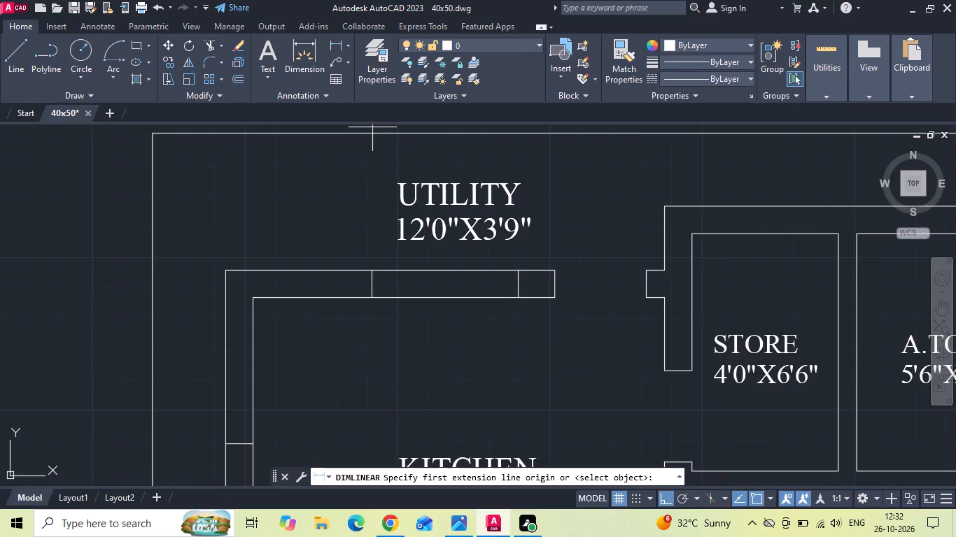
click(518, 300)
click(556, 299)
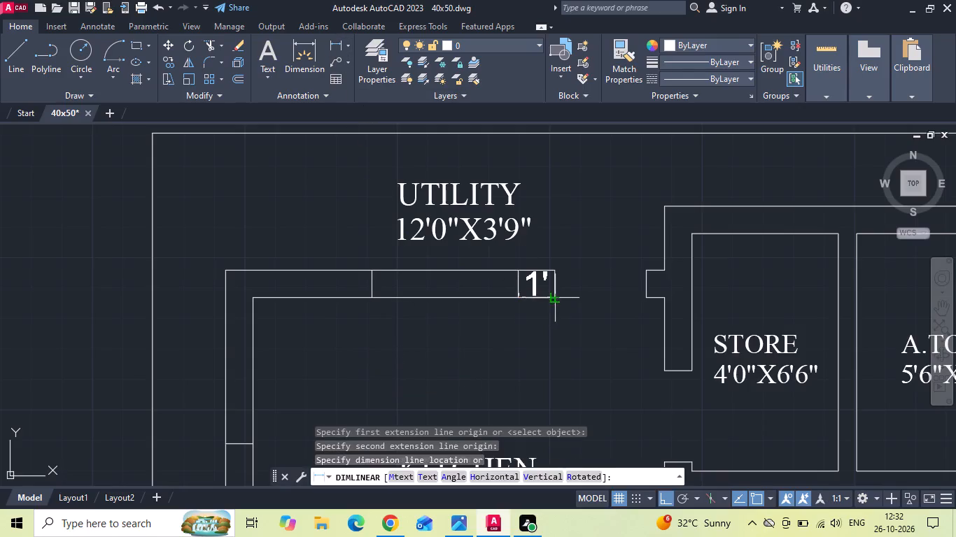
key(Escape)
Copy the inner line of the kitchen's left wall 4" and 5" to the left into the wall as window pane lines.
scroll(426, 276, down, 3)
middle_drag(425, 303, 435, 303)
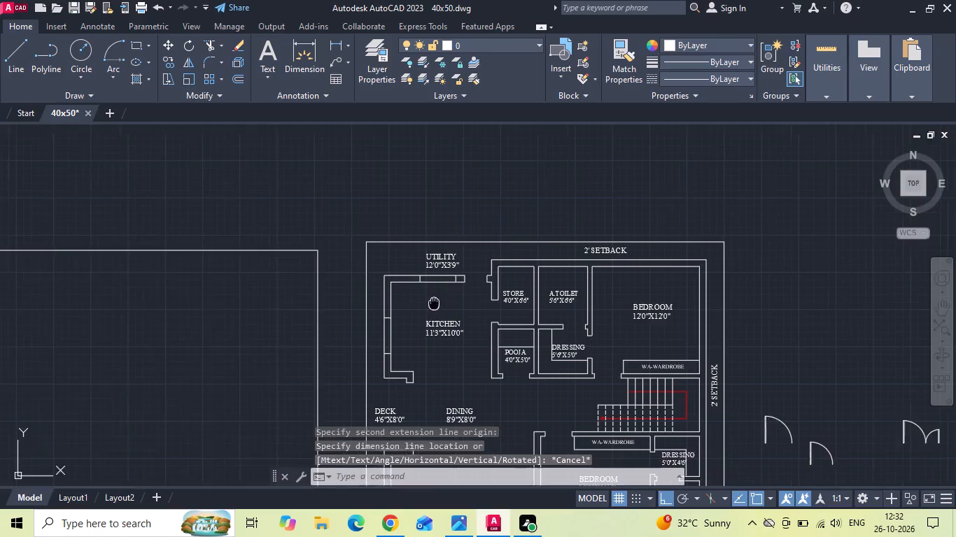
middle_drag(435, 303, 449, 297)
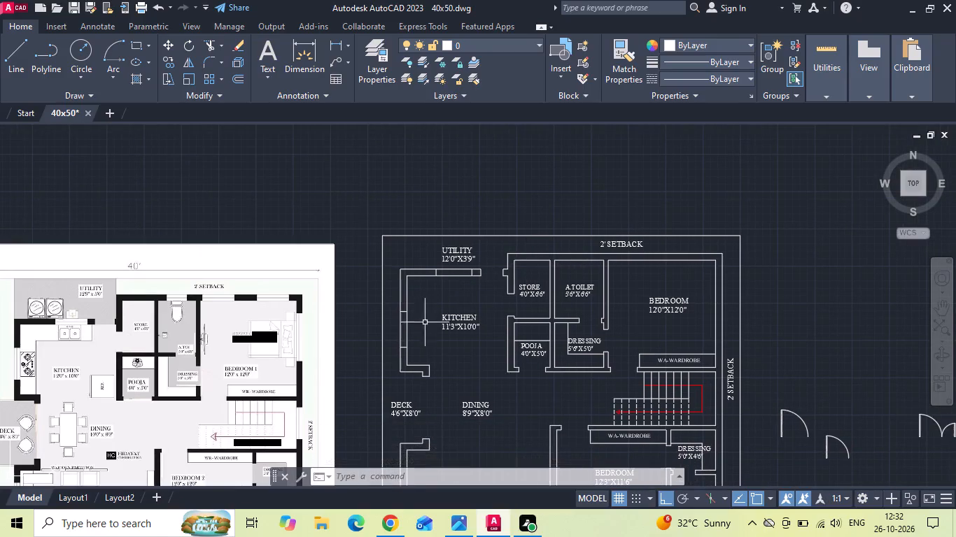
scroll(384, 344, up, 2)
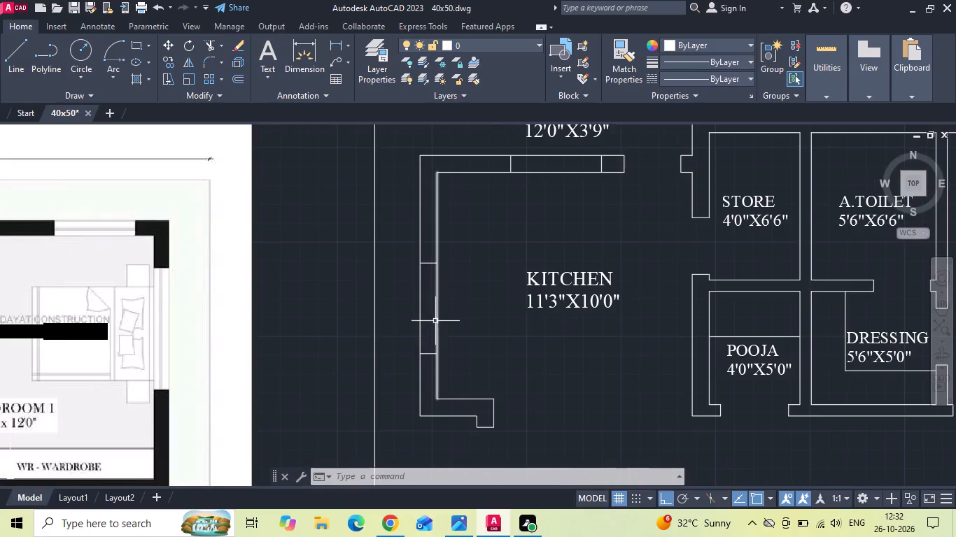
click(435, 320)
right_click(454, 302)
click(479, 276)
scroll(477, 315, up, 1)
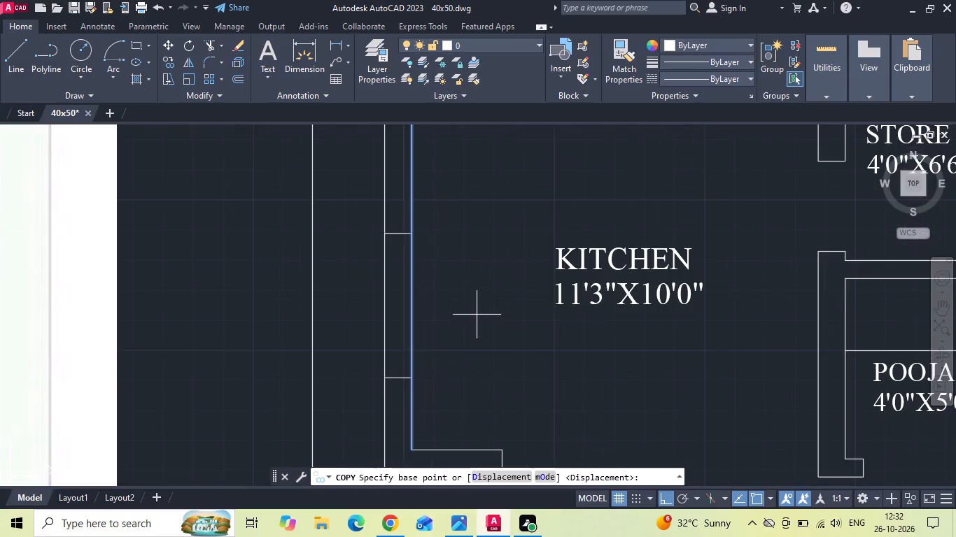
drag(477, 316, 470, 317)
key(4)
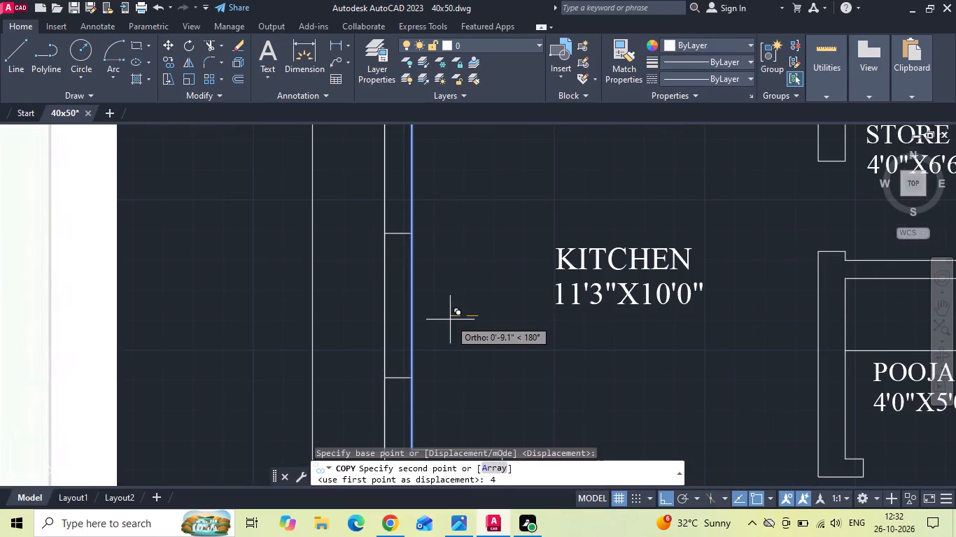
key(space)
text(5)
key(space)
key(Escape)
Trim the two copied lines above and below the window opening in the kitchen's left wall.
key(t)
key(r)
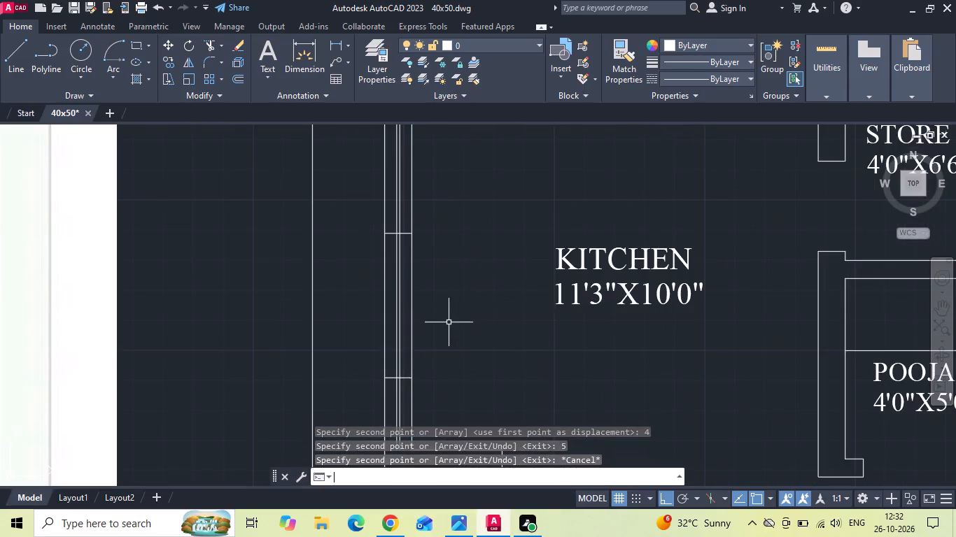
key(space)
click(396, 225)
click(400, 216)
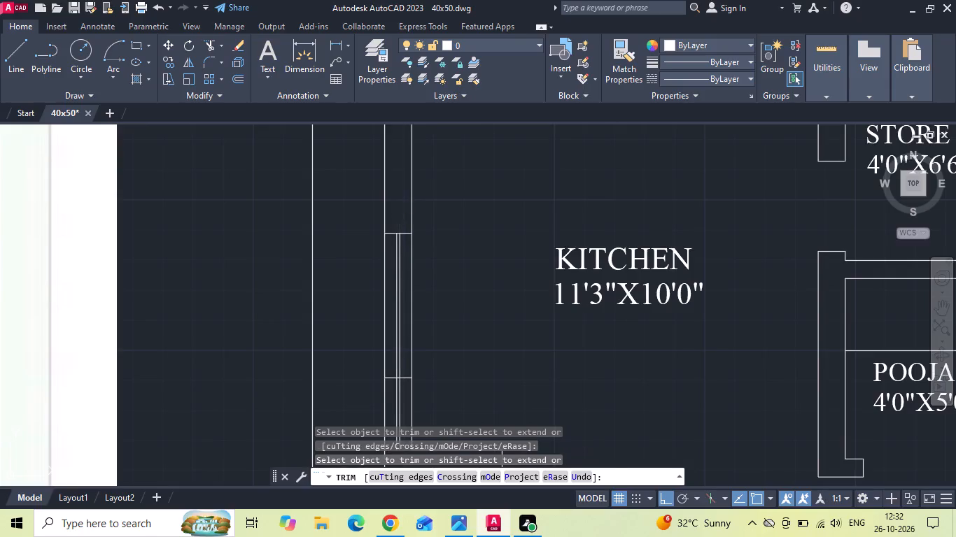
scroll(400, 215, down, 1)
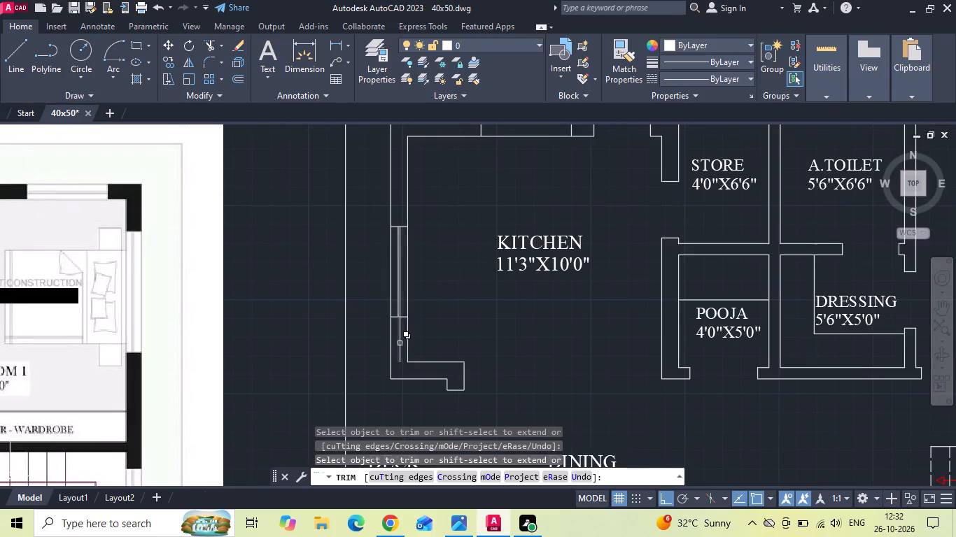
click(400, 343)
click(395, 336)
click(400, 341)
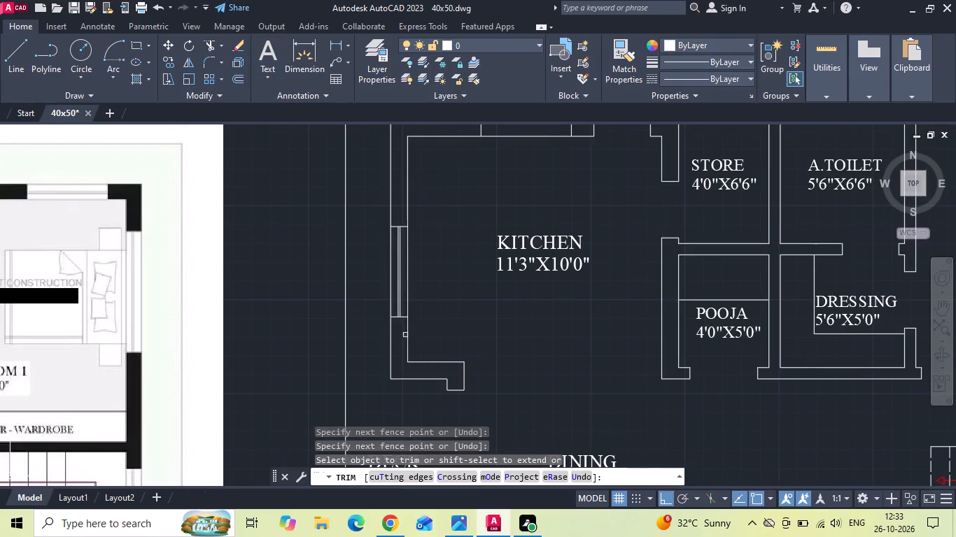
middle_drag(444, 289, 395, 352)
key(Escape)
Save the drawing.
key(ctrl+s)
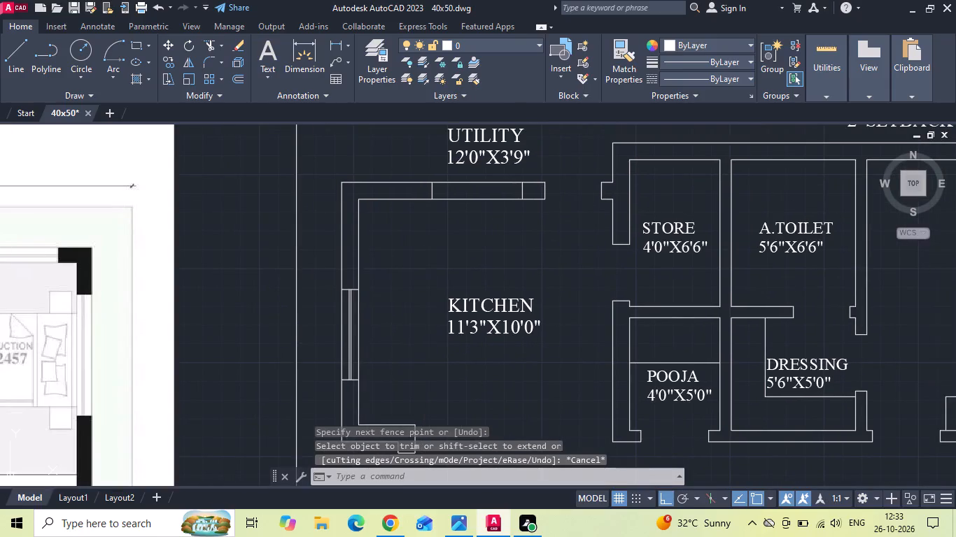
key(ctrl+s)
Copy the inner line of the kitchen's top wall 4" and 5" up into the wall as window pane lines.
scroll(496, 173, up, 1)
drag(486, 205, 479, 230)
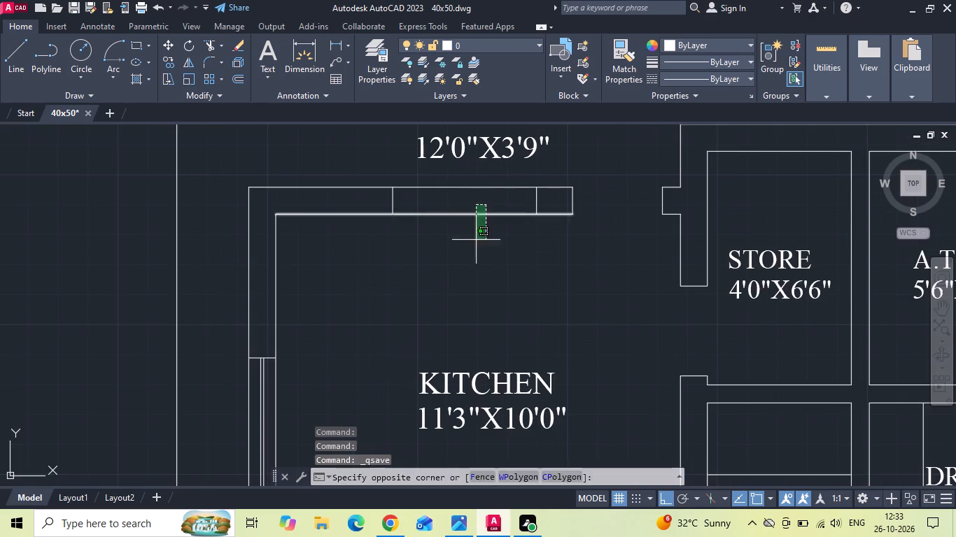
click(466, 263)
right_click(466, 263)
click(479, 271)
drag(481, 304, 488, 294)
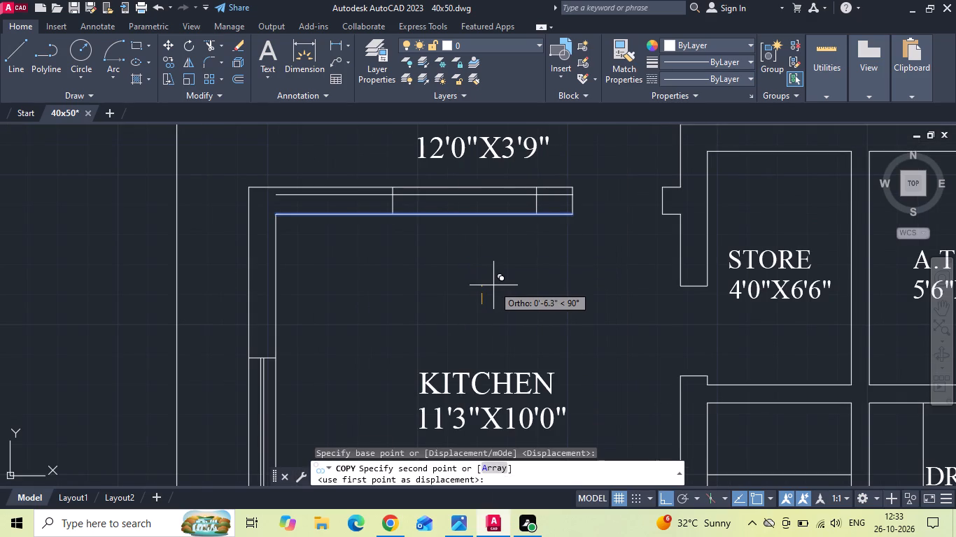
key(4)
key(space)
key(5)
key(space)
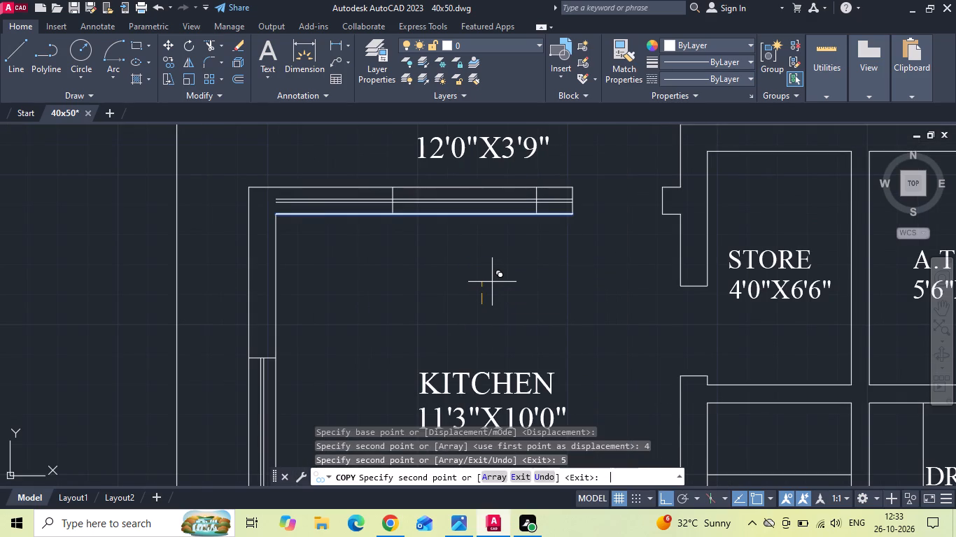
key(Escape)
Trim the two copied lines on both sides of the window opening in the kitchen's top wall.
text(TR)
key(space)
key(space)
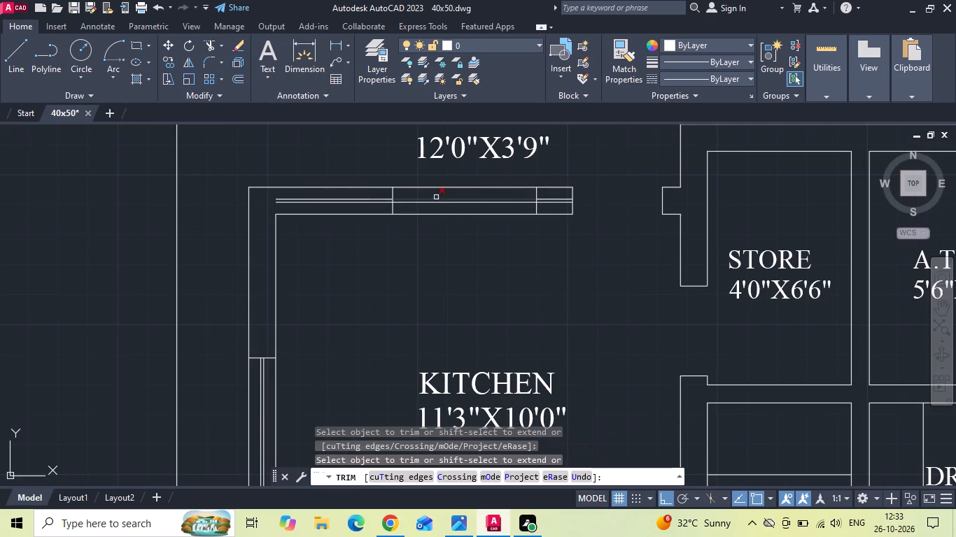
click(552, 202)
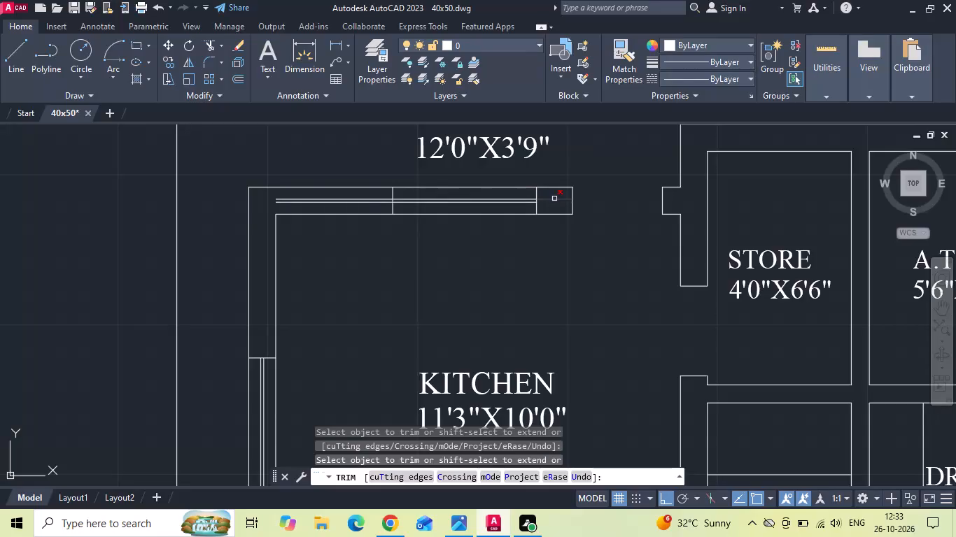
click(554, 198)
click(382, 203)
click(382, 197)
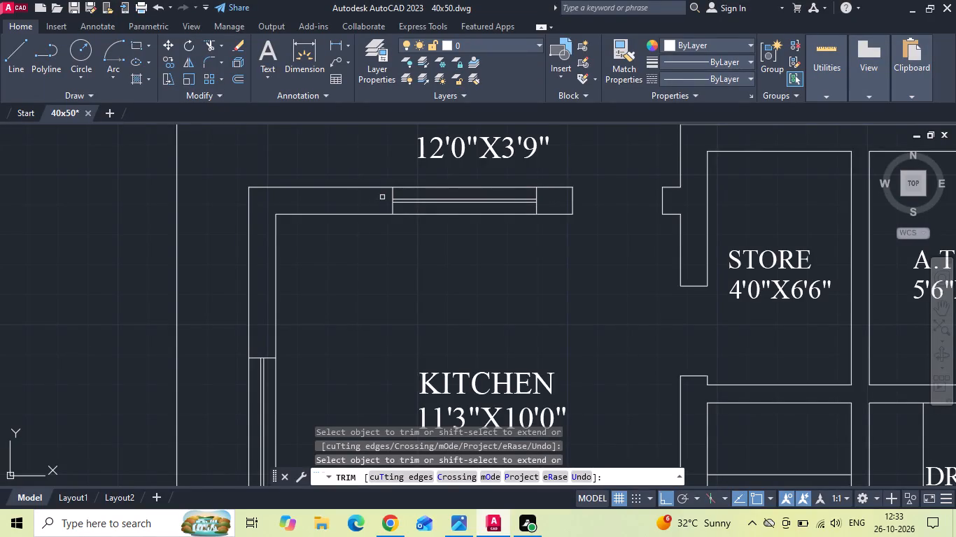
key(Escape)
Save the drawing.
key(ctrl+s)
key(ctrl+s)
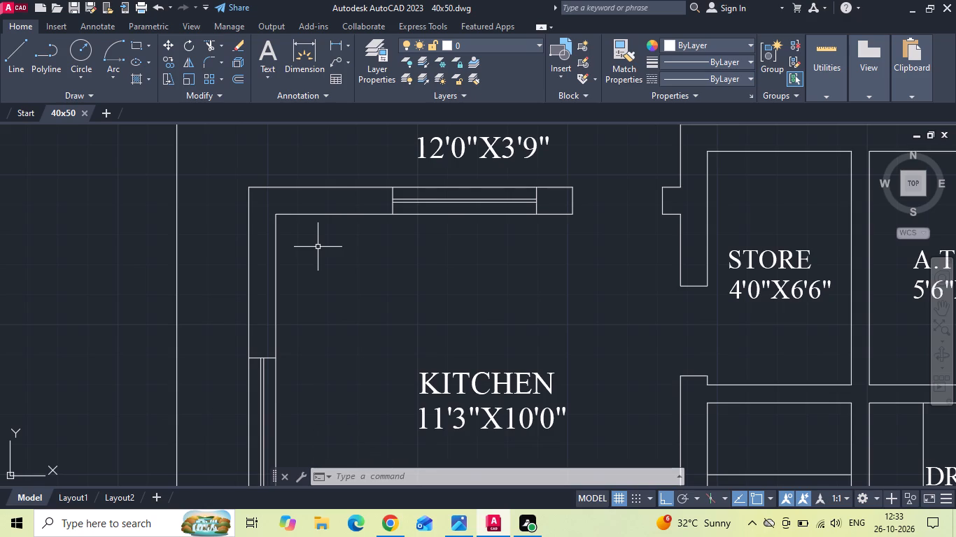
key(ctrl+s)
key(ctrl+s)
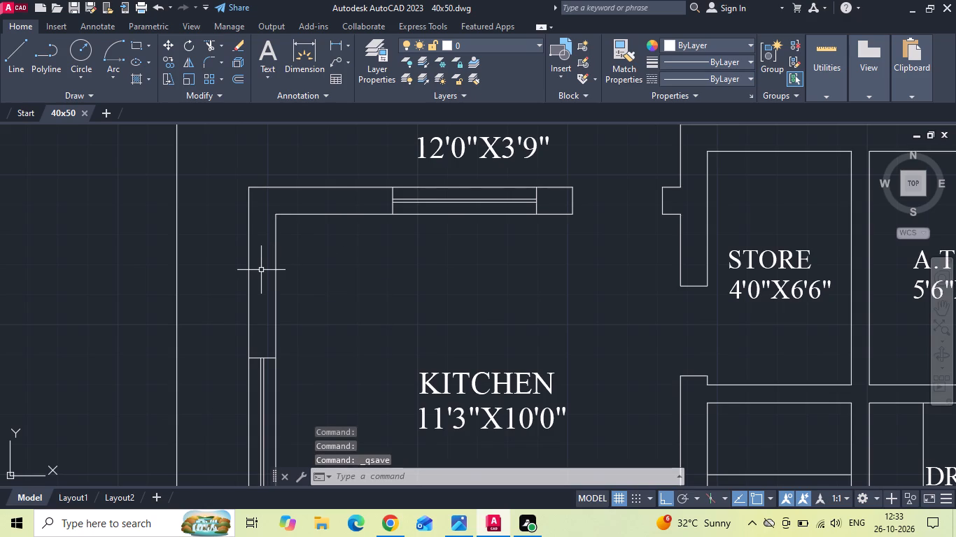
Draw a vertical line about 1'9" long from the midpoint of A.TOILET's top inner wall line up across the wall.
middle_drag(344, 289, 233, 289)
scroll(233, 289, down, 1)
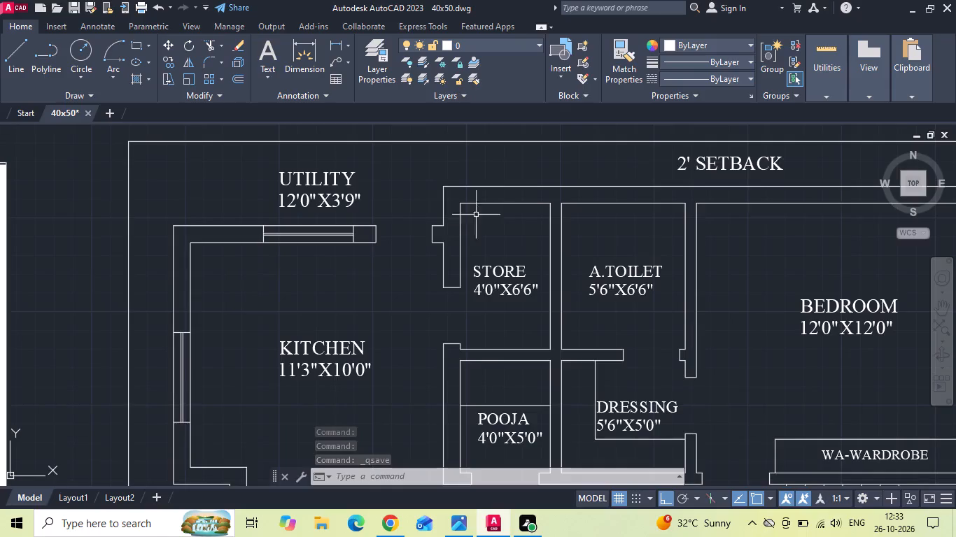
scroll(528, 248, down, 2)
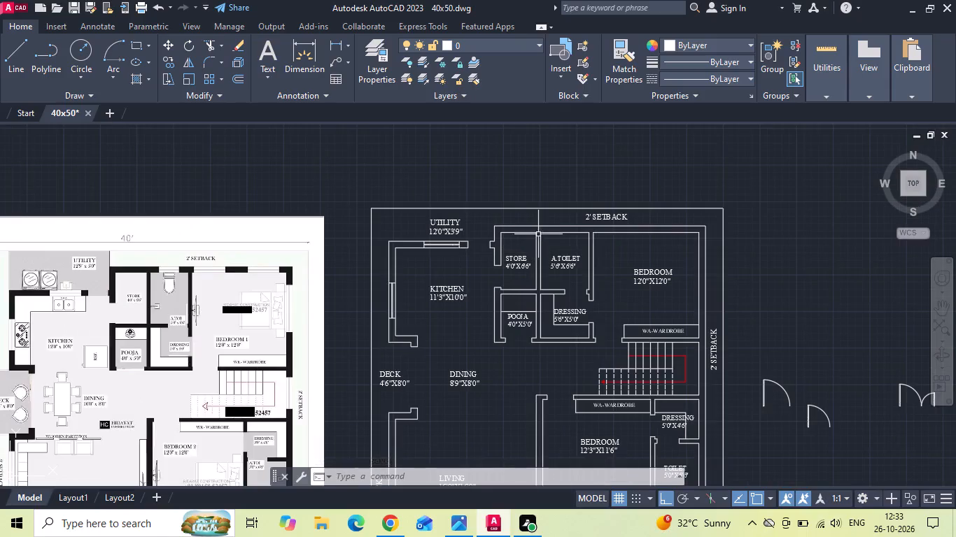
scroll(580, 224, up, 2)
middle_drag(558, 248, 483, 264)
key(l)
key(space)
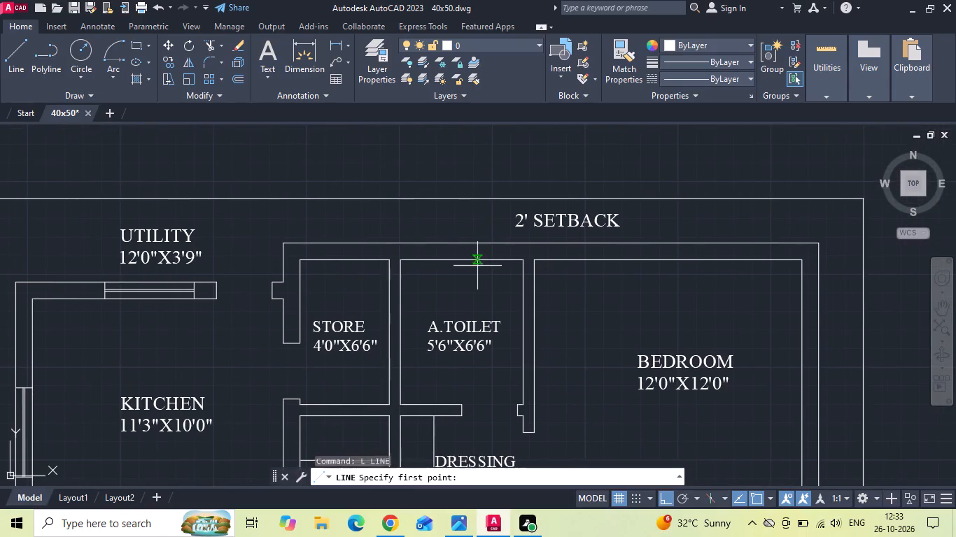
click(463, 266)
scroll(467, 231, up, 2)
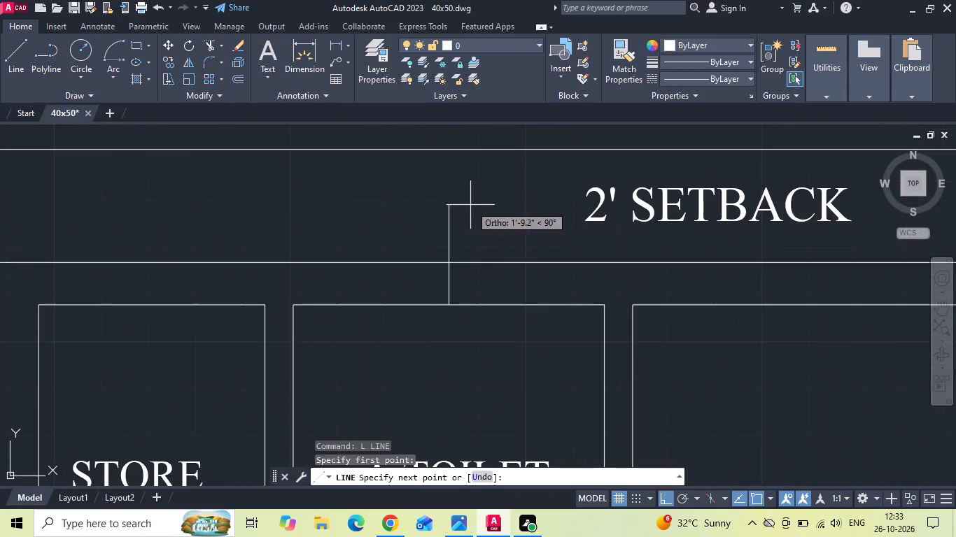
click(470, 205)
key(Escape)
Offset the vertical line 12" to each side to mark the A.TOILET window edges.
key(o)
key(space)
text(12)
key(space)
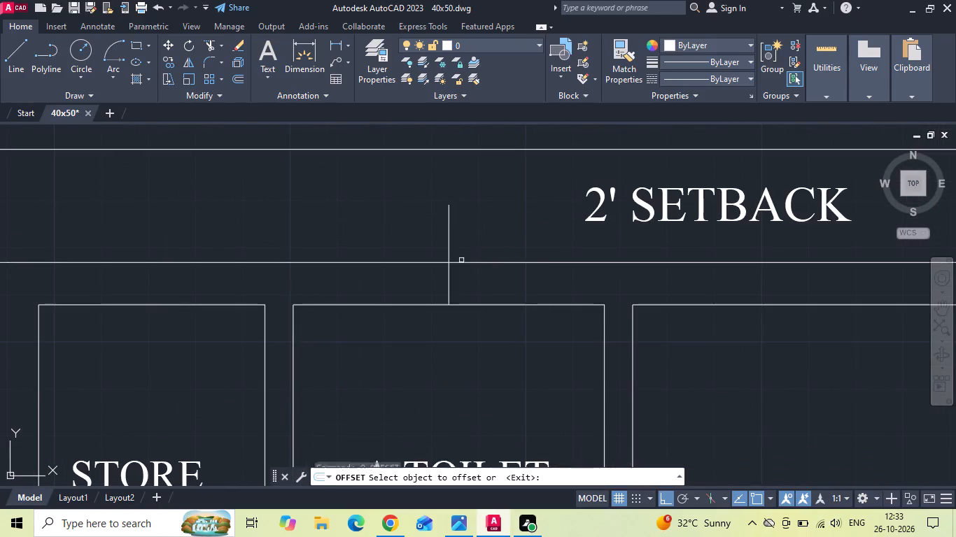
drag(449, 282, 437, 280)
click(396, 280)
drag(447, 280, 466, 284)
click(519, 284)
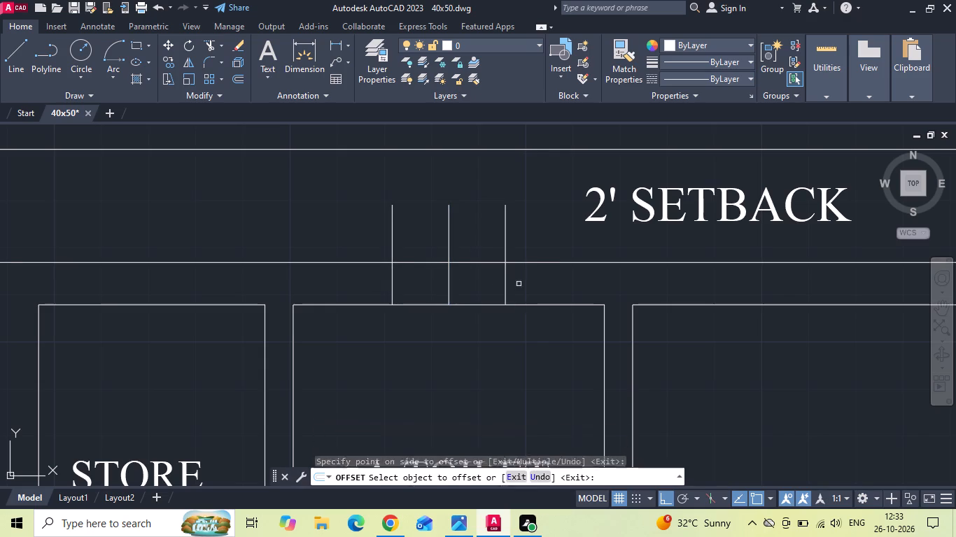
key(Escape)
Trim the three vertical lines above A.TOILET's top wall and remove the rest of the middle line within the wall.
key(t)
key(r)
key(space)
drag(361, 244, 454, 245)
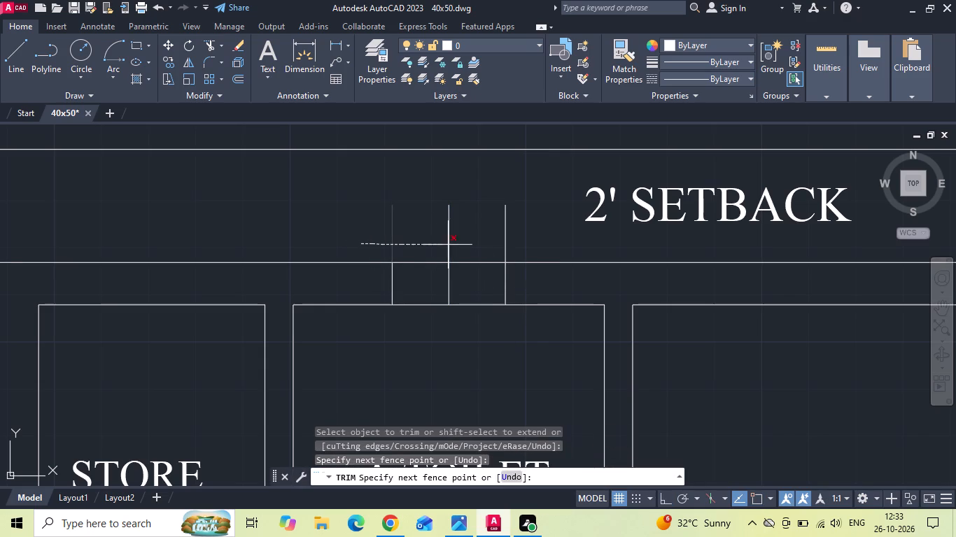
drag(454, 245, 531, 243)
click(440, 289)
click(456, 282)
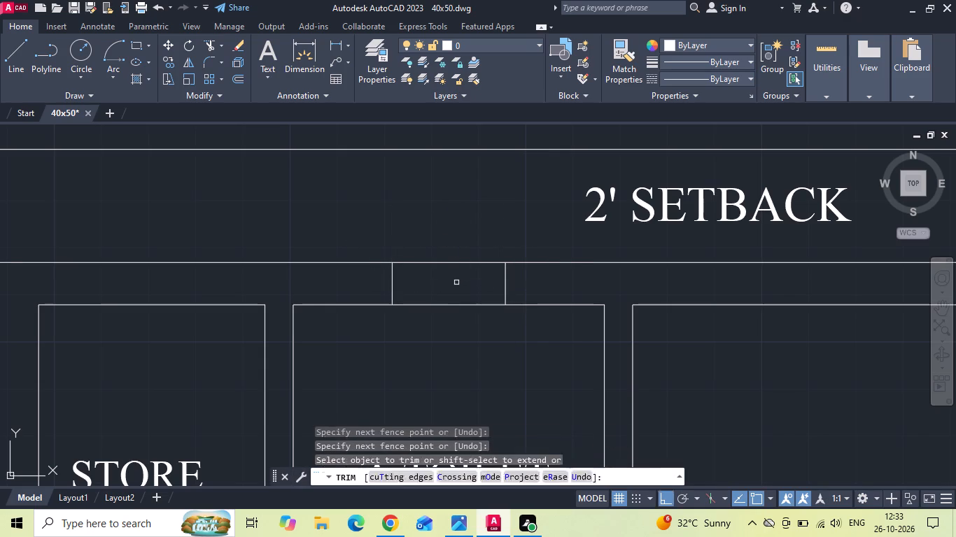
key(Escape)
Copy A.TOILET's top inner wall line 4" and 5" up into the wall as window pane lines.
drag(455, 289, 444, 313)
click(444, 325)
right_click(444, 326)
click(486, 271)
drag(454, 382, 456, 371)
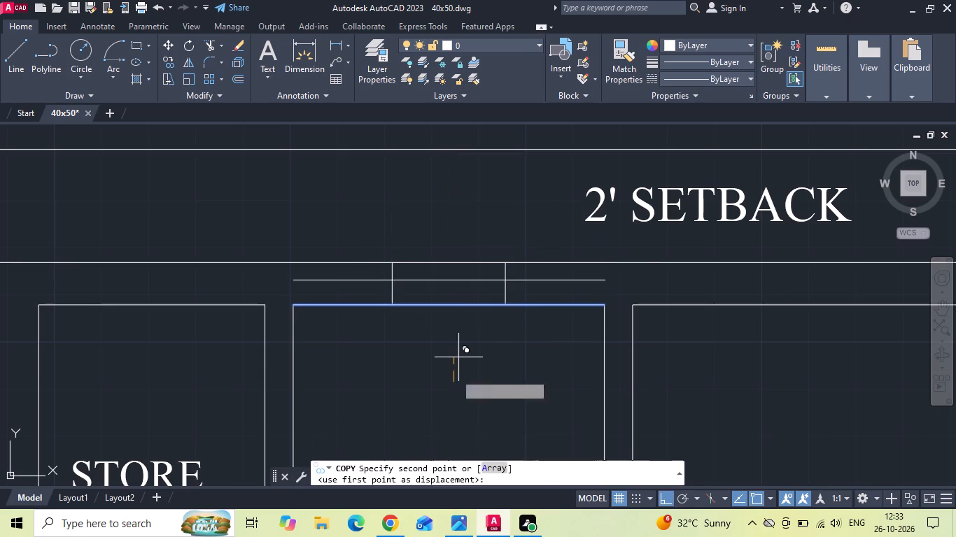
text(4)
key(space)
key(5)
key(space)
key(Escape)
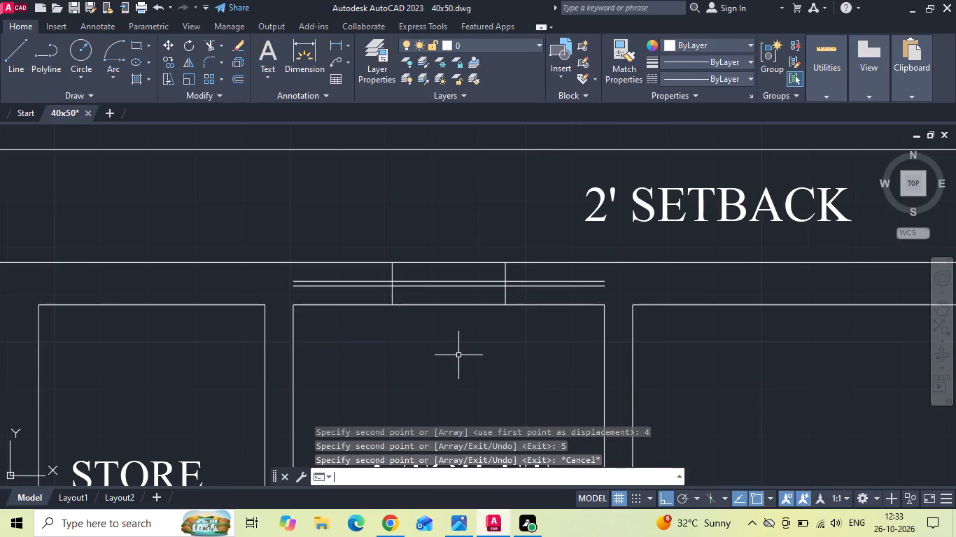
Trim the two copied lines on both sides of the A.TOILET window opening.
text(TR)
key(space)
drag(369, 294, 368, 287)
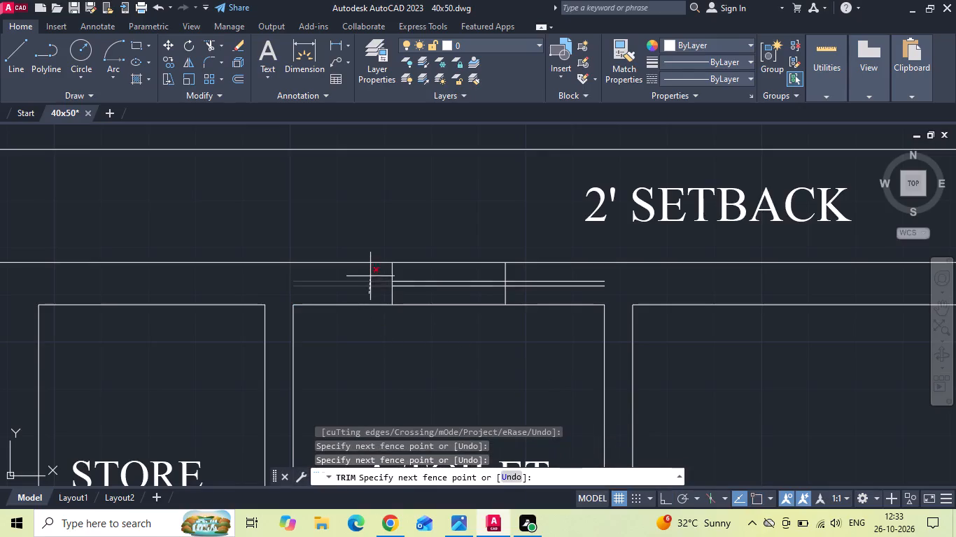
click(370, 271)
drag(537, 275, 537, 285)
click(537, 294)
key(Escape)
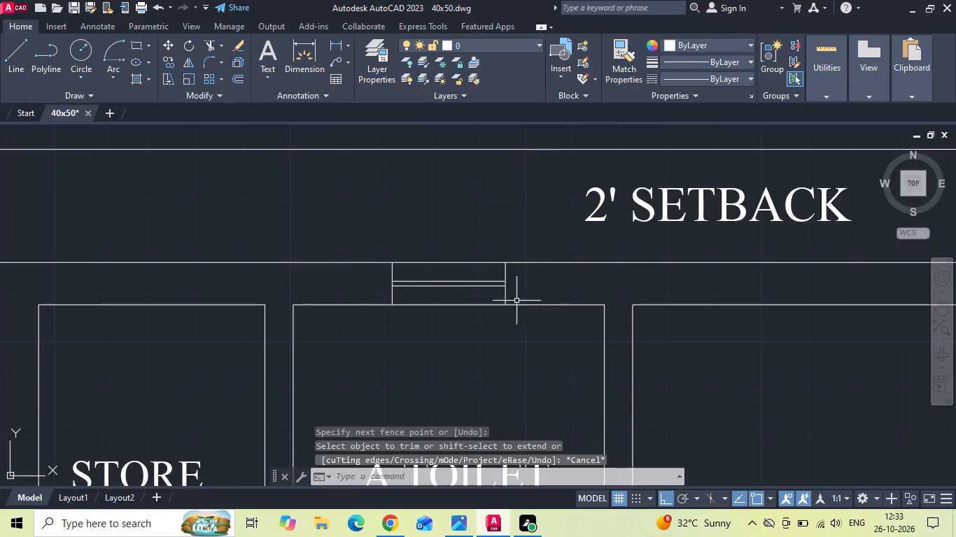
Save the drawing.
key(ctrl+s)
key(ctrl+s)
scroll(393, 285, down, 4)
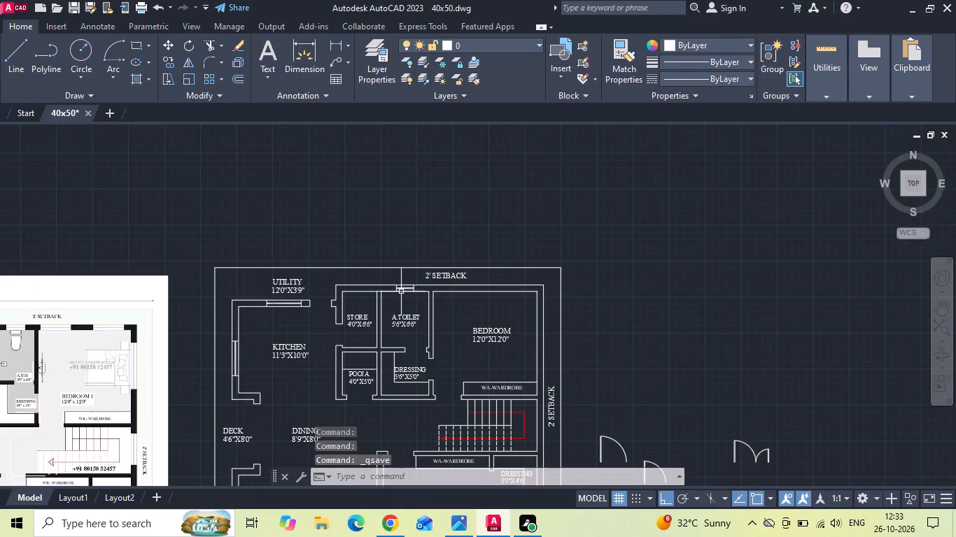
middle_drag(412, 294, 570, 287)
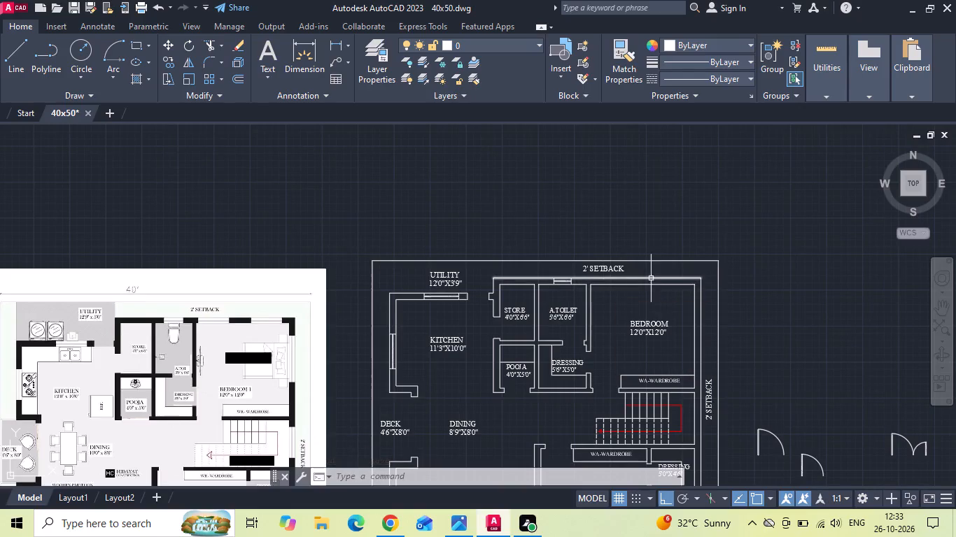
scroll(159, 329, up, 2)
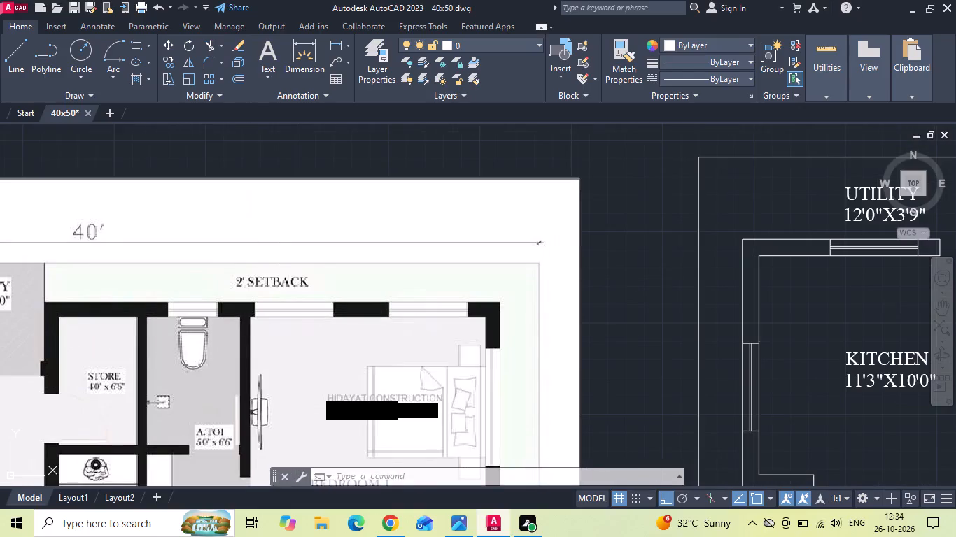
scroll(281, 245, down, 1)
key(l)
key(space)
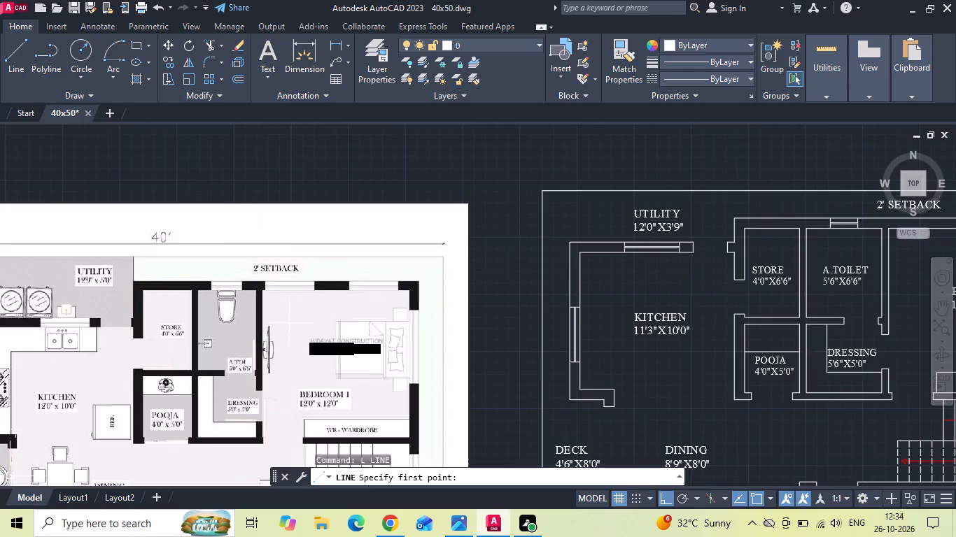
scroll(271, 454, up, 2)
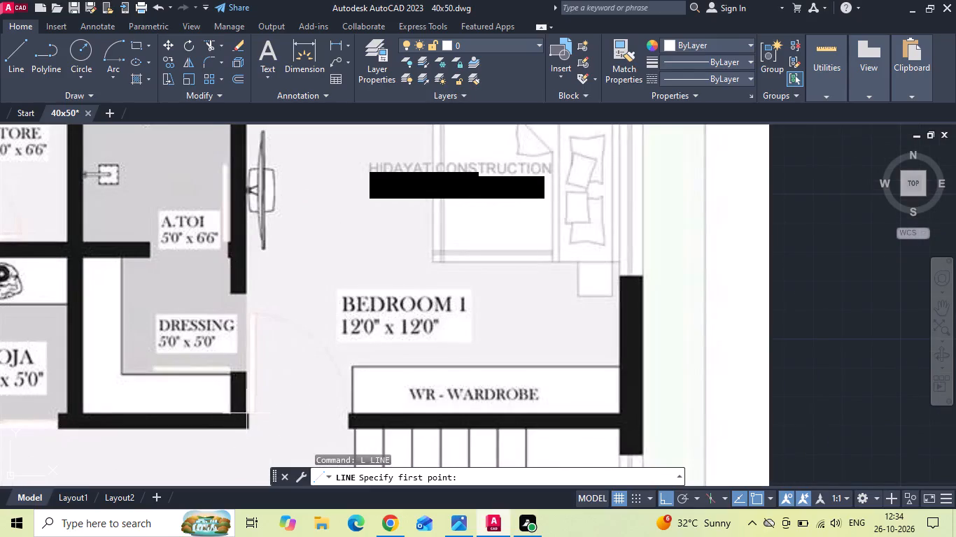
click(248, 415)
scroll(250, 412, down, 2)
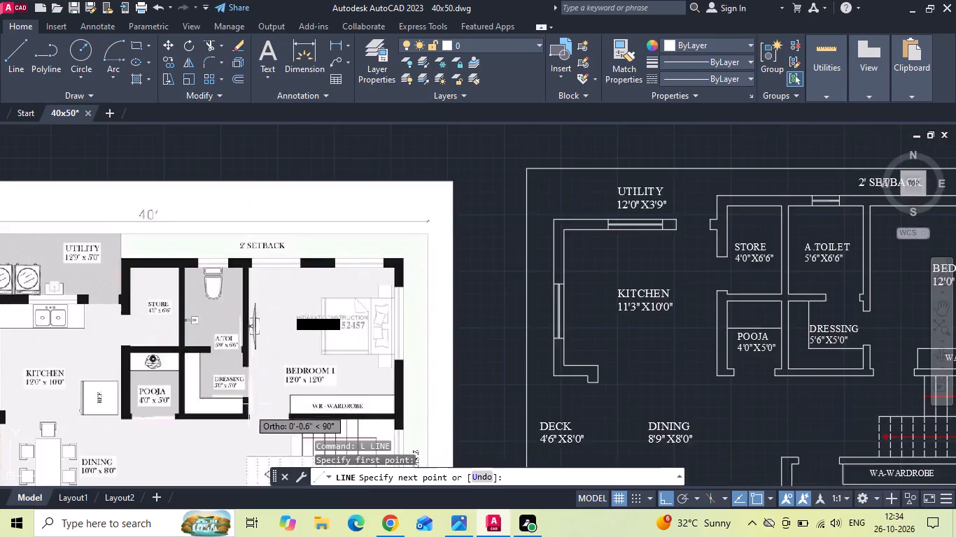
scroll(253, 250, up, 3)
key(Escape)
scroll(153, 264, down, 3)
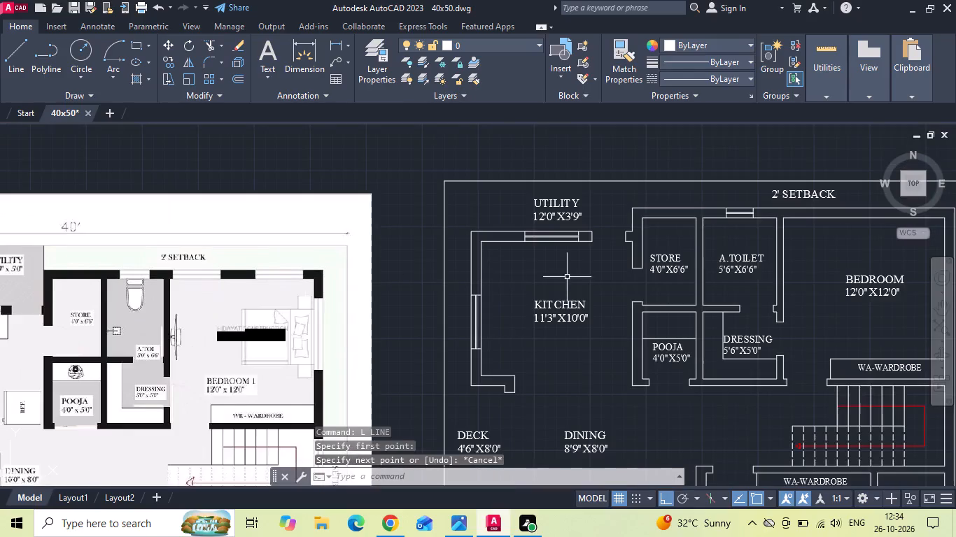
Offset the top bedroom's left inner wall line 6" into the room, and offset the new line a further 4'.
middle_drag(569, 278, 227, 305)
scroll(484, 253, up, 3)
text(O 6)
key(space)
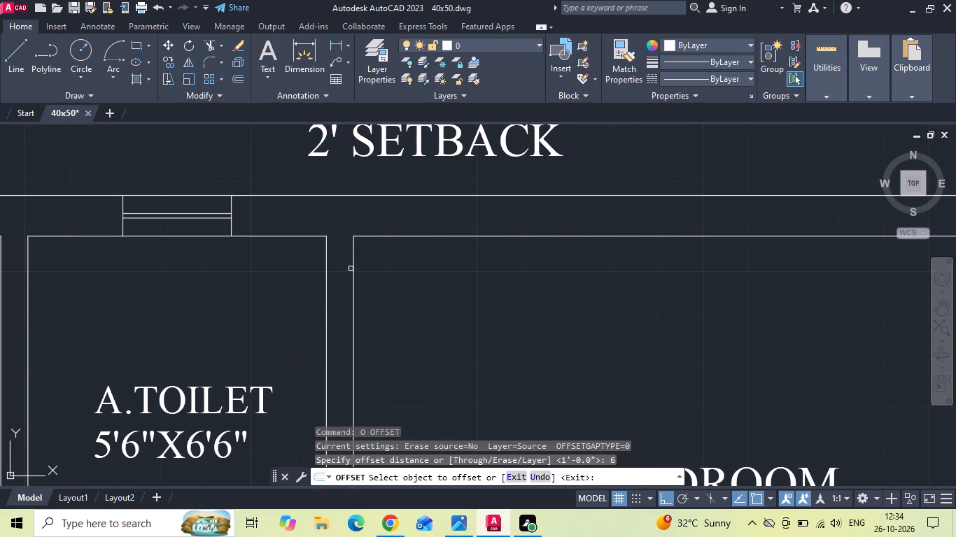
click(350, 271)
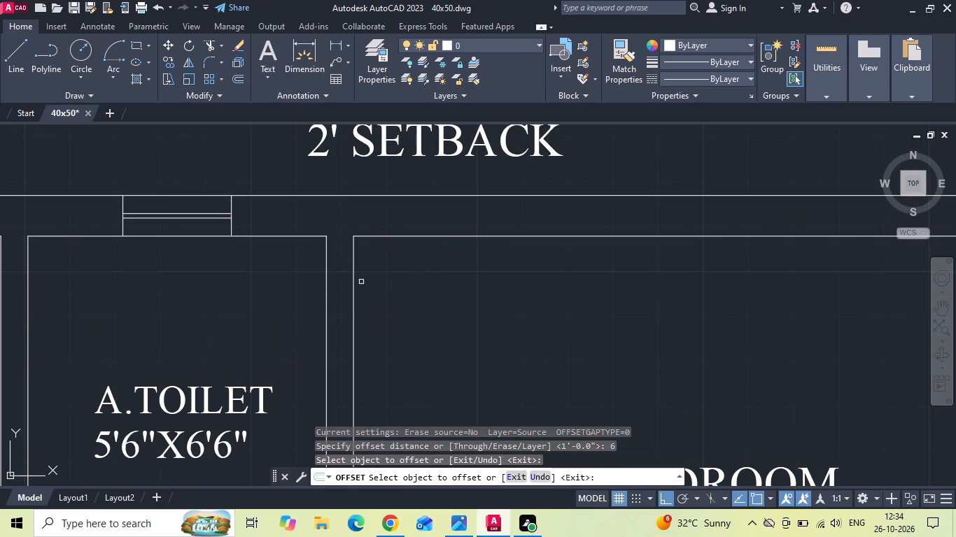
click(356, 274)
drag(352, 275, 384, 269)
click(454, 254)
key(Escape)
text(O 4')
key(Return)
drag(381, 264, 390, 264)
click(463, 247)
scroll(464, 249, down, 3)
key(Escape)
scroll(466, 264, down, 1)
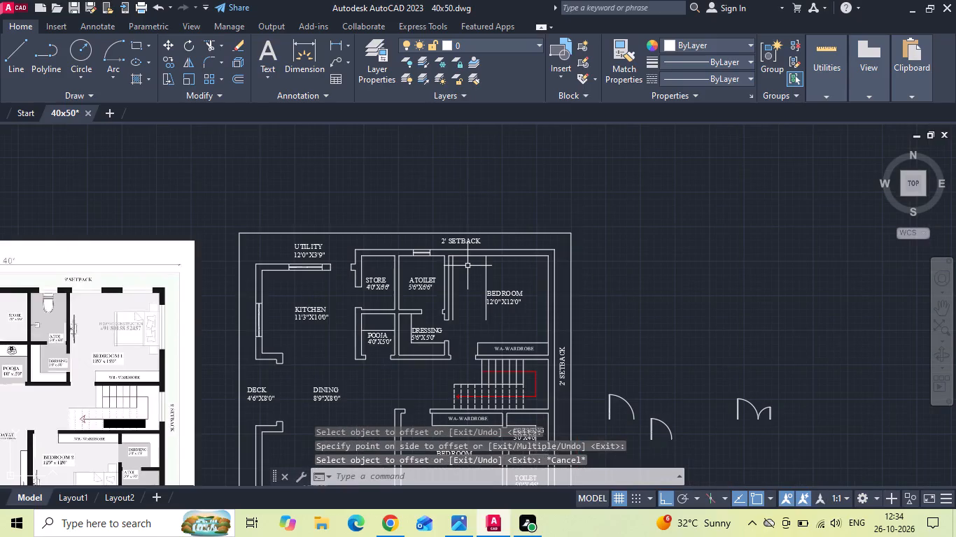
Offset the same bedroom's right inner wall line 1' into the room, and offset the new line a further 4'.
text(O 1')
key(Return)
scroll(527, 262, up, 1)
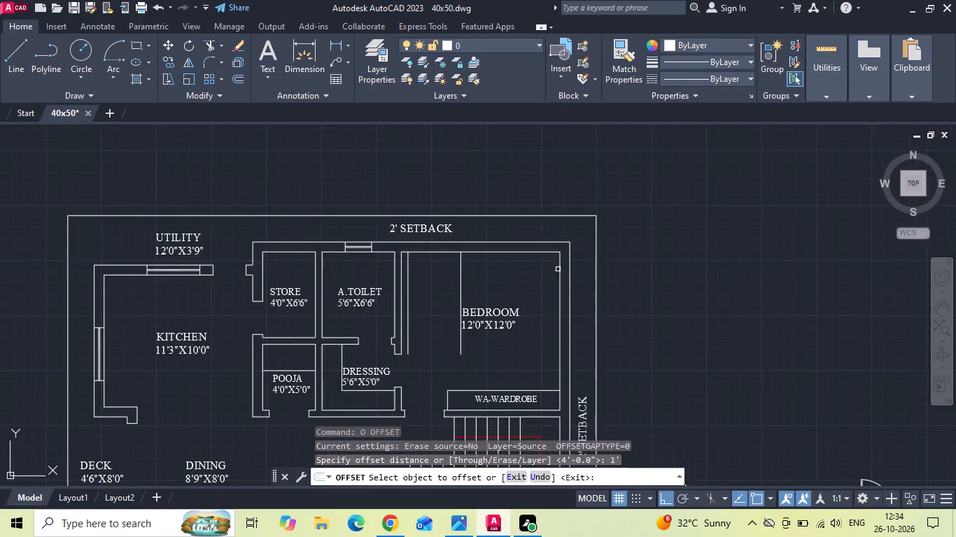
drag(561, 271, 550, 278)
click(514, 292)
key(Escape)
key(o)
key(space)
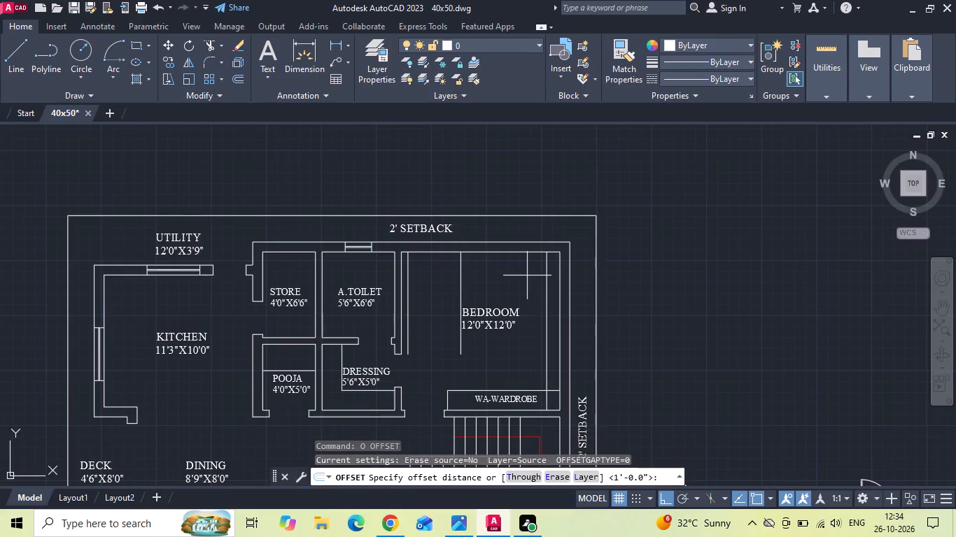
key(4)
key(apostrophe)
key(Return)
scroll(540, 266, up, 1)
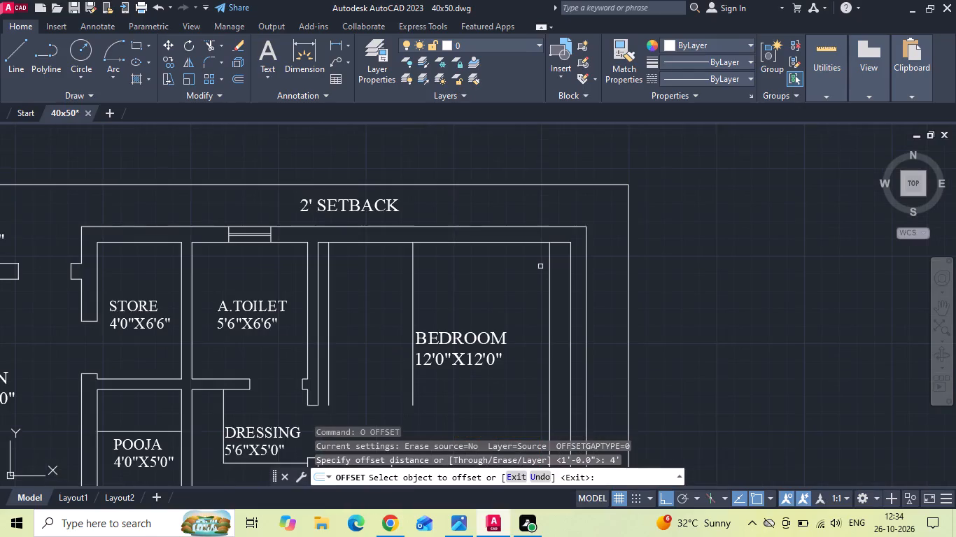
drag(548, 259, 535, 266)
click(479, 287)
scroll(502, 284, down, 2)
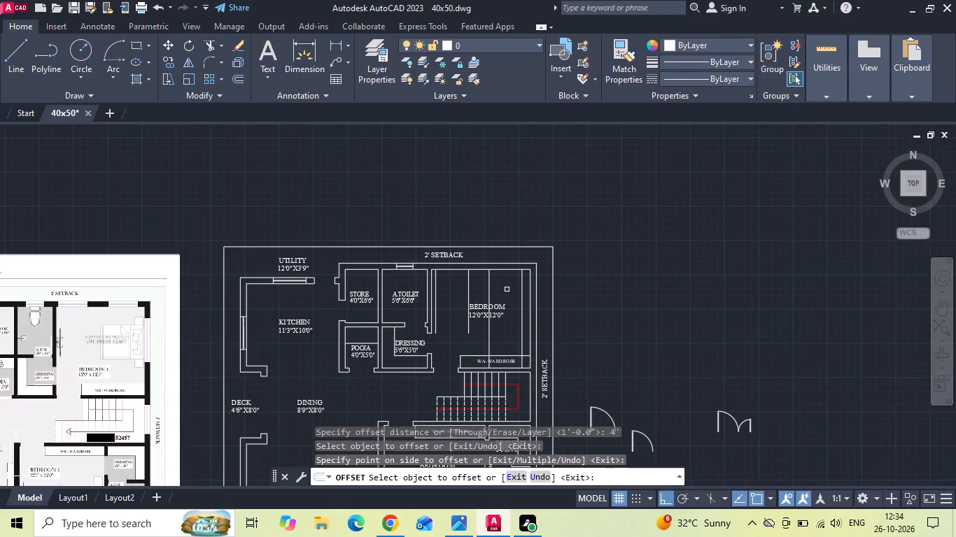
key(Escape)
Extend the four offset lines in the bedroom up to the outer line of the top wall.
scroll(509, 291, up, 1)
text(EX)
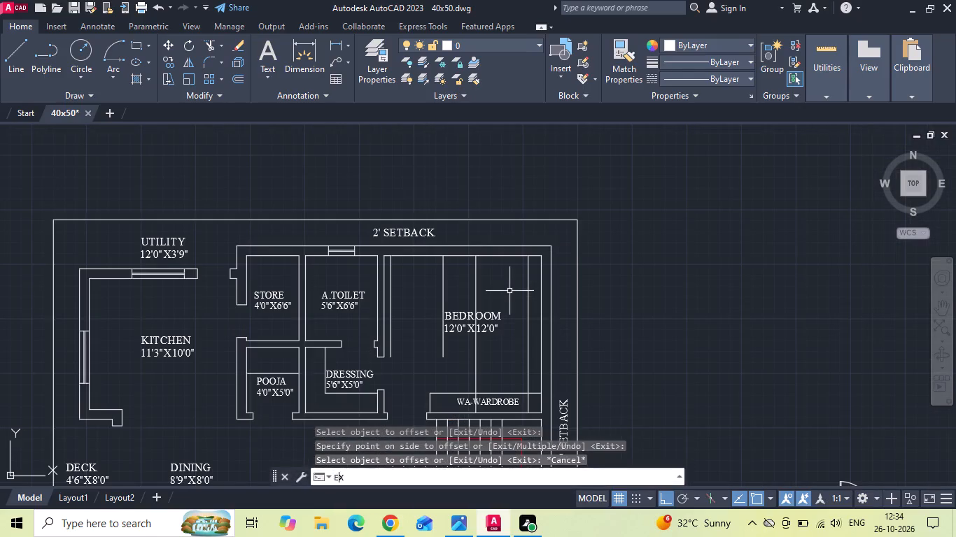
key(space)
scroll(518, 275, up, 1)
drag(540, 265, 533, 264)
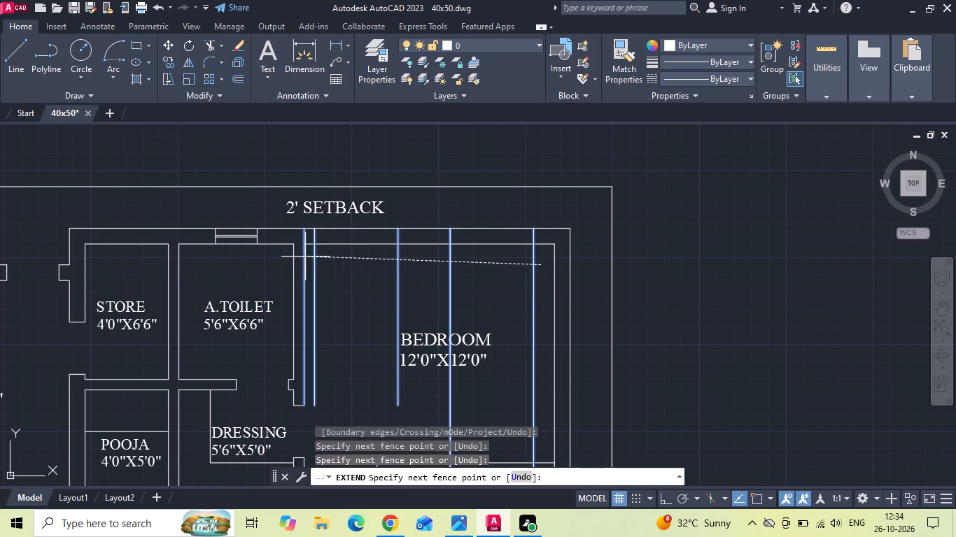
click(313, 256)
key(Escape)
Trim the four extended lines below the bedroom's top inner wall line and delete the leftover segment inside the room.
text(TR)
key(space)
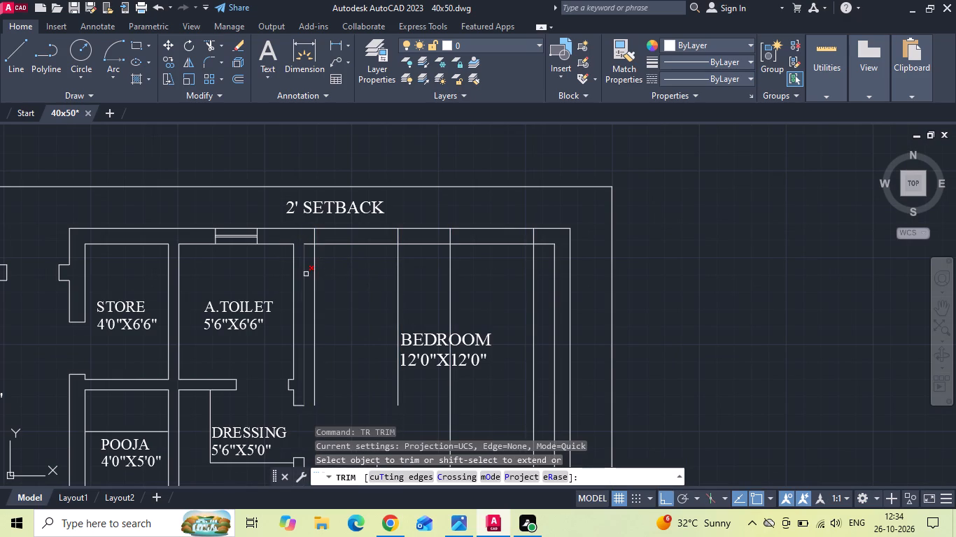
drag(309, 268, 325, 268)
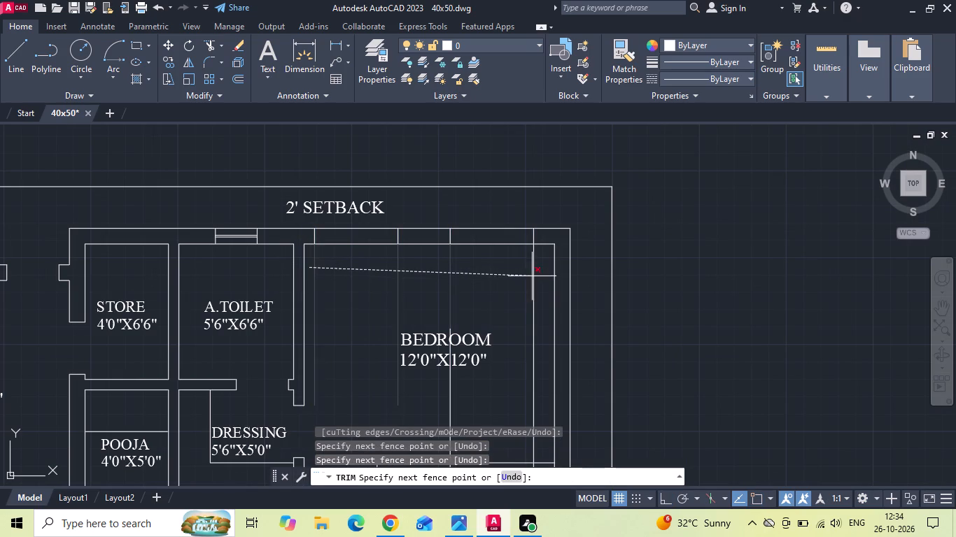
click(538, 289)
key(Escape)
drag(460, 388, 421, 395)
click(410, 396)
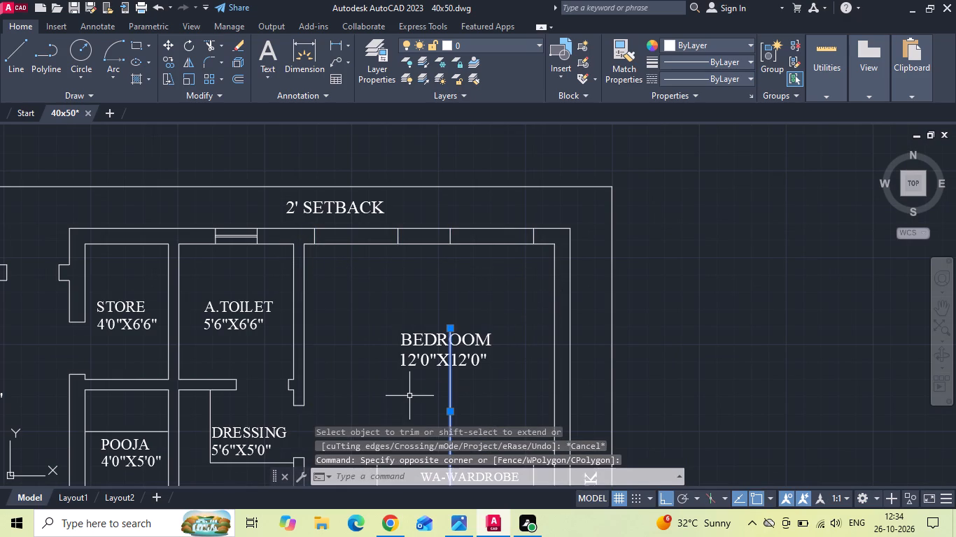
key(Delete)
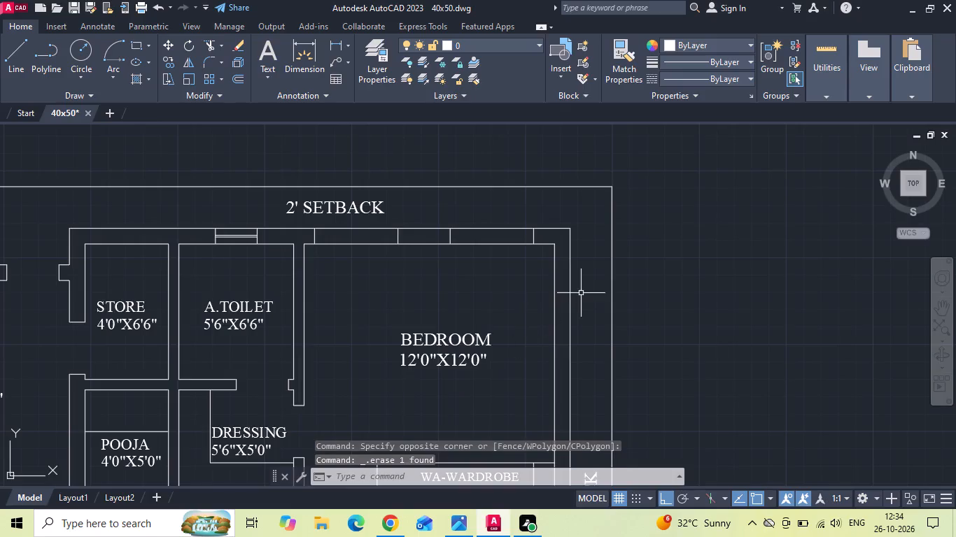
Copy the bedroom's top inner wall line 5" and 4" up into the wall as window pane lines.
scroll(590, 287, down, 2)
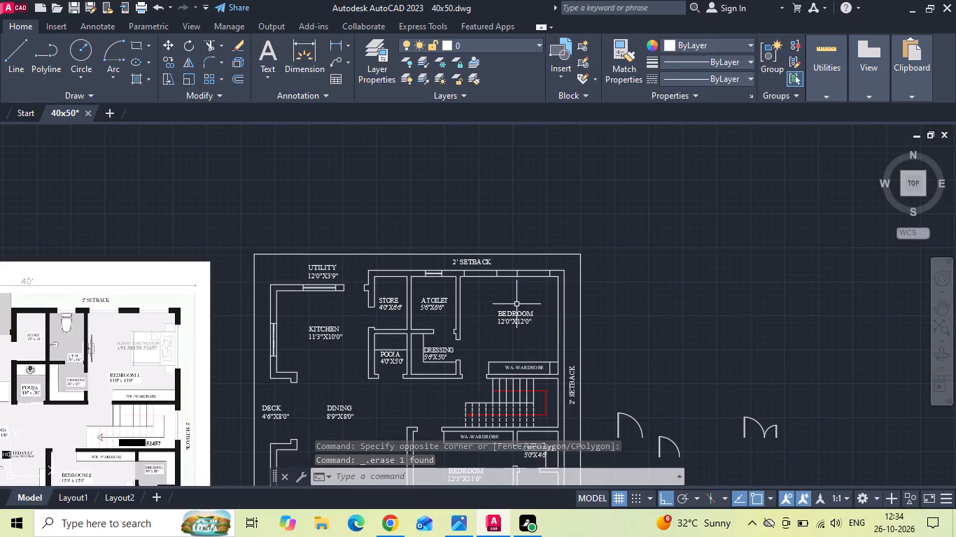
scroll(495, 273, up, 3)
drag(556, 278, 551, 297)
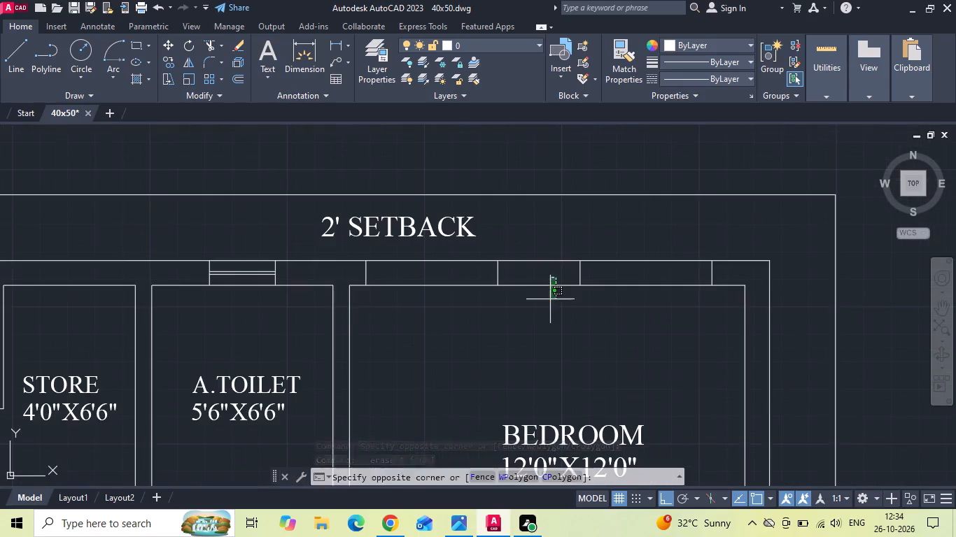
click(540, 324)
right_click(540, 324)
click(579, 270)
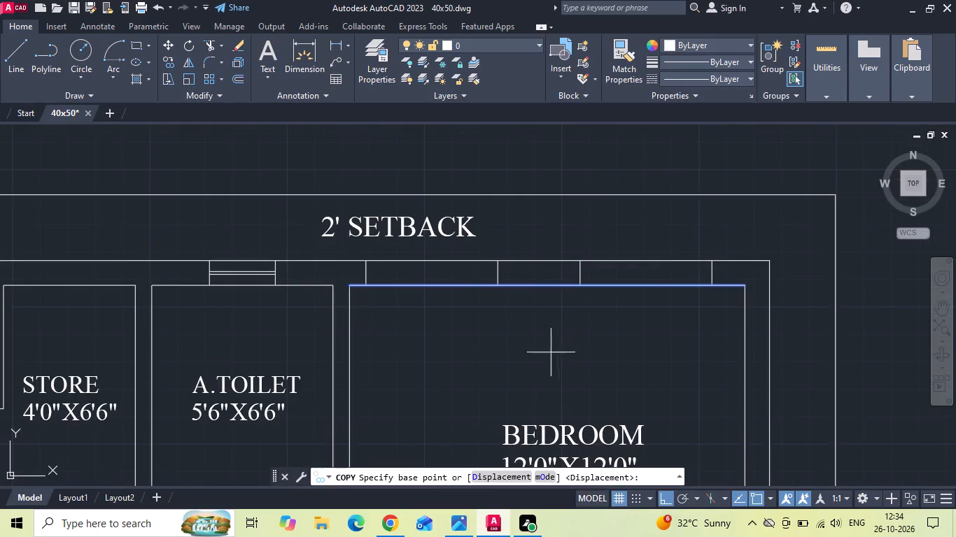
click(536, 388)
text(5)
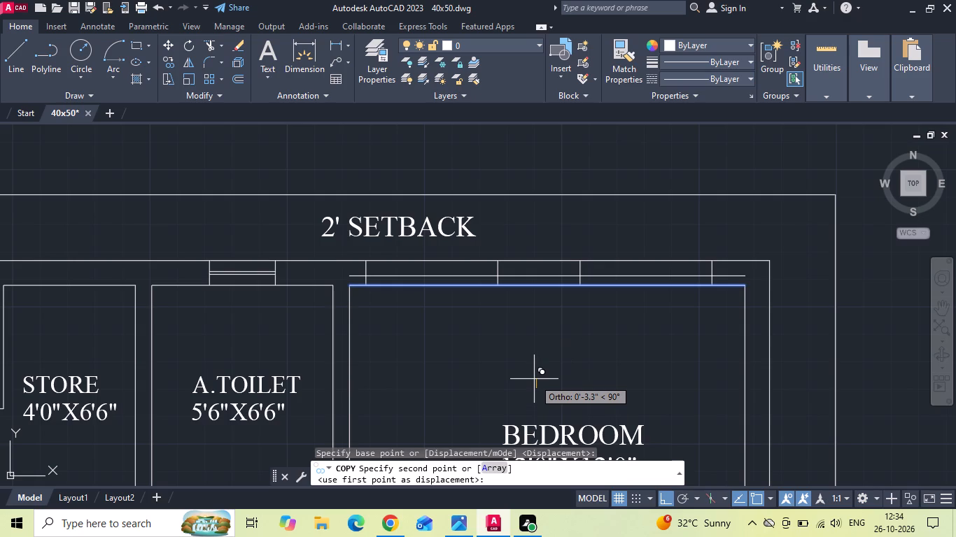
key(space)
text(4)
key(space)
key(Escape)
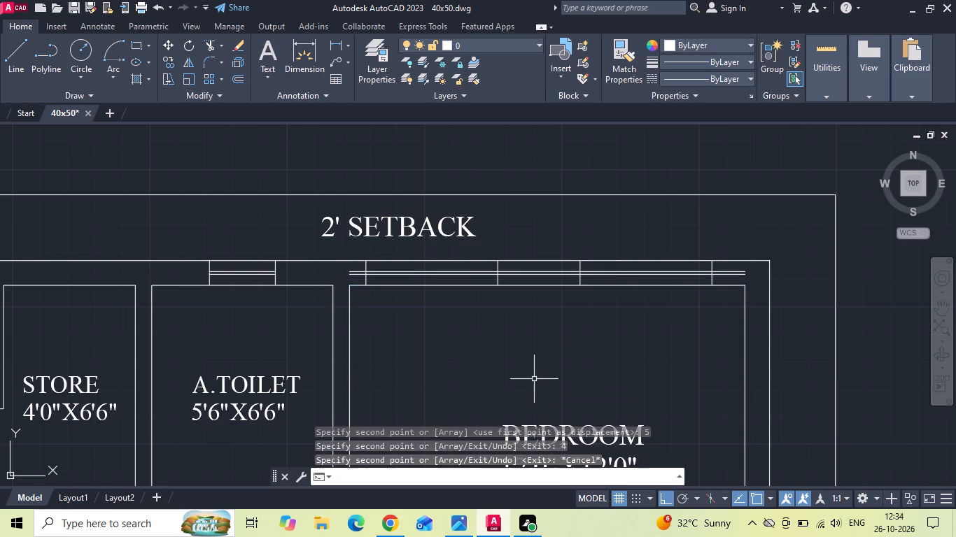
Trim the two pane lines outside and between the two bedroom window openings in the top wall.
key(t)
key(r)
key(space)
key(space)
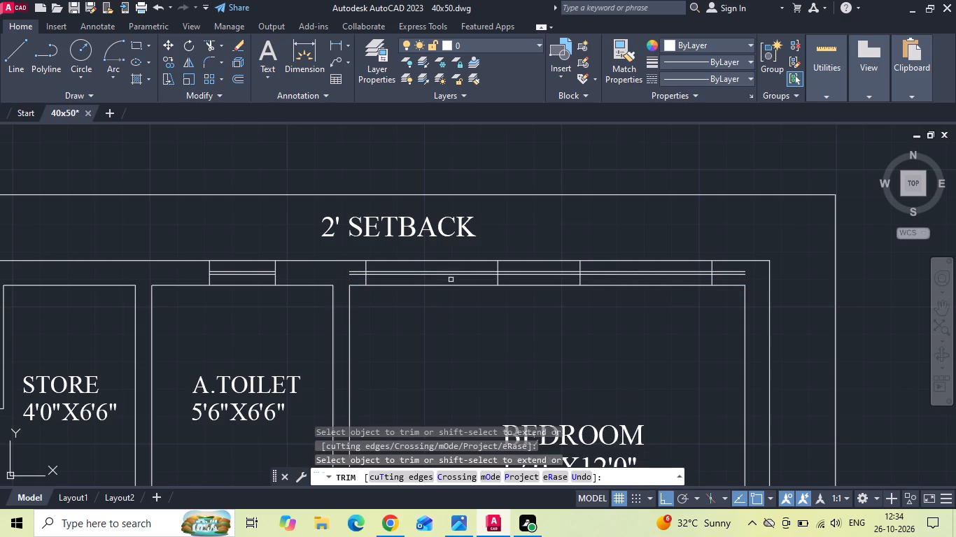
scroll(451, 280, up, 2)
click(209, 277)
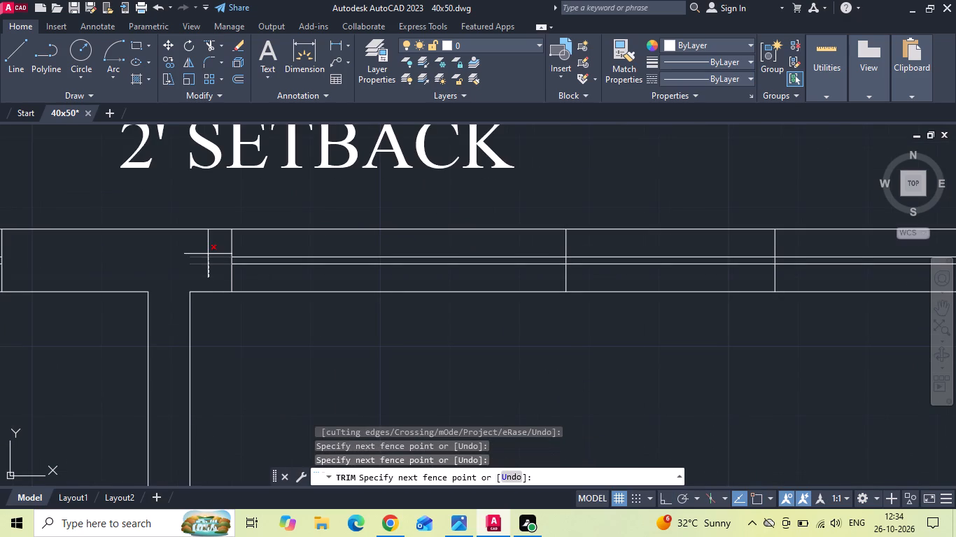
click(204, 248)
middle_drag(385, 341, 248, 319)
scroll(251, 356, down, 1)
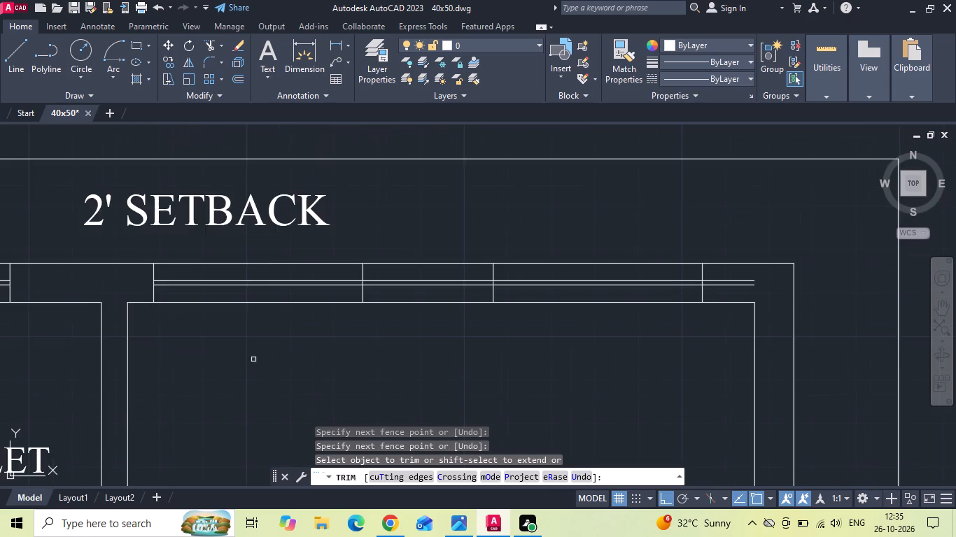
scroll(258, 365, down, 1)
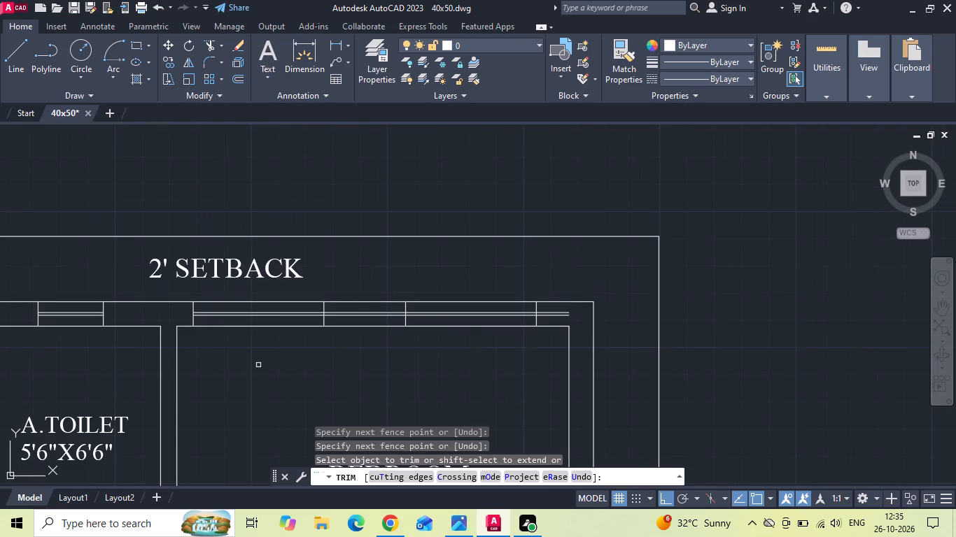
click(547, 317)
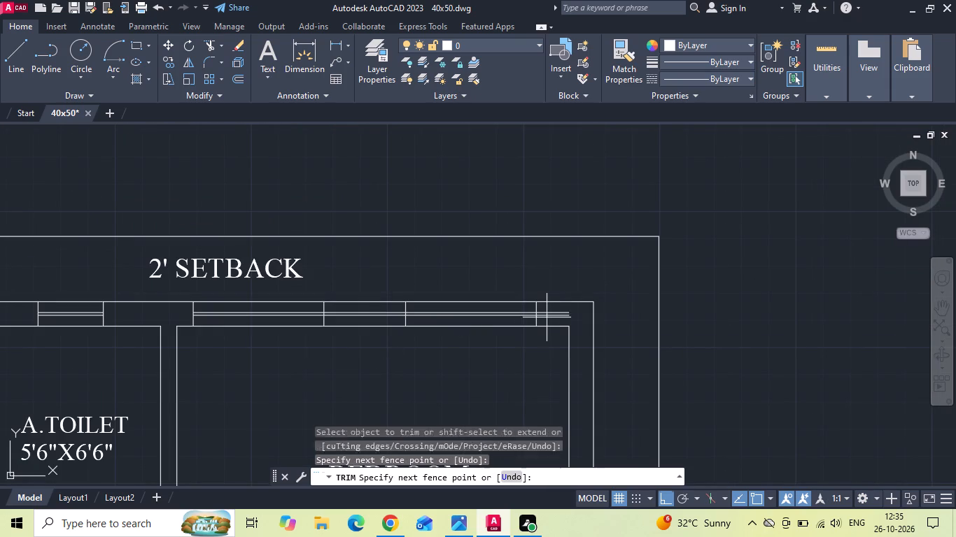
click(548, 311)
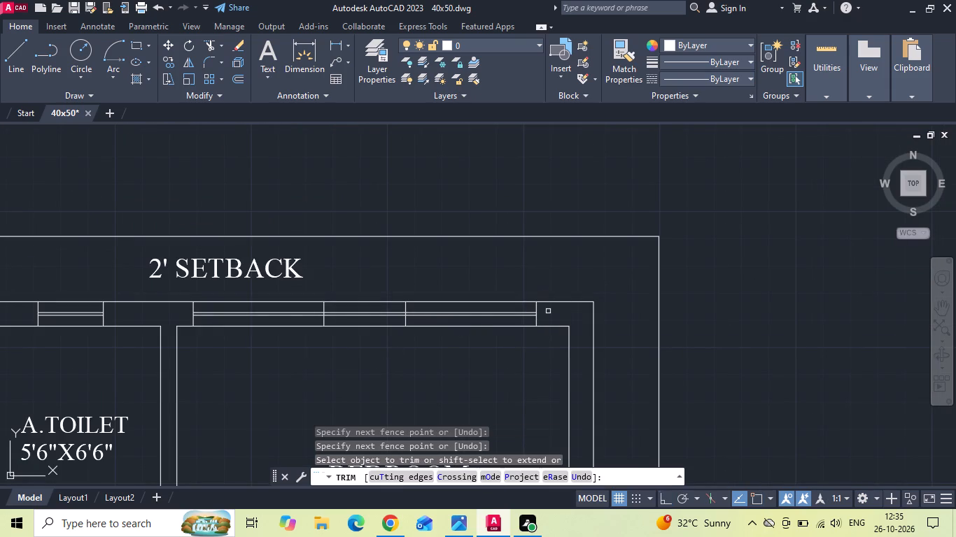
click(384, 310)
click(377, 321)
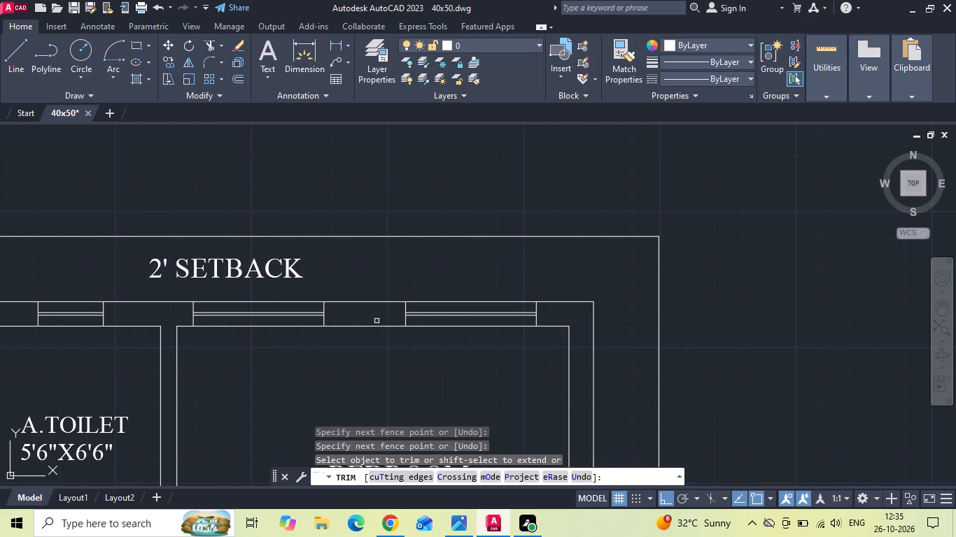
key(Escape)
Save the drawing with the new bedroom windows.
key(ctrl+s)
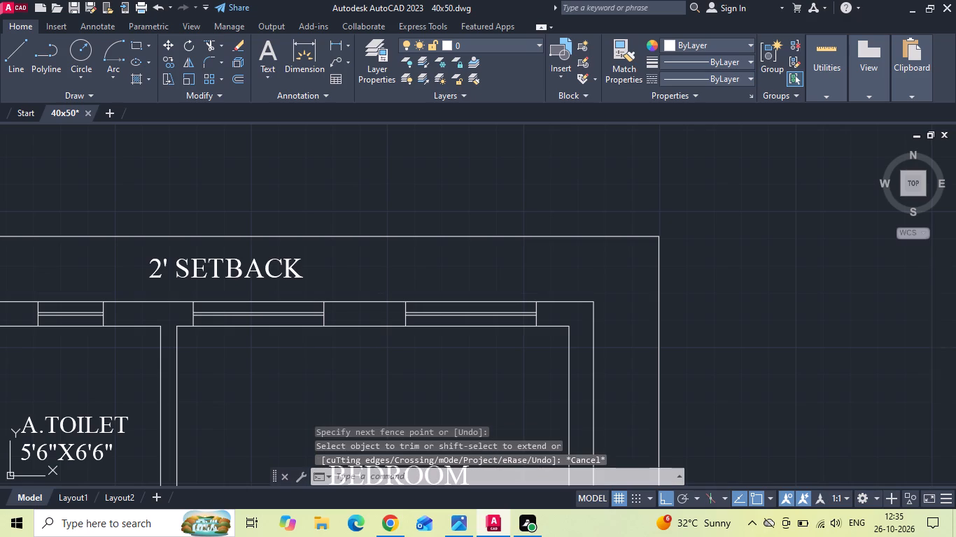
key(ctrl+s)
key(ctrl+s)
key(ctrl+s)
key(ctrl+s)
key(ctrl+s)
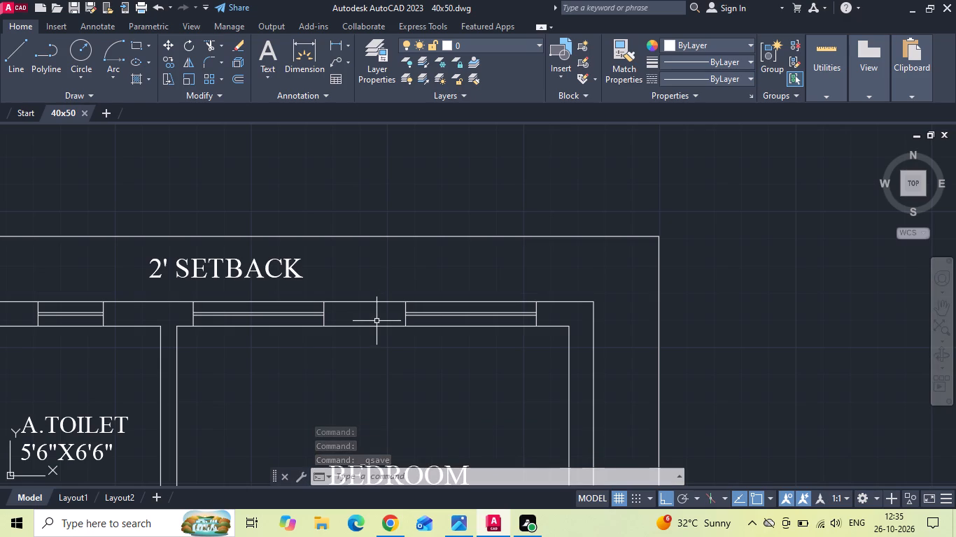
key(ctrl+s)
key(ctrl+s)
Save the drawing.
key(ctrl+s)
key(ctrl+s)
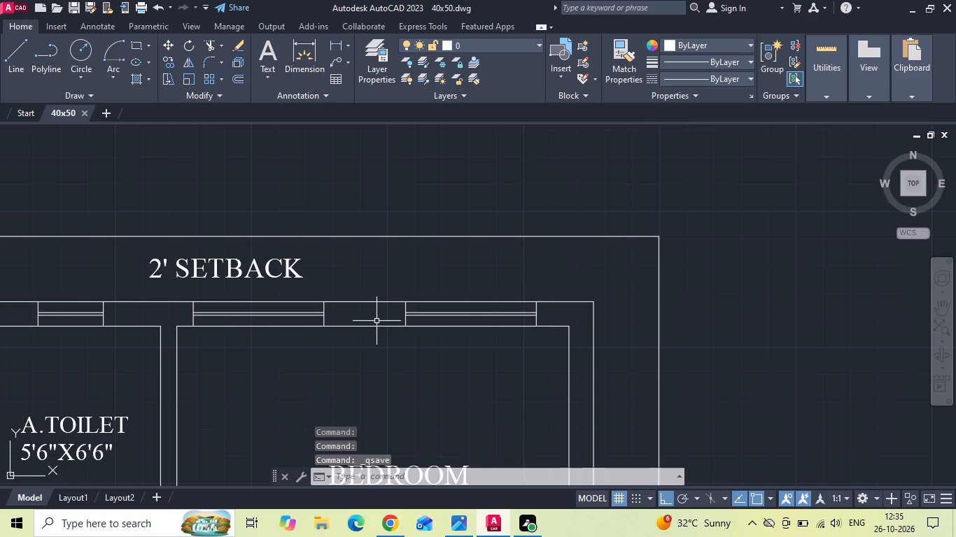
key(ctrl+s)
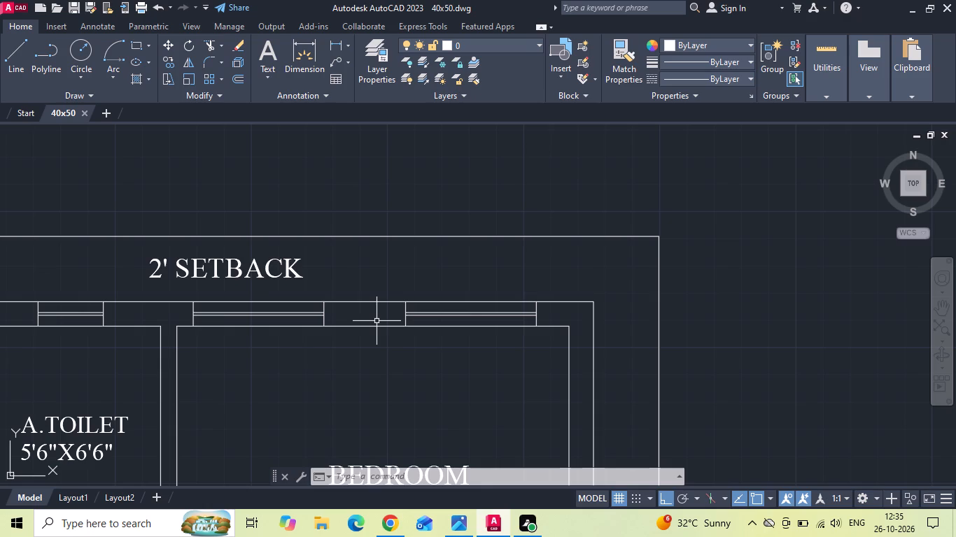
key(ctrl+s)
key(ctrl+s)
key(ctrl+s)
key(ctrl+s)
key(ctrl+s)
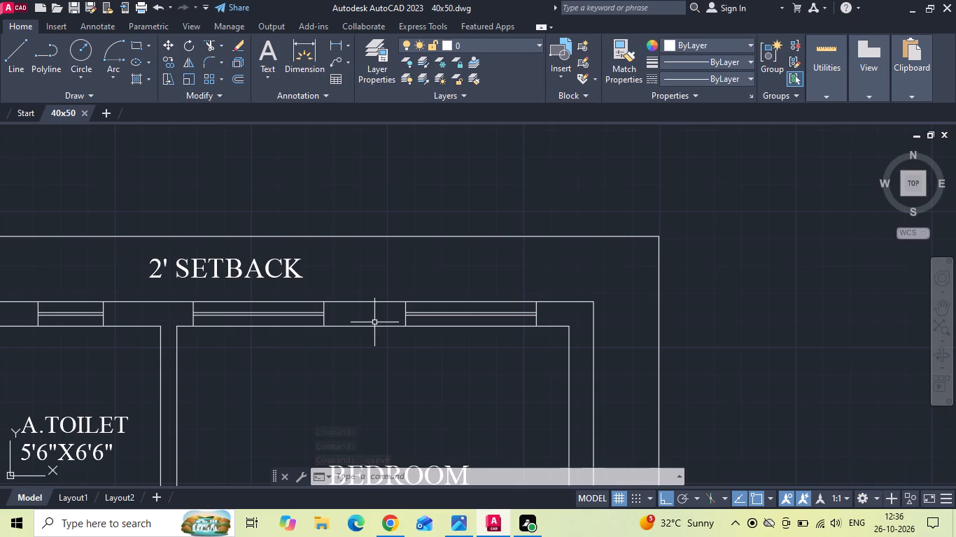
key(ctrl+s)
key(ctrl+s)
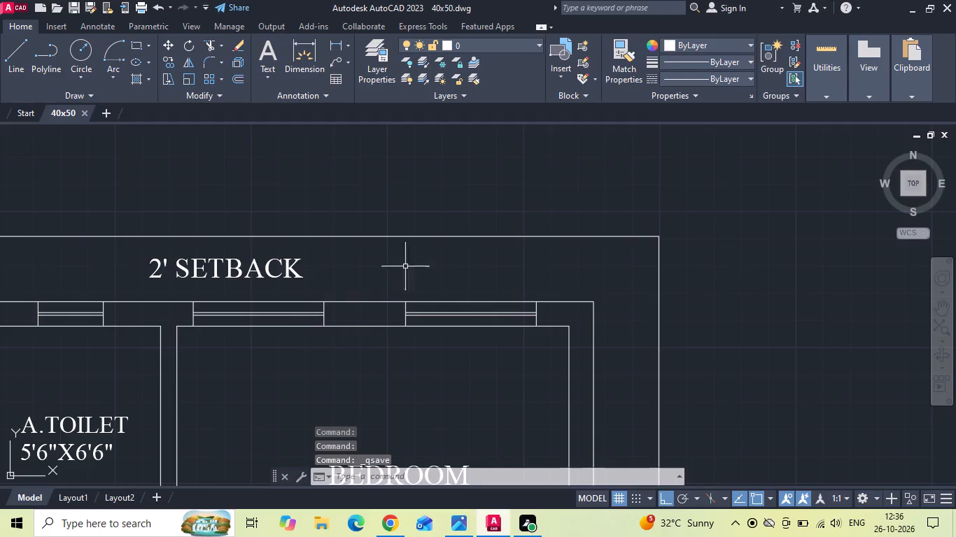
Offset the upper bedroom's top inner wall line 2' down into the room, and offset that new line another 5' down.
scroll(419, 251, down, 1)
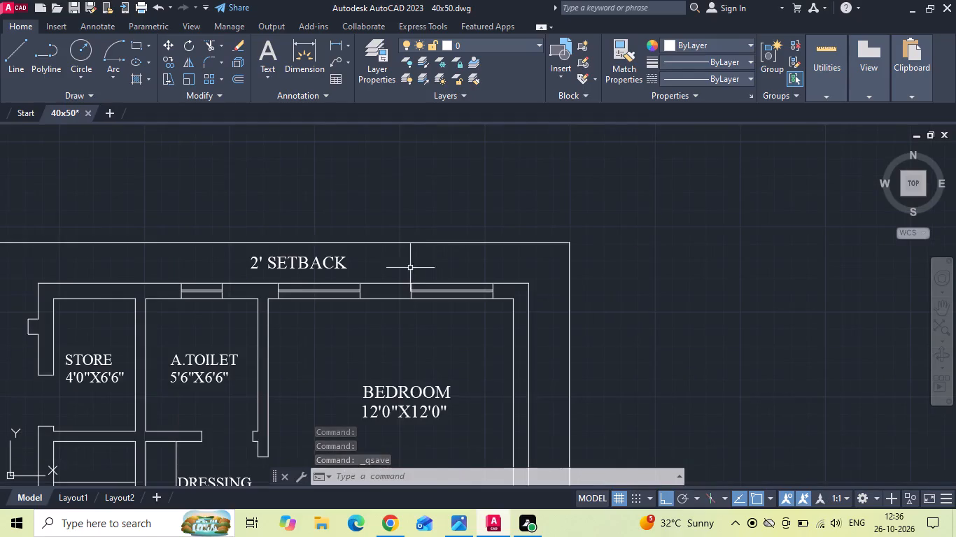
scroll(409, 307, down, 1)
middle_drag(370, 346, 498, 274)
scroll(528, 278, down, 1)
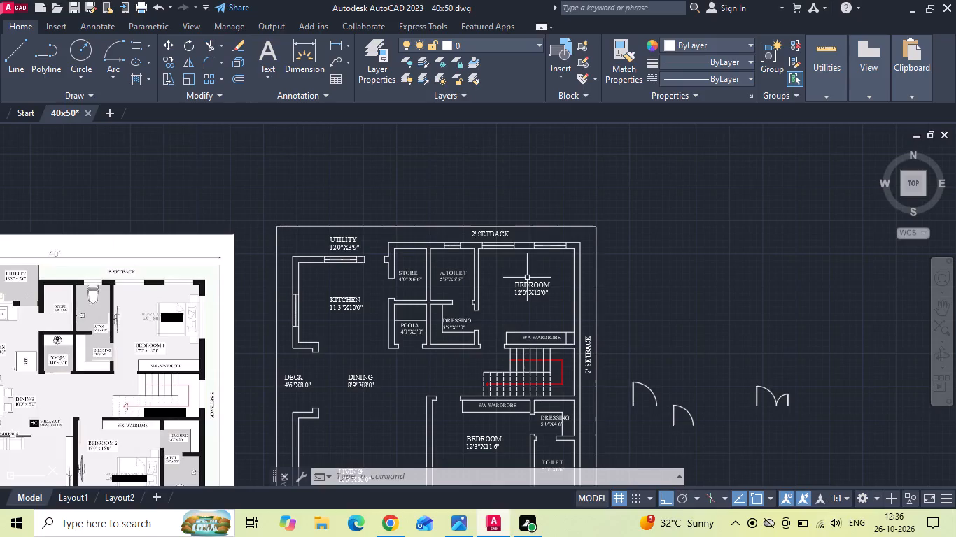
middle_drag(526, 277, 532, 263)
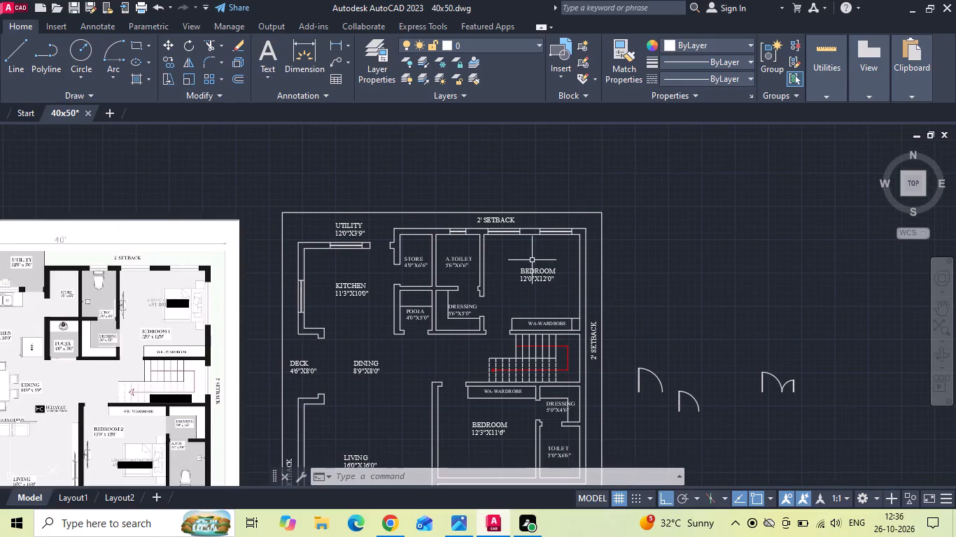
key(o)
key(space)
text(2')
key(Return)
scroll(579, 229, up, 1)
click(577, 238)
click(573, 272)
key(Escape)
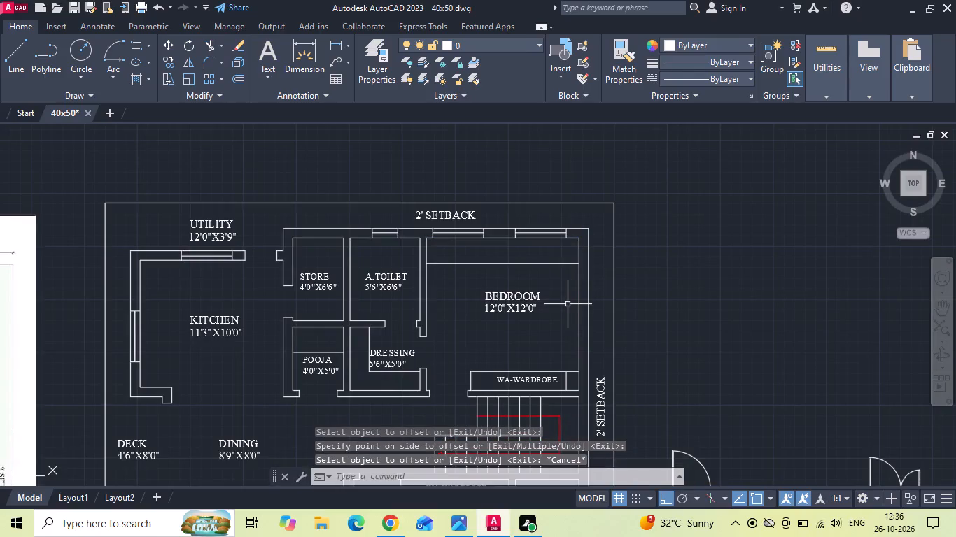
key(o)
key(space)
text(5')
key(Return)
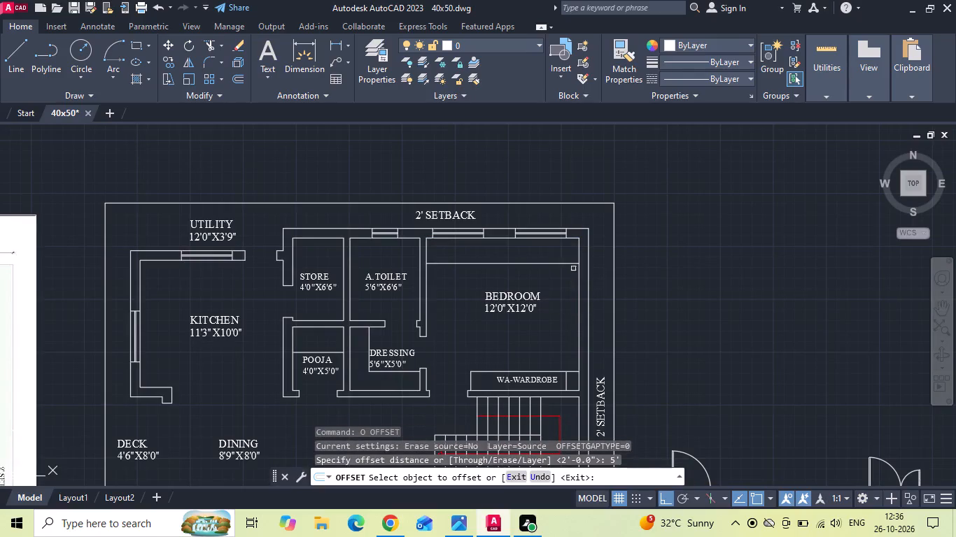
drag(573, 263, 570, 270)
click(561, 299)
scroll(640, 312, down, 1)
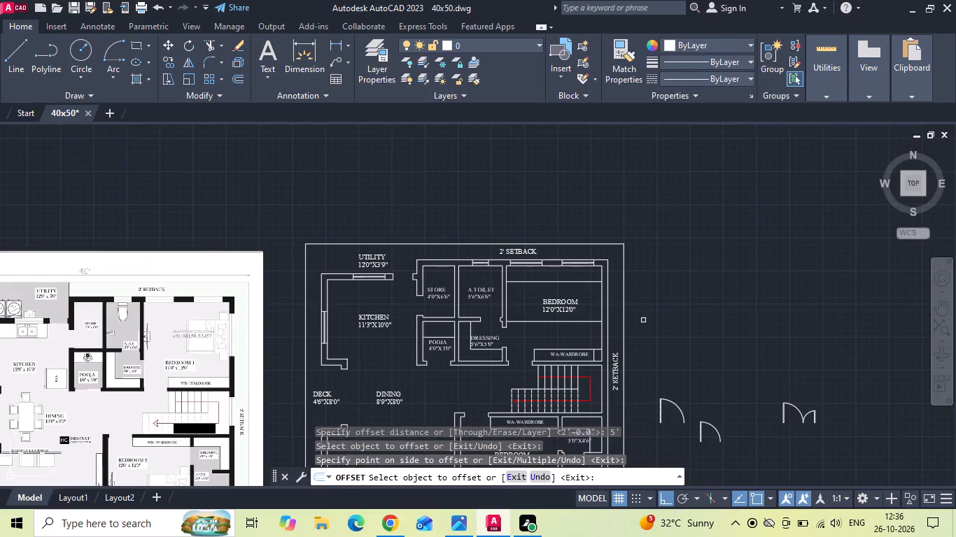
key(Escape)
Extend both offset lines to the outer face of the upper bedroom's right wall and trim their parts inside the room.
text(EX)
key(space)
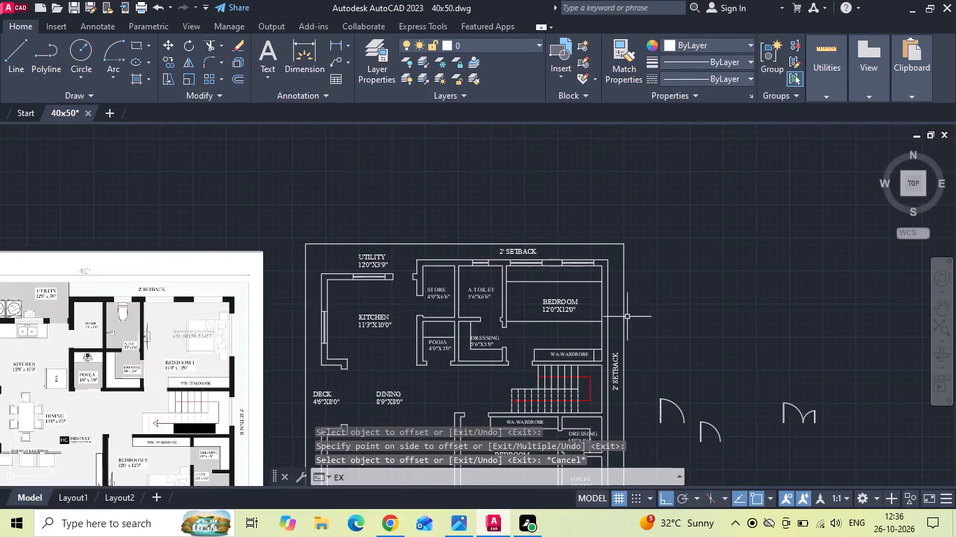
scroll(606, 305, up, 1)
drag(591, 257, 585, 279)
click(579, 339)
key(Escape)
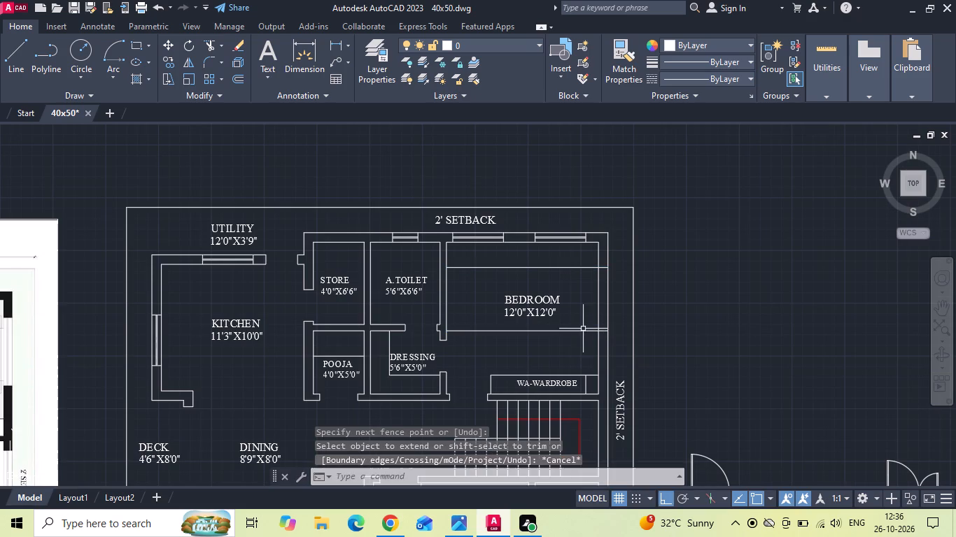
key(t)
text(R)
key(space)
click(584, 338)
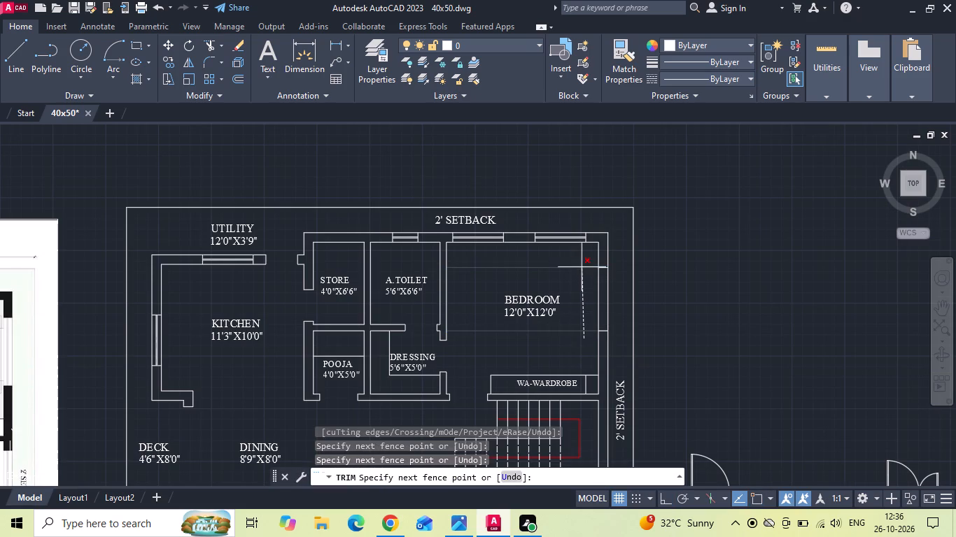
click(582, 264)
key(Escape)
Copy the upper bedroom's right inner wall line 4" and 5" outward into the wall as window pane lines.
click(598, 304)
right_click(598, 304)
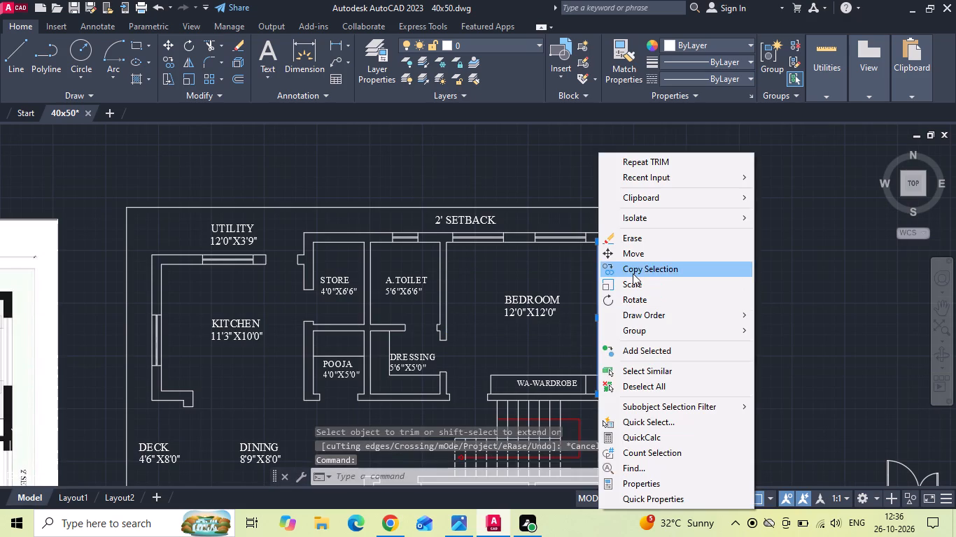
click(633, 273)
middle_drag(623, 281, 526, 272)
scroll(521, 276, up, 1)
click(523, 293)
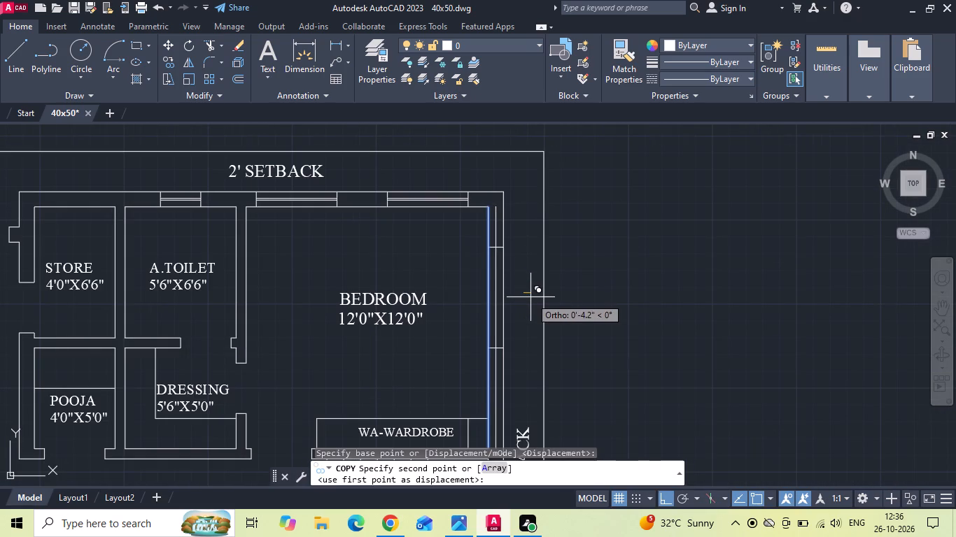
key(4)
key(space)
text(5)
key(space)
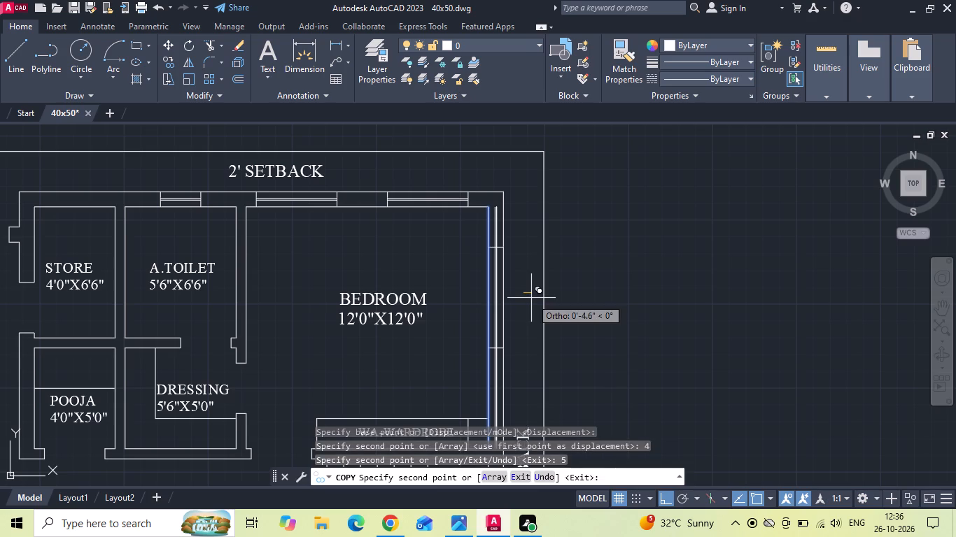
key(Escape)
Trim the two pane lines above and below the window opening in the upper bedroom's right wall.
text(TR)
key(space)
key(space)
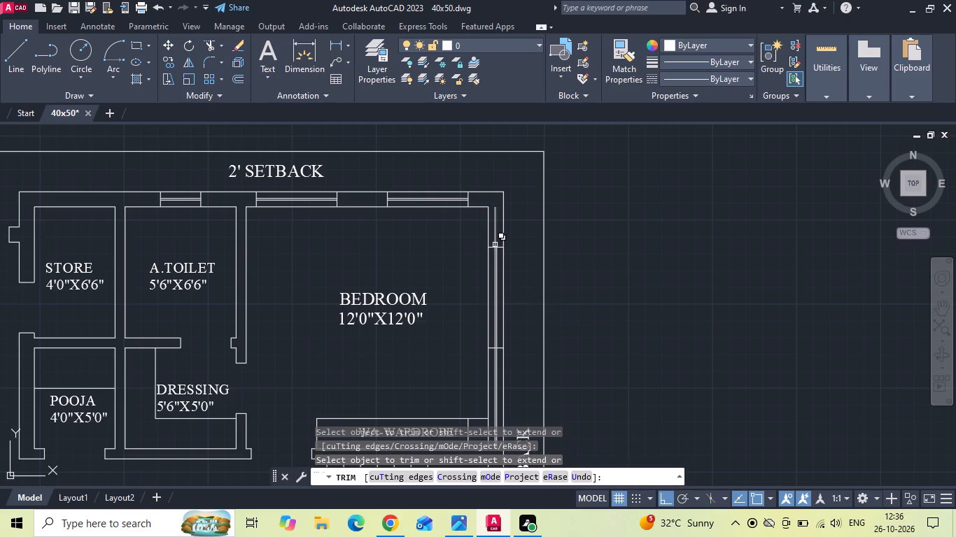
click(495, 243)
click(495, 237)
click(497, 233)
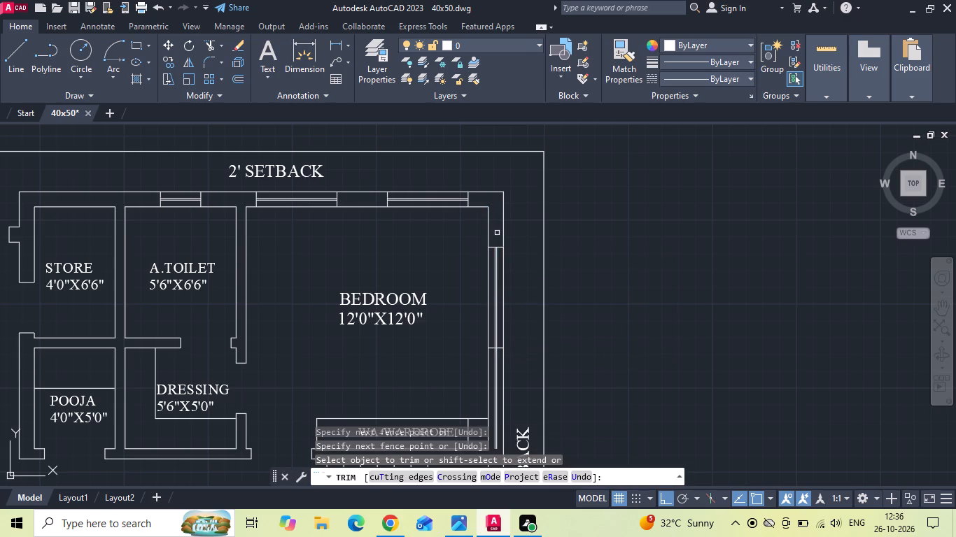
click(498, 378)
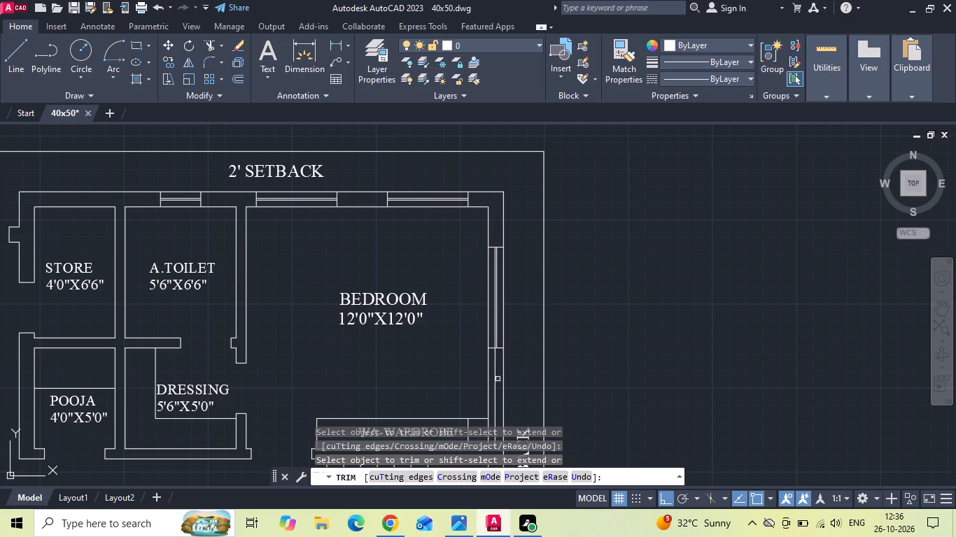
click(492, 385)
click(496, 396)
key(Escape)
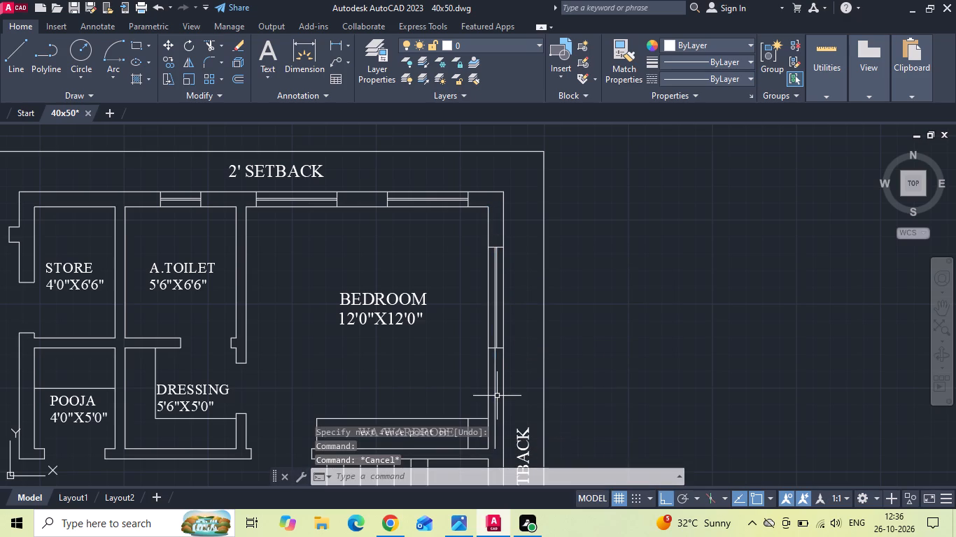
key(t)
key(r)
key(space)
click(496, 394)
key(Escape)
Save the drawing with the new right-wall window.
key(ctrl+s)
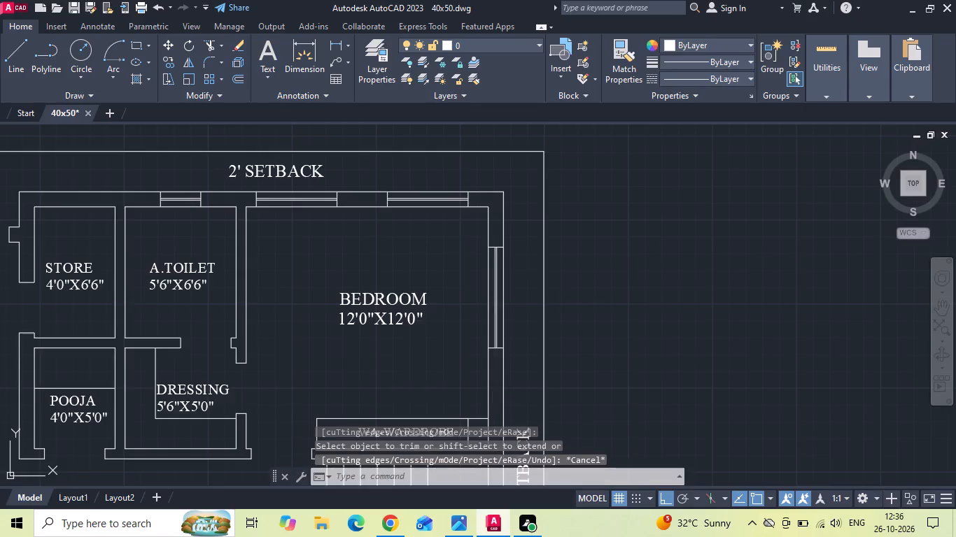
key(ctrl+s)
Compare the reference plan with the drawing to check the window positions around the lower bedroom and toilet.
scroll(523, 245, down, 3)
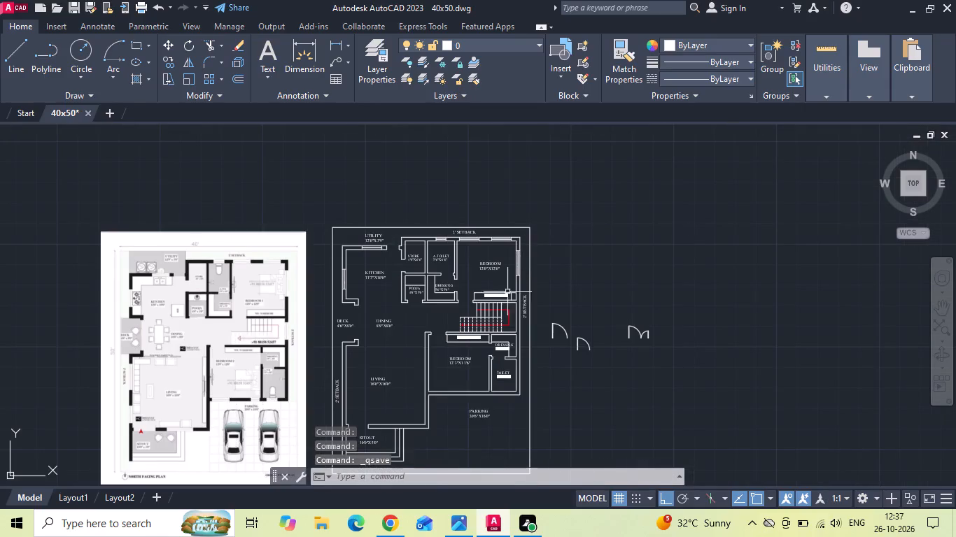
scroll(454, 341, up, 1)
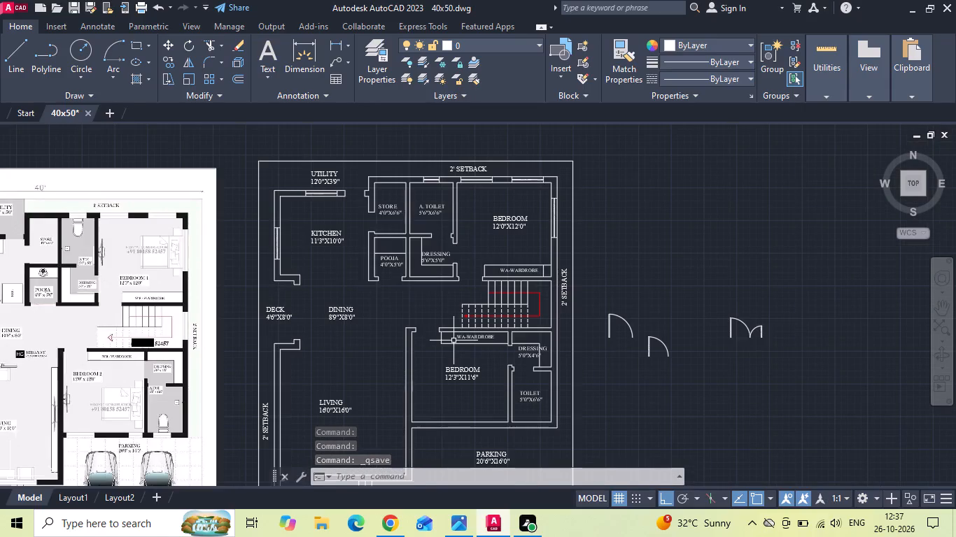
middle_drag(453, 355, 455, 346)
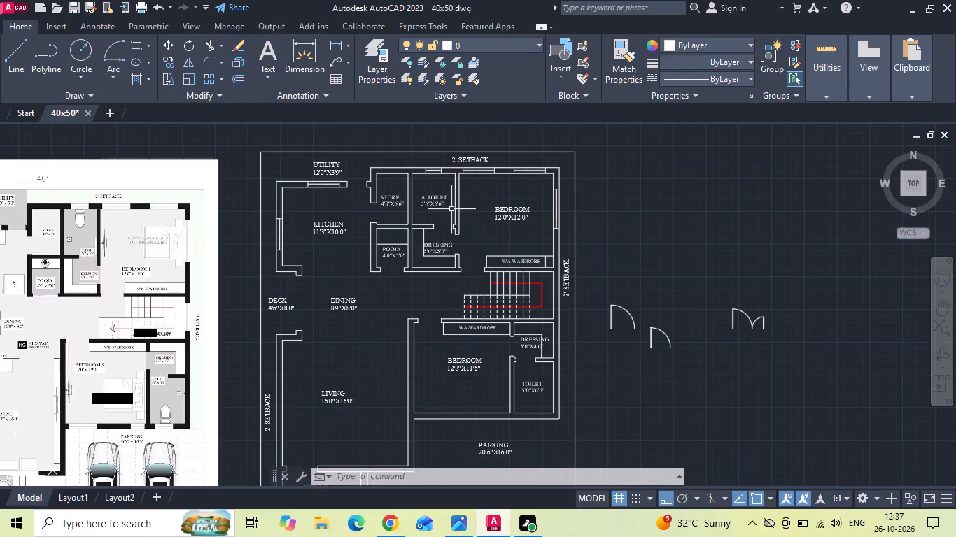
scroll(423, 403, up, 1)
middle_drag(432, 389, 474, 357)
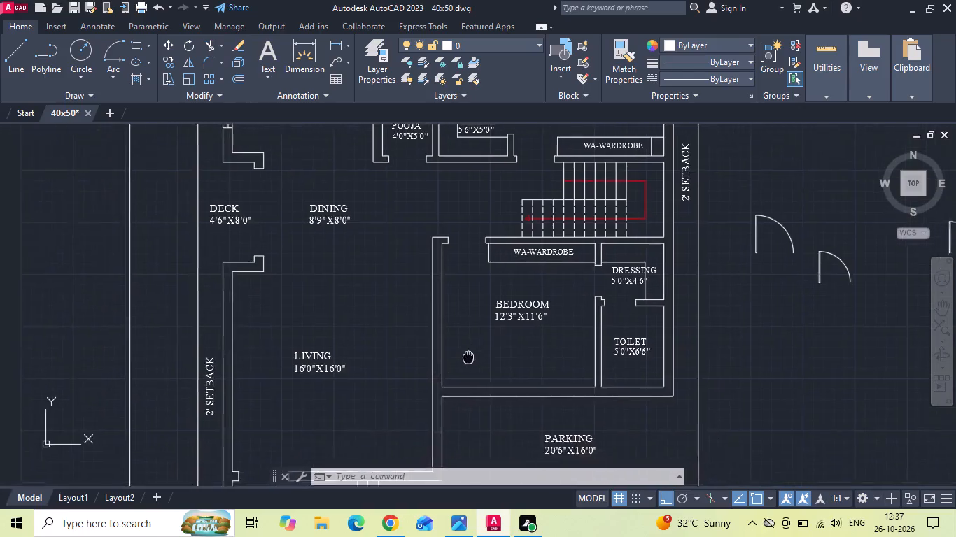
middle_drag(474, 357, 558, 349)
scroll(586, 350, down, 1)
scroll(224, 311, up, 1)
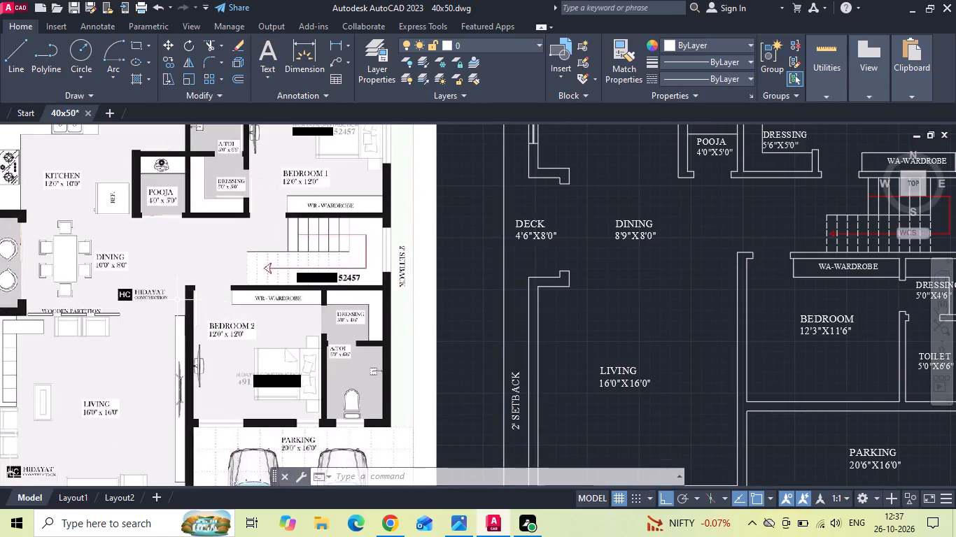
scroll(177, 300, down, 1)
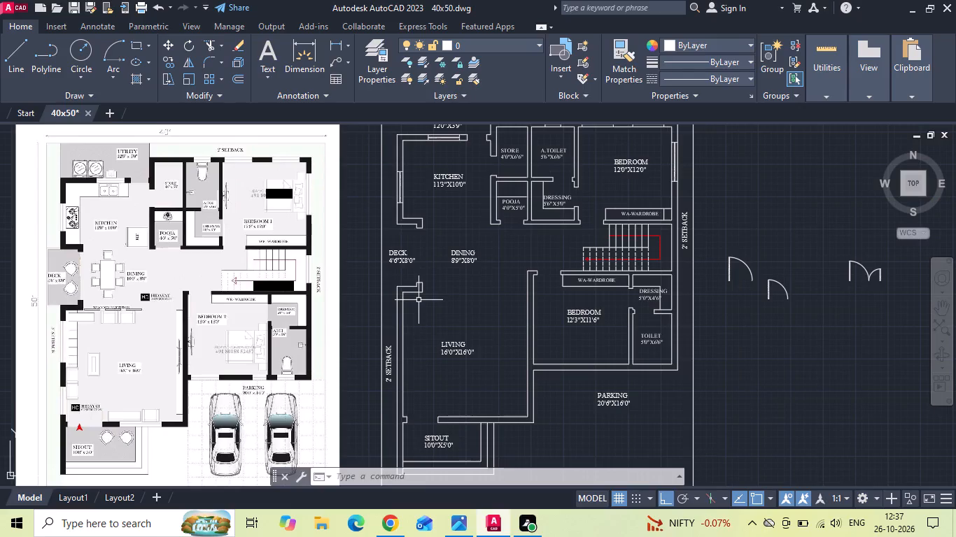
scroll(377, 387, up, 1)
scroll(277, 389, up, 1)
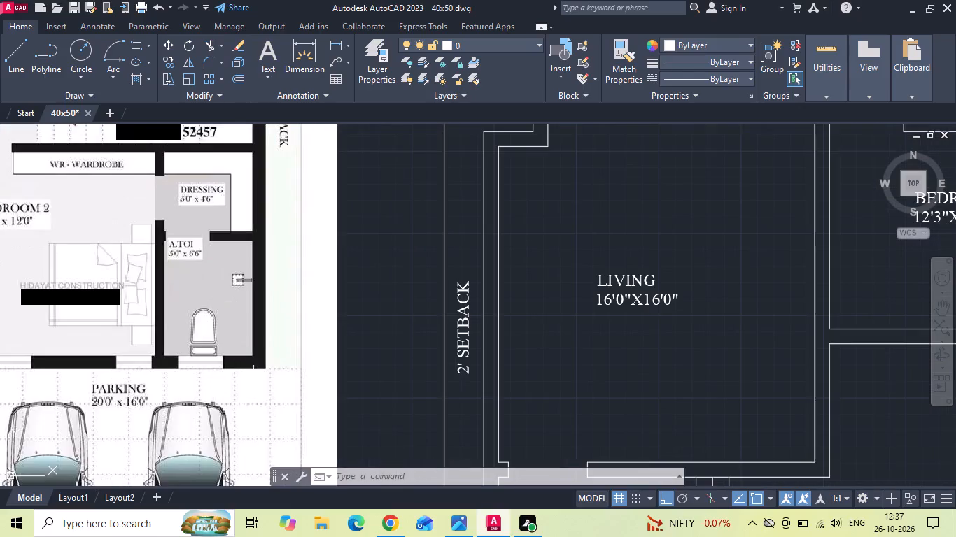
scroll(92, 291, down, 2)
scroll(461, 307, up, 2)
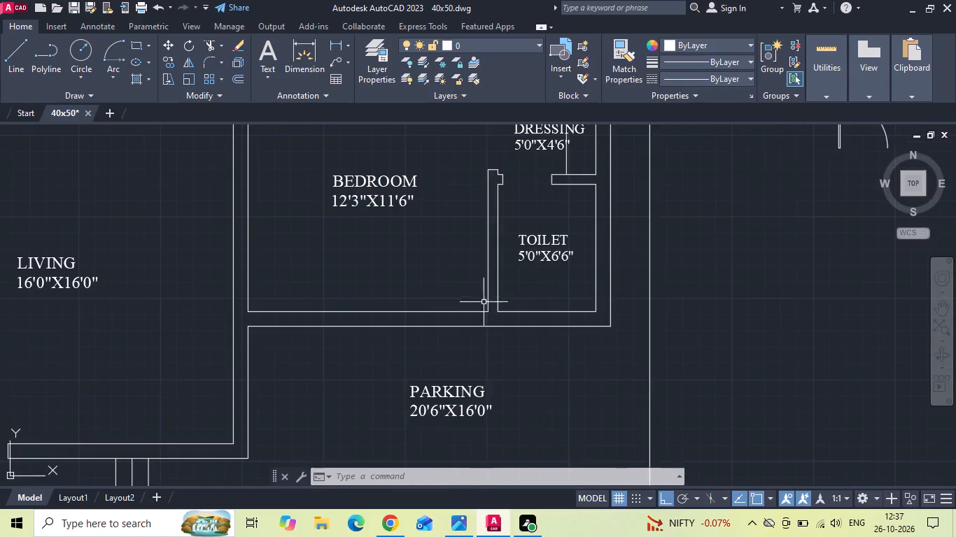
Copy the 12'3"X11'6" bedroom's right inner wall line 3" and 2'3" to the left, into the room.
scroll(485, 300, up, 1)
click(487, 278)
right_click(446, 269)
click(470, 273)
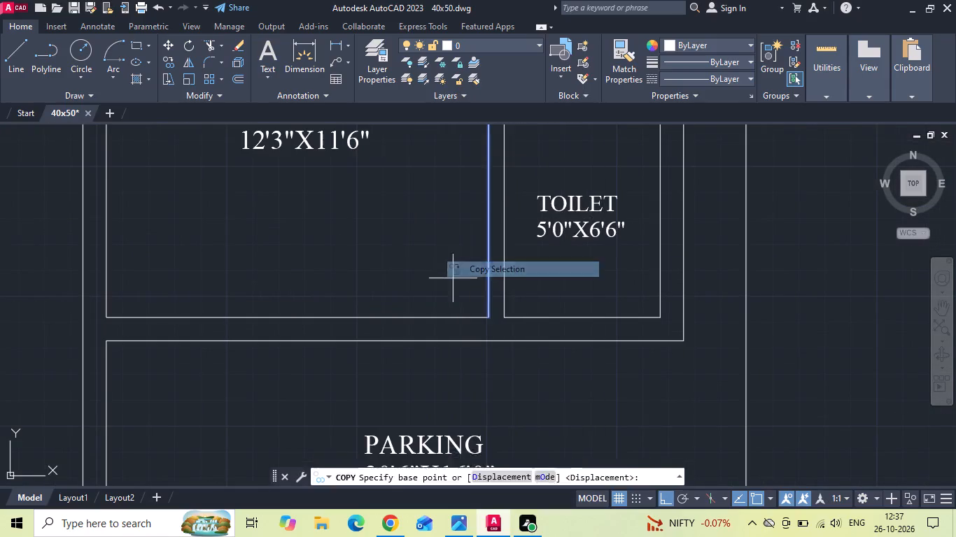
drag(440, 280, 374, 282)
key(3)
key(space)
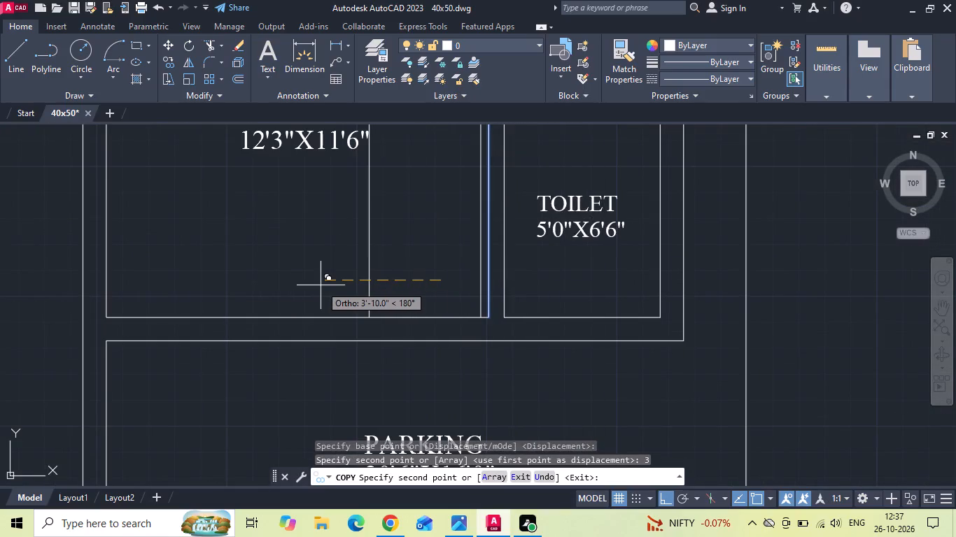
text(2')
text(3)
key(space)
key(Escape)
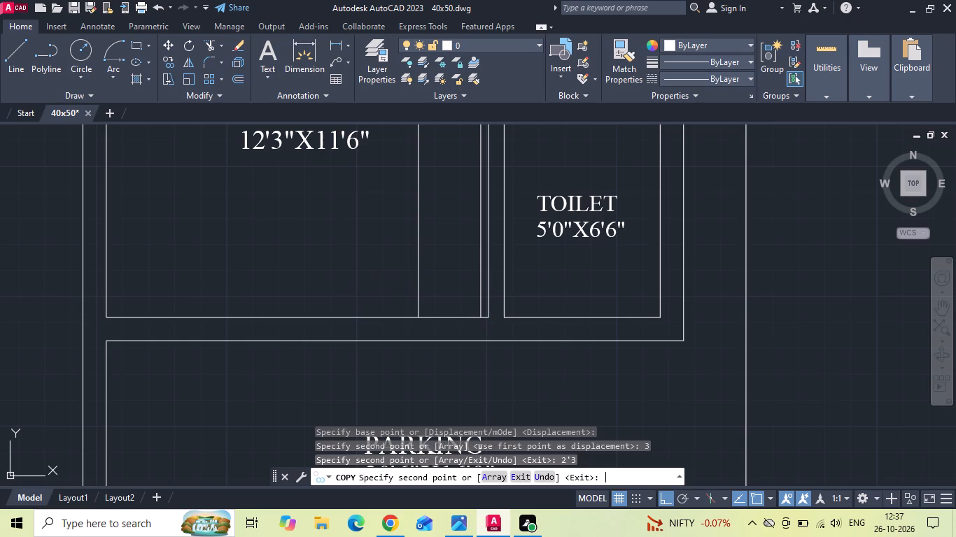
Extend the two copied lines across the 12'3"X11'6" bedroom's bottom wall and trim off their parts inside the room.
text(EX)
key(space)
drag(358, 283, 486, 308)
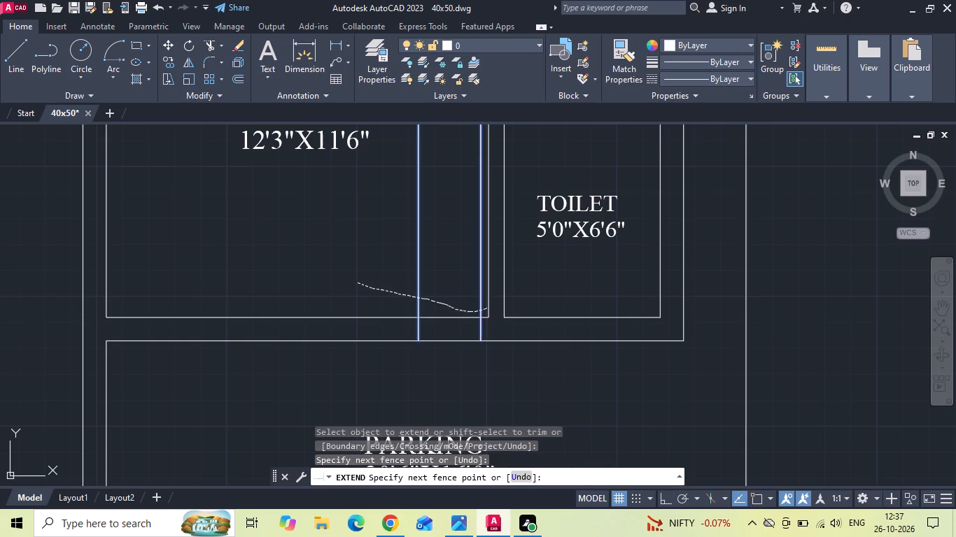
key(Escape)
text(TR)
key(space)
click(479, 303)
drag(470, 292, 343, 289)
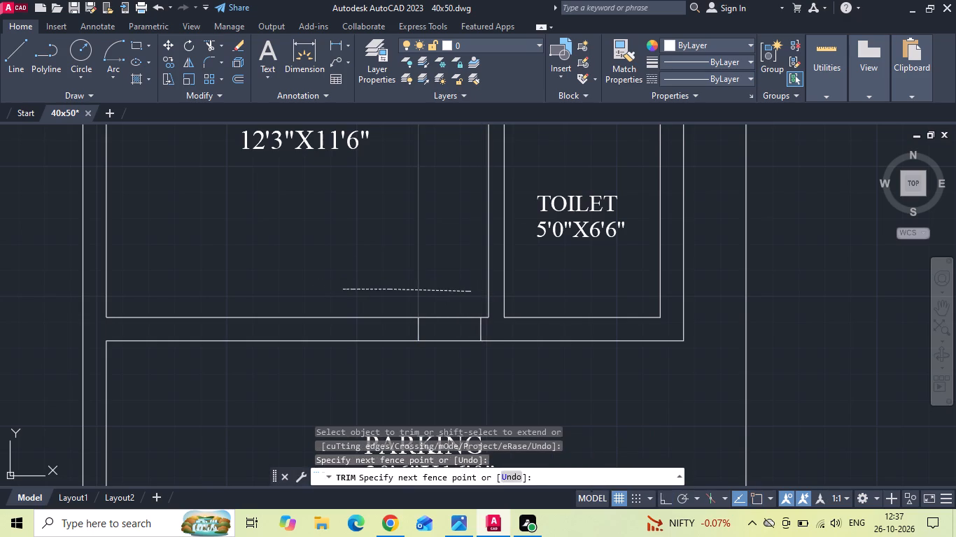
key(Escape)
Copy the two window jamb lines to the left end of the bedroom's bottom wall.
drag(373, 285, 458, 367)
click(491, 384)
right_click(402, 284)
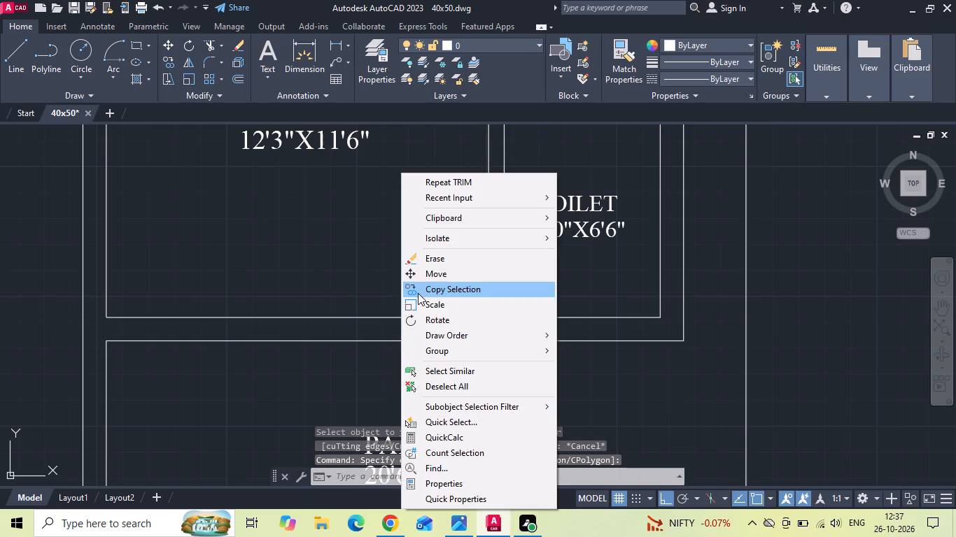
click(418, 293)
drag(417, 319, 418, 320)
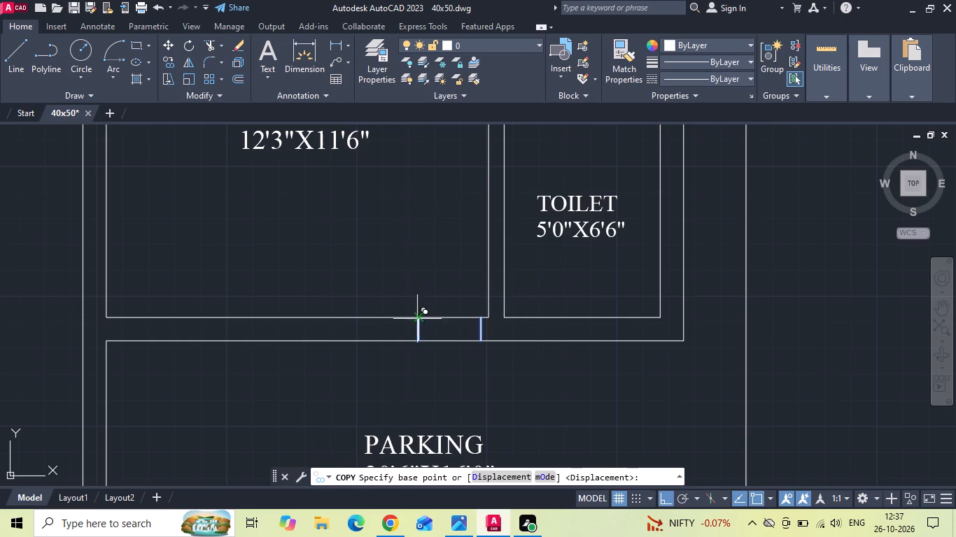
drag(418, 320, 407, 321)
click(111, 318)
middle_drag(117, 311, 222, 308)
key(Escape)
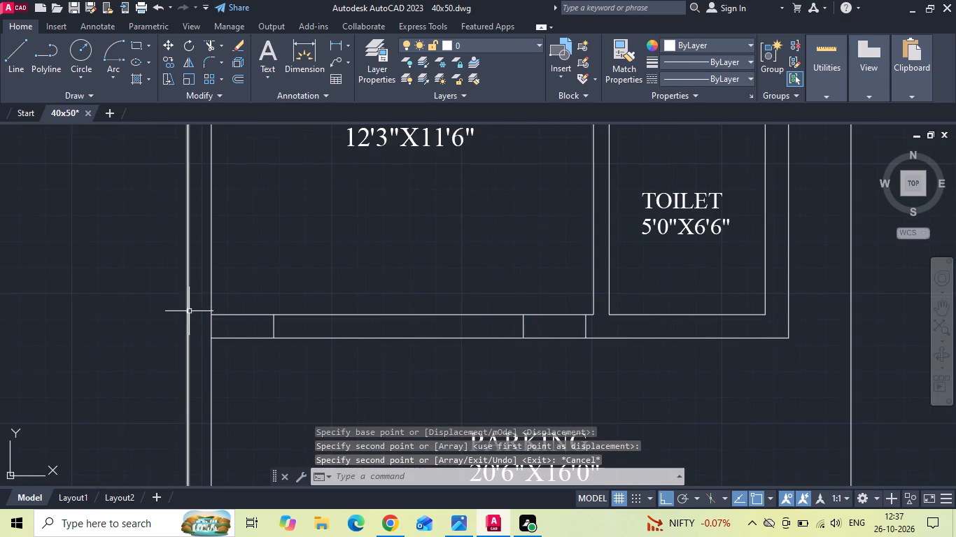
Move the copied jamb pair 9" to the right, away from the bedroom's left corner.
drag(206, 305, 235, 337)
click(338, 361)
right_click(315, 236)
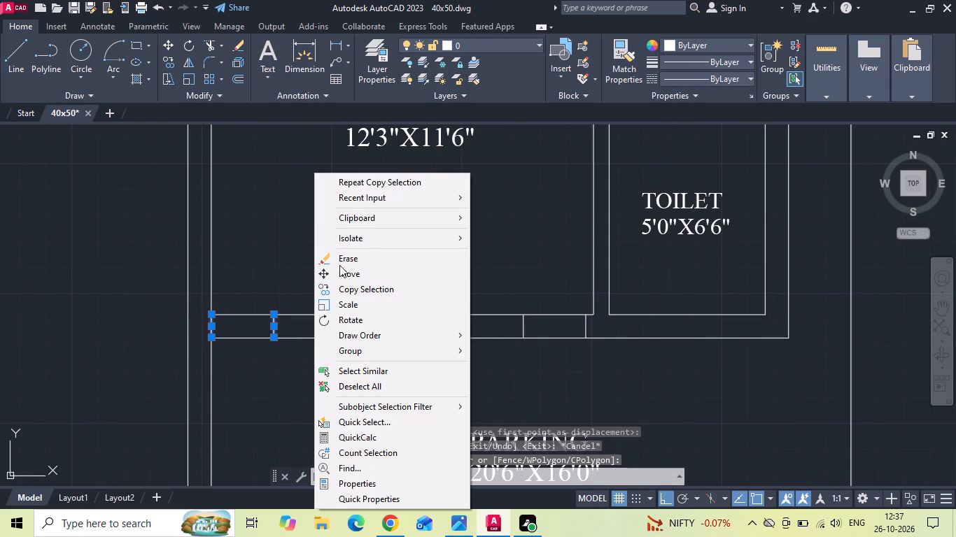
click(339, 277)
drag(358, 265, 410, 273)
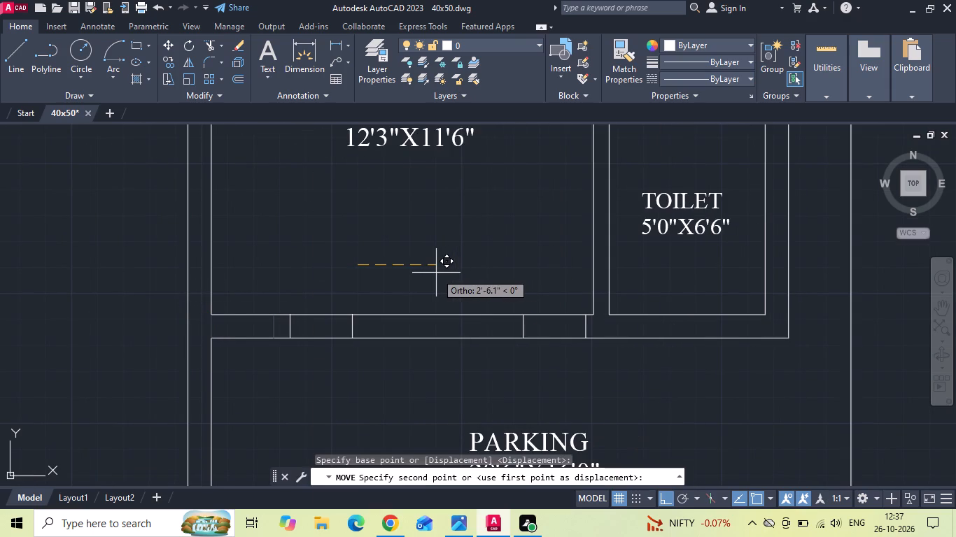
text(9)
key(space)
Move the right jamb of the left bottom-wall window 2' further right to widen the opening.
click(317, 327)
click(292, 325)
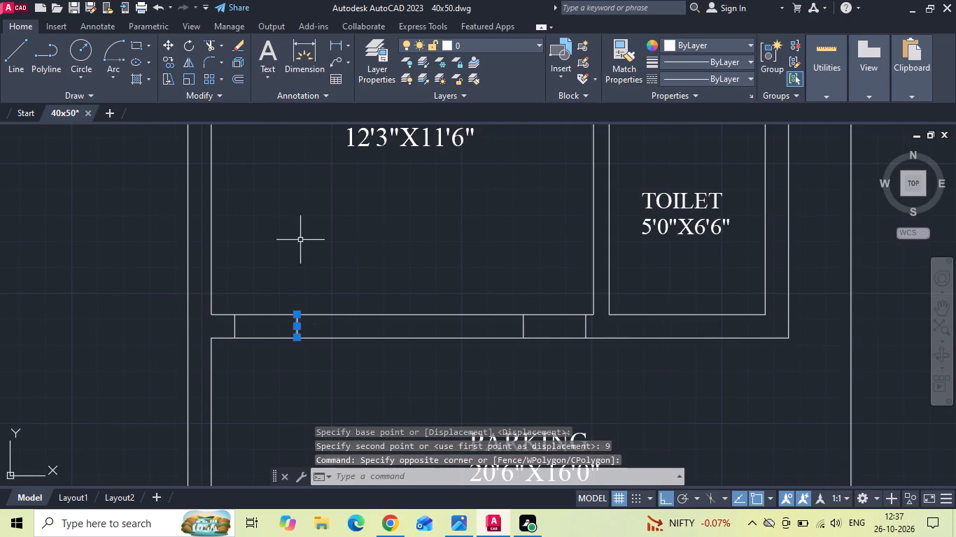
right_click(300, 240)
click(304, 253)
drag(340, 254, 386, 254)
text(2')
key(space)
Draw a vertical line from the midpoint of the toilet's bottom inner wall line down past the outer wall line.
scroll(399, 256, down, 3)
scroll(433, 334, down, 1)
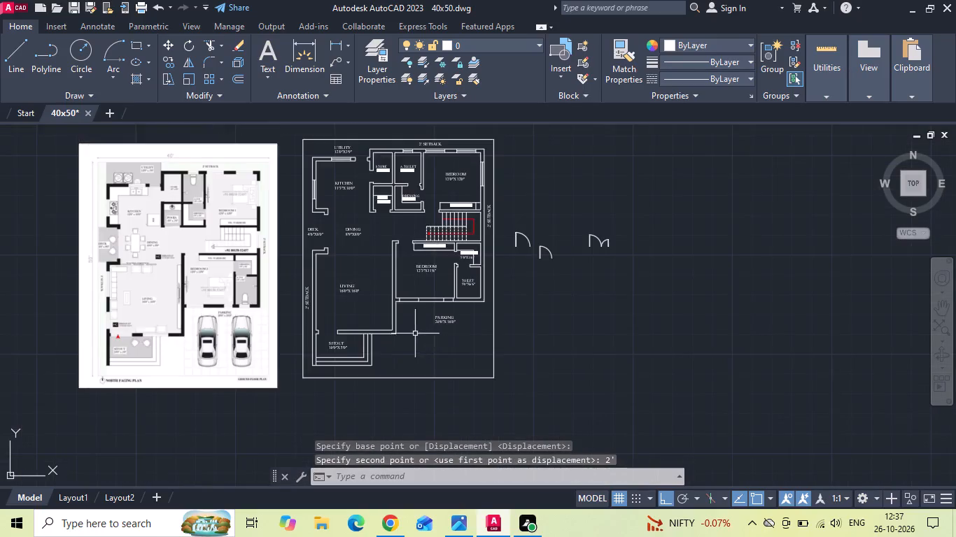
scroll(391, 313, up, 1)
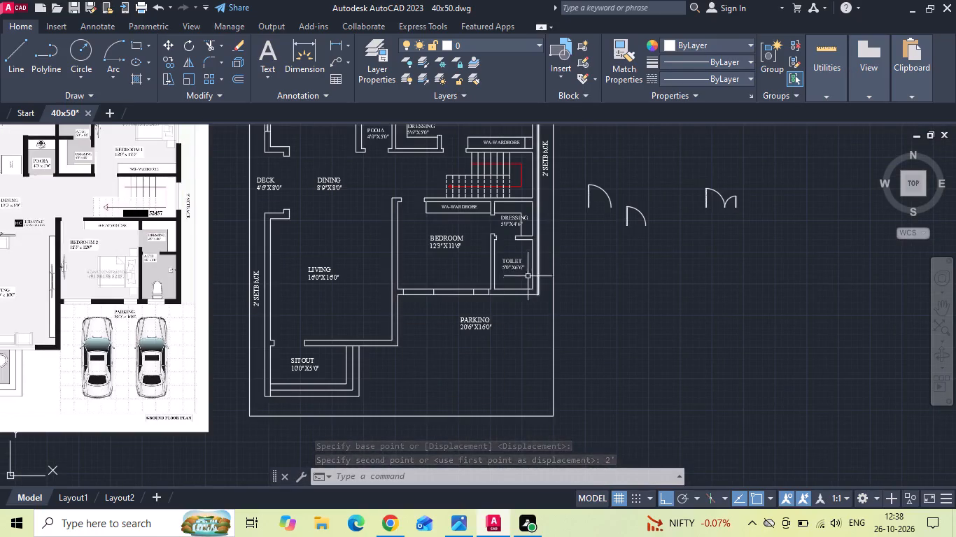
scroll(526, 278, up, 2)
scroll(379, 292, up, 1)
text(L)
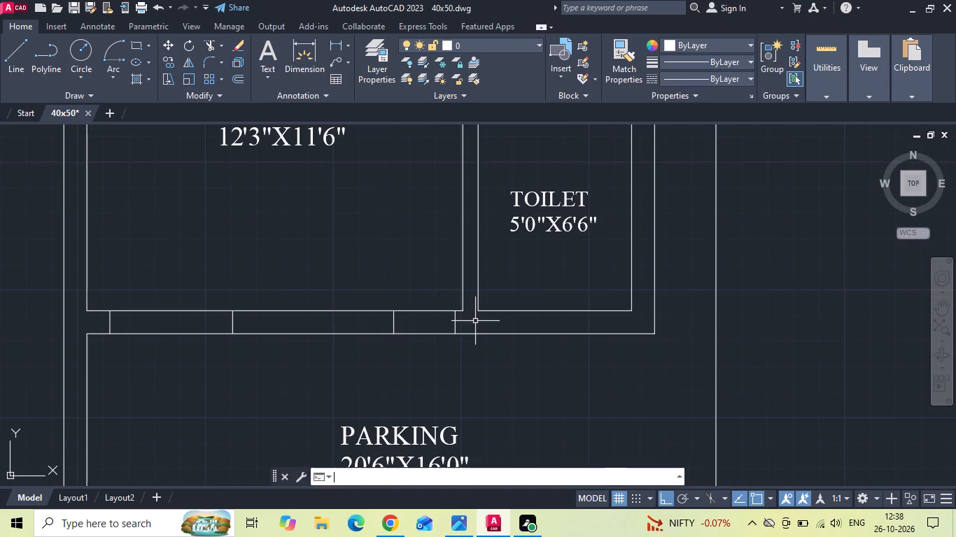
key(space)
drag(554, 310, 552, 320)
click(533, 401)
key(Escape)
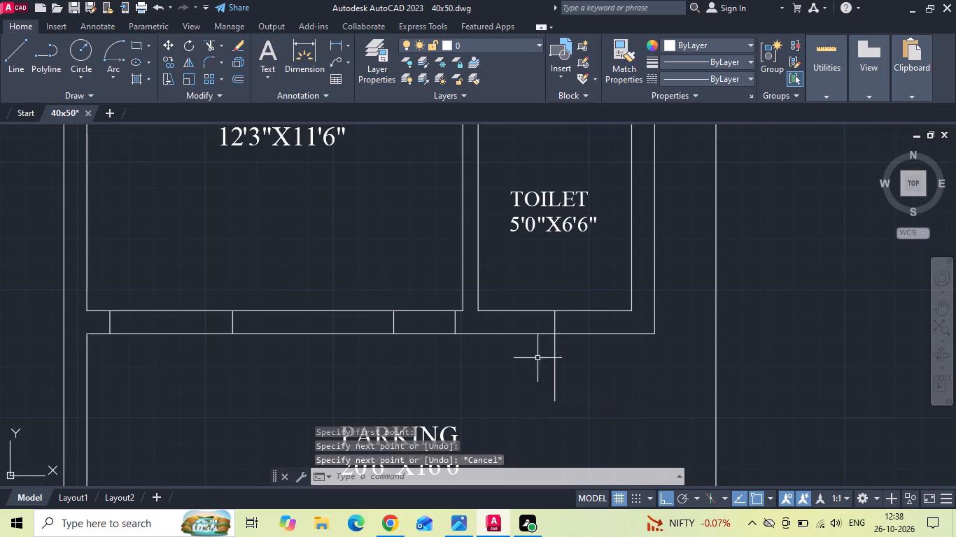
Offset the toilet wall's centre line 12" to each side.
scroll(570, 313, up, 2)
text(O 12)
key(space)
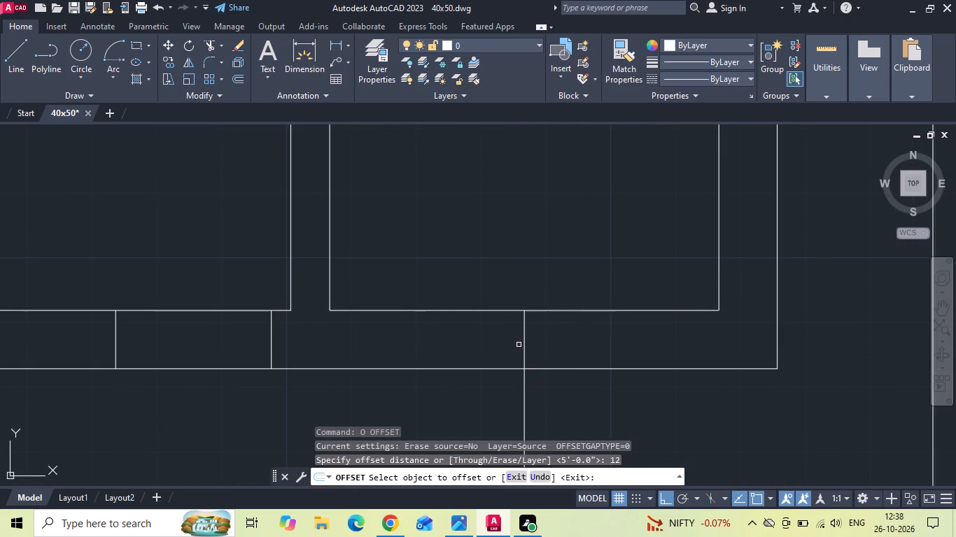
drag(524, 334, 501, 336)
click(465, 341)
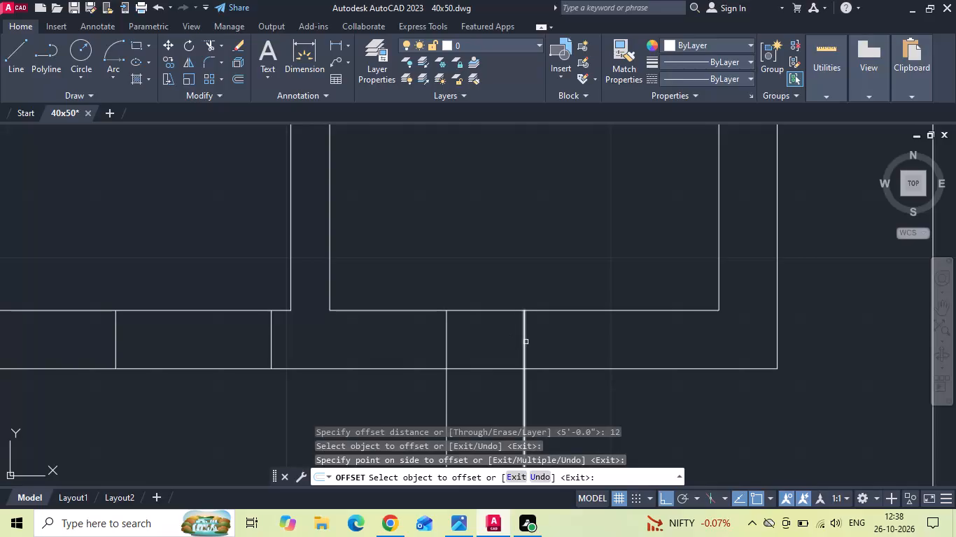
drag(526, 343, 537, 343)
click(557, 341)
key(Escape)
Trim away the centre line and the parts of the toilet window jambs extending below the wall.
text(TR)
key(space)
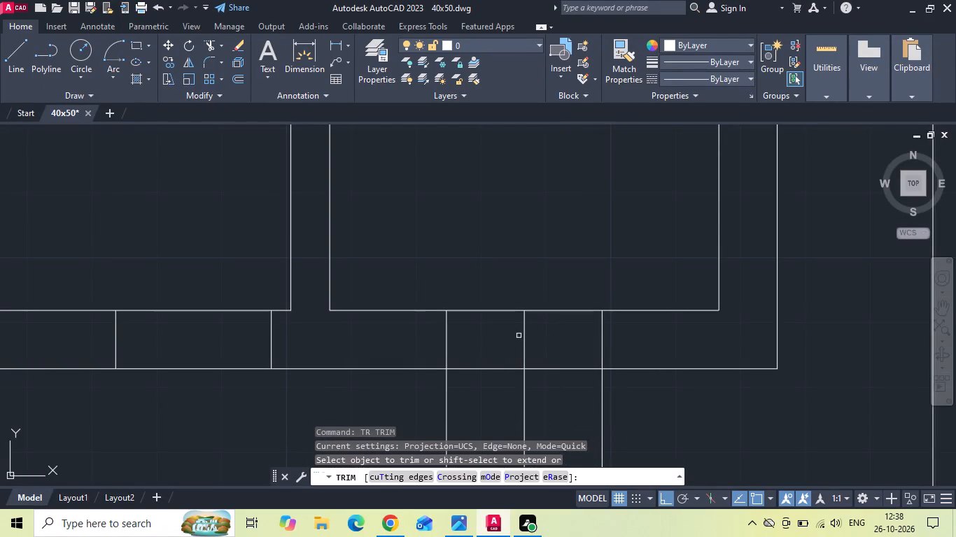
drag(519, 336, 530, 336)
click(537, 345)
drag(430, 390, 640, 391)
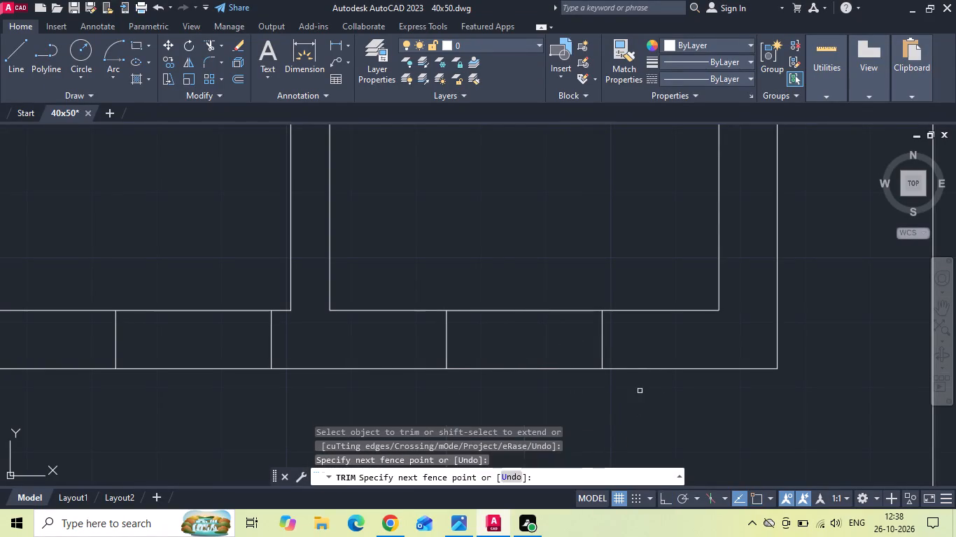
key(Escape)
Save the drawing with the bottom-wall window openings.
key(ctrl+s)
key(ctrl+s)
Offset the bottom inner wall lines of the bedroom and toilet 4" into the wall.
scroll(603, 384, down, 2)
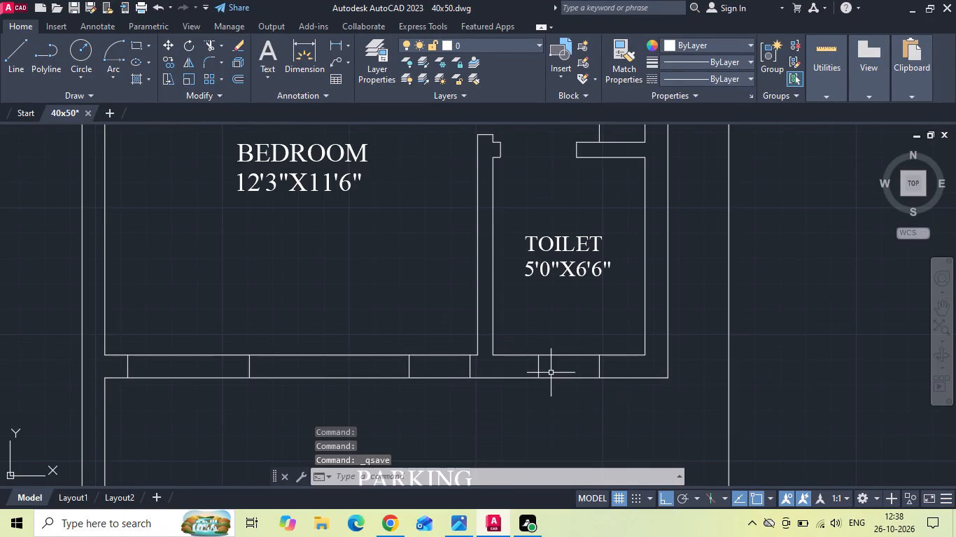
text(O)
key(space)
key(4)
key(space)
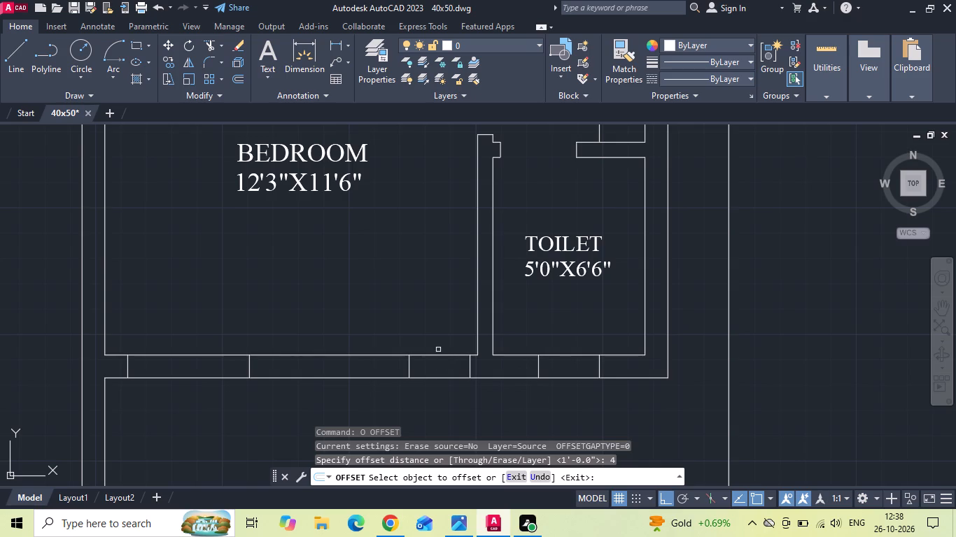
click(433, 357)
click(430, 375)
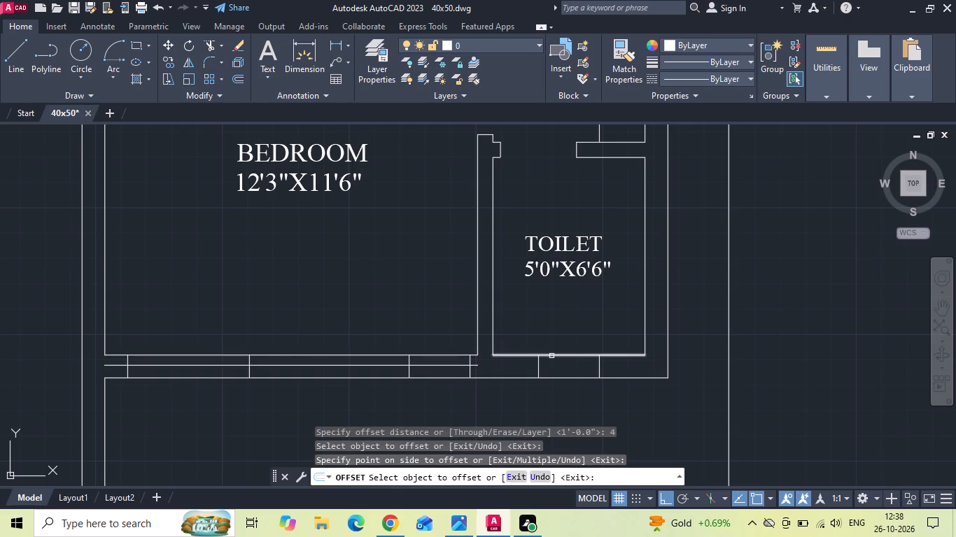
click(551, 356)
click(552, 366)
key(Escape)
Offset the same bedroom and toilet bottom inner wall lines 5" into the wall as the second pane lines.
text(O 5)
key(space)
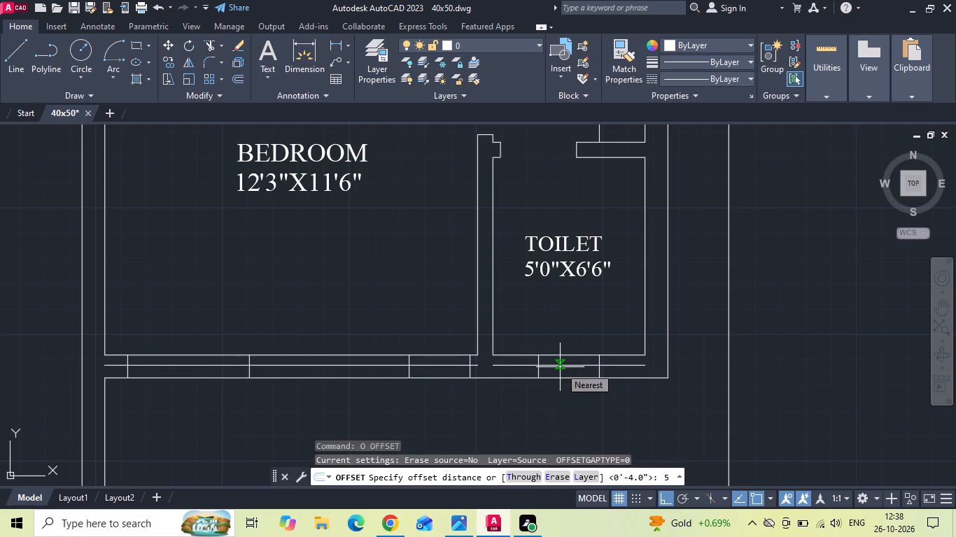
click(363, 355)
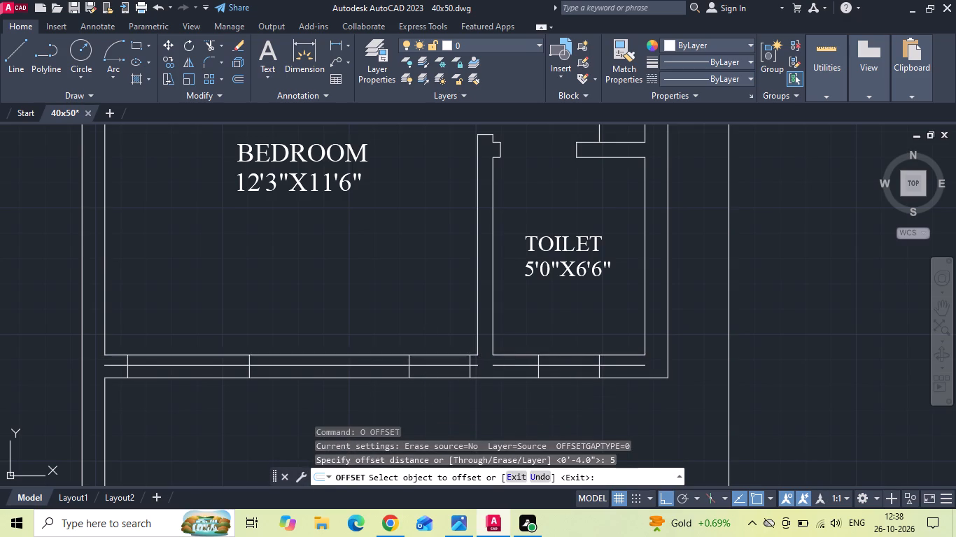
click(359, 380)
click(570, 356)
click(570, 366)
scroll(538, 378, down, 2)
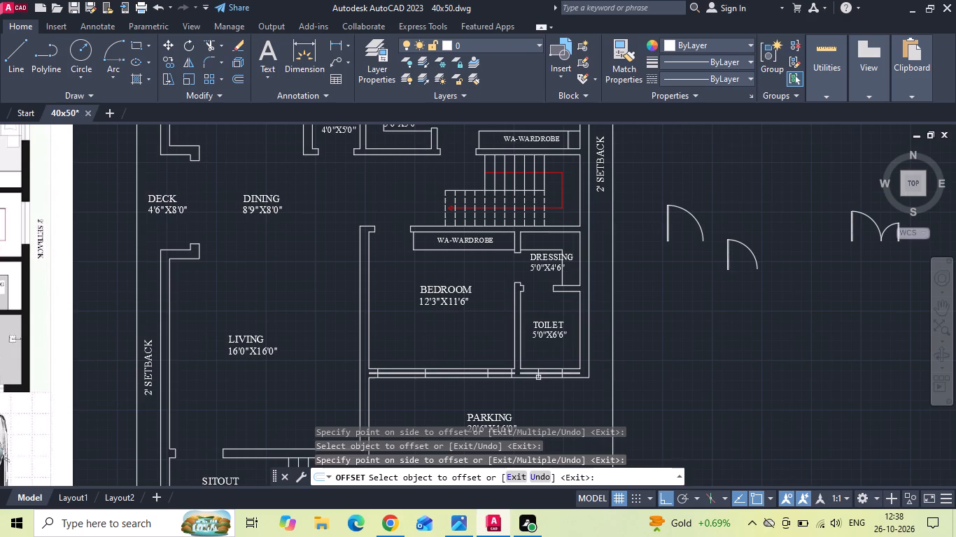
key(Escape)
Trim the pane lines outside the two window openings in the bedroom's bottom wall.
scroll(486, 382, up, 2)
key(t)
key(r)
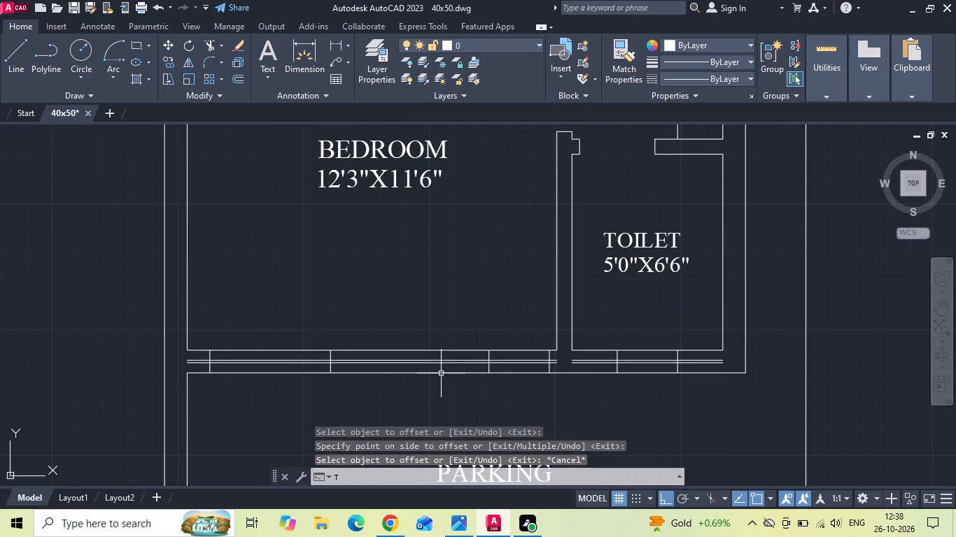
key(space)
key(space)
click(193, 366)
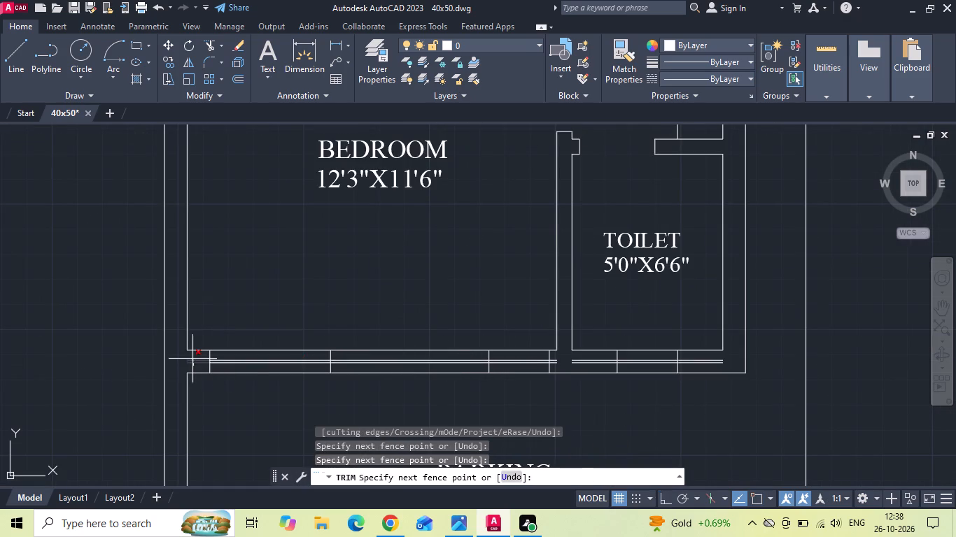
click(192, 359)
click(344, 361)
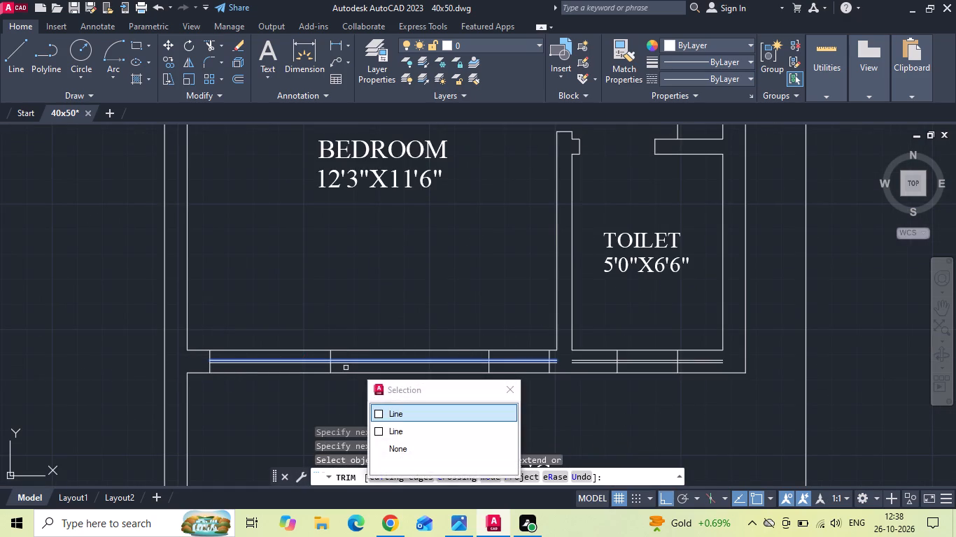
click(346, 366)
click(346, 360)
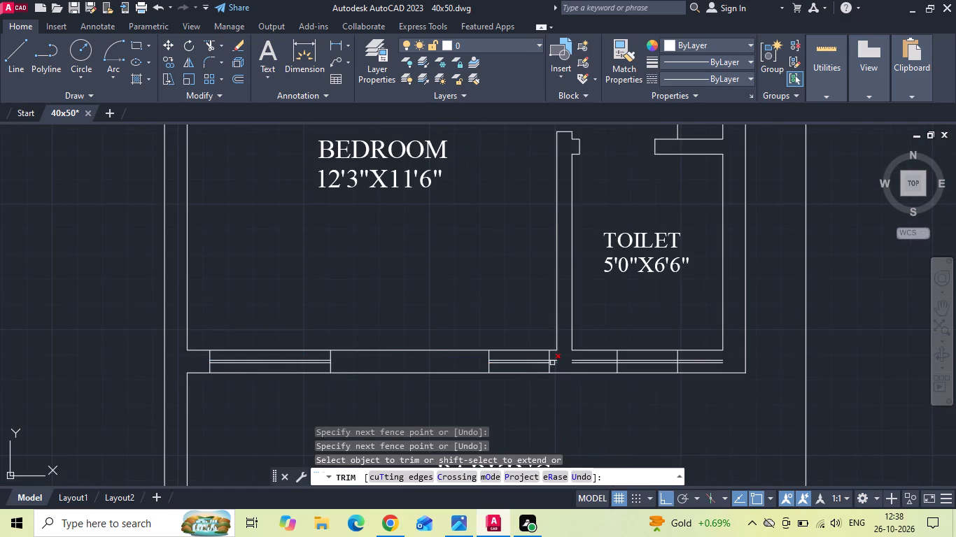
click(554, 364)
click(554, 362)
Trim the pane lines on both sides of the toilet's bottom-wall window opening.
middle_drag(555, 359, 307, 325)
scroll(311, 324, up, 1)
drag(360, 327, 360, 334)
click(360, 336)
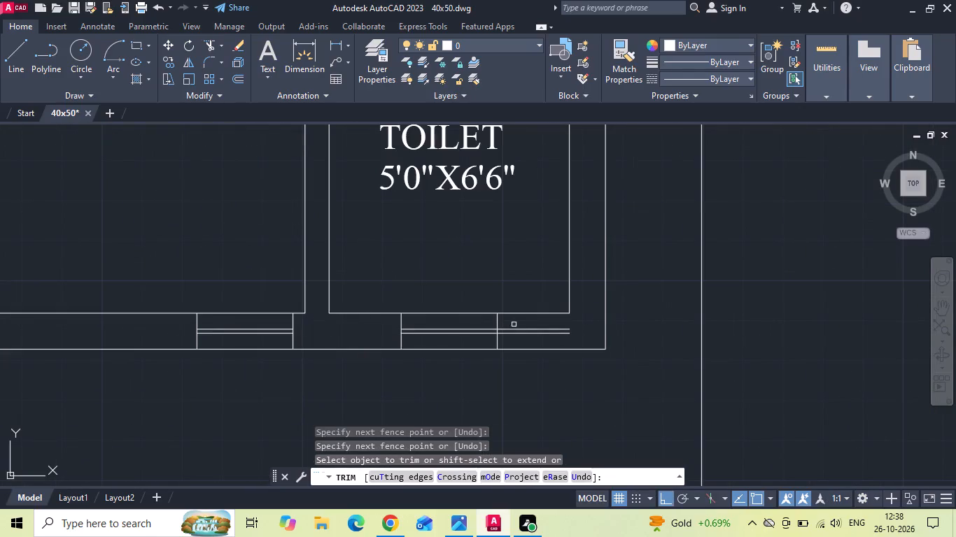
click(516, 322)
click(517, 337)
key(Escape)
Save the drawing with the bedroom and toilet windows.
key(ctrl+s)
key(ctrl+s)
key(ctrl+s)
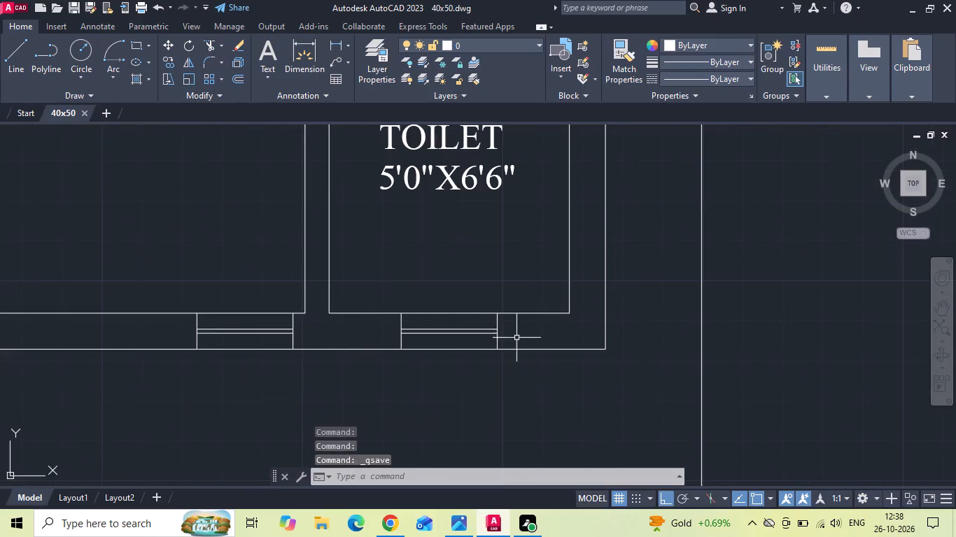
Draw a horizontal line from the midpoint of the staircase's right inner wall line outward across the wall.
ctrl+scroll(516, 338, down, 3)
scroll(473, 361, down, 2)
scroll(448, 325, up, 1)
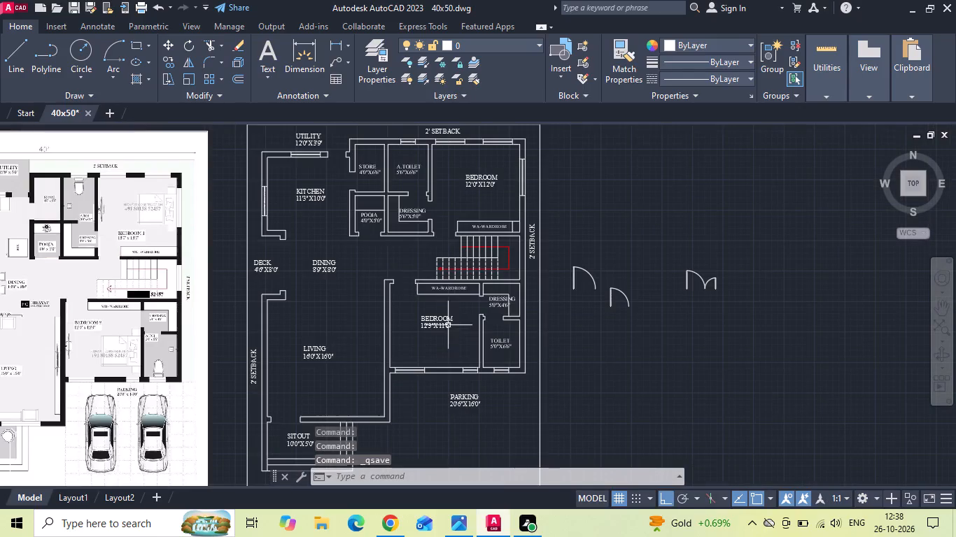
text(L)
key(space)
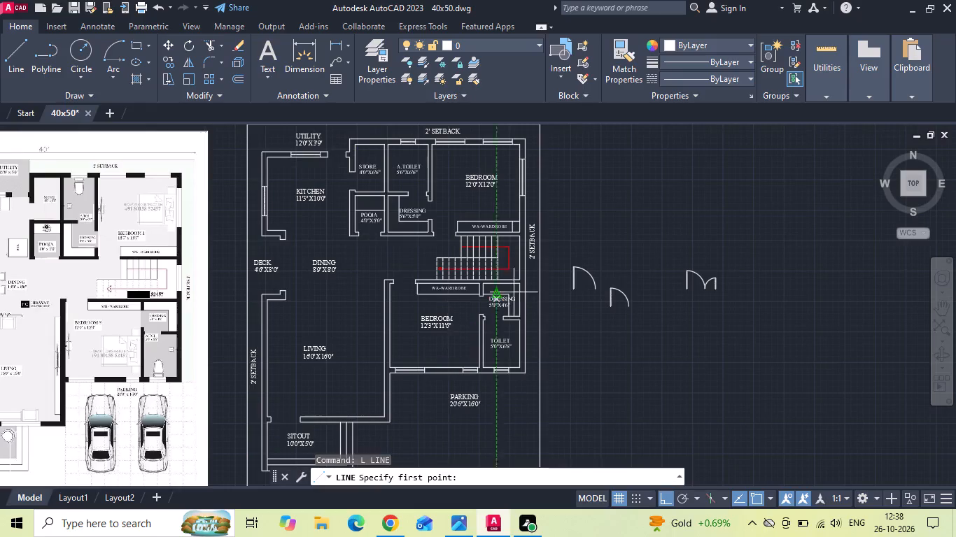
scroll(538, 270, up, 1)
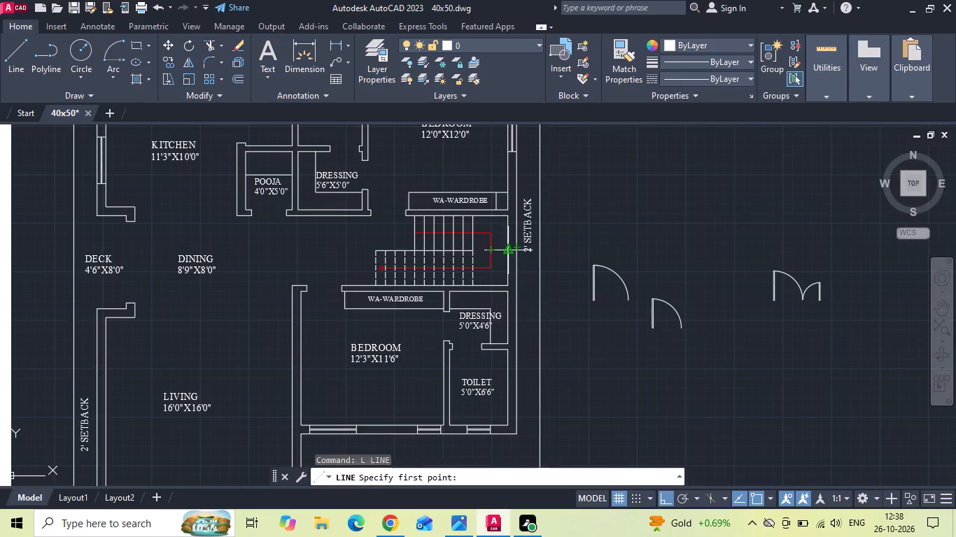
middle_drag(508, 253, 515, 310)
scroll(515, 310, down, 1)
scroll(515, 310, up, 2)
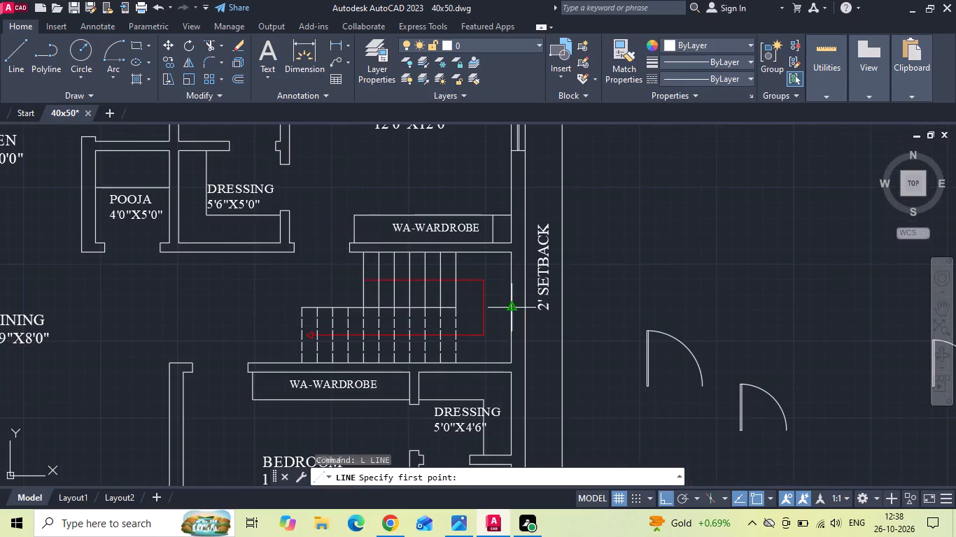
click(511, 308)
scroll(519, 306, up, 2)
click(556, 349)
key(Escape)
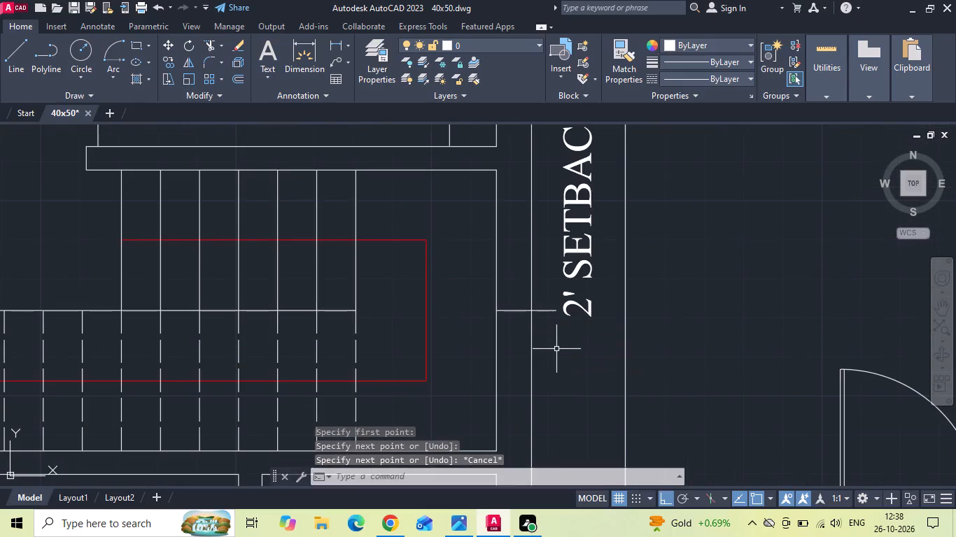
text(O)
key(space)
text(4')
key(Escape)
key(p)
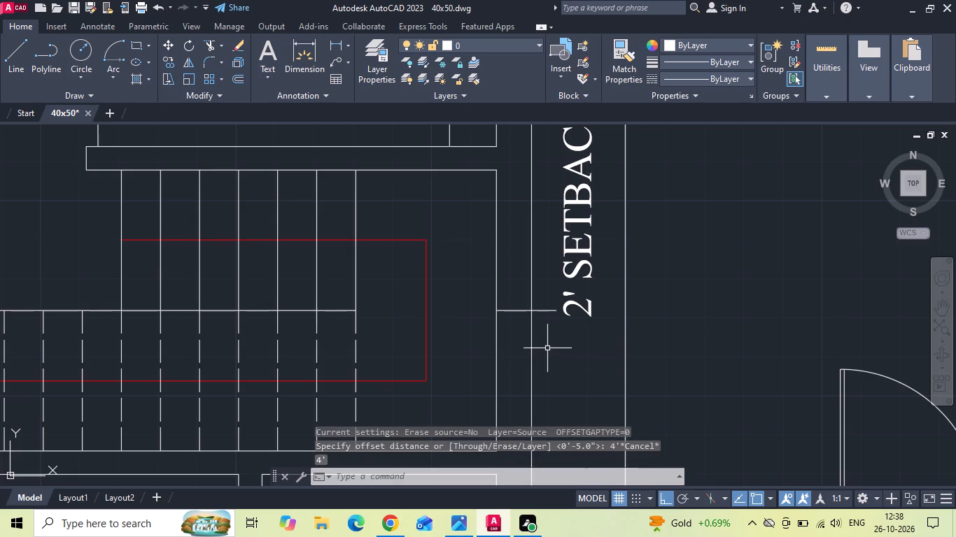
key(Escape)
Offset the horizontal line across the staircase's right wall by 2' both upward and downward to mark the window edges.
text(O 2')
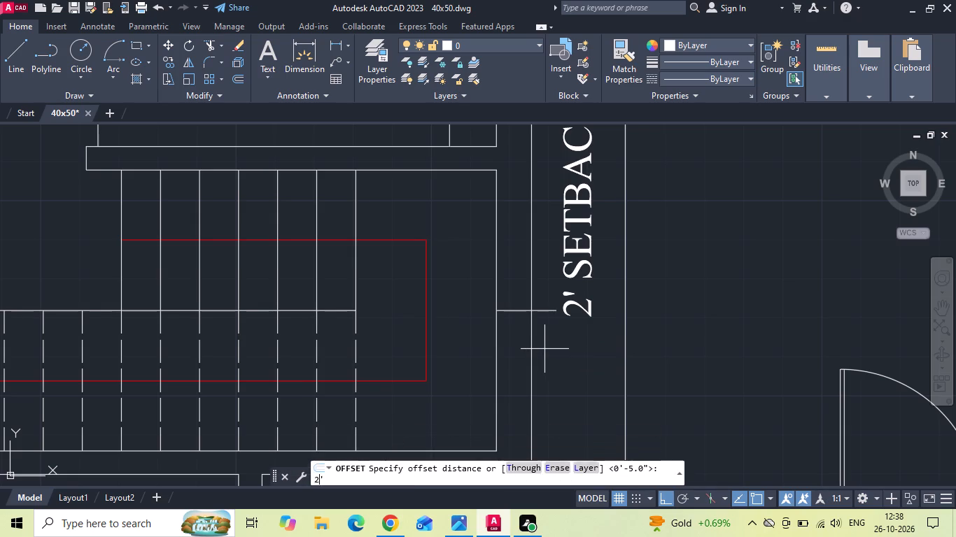
key(Return)
drag(515, 311, 516, 305)
click(517, 237)
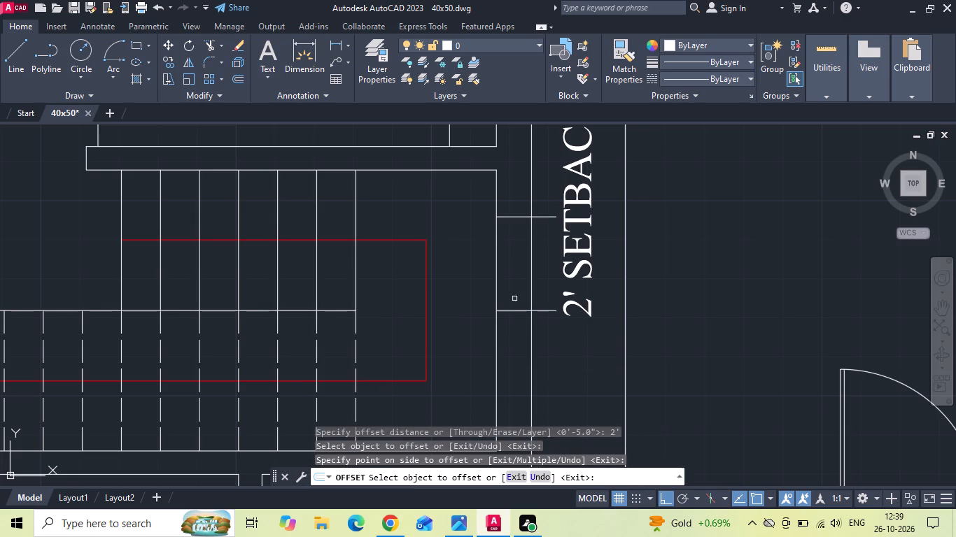
drag(513, 312, 508, 327)
click(507, 342)
scroll(513, 301, down, 1)
key(Escape)
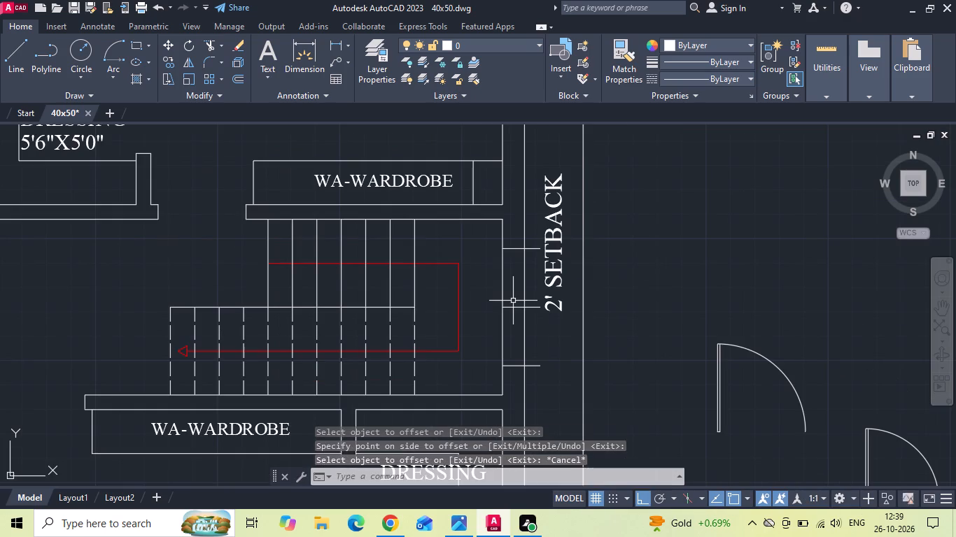
Trim away the middle line and the ends of both window edge lines projecting past the staircase's outer wall line.
text(TR)
key(space)
drag(513, 288, 507, 327)
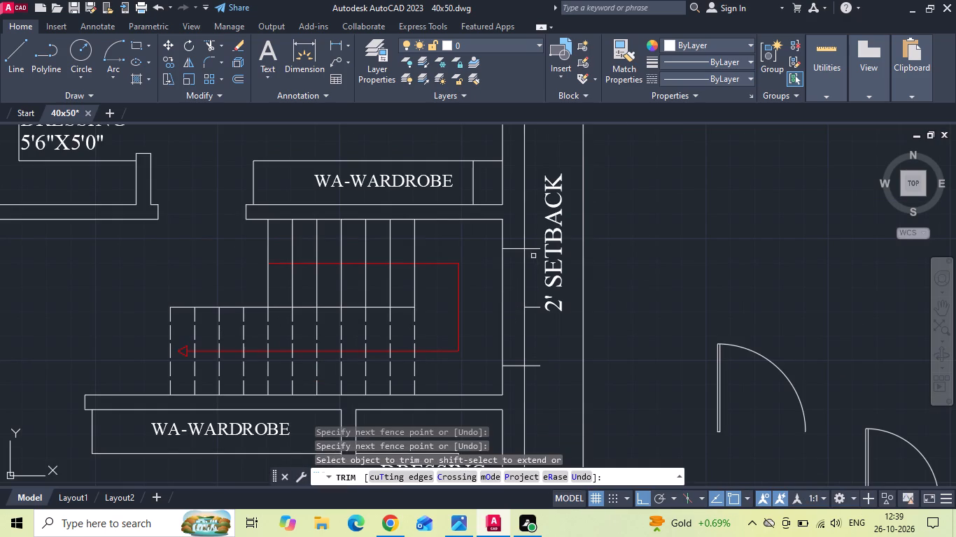
click(533, 250)
drag(531, 303, 533, 321)
click(533, 378)
key(Escape)
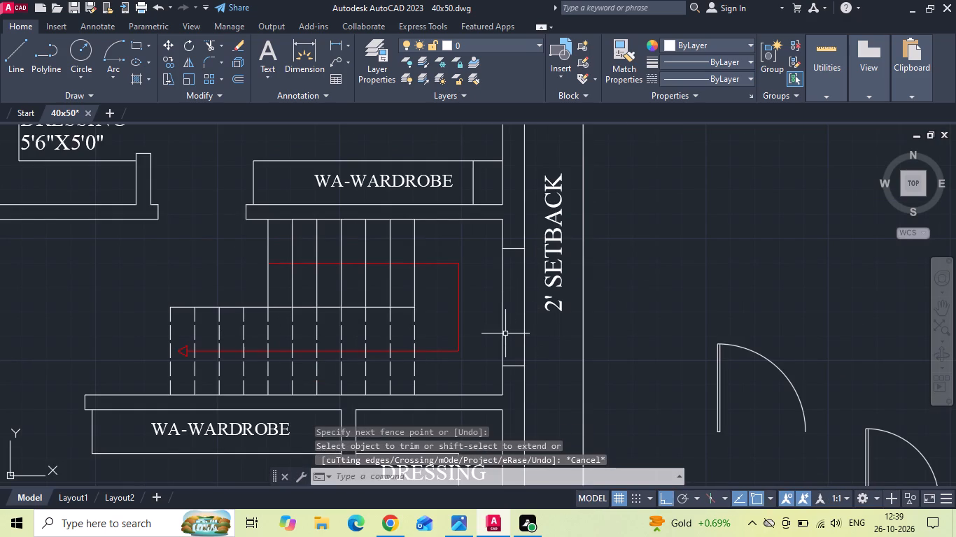
Copy the staircase's right inner wall line outward into the wall at distances of 4 and 5 inches as pane lines.
click(505, 331)
click(485, 318)
right_click(482, 315)
click(512, 269)
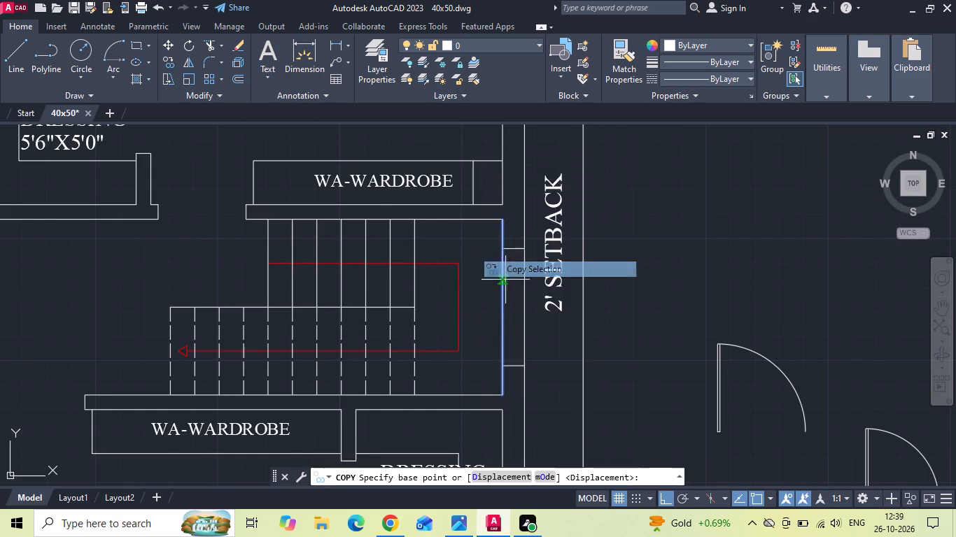
scroll(466, 313, up, 1)
click(501, 314)
text(4 5)
key(space)
key(Escape)
Trim the pane lines above and below the window opening in the staircase's right wall.
key(t)
key(r)
key(space)
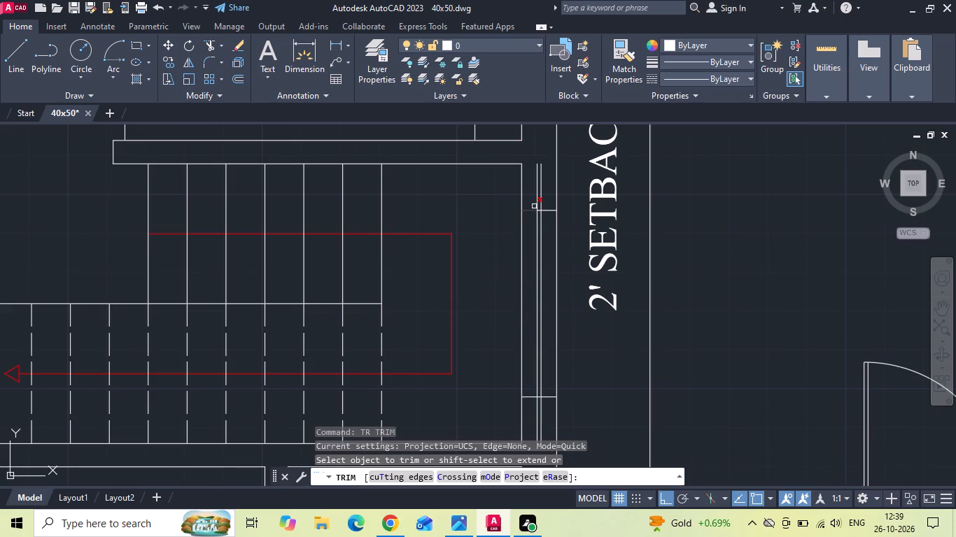
click(536, 204)
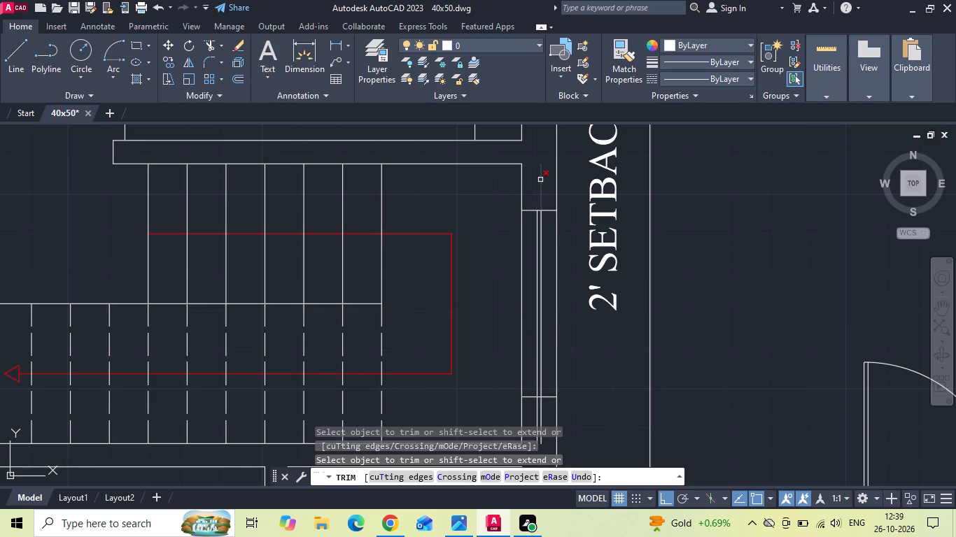
click(540, 180)
scroll(540, 180, down, 1)
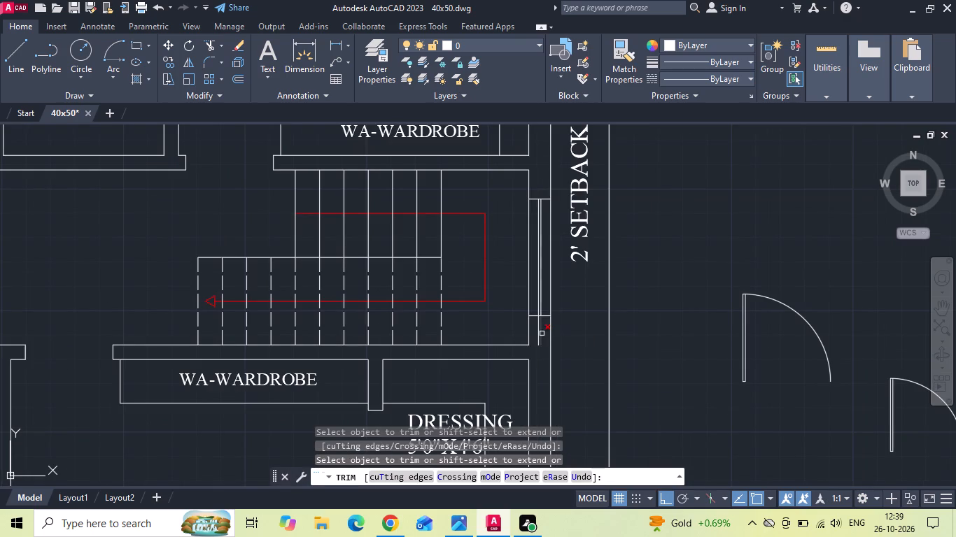
click(541, 334)
click(539, 320)
key(Escape)
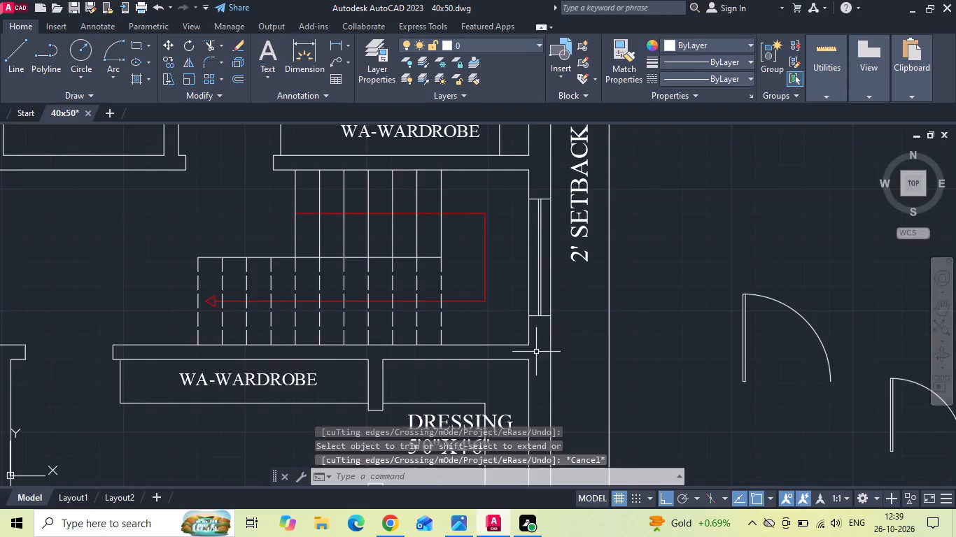
Save the drawing with the staircase window and check the reference plan's living room windows.
key(ctrl+s)
key(ctrl+s)
scroll(527, 324, down, 4)
middle_drag(397, 354, 423, 325)
scroll(210, 387, up, 3)
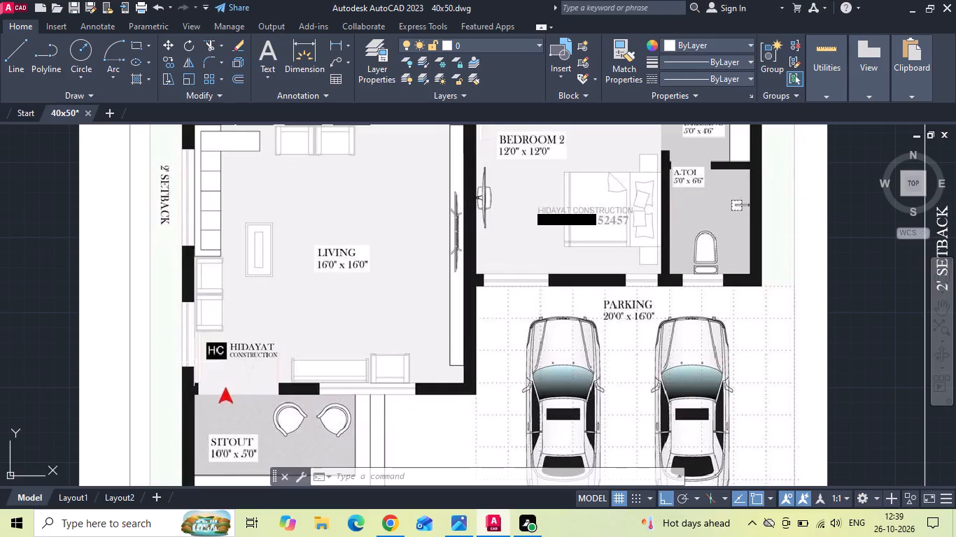
key(ctrl+s)
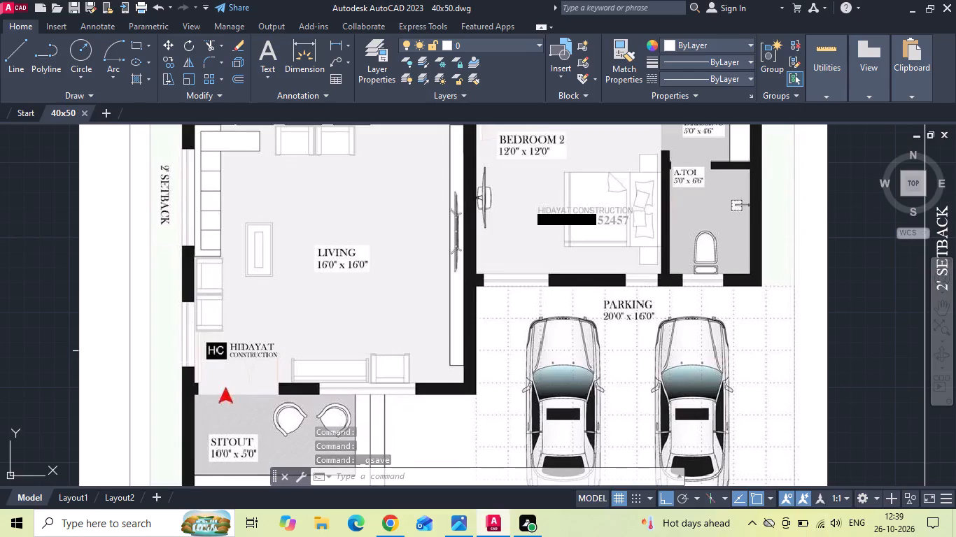
Offset the end line of the wall between the living room and sitout 2' to the right.
scroll(162, 293, down, 1)
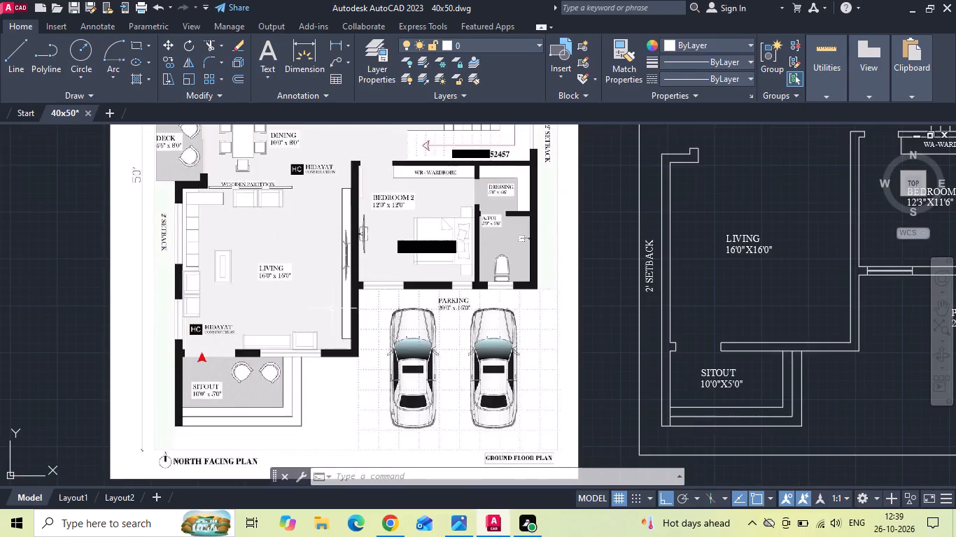
middle_drag(412, 314, 376, 297)
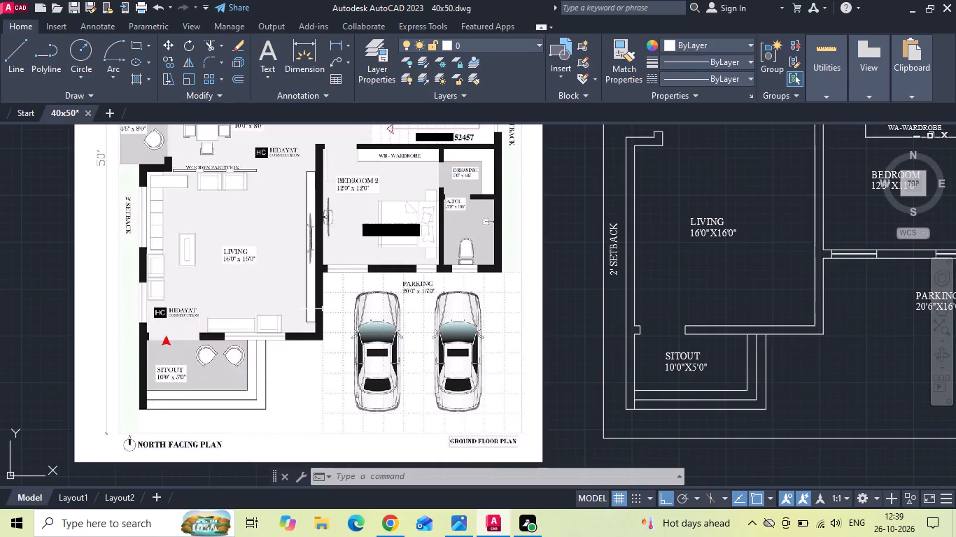
text(O 2')
key(Return)
middle_drag(435, 319, 164, 306)
scroll(454, 335, up, 2)
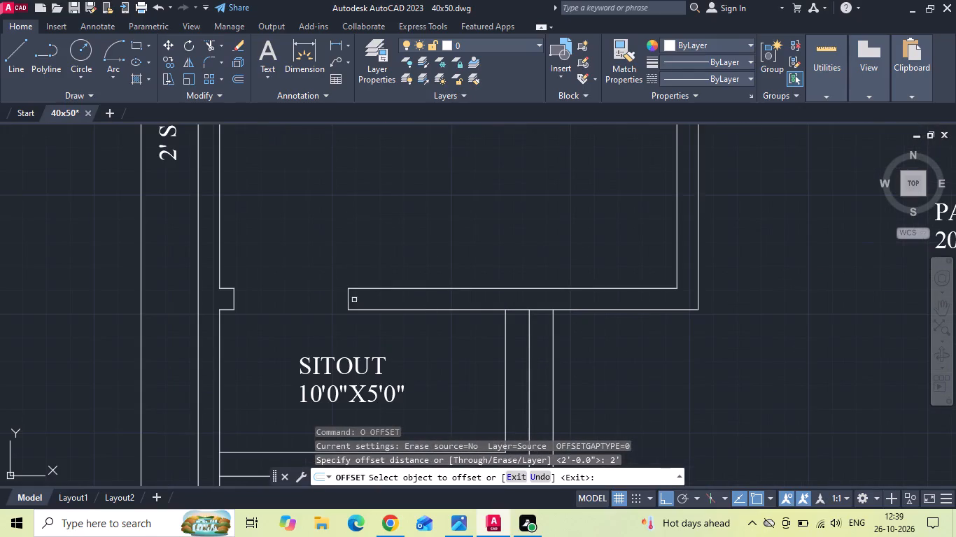
drag(349, 296, 372, 291)
click(505, 234)
key(Escape)
Offset the new window edge line in the living room's bottom wall 5' to the right.
key(o)
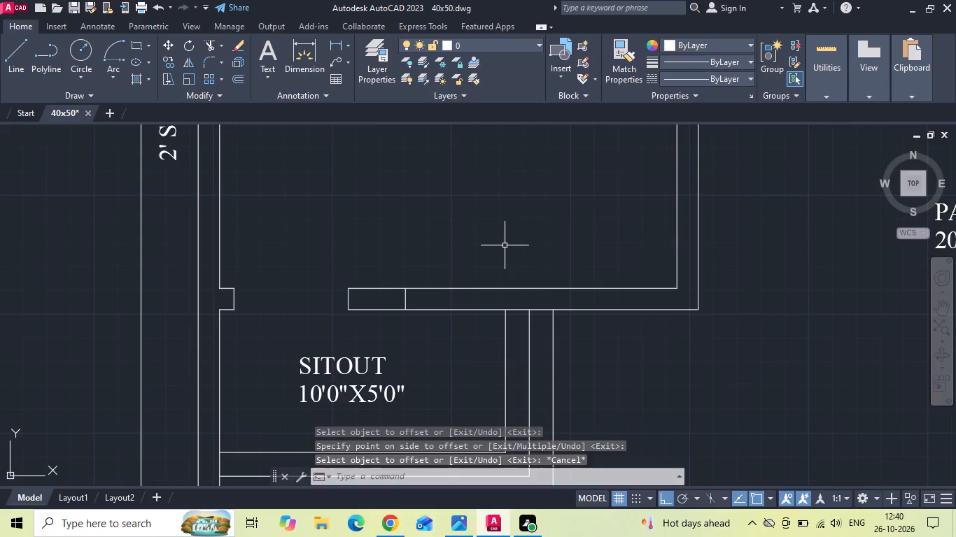
key(space)
text(5)
key(apostrophe)
key(Return)
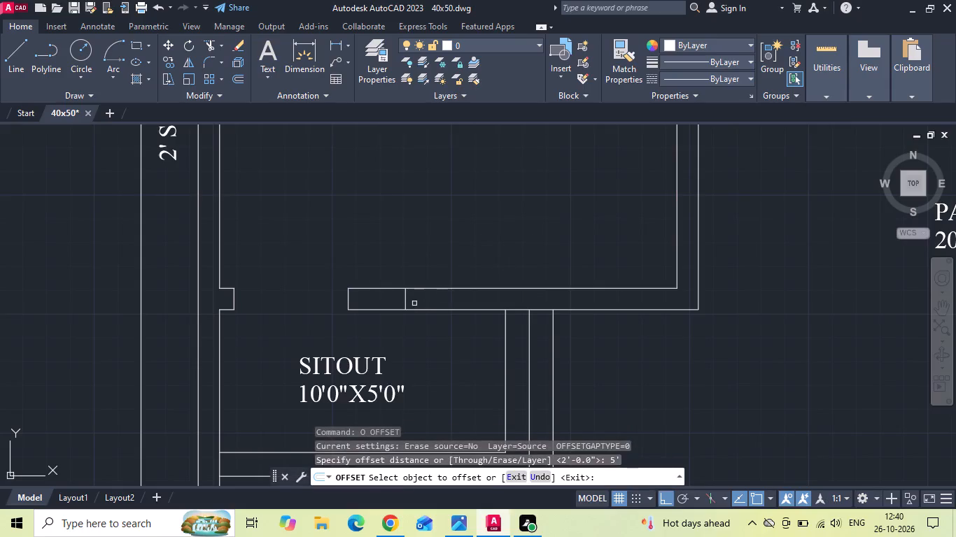
drag(404, 299, 447, 287)
click(618, 208)
scroll(582, 264, down, 2)
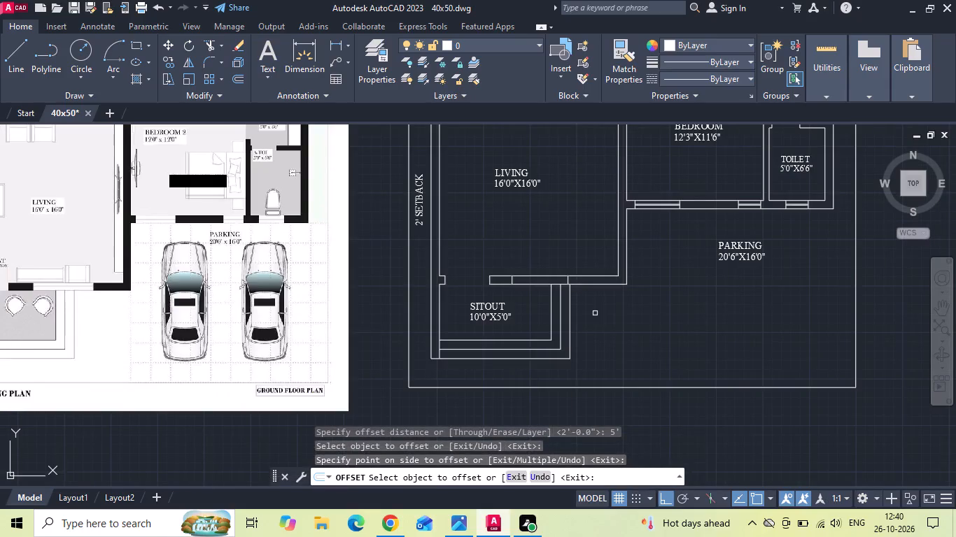
key(Escape)
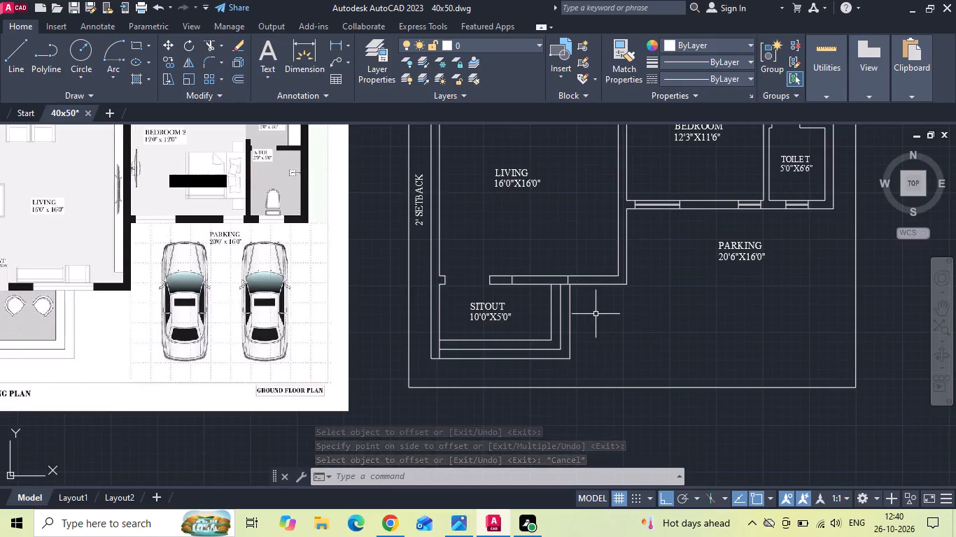
Move the right window edge line in the living room's bottom wall 12 inches further right.
scroll(595, 306, up, 2)
scroll(533, 259, up, 1)
drag(529, 231, 502, 228)
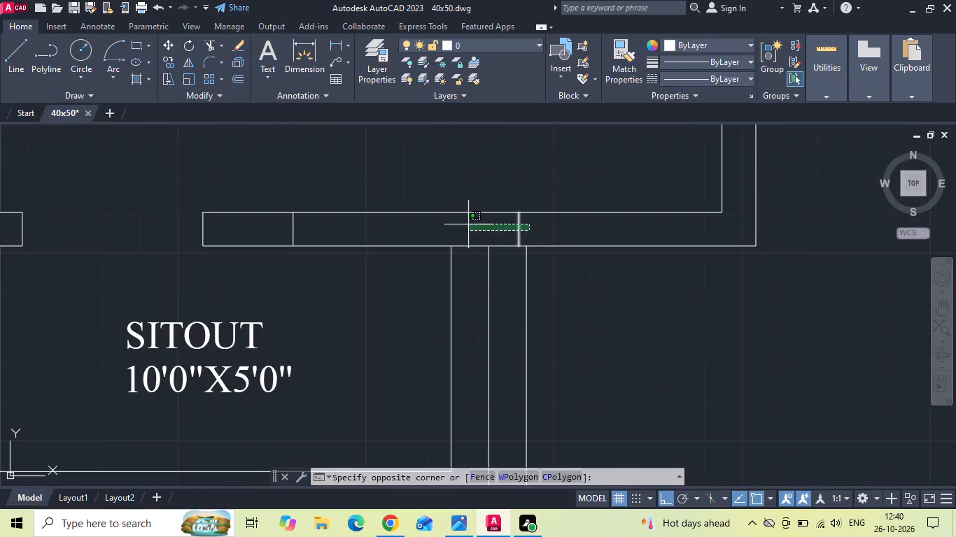
click(466, 222)
right_click(466, 222)
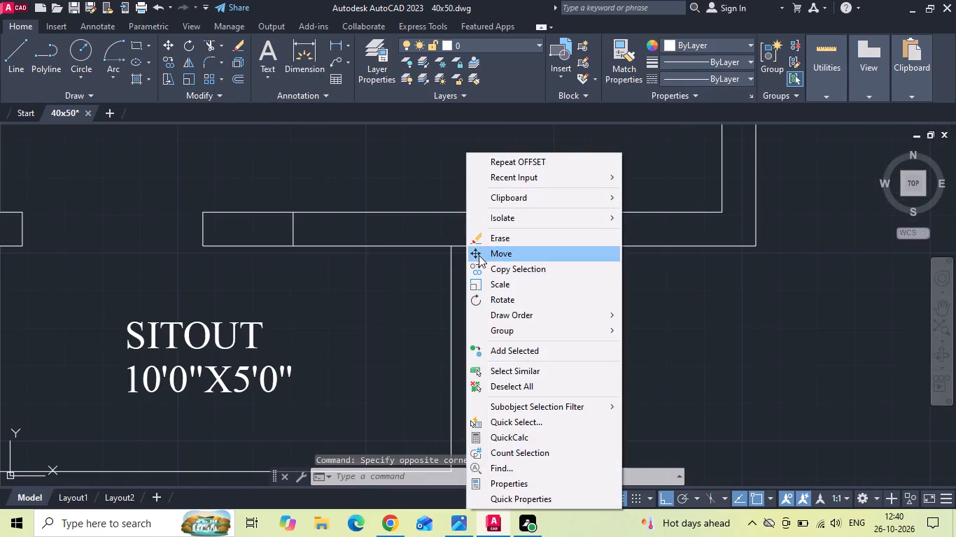
click(479, 255)
drag(458, 106, 528, 108)
drag(479, 186, 521, 187)
text(12)
key(space)
Offset the lower line of the living room's short top-left wall 2' downward.
scroll(586, 268, down, 4)
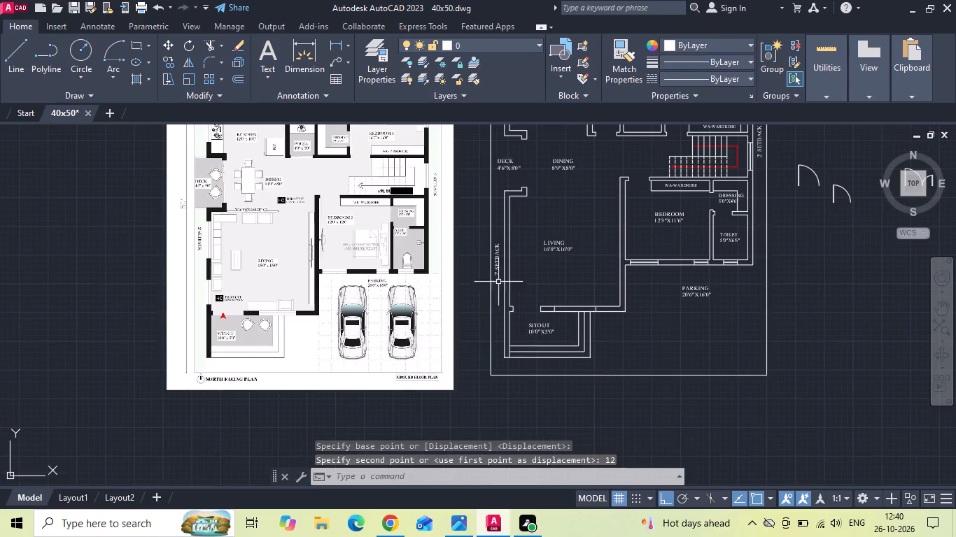
scroll(167, 220, up, 2)
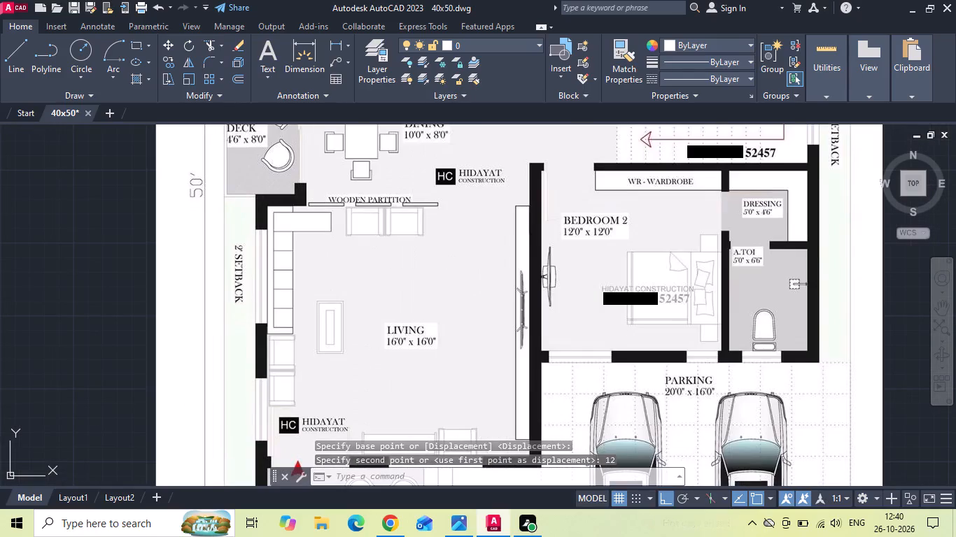
key(o)
key(space)
text(2')
key(Return)
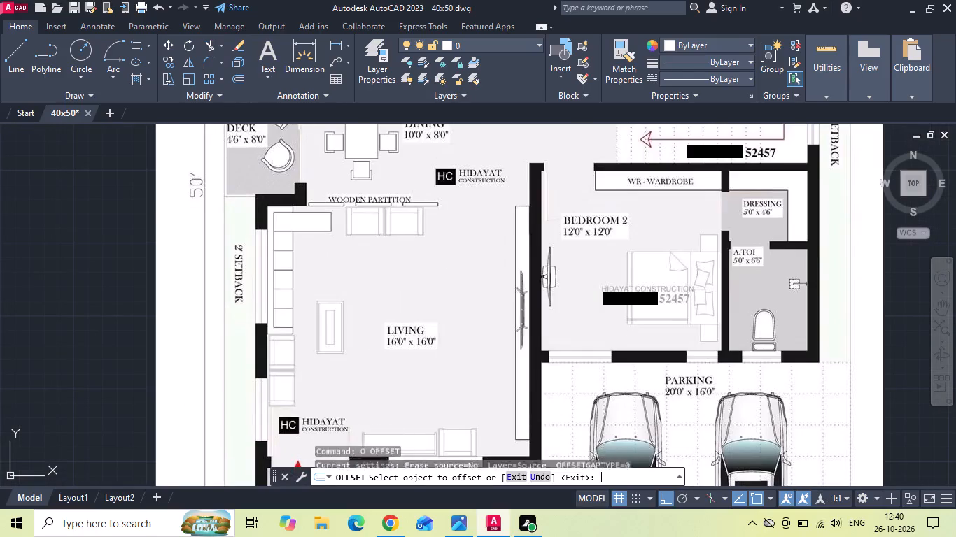
middle_drag(441, 236, 211, 245)
scroll(278, 268, down, 2)
scroll(522, 232, up, 2)
drag(442, 233, 440, 243)
click(445, 283)
key(Escape)
Offset the new horizontal line beside the living room's left wall 6' downward.
key(o)
key(space)
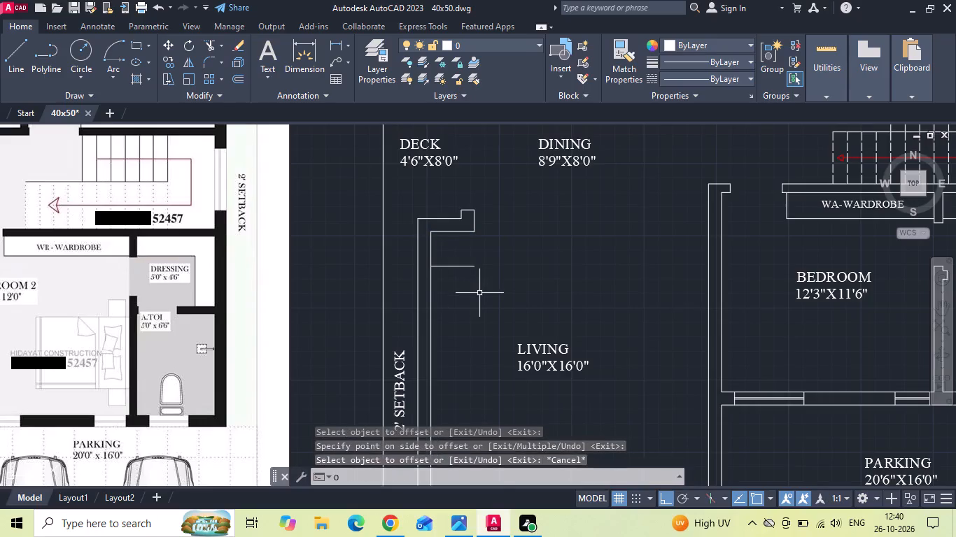
text(6')
key(Return)
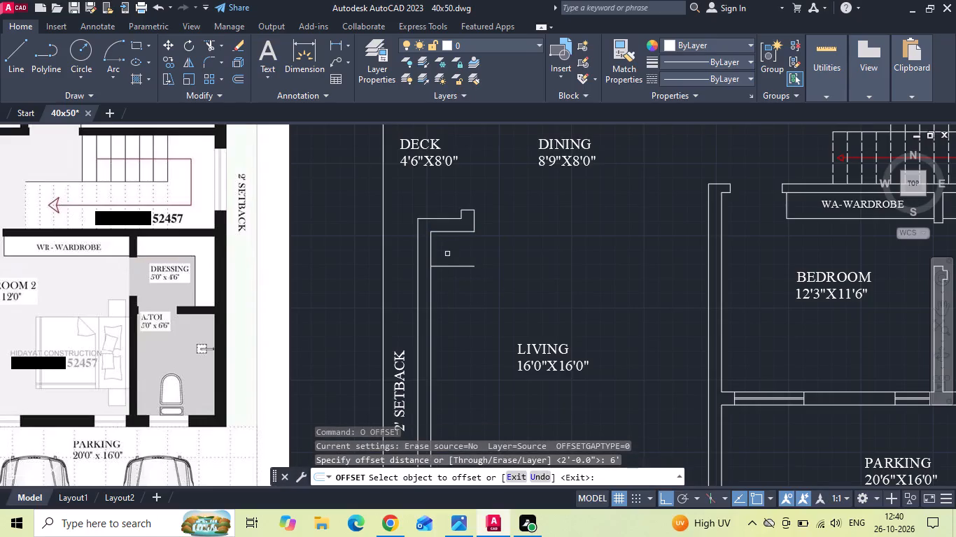
drag(444, 266, 448, 306)
click(447, 310)
key(Escape)
Extend both horizontal window edge lines to the outer line of the living room's left wall.
text(EXX)
drag(446, 264, 447, 287)
key(Escape)
key(e)
key(x)
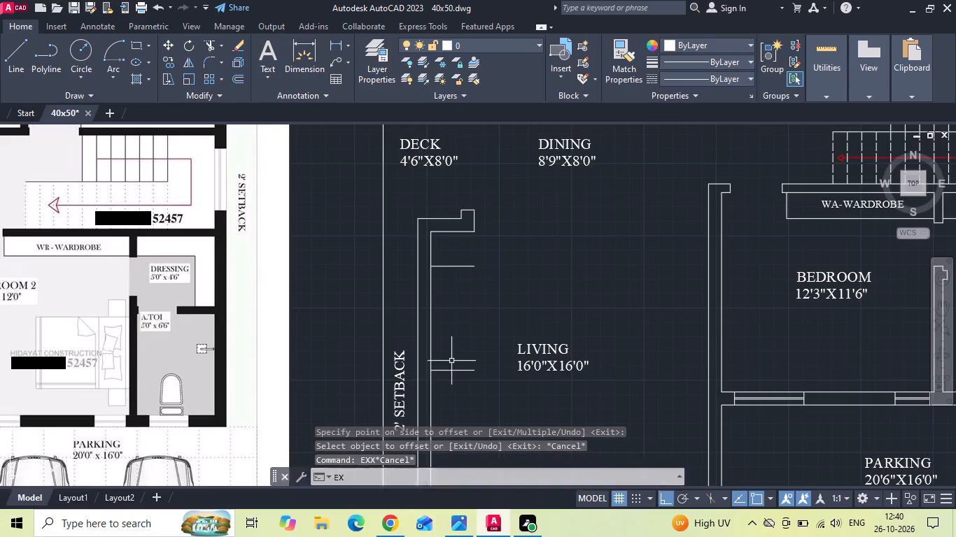
key(space)
drag(447, 252, 447, 284)
click(448, 371)
key(Escape)
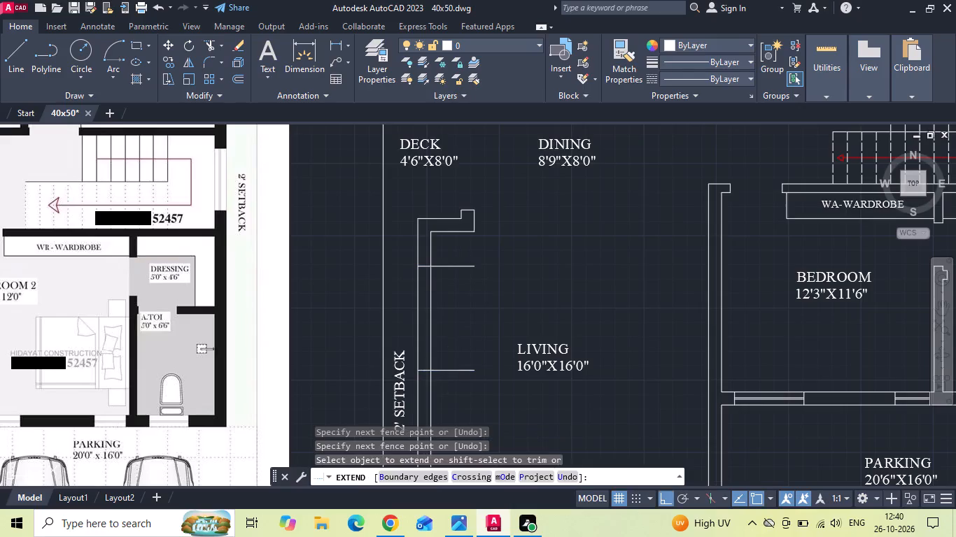
Trim the parts of both window edge lines that project into the living room from the left wall.
text(TR)
key(space)
drag(449, 370, 445, 313)
click(445, 266)
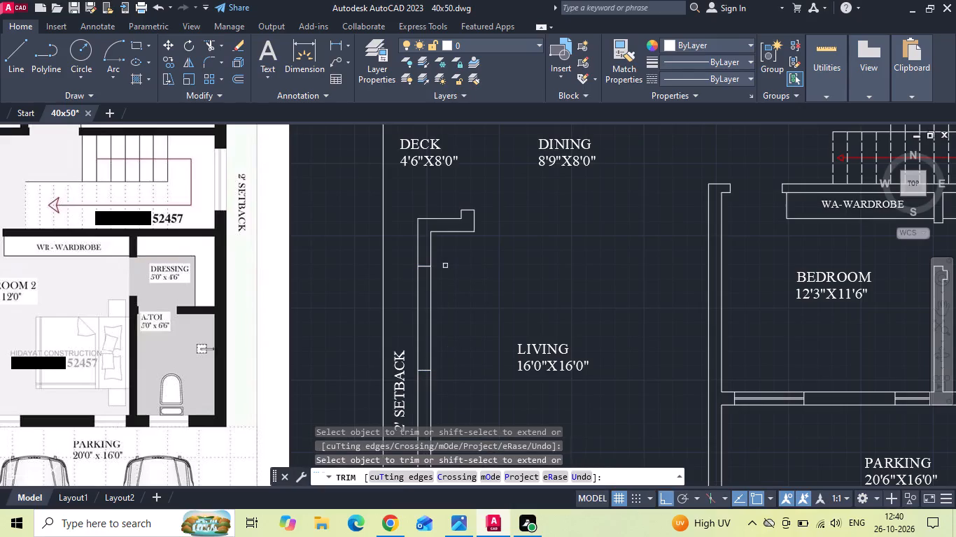
key(Escape)
Offset the top line of the small wall stub at the sitout entrance 1'6" upward.
scroll(523, 248, down, 2)
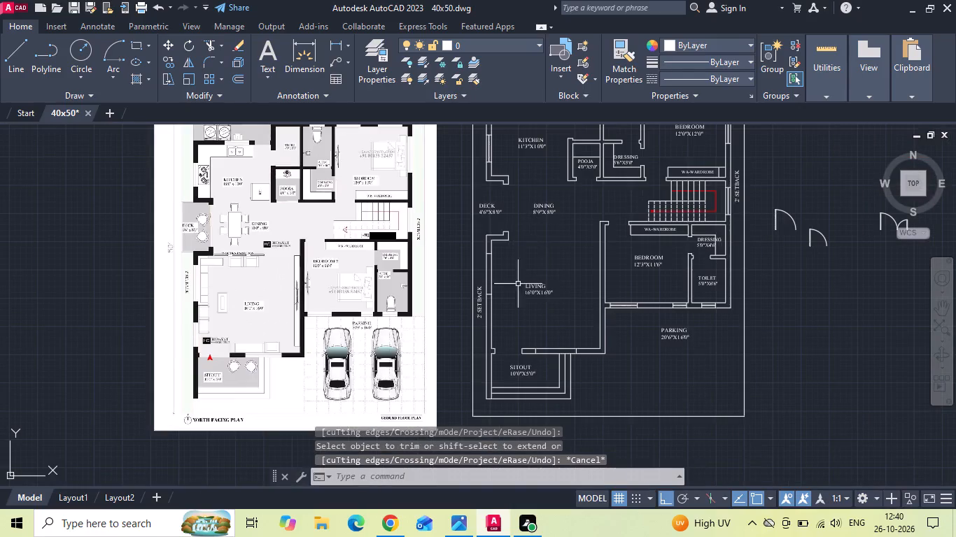
scroll(472, 351, up, 1)
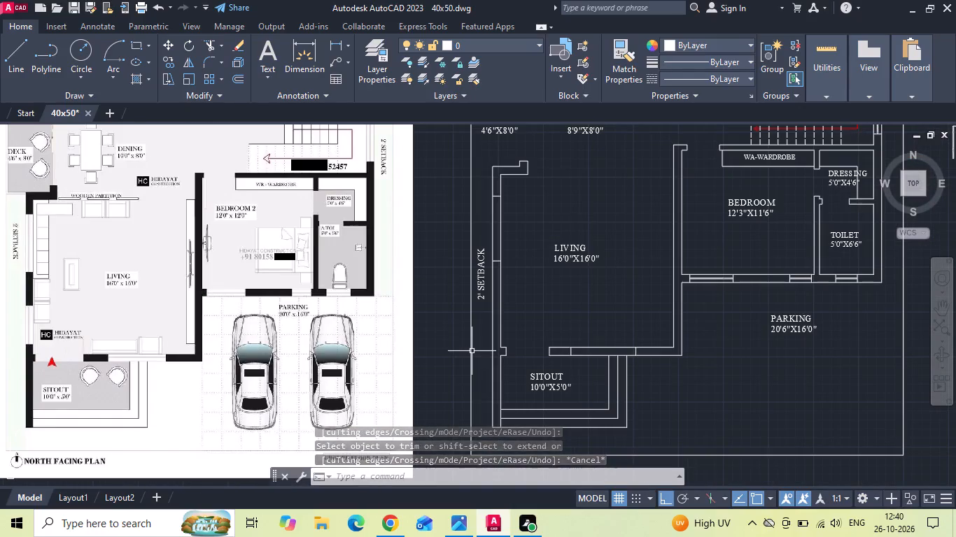
text(O 1')
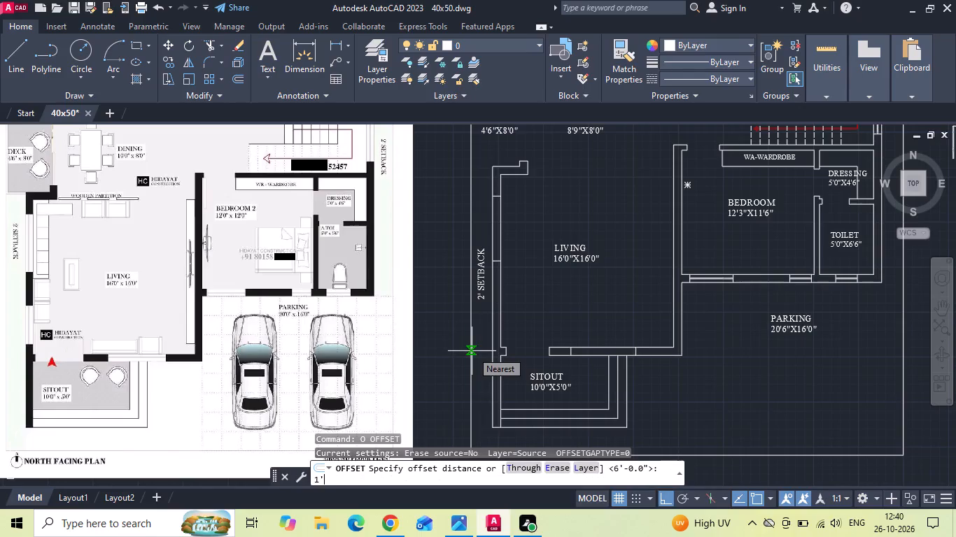
text(6)
key(space)
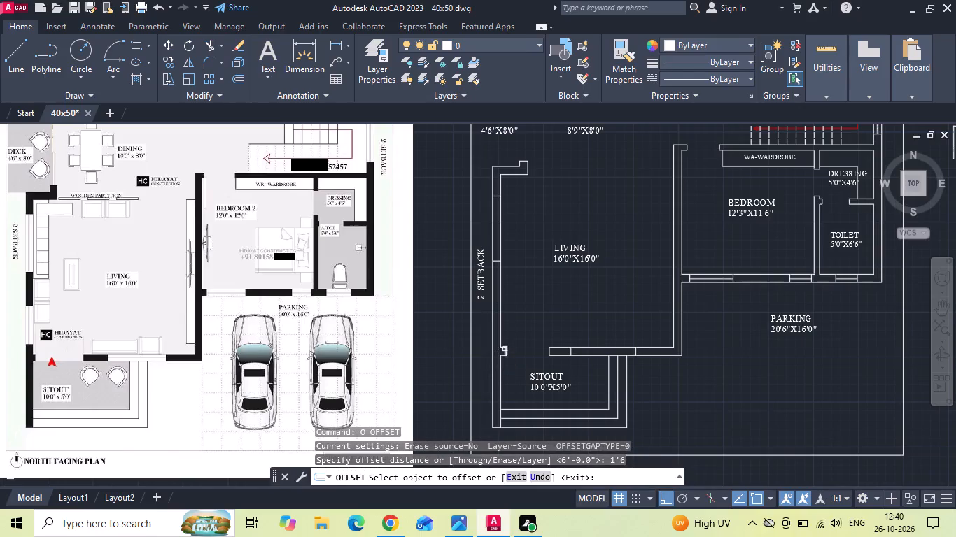
scroll(502, 348, up, 2)
click(502, 348)
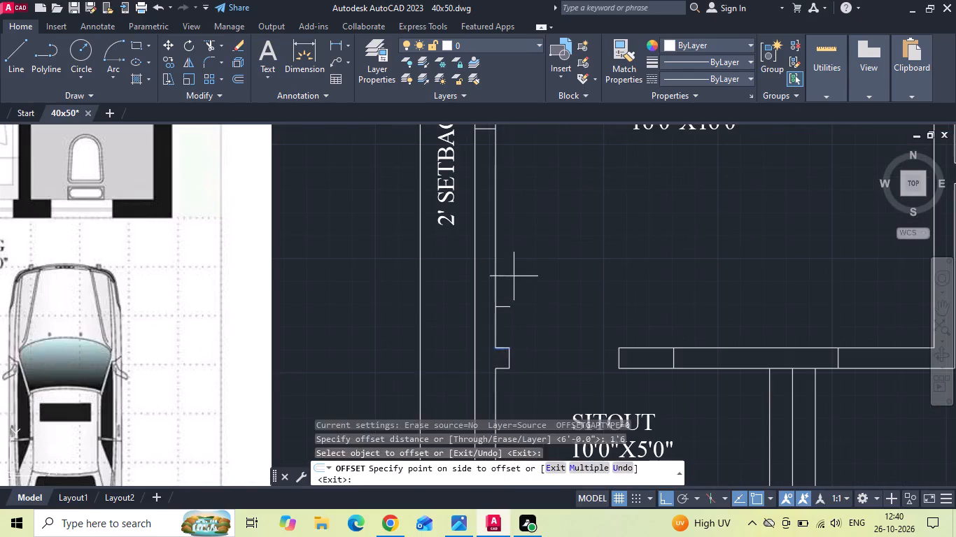
click(514, 276)
key(Escape)
Offset the short horizontal line above the sitout entrance stub 3' upward along the living room's left wall.
text(O)
key(space)
text(3')
key(Return)
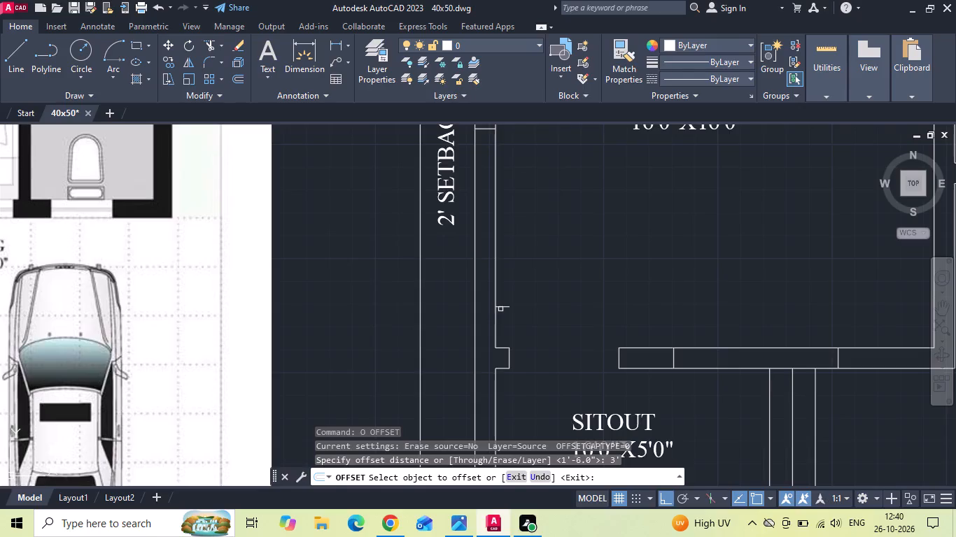
click(501, 306)
click(509, 269)
scroll(560, 278, down, 2)
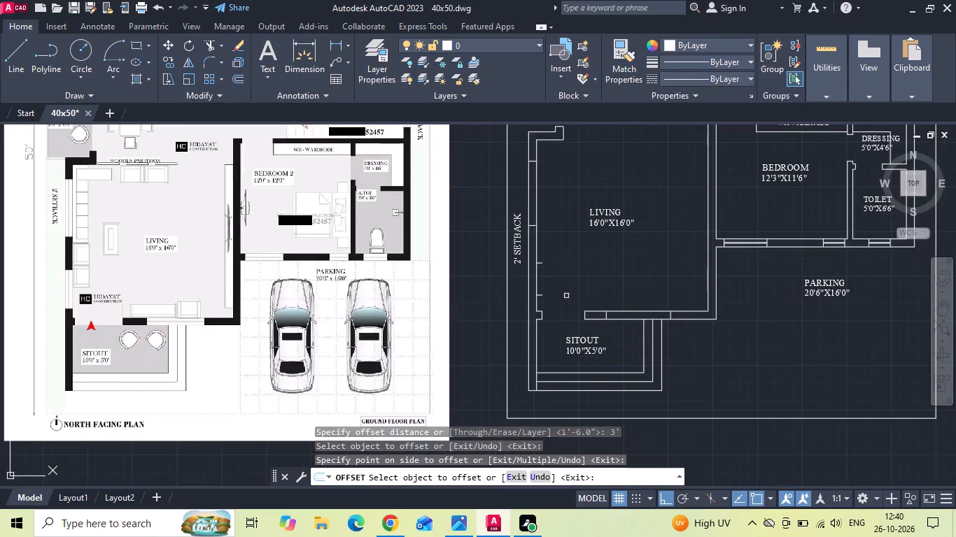
key(Escape)
Move the upper of the two short window edge lines 12" upward.
scroll(549, 272, up, 1)
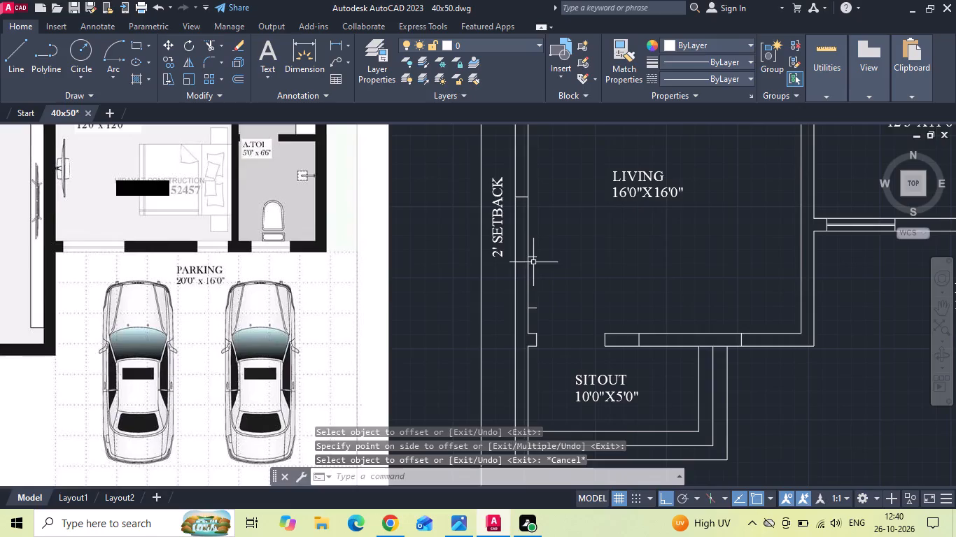
click(533, 260)
click(535, 240)
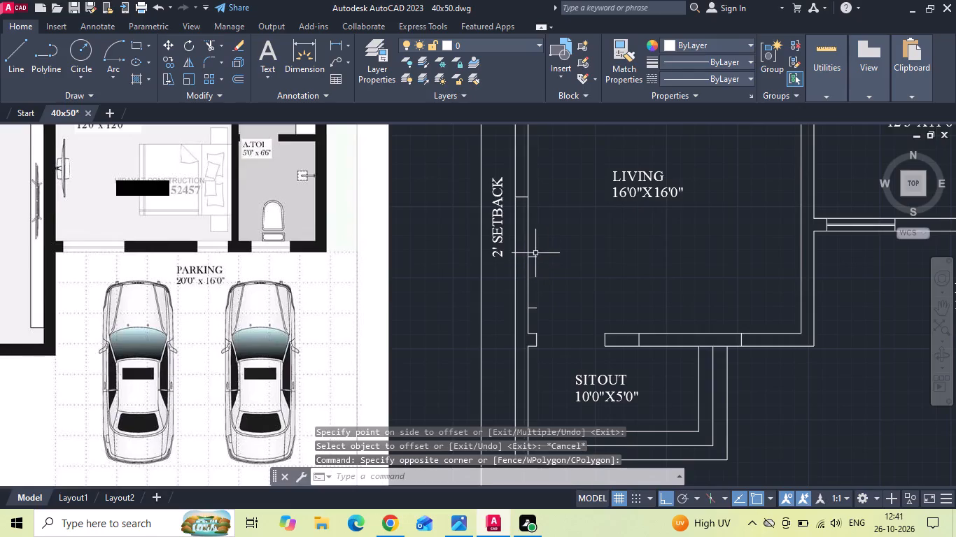
click(535, 257)
right_click(534, 256)
click(554, 248)
click(585, 281)
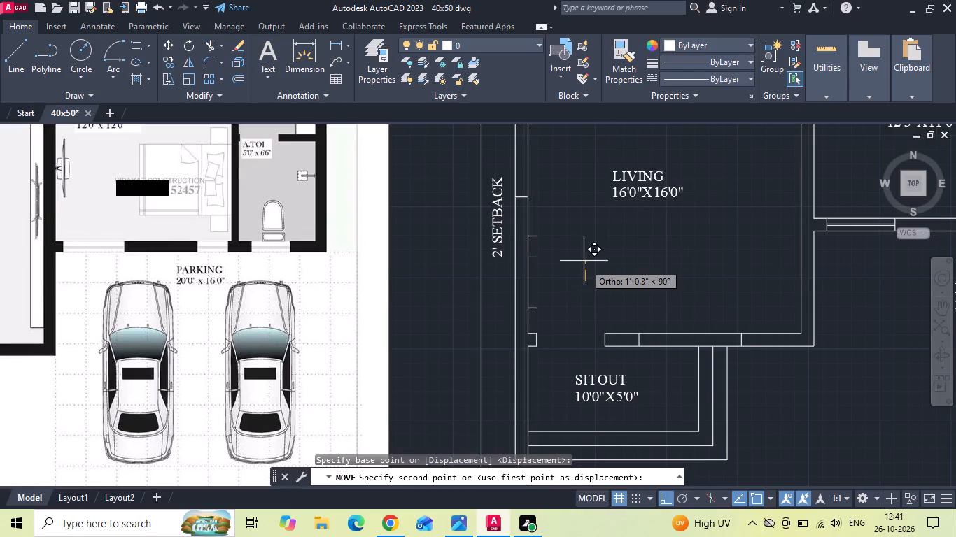
text(12 EX)
Extend both lower window edge lines to the outer line of the living room's left wall.
key(space)
click(532, 241)
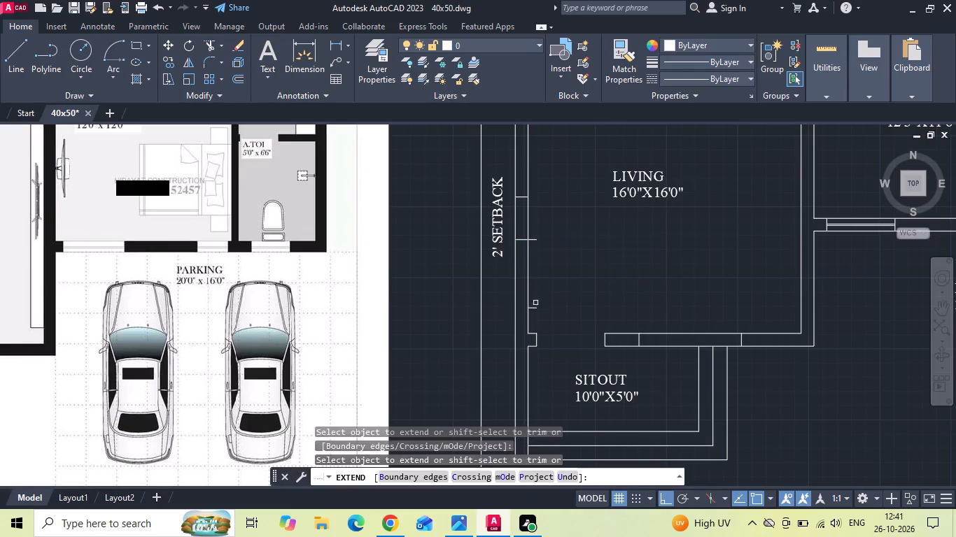
click(537, 310)
click(535, 310)
key(Escape)
key(r)
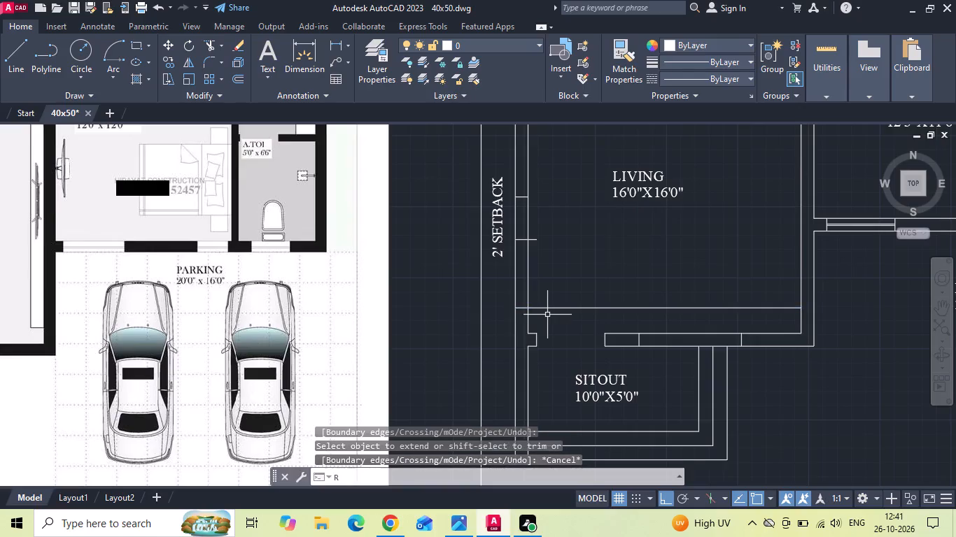
key(Escape)
Trim the parts of both lower window edge lines that project into the living room from the left wall.
text(TR)
key(space)
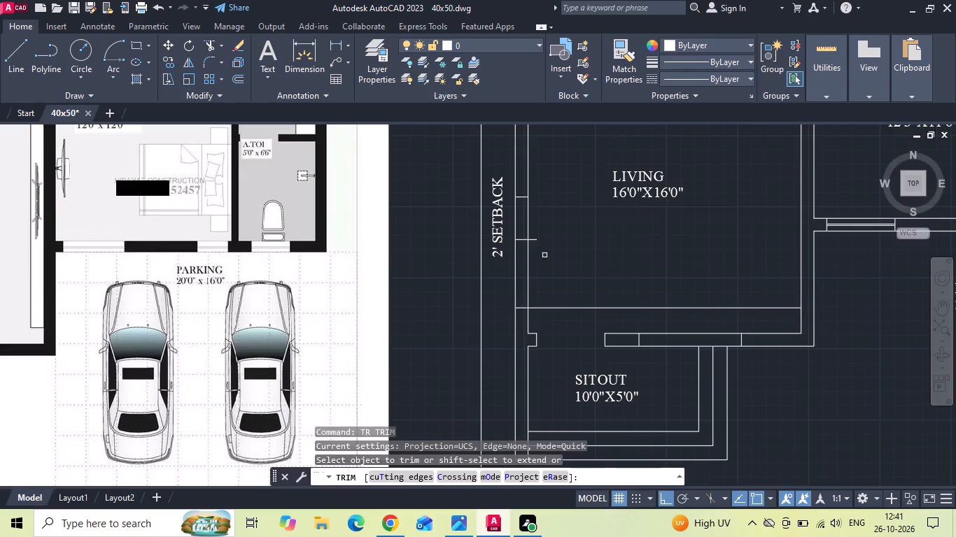
click(533, 241)
click(532, 310)
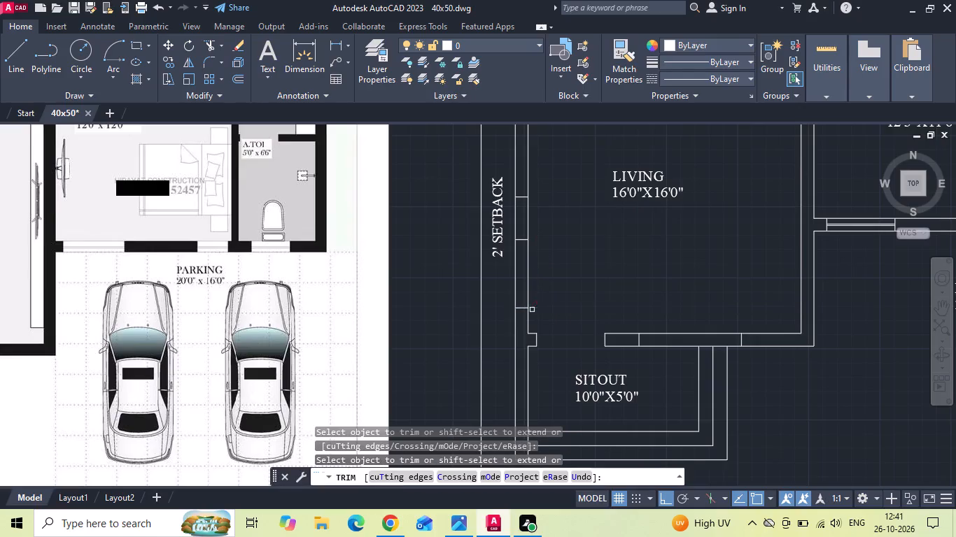
key(Escape)
Save the drawing.
key(ctrl+s)
key(ctrl+s)
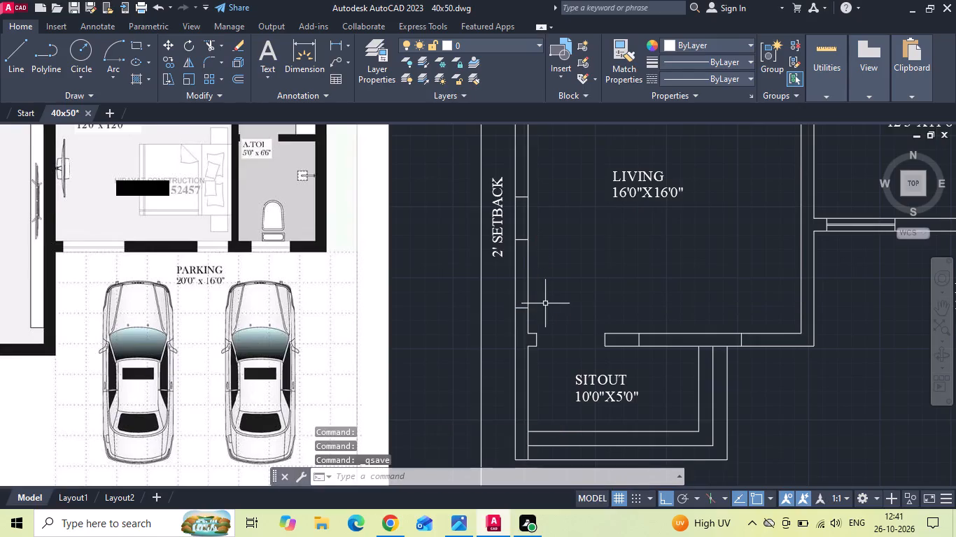
Copy the inner line of the living room's left wall 4" and 5" toward the outside as window pane lines.
scroll(545, 303, down, 1)
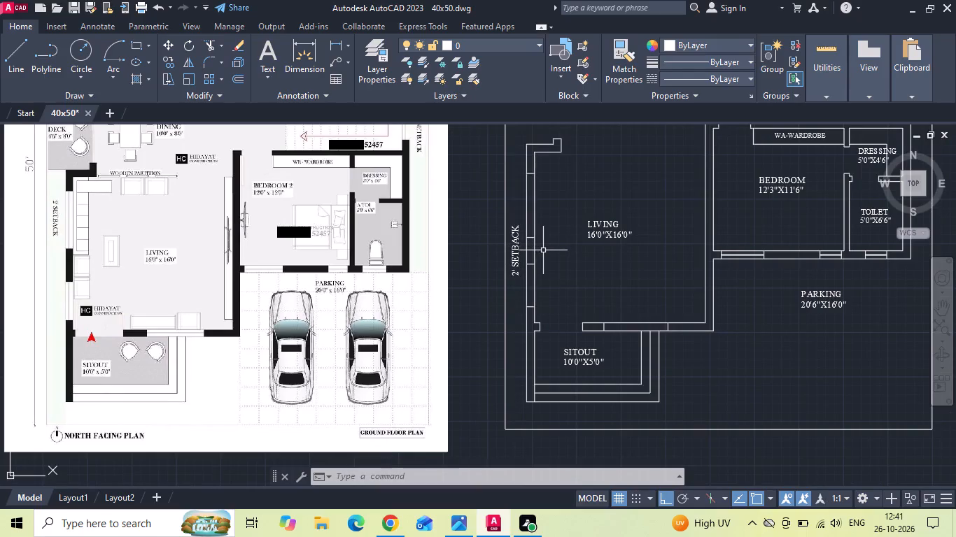
scroll(542, 250, up, 2)
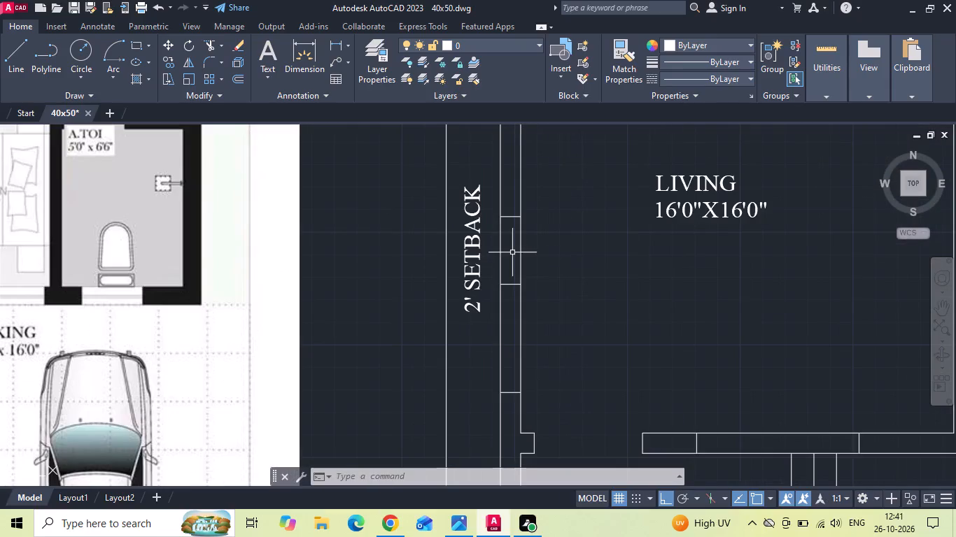
click(523, 278)
right_click(555, 233)
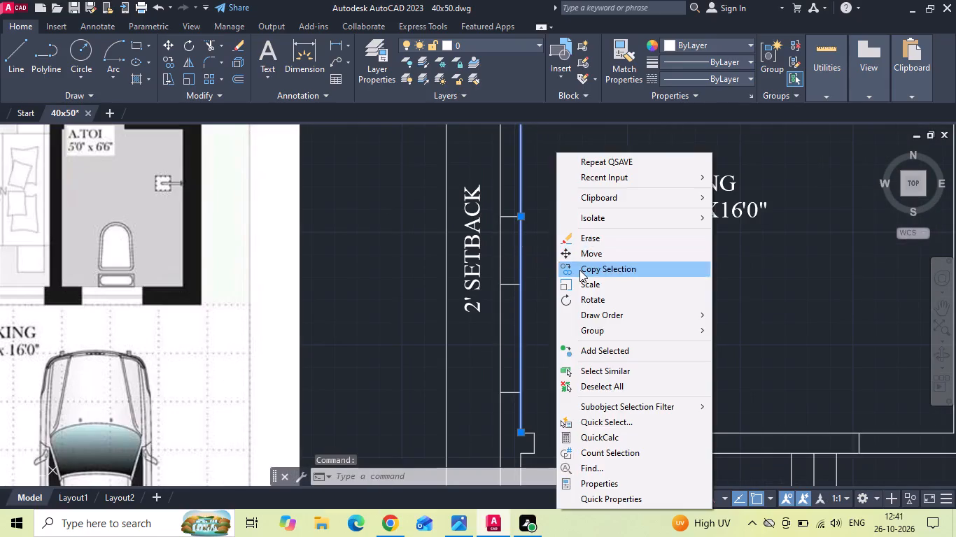
click(579, 270)
drag(619, 296, 603, 297)
text(4 5)
key(space)
key(Escape)
Trim the left wall's pane lines above, between and below the living room's two windows.
key(t)
key(r)
key(space)
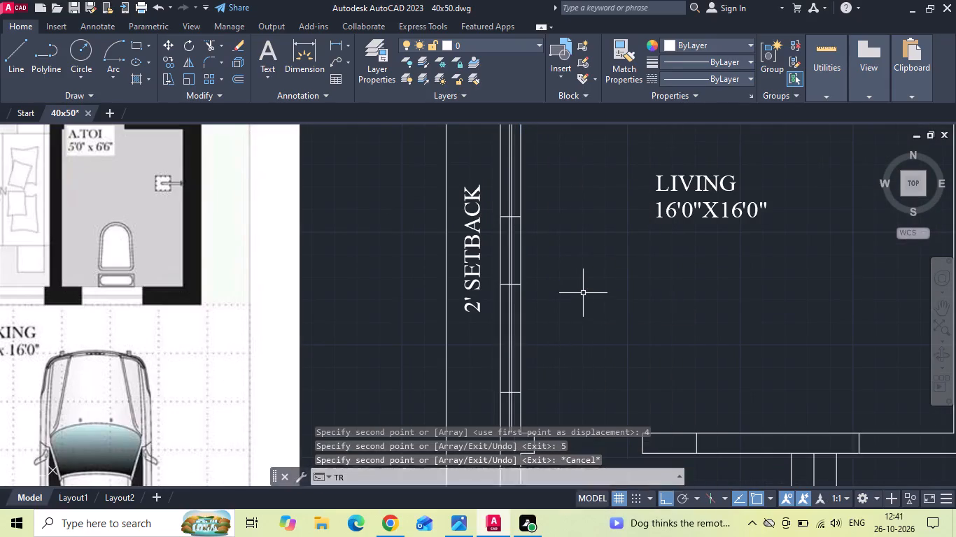
scroll(545, 301, down, 1)
middle_drag(528, 238, 488, 338)
scroll(486, 251, up, 1)
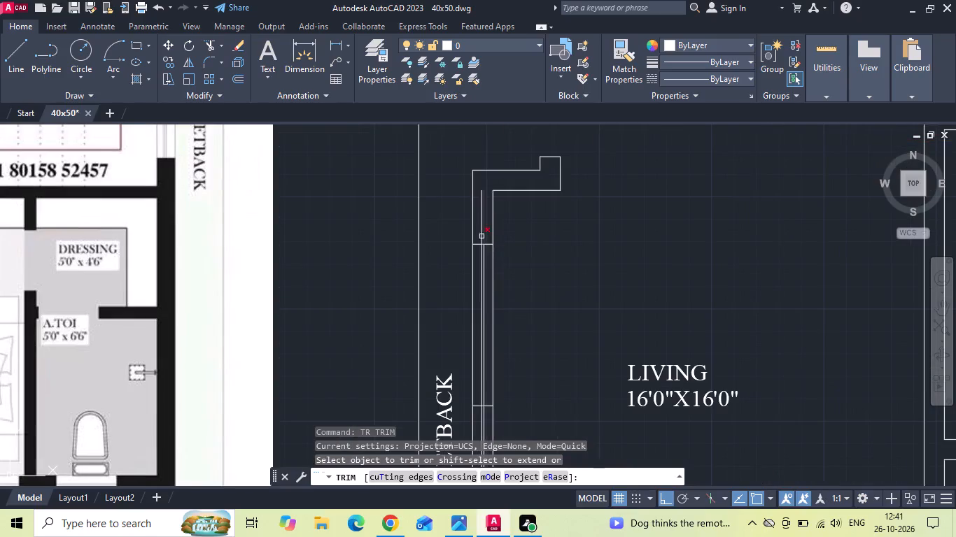
click(481, 231)
click(482, 220)
middle_drag(551, 324, 555, 271)
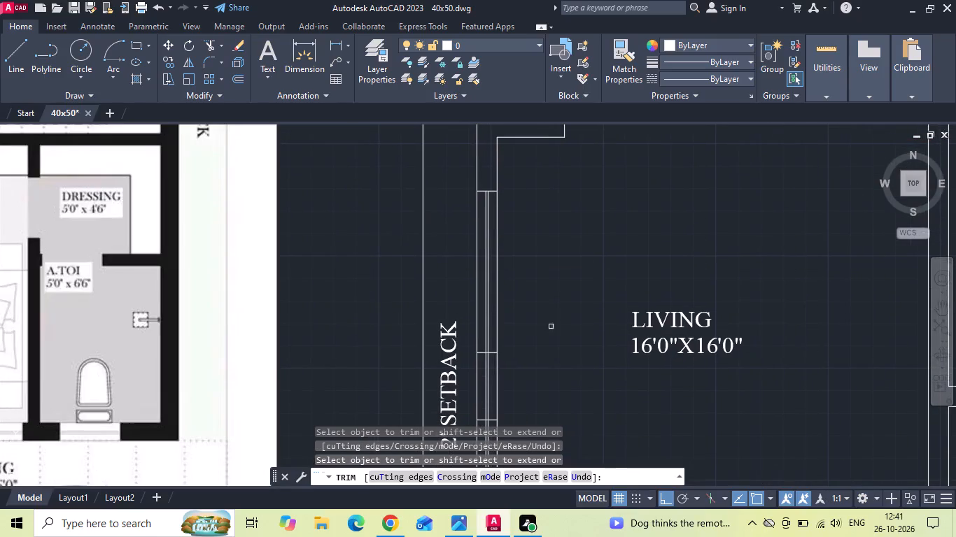
middle_drag(565, 368, 569, 292)
click(491, 317)
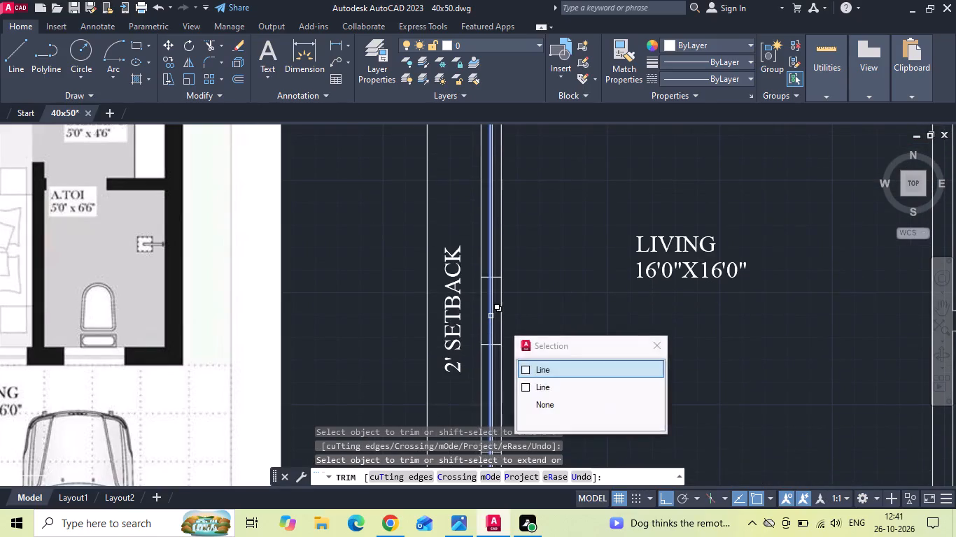
click(491, 312)
click(494, 309)
middle_drag(574, 257, 559, 163)
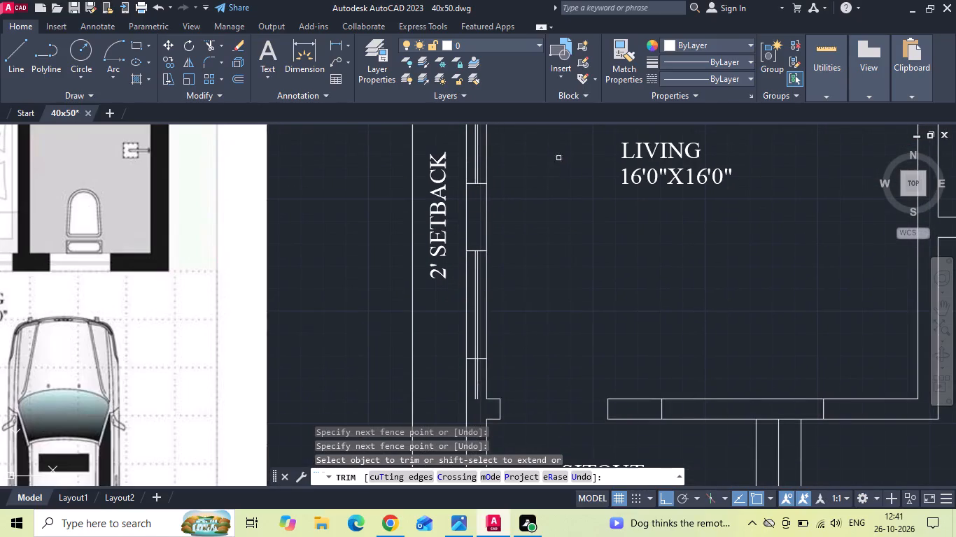
click(476, 394)
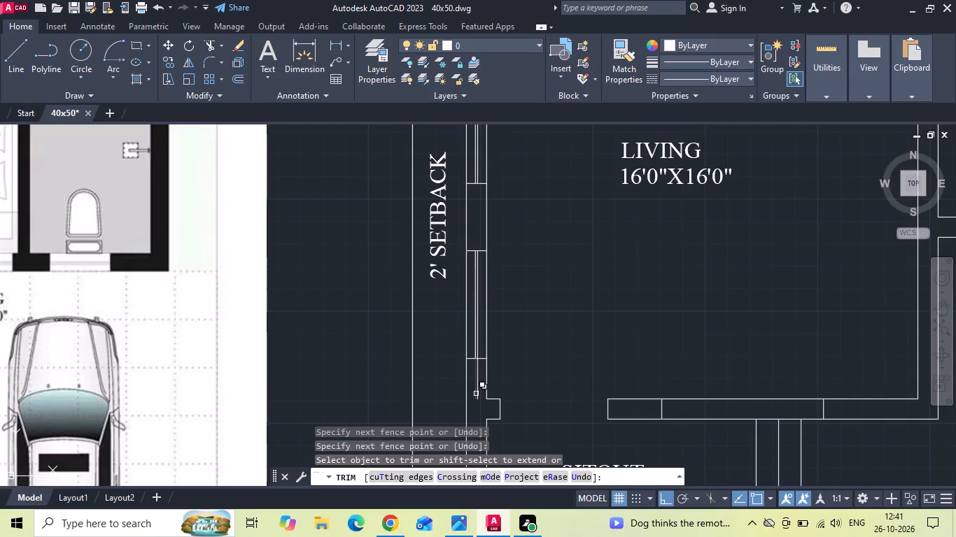
click(478, 389)
scroll(529, 303, down, 1)
middle_drag(618, 287, 442, 278)
key(Escape)
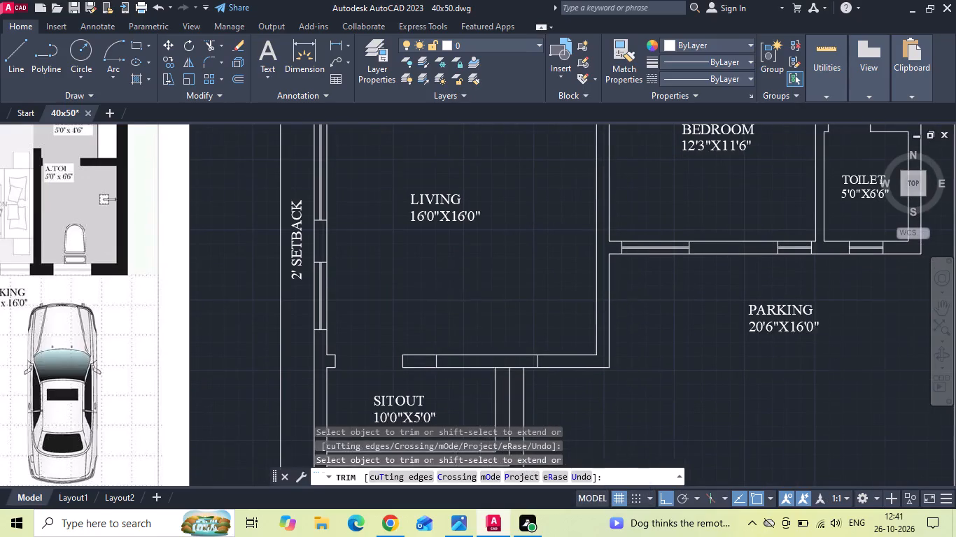
Copy the inner line of the wall between living room and sitout 4" and 5" downward as window pane lines.
click(482, 357)
right_click(476, 320)
right_click(476, 320)
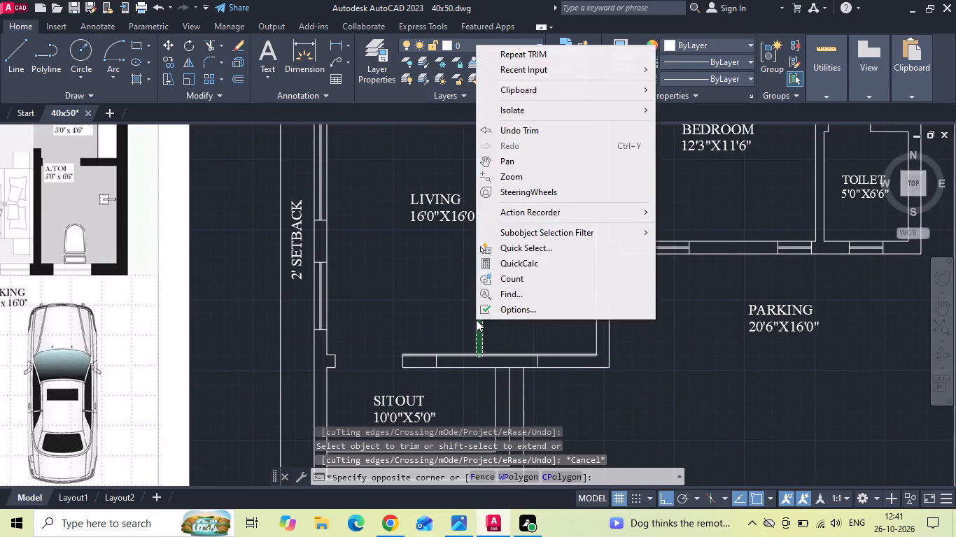
right_click(475, 319)
click(451, 329)
right_click(451, 329)
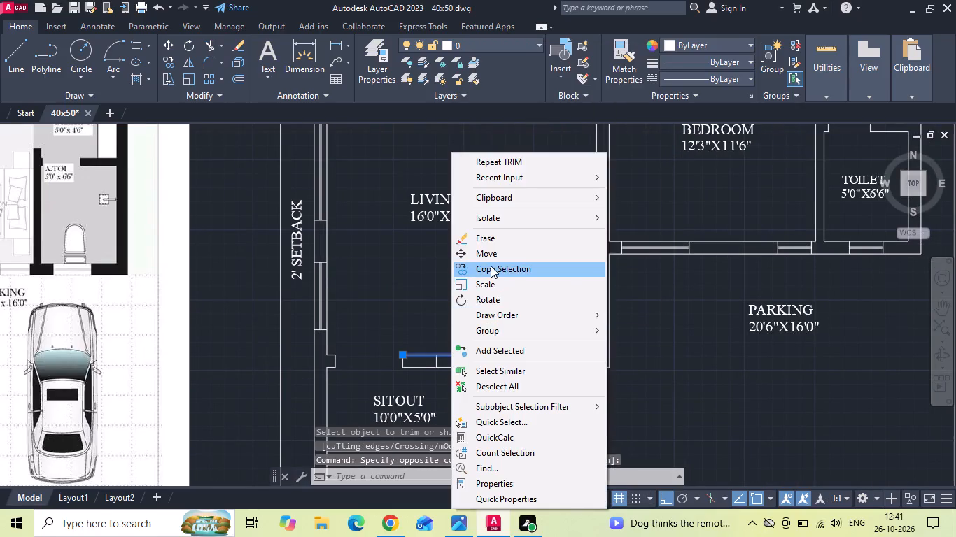
click(491, 266)
drag(509, 279, 503, 299)
text(4)
key(space)
key(5)
key(space)
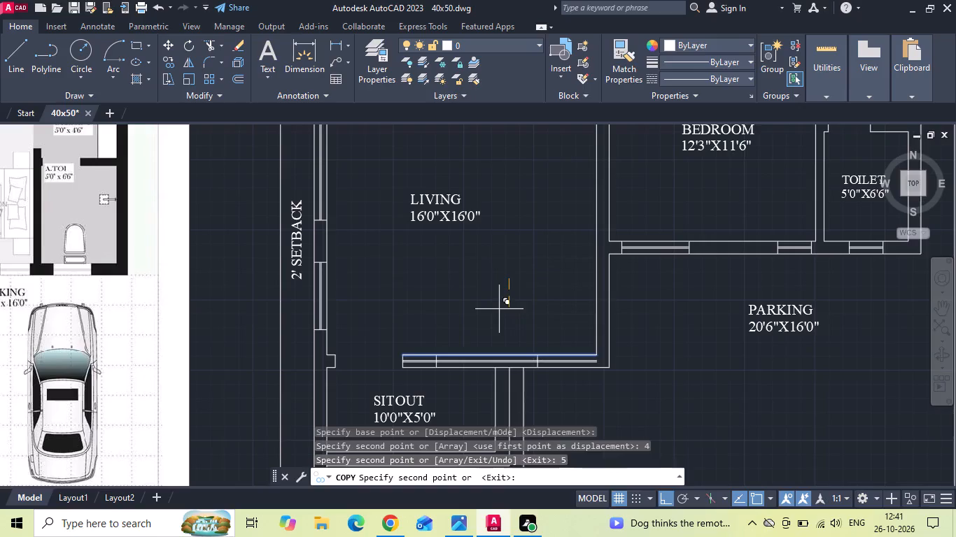
key(Escape)
Trim the pane lines on both sides of the window in the wall between living room and sitout.
key(t)
key(r)
key(space)
key(space)
scroll(537, 362, up, 2)
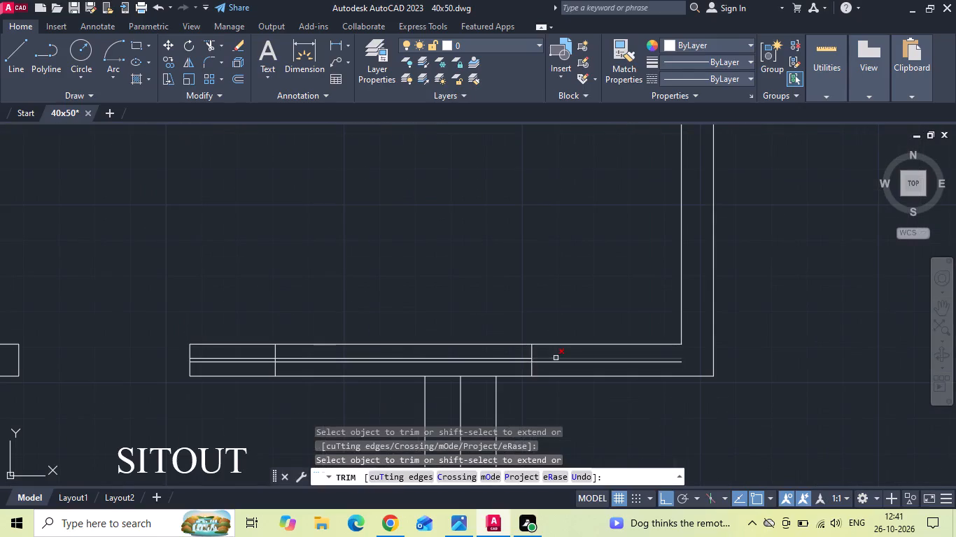
click(556, 358)
click(556, 361)
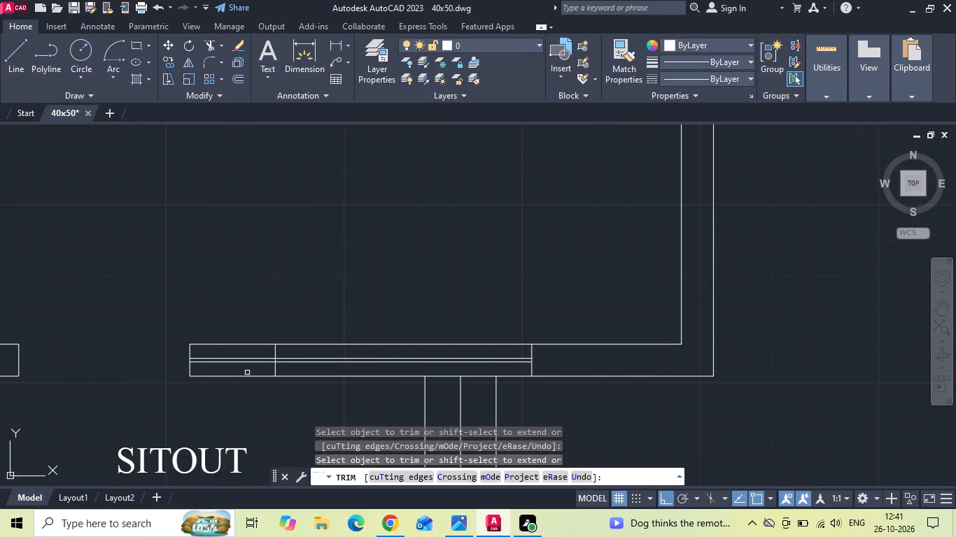
click(246, 366)
click(243, 357)
key(Escape)
Save the drawing.
key(ctrl+s)
key(ctrl+s)
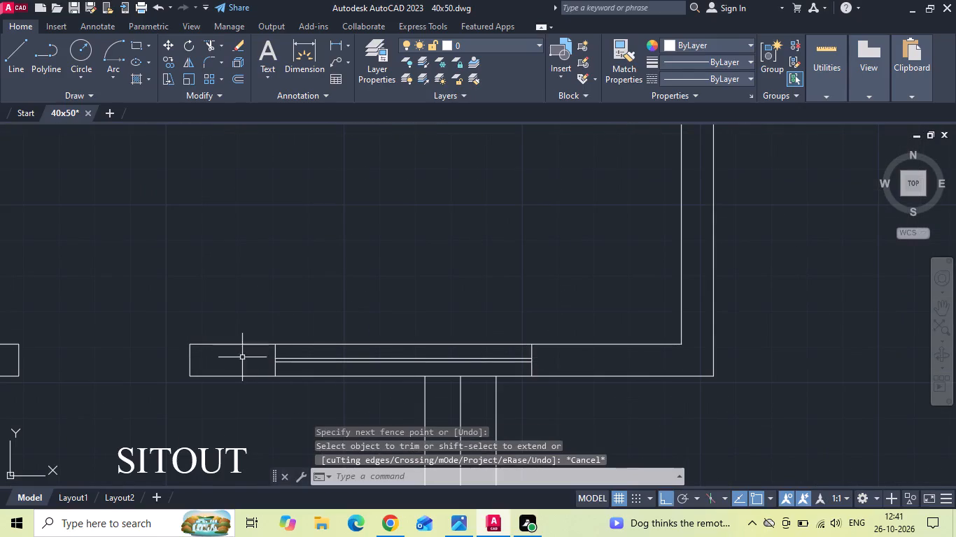
Draw a vertical line across the opening between deck and dining, joining the midpoints of the two wall stub ends.
scroll(374, 375, down, 2)
scroll(537, 378, down, 1)
middle_drag(491, 297, 535, 378)
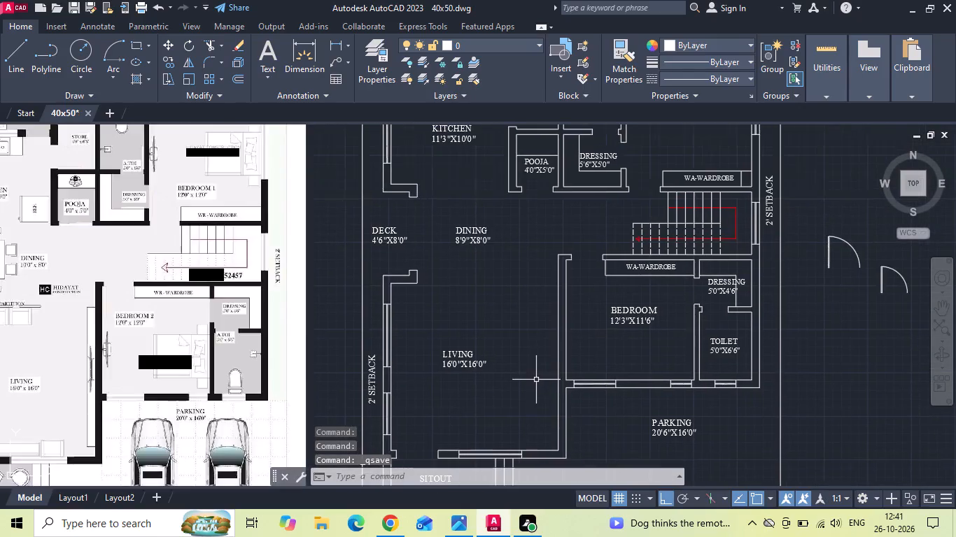
middle_drag(438, 370, 577, 381)
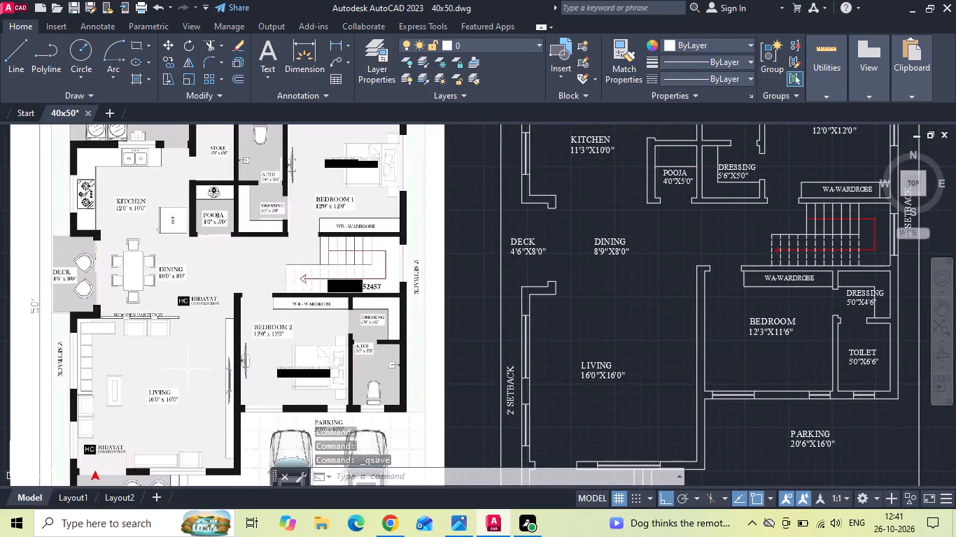
text(L)
key(space)
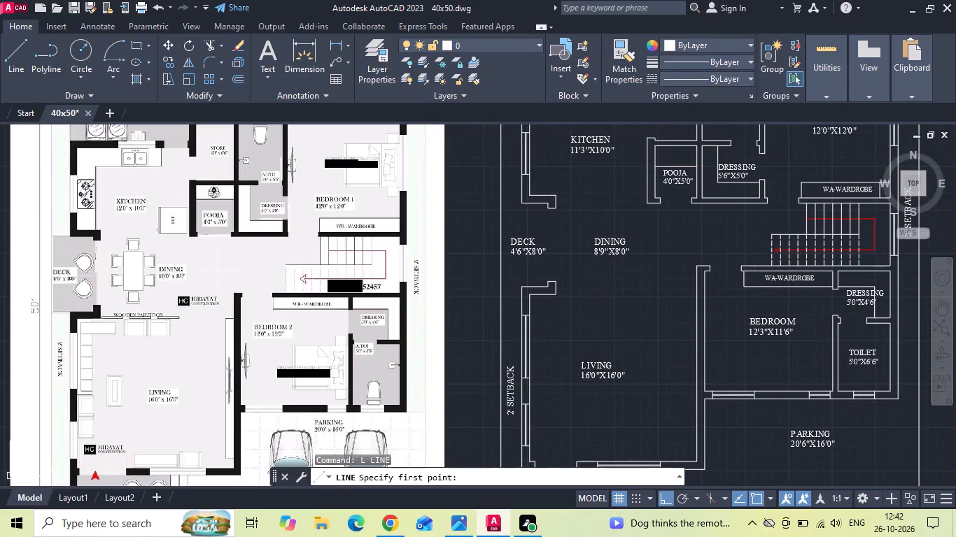
middle_drag(501, 176, 403, 220)
scroll(421, 189, up, 2)
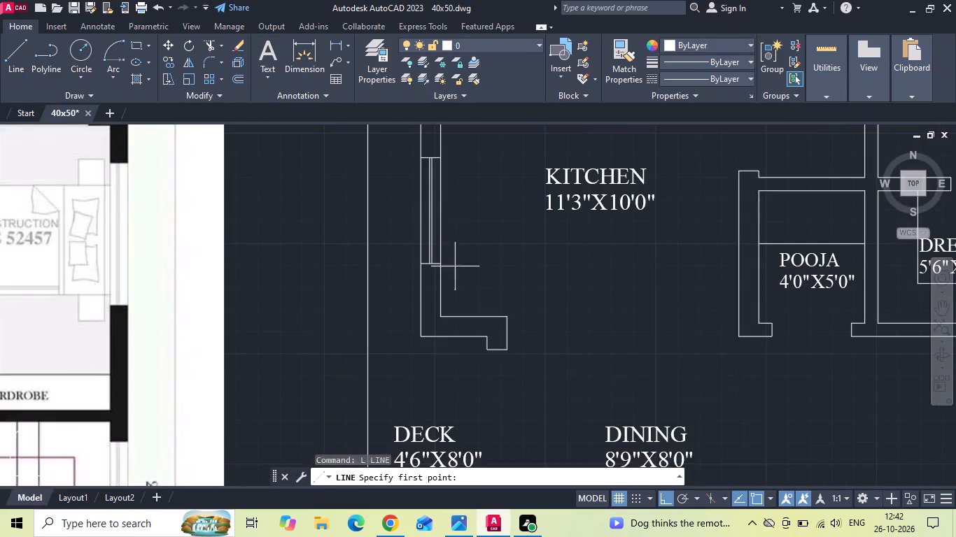
middle_drag(494, 348, 452, 264)
scroll(449, 292, up, 1)
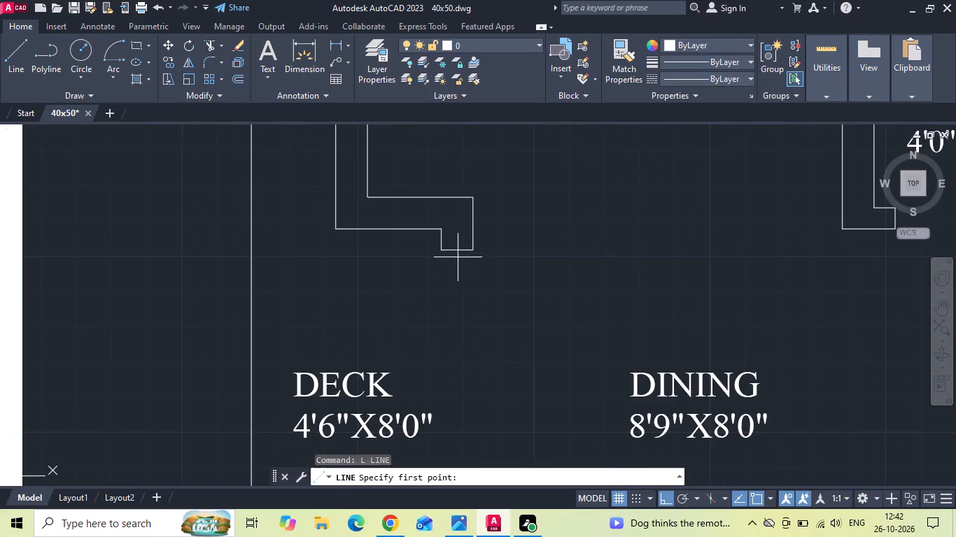
click(458, 253)
scroll(458, 253, down, 1)
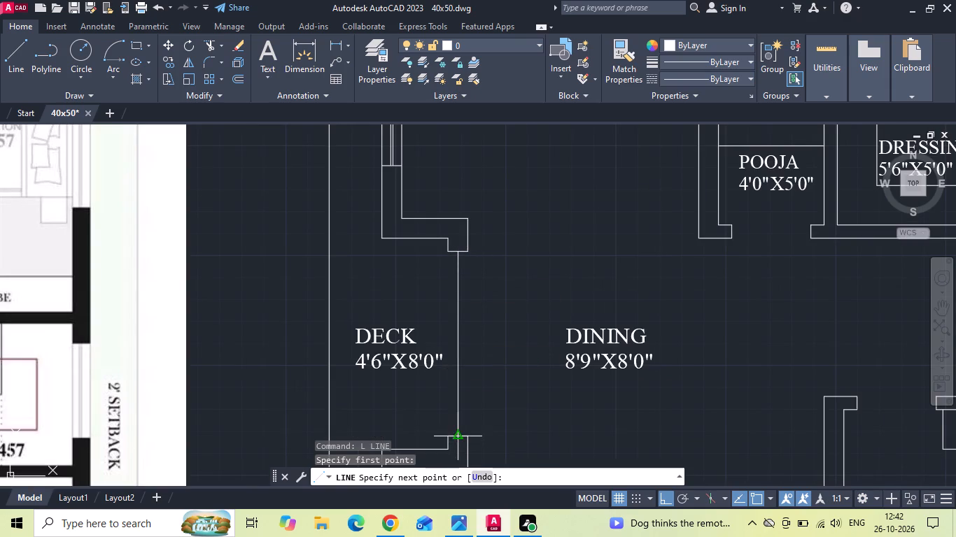
click(460, 438)
key(Escape)
Draw the lower door panel from the opening line's midpoint, 1" toward dining and down to the lower wall stub.
text(L)
key(space)
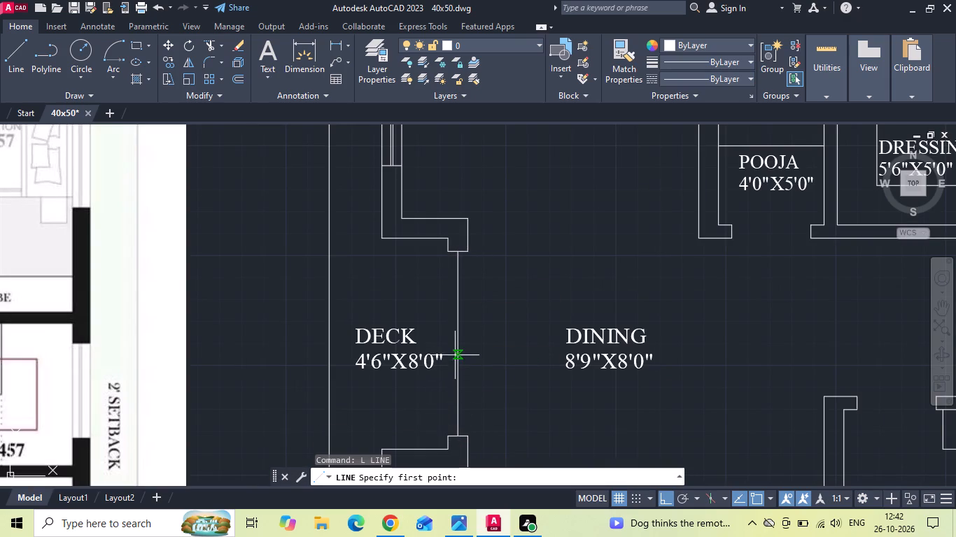
click(458, 343)
text(1)
key(space)
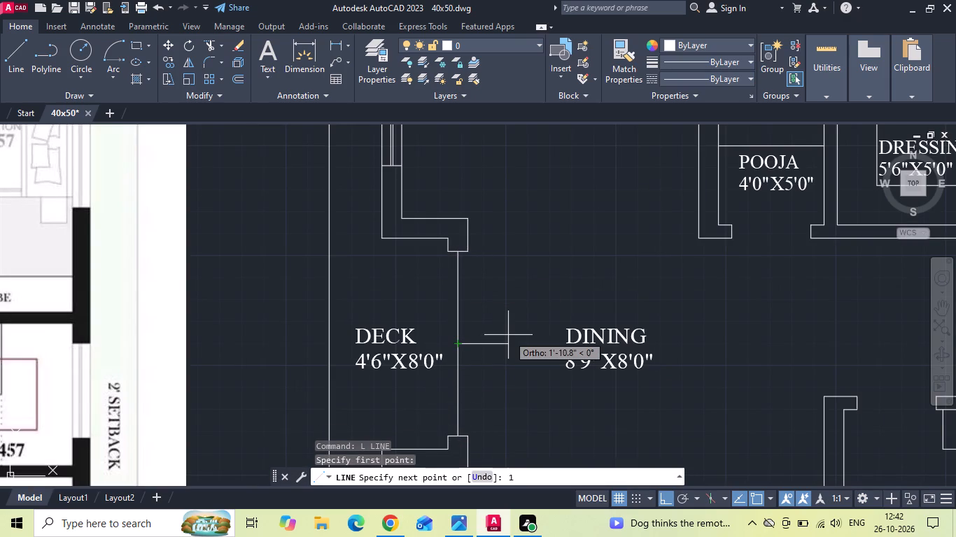
scroll(470, 453, up, 3)
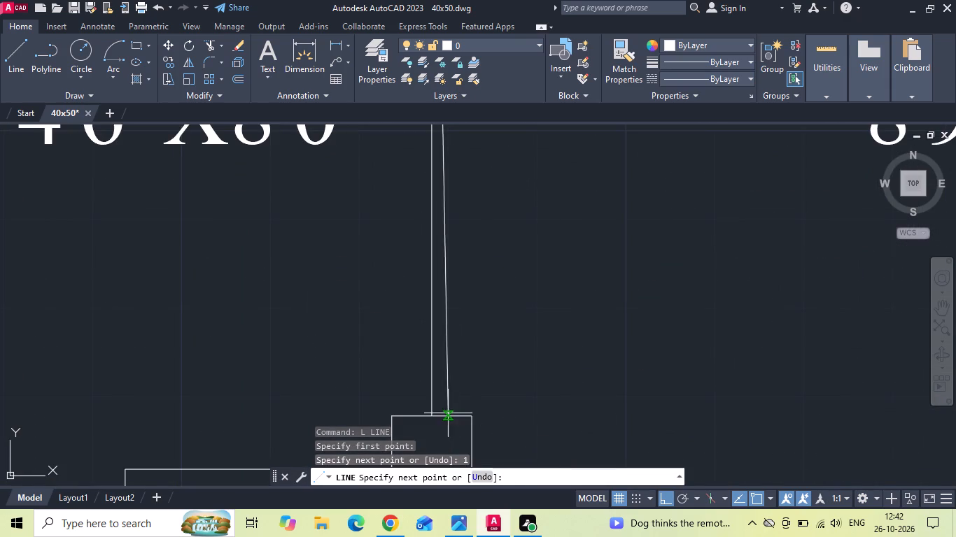
click(440, 415)
key(Escape)
scroll(455, 437, down, 2)
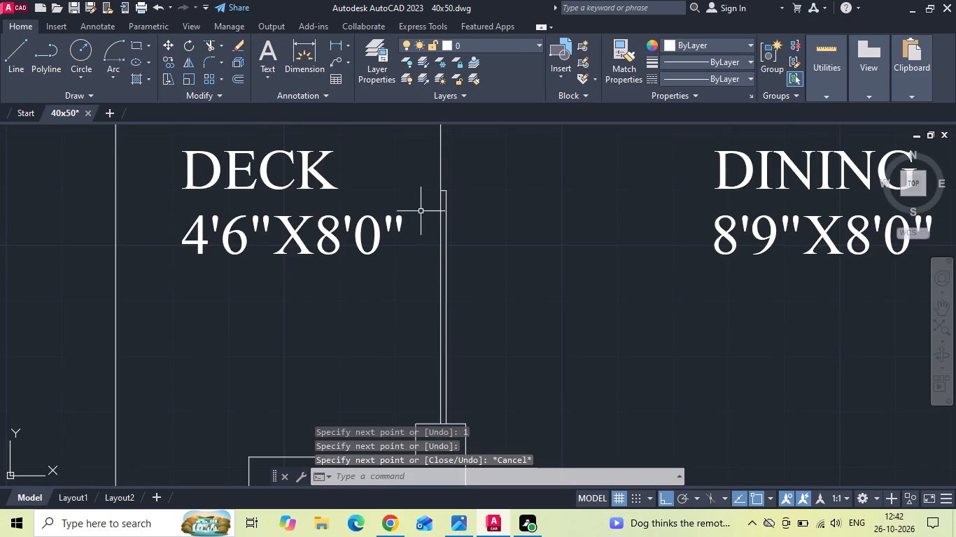
Draw the upper door panel from the opening line's midpoint, 1" toward deck and up to the upper wall stub.
middle_drag(421, 211, 421, 308)
scroll(426, 285, up, 2)
text(L)
key(space)
scroll(443, 295, up, 1)
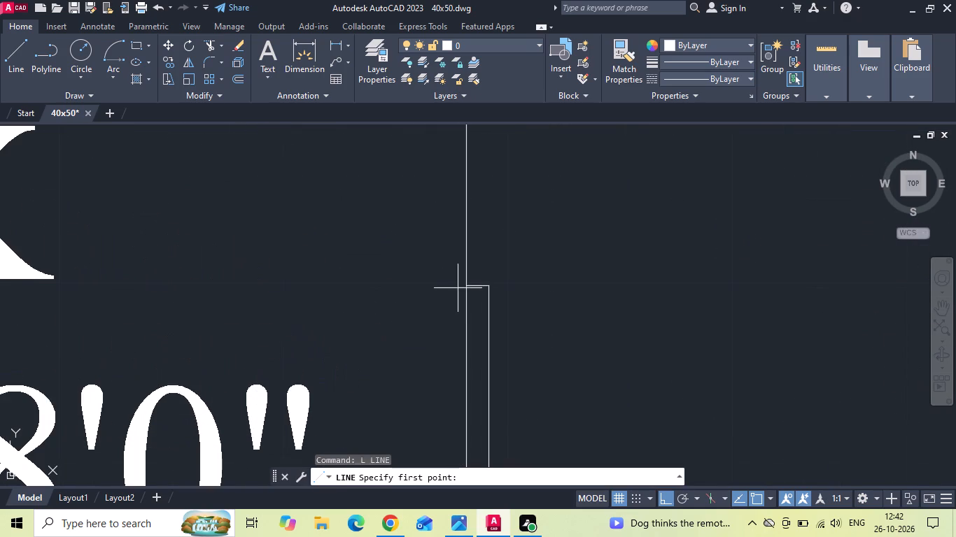
drag(465, 285, 444, 288)
text(1)
key(space)
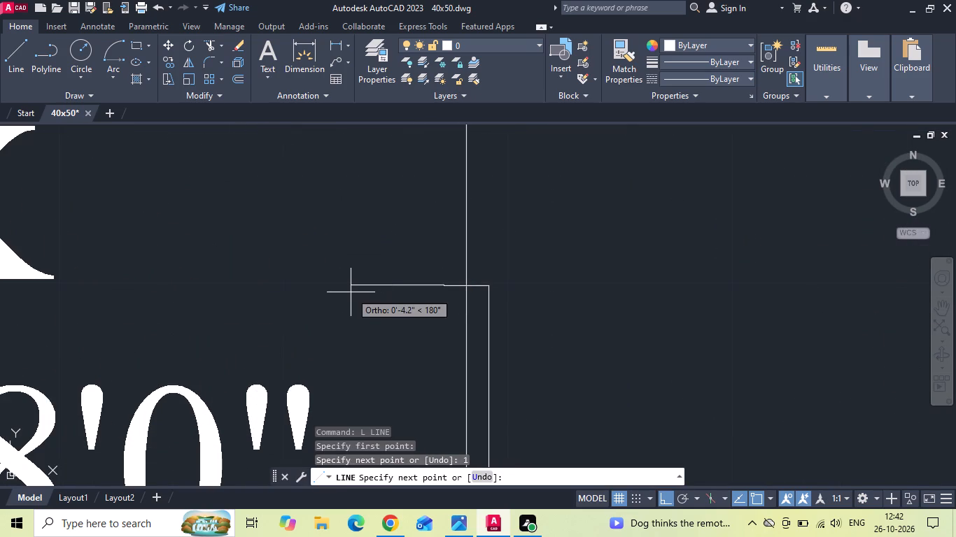
scroll(365, 306, down, 2)
middle_drag(377, 199, 367, 358)
scroll(365, 380, down, 1)
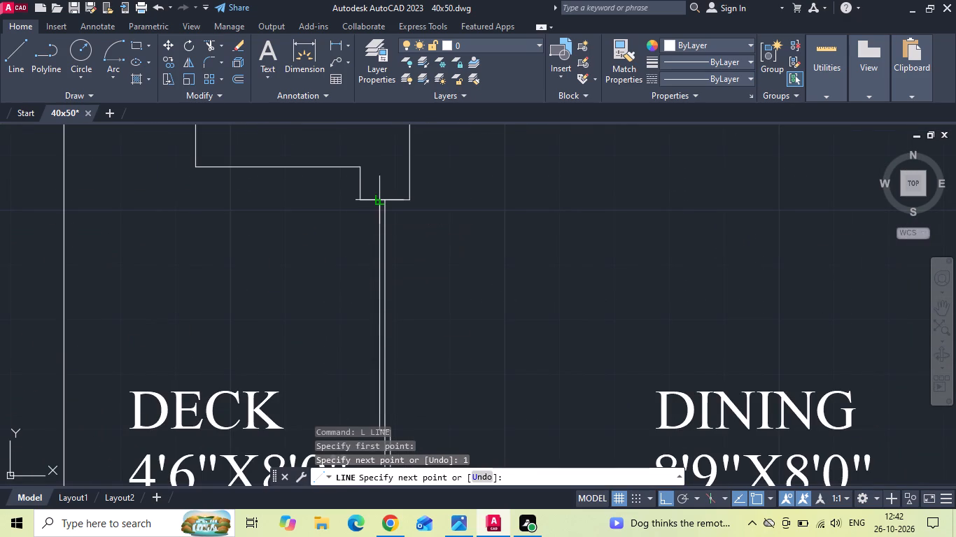
click(377, 199)
key(Escape)
Save the drawing.
key(ctrl+s)
key(ctrl+s)
key(ctrl+s)
key(ctrl+s)
key(ctrl+s)
Copy the whole floor plan with its boundary horizontally to the empty area right of the loose door symbols.
scroll(424, 211, down, 3)
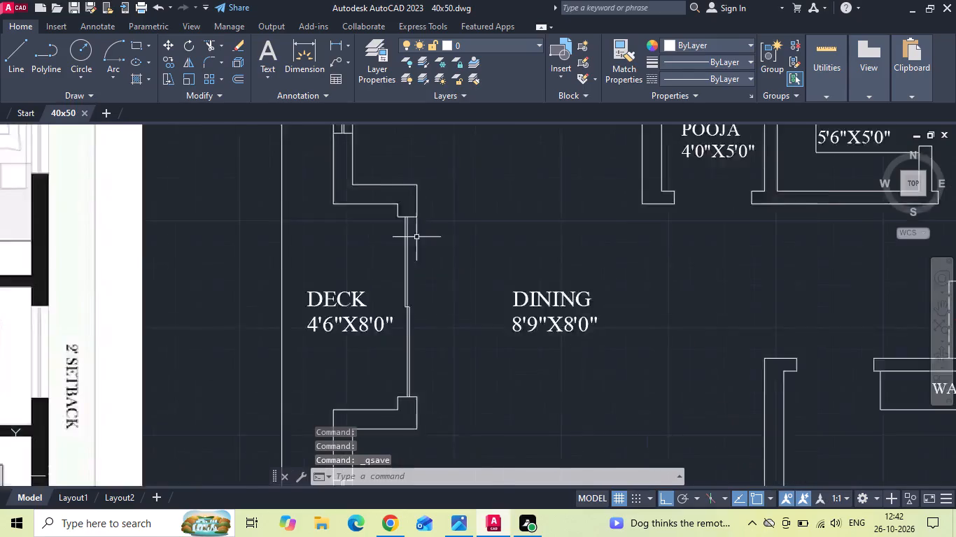
scroll(416, 238, down, 1)
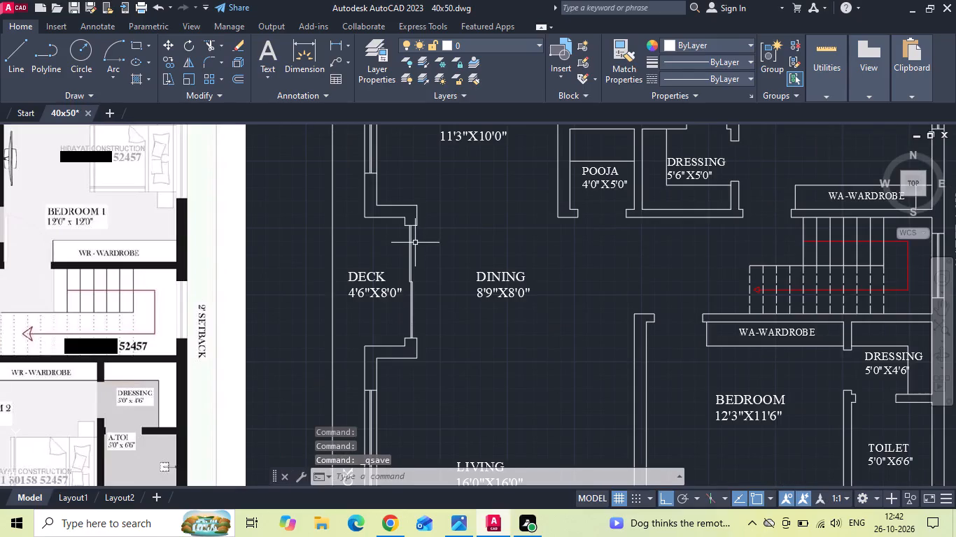
scroll(415, 245, down, 1)
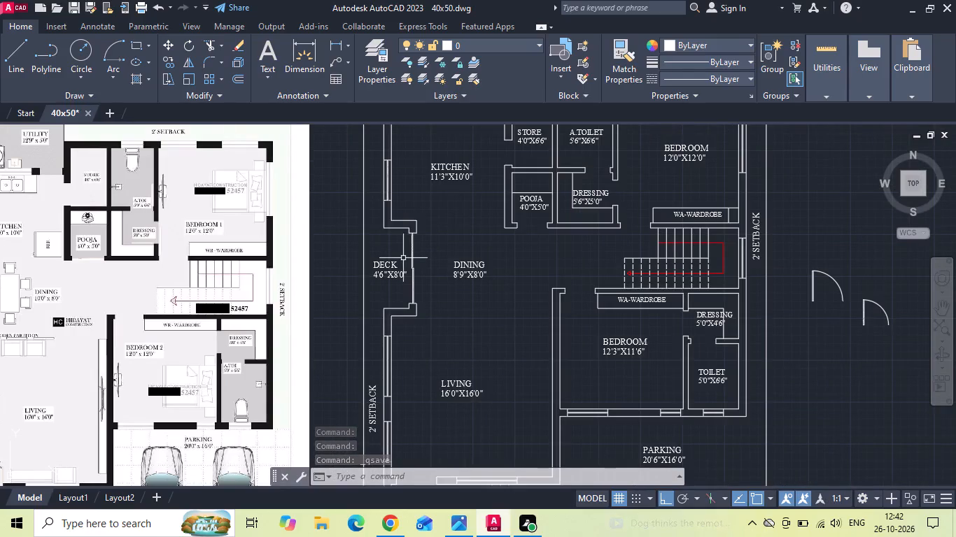
scroll(403, 258, down, 1)
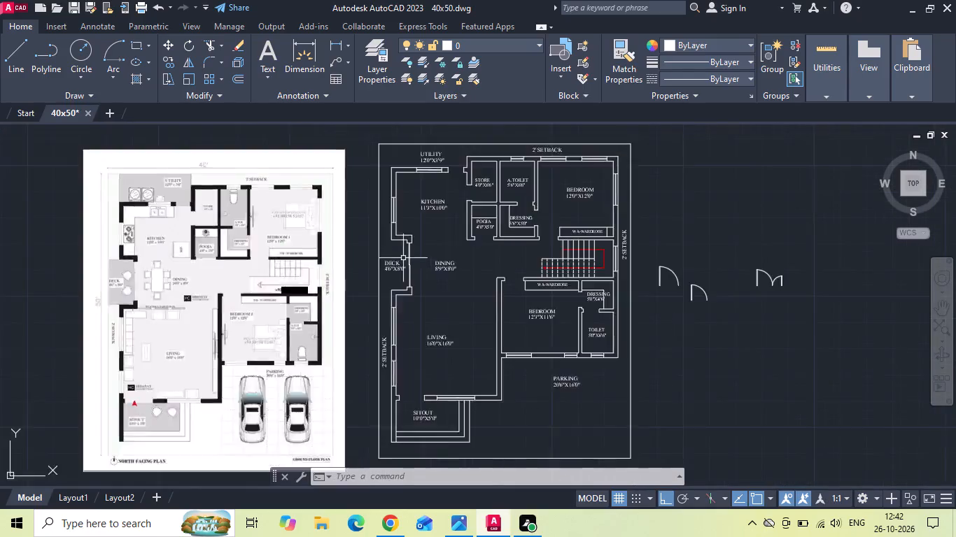
scroll(403, 258, down, 1)
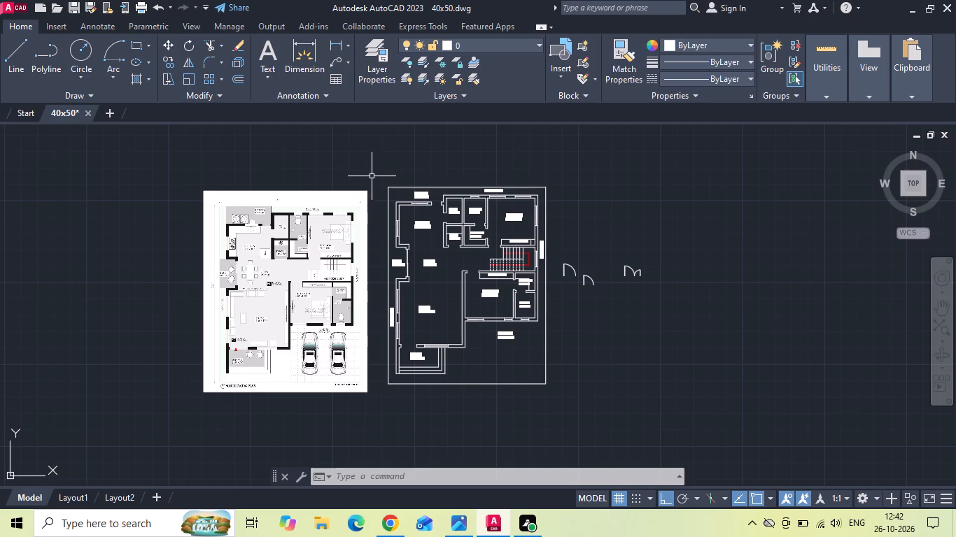
drag(377, 179, 383, 184)
click(554, 406)
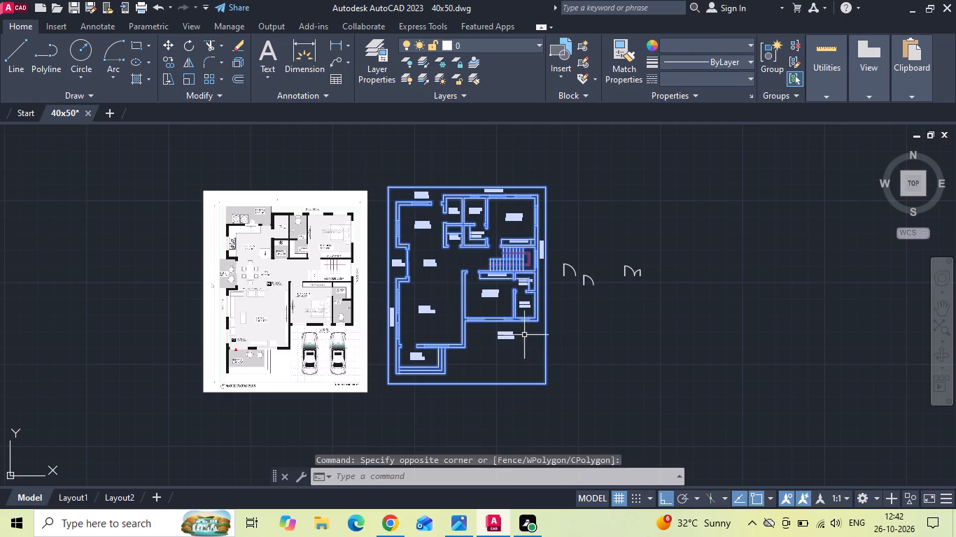
right_click(463, 309)
click(487, 296)
middle_drag(430, 309, 301, 282)
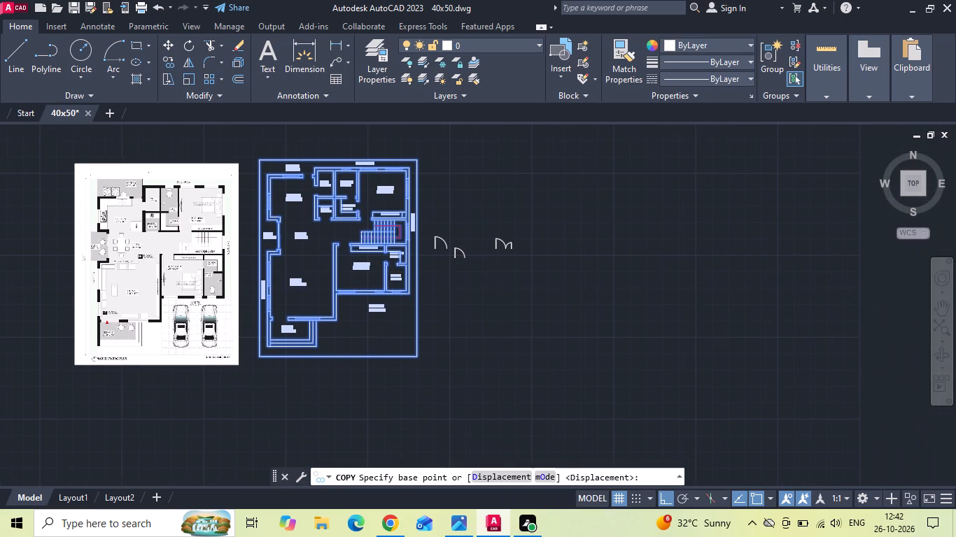
drag(297, 280, 304, 279)
click(564, 277)
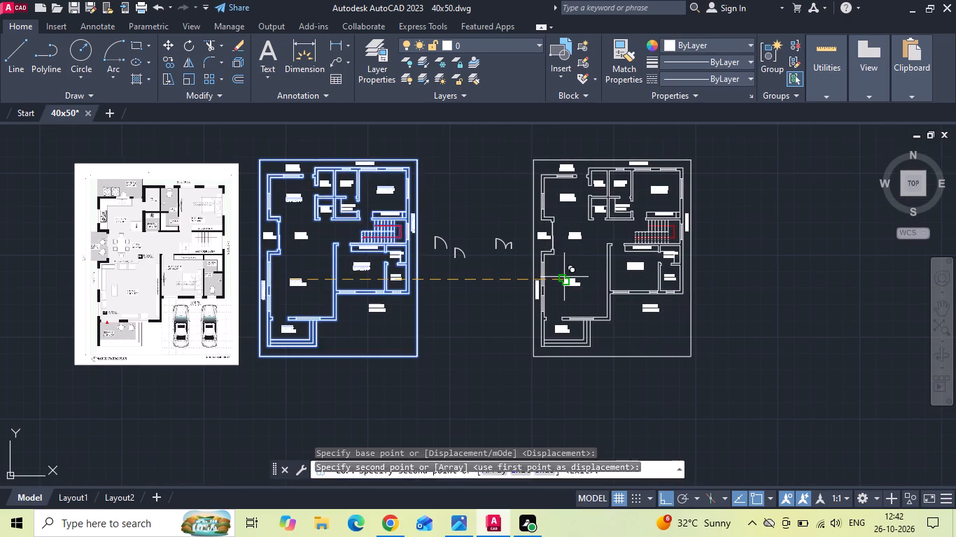
key(Escape)
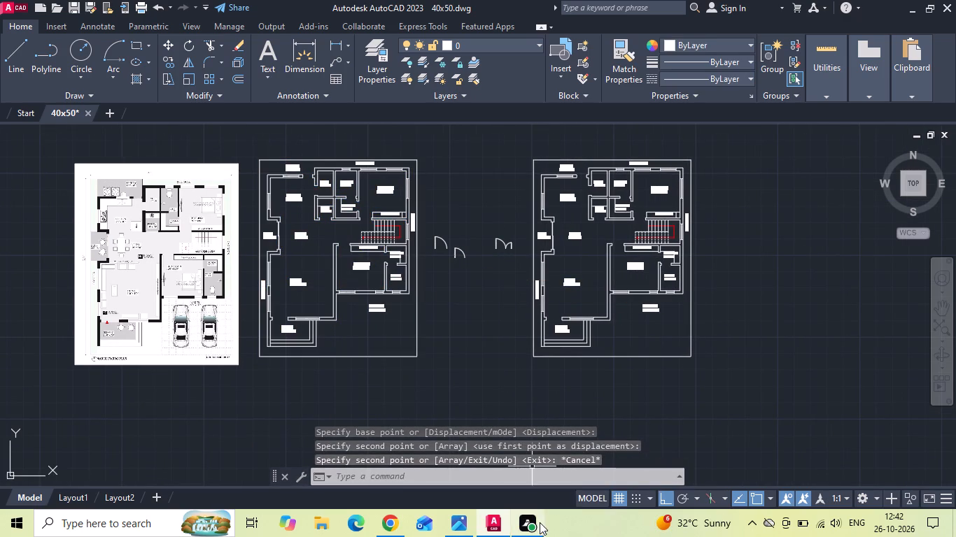
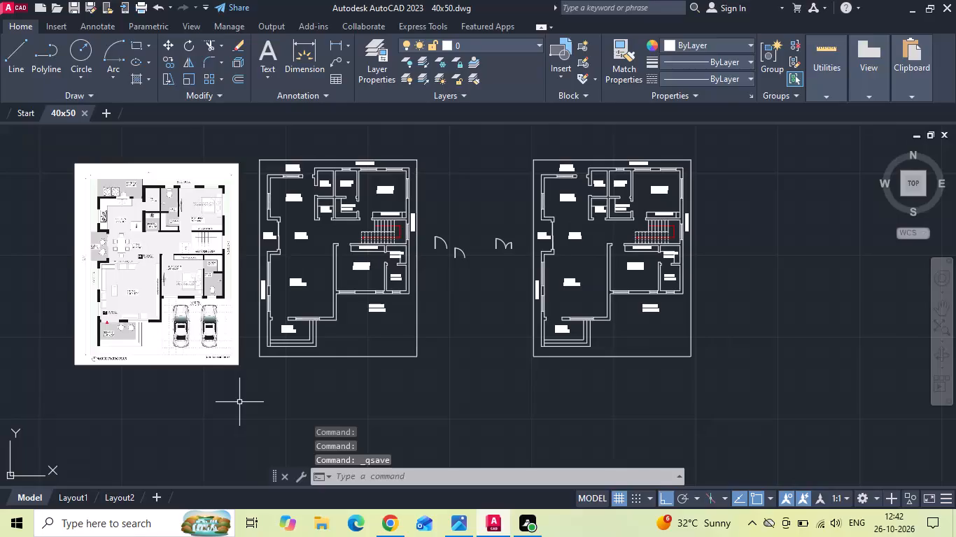
Move the larger single door symbol into the 12'0"X12'0" bedroom's opening, snapping its arc end to the lower wall corner beside the wardrobe.
middle_drag(253, 376, 277, 403)
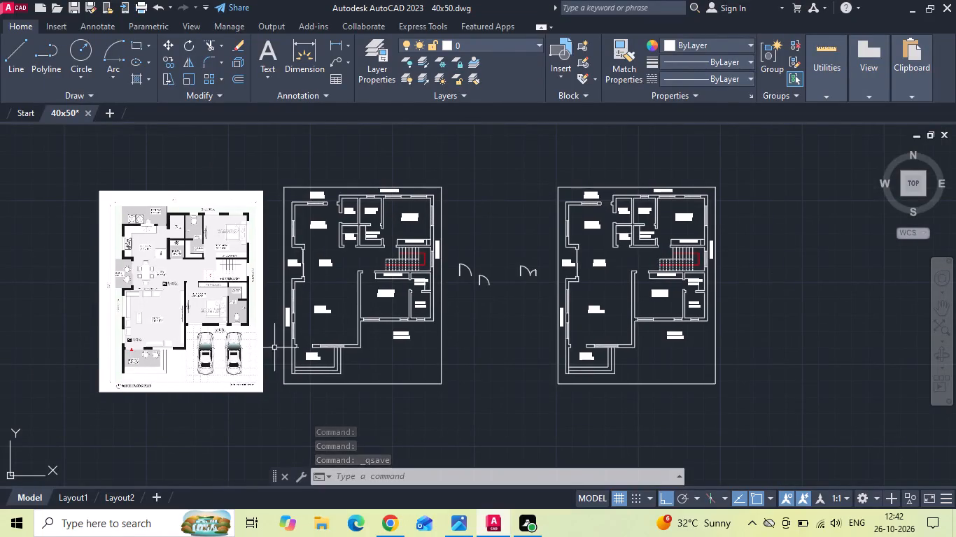
scroll(330, 202, up, 2)
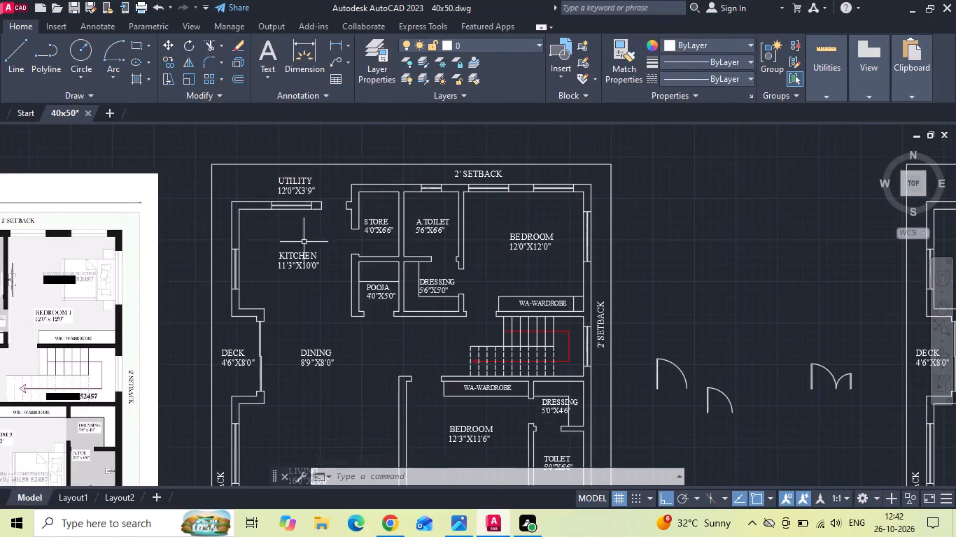
scroll(295, 267, down, 1)
scroll(589, 322, up, 2)
drag(486, 346, 444, 364)
click(441, 365)
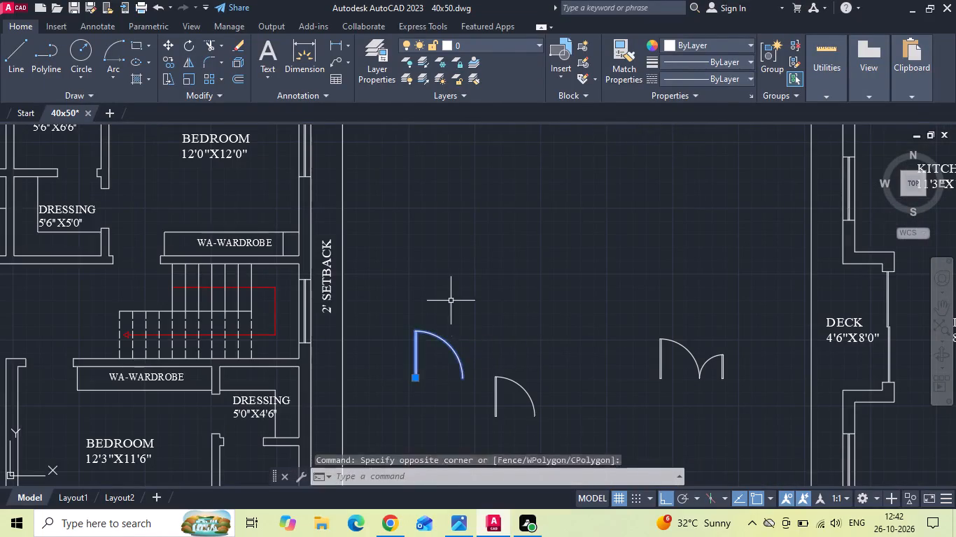
right_click(449, 297)
click(480, 259)
scroll(470, 365, up, 2)
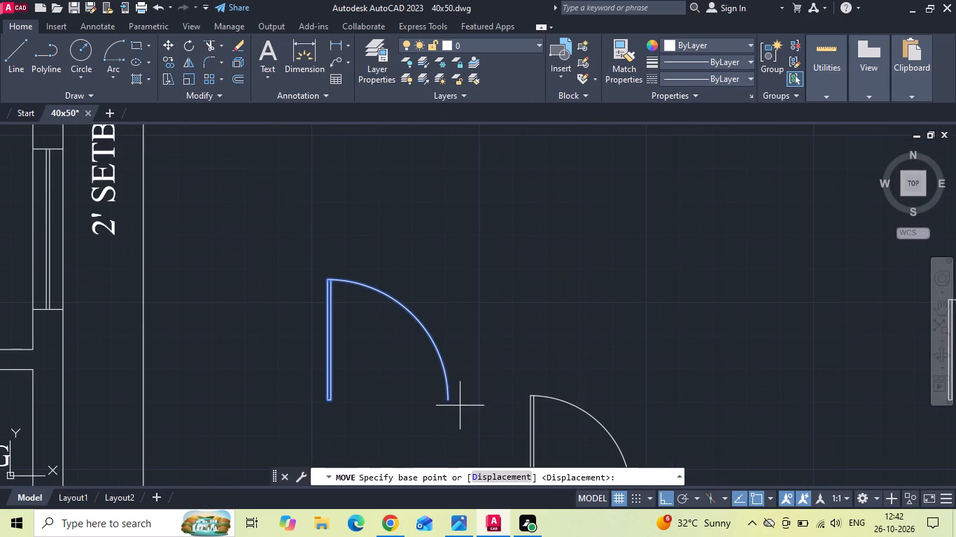
click(449, 399)
scroll(456, 394, down, 3)
scroll(276, 336, up, 3)
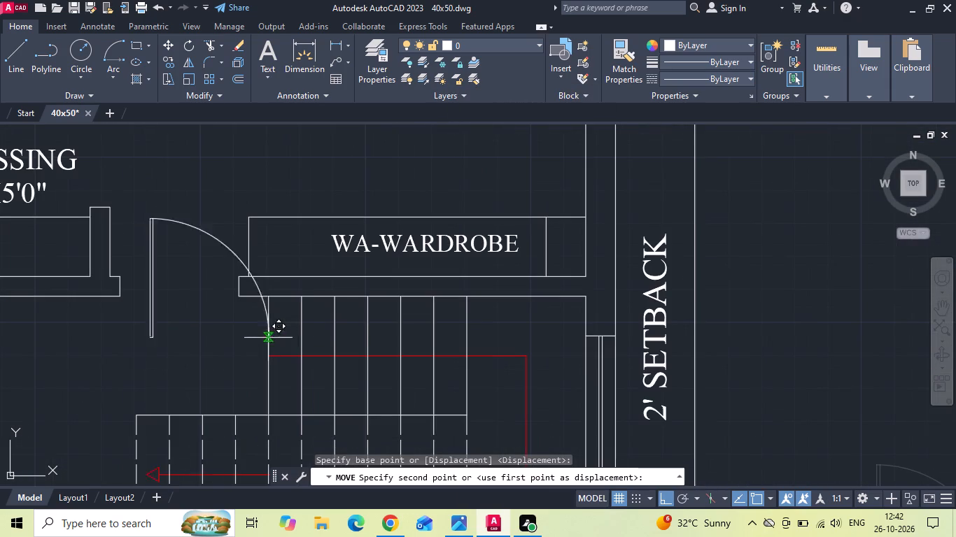
click(241, 300)
key(Escape)
Copy the 12'0"X12'0" bedroom's door down into the 12'3"X11'6" bedroom, near its wardrobe.
drag(214, 182, 193, 213)
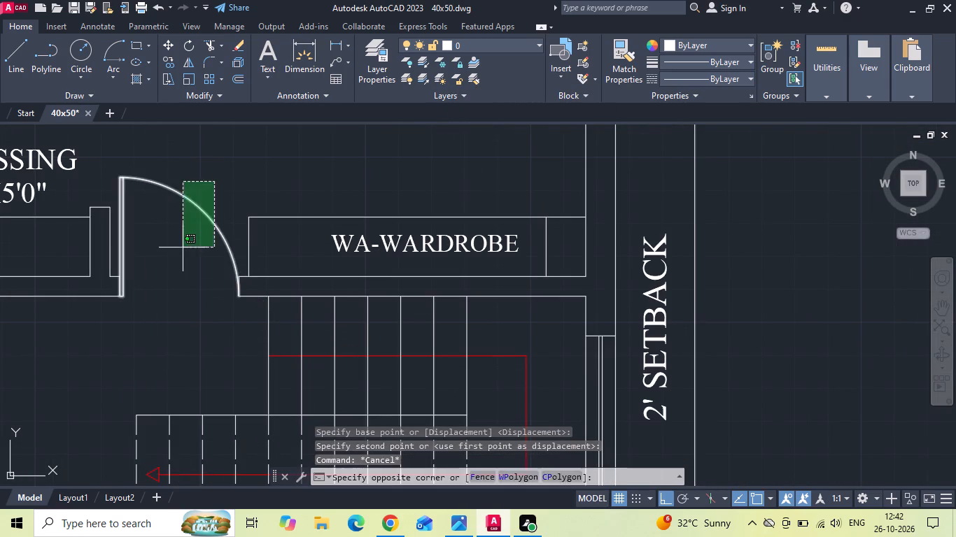
click(183, 248)
right_click(182, 248)
click(207, 270)
scroll(214, 204, down, 2)
drag(195, 234, 192, 277)
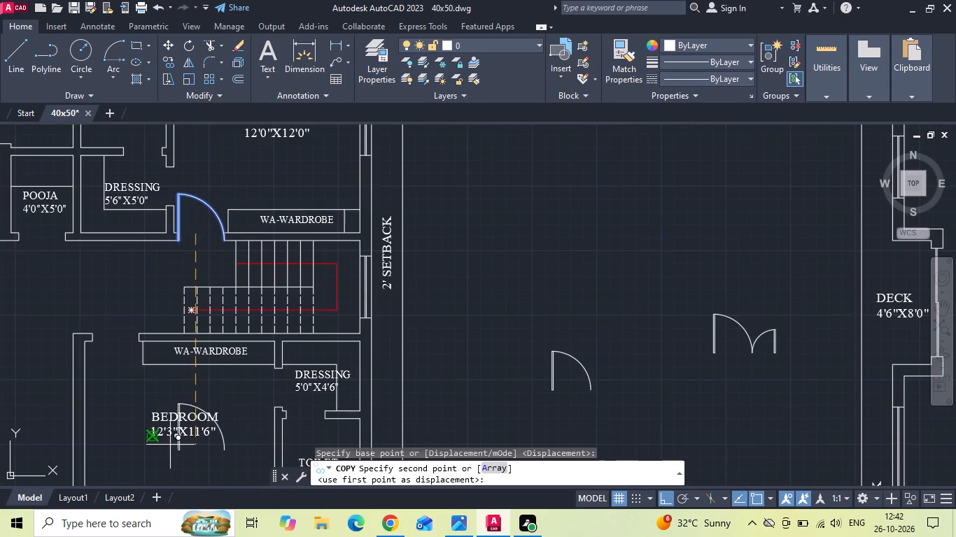
scroll(170, 445, up, 2)
click(185, 316)
key(Escape)
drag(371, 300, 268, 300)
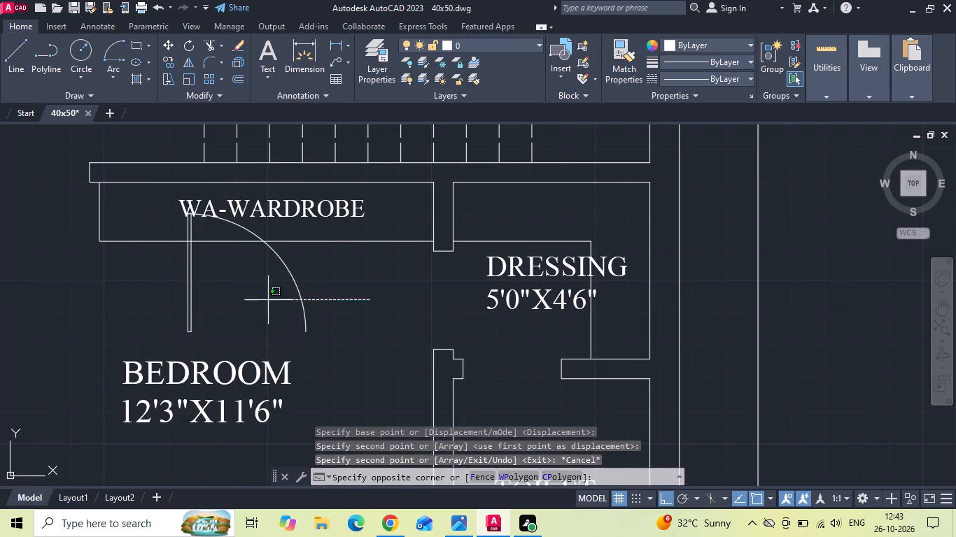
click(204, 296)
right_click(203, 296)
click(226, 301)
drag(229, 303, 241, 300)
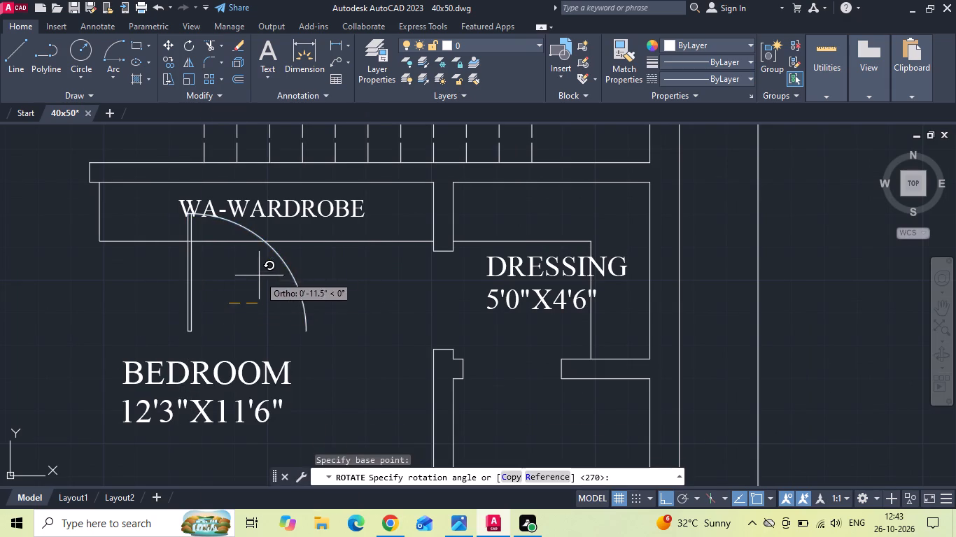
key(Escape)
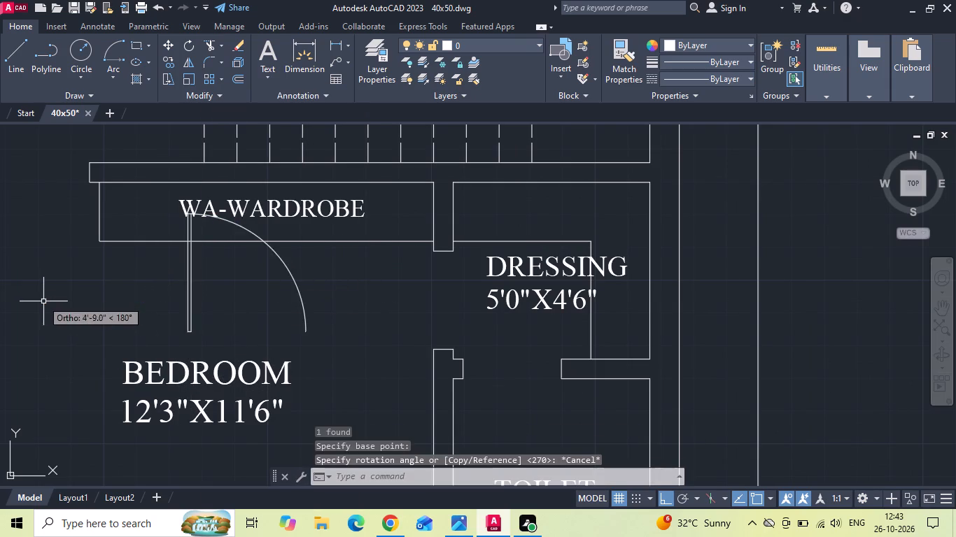
Mirror the copied door in the 12'3"X11'6" bedroom about a horizontal line below it, erasing the source.
drag(341, 293, 283, 305)
click(275, 306)
text(MI)
key(space)
middle_drag(296, 291, 359, 224)
drag(405, 386, 384, 390)
click(225, 391)
scroll(237, 363, down, 2)
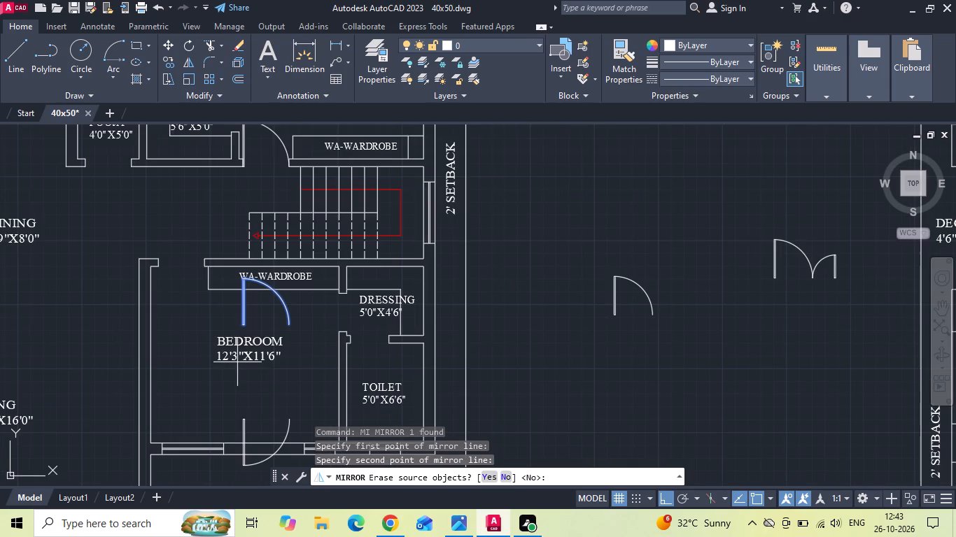
text(Y)
key(space)
Move the mirrored door by its arc end to the upper wall corner at the 12'3"X11'6" bedroom's entrance opening.
drag(291, 422, 279, 425)
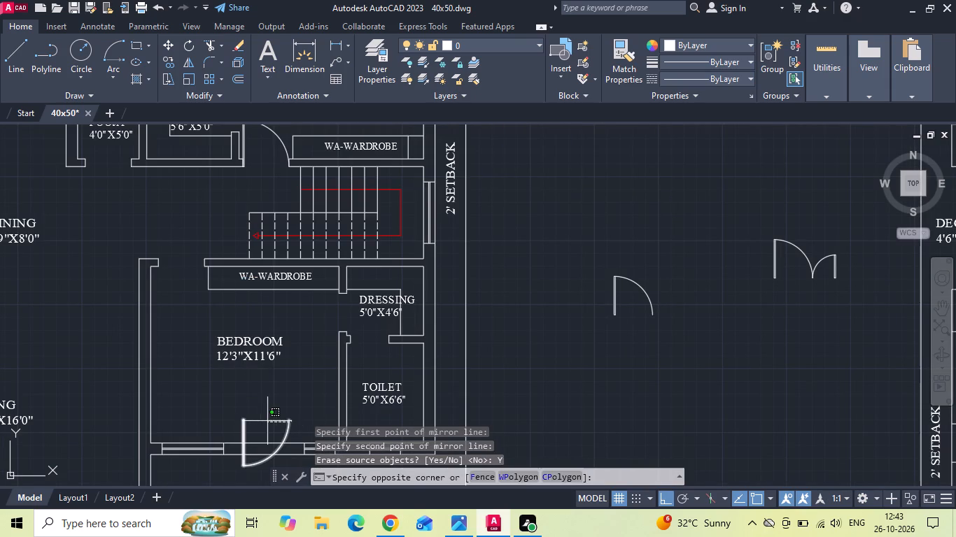
click(264, 422)
right_click(261, 420)
click(323, 254)
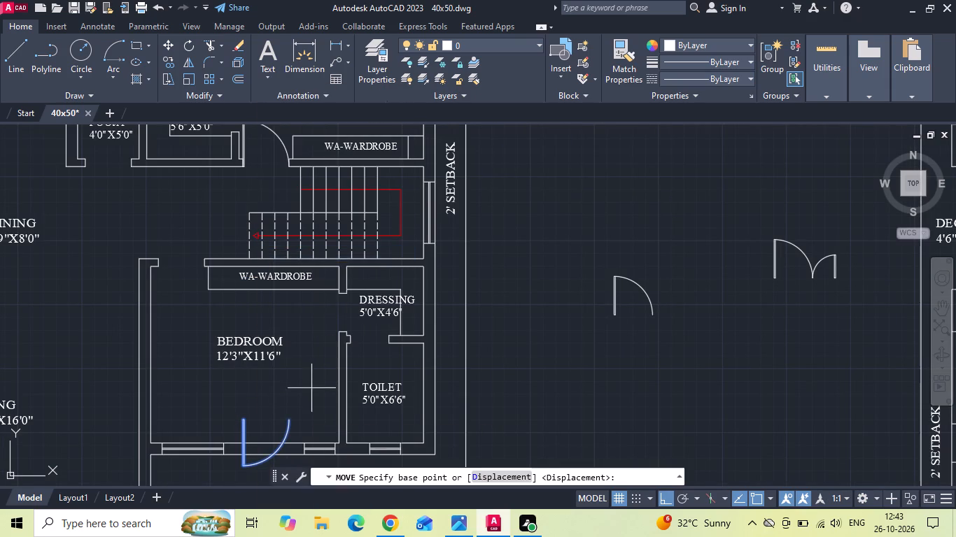
scroll(308, 434, up, 2)
click(258, 397)
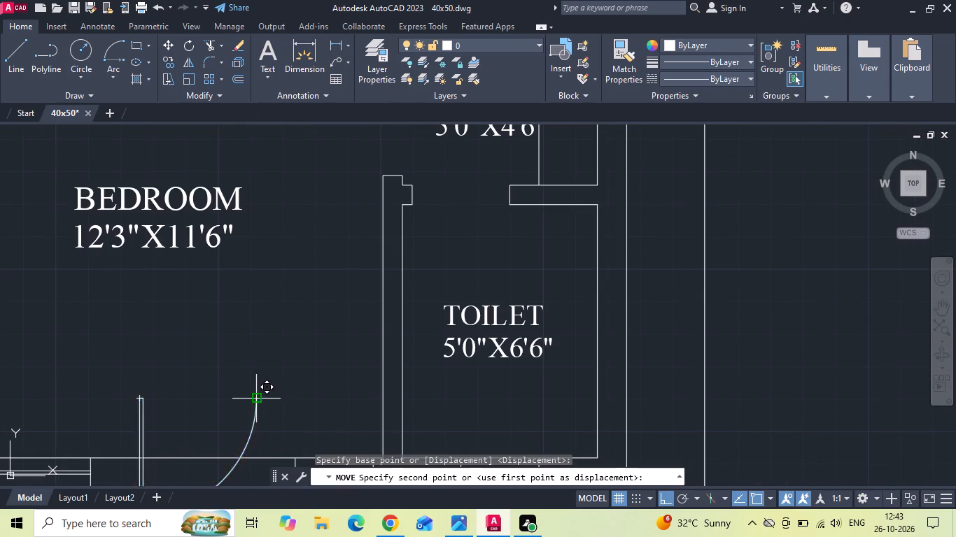
scroll(281, 410, down, 3)
scroll(171, 292, up, 2)
scroll(232, 327, up, 2)
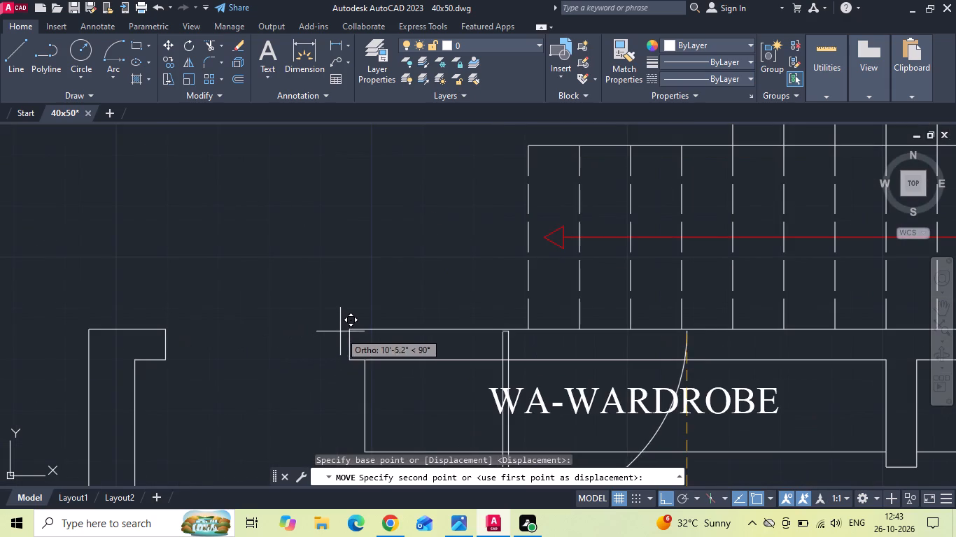
click(347, 328)
scroll(267, 308, down, 2)
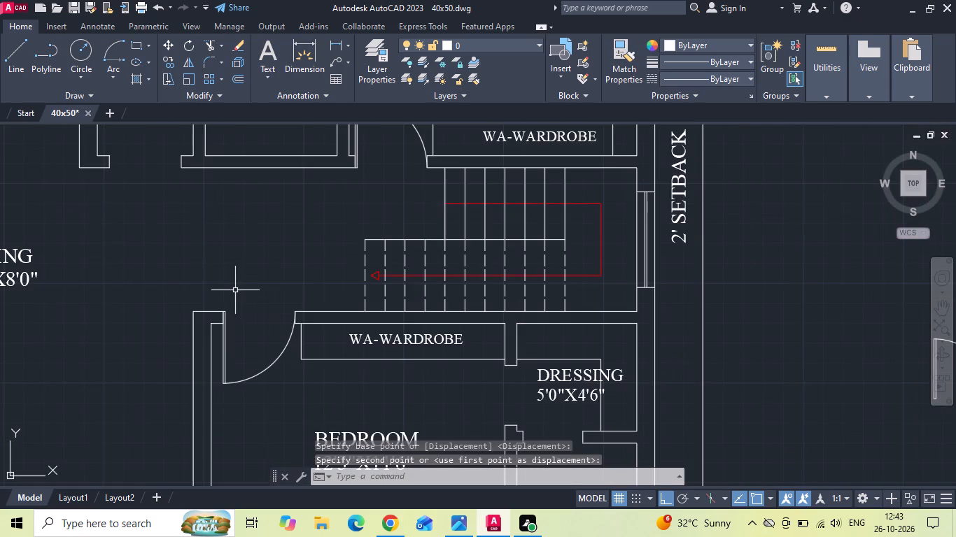
Move the 12'3"X11'6" bedroom's door down so its arc end meets the midpoint of the wall end.
scroll(227, 343, down, 2)
scroll(237, 341, up, 3)
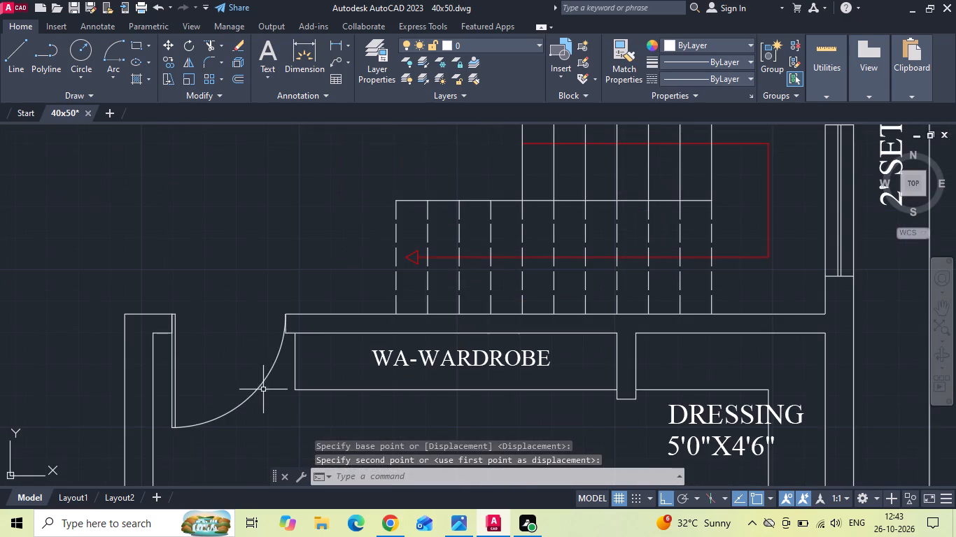
click(263, 389)
click(236, 355)
right_click(231, 317)
click(276, 247)
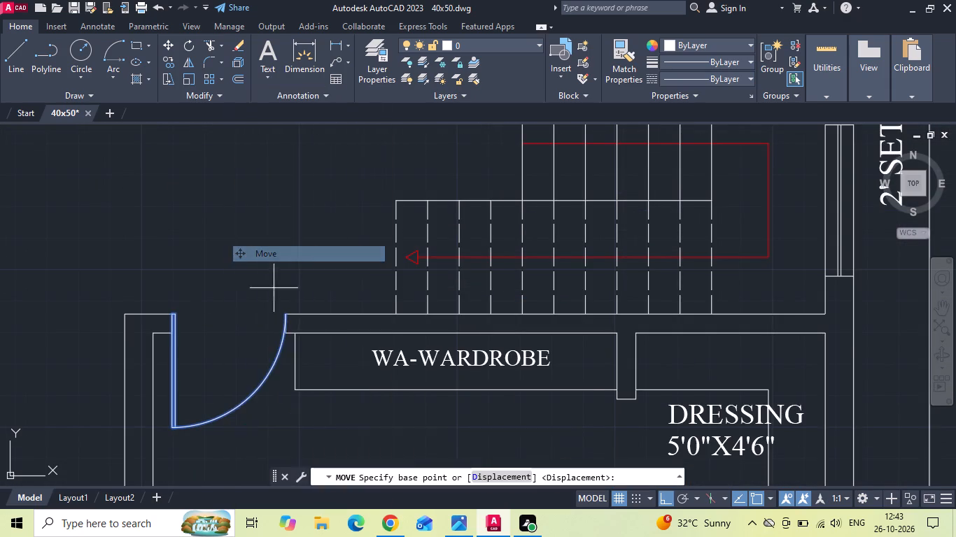
scroll(275, 302, up, 4)
click(319, 313)
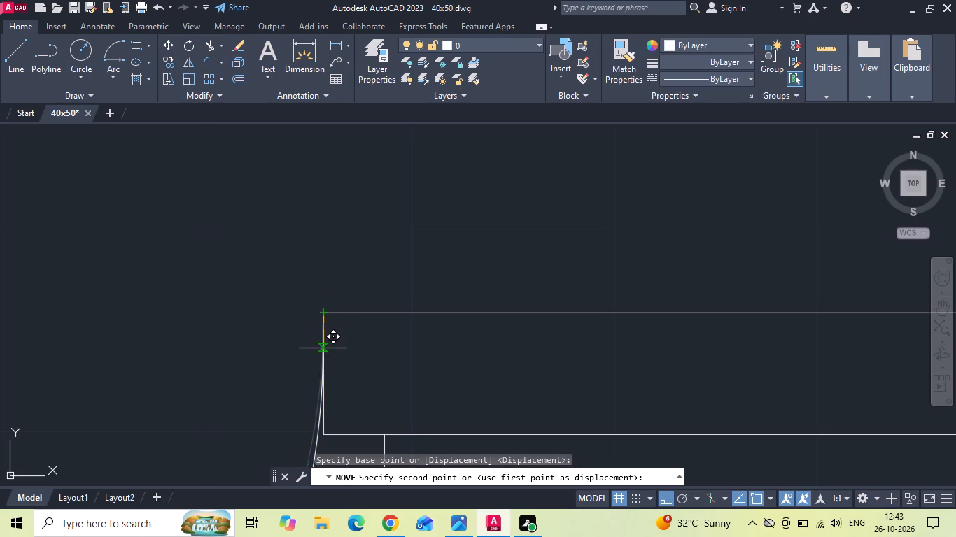
click(322, 371)
Move the 12'0"X12'0" bedroom's door up so its arc end meets the midpoint of the wall end.
scroll(345, 267, down, 6)
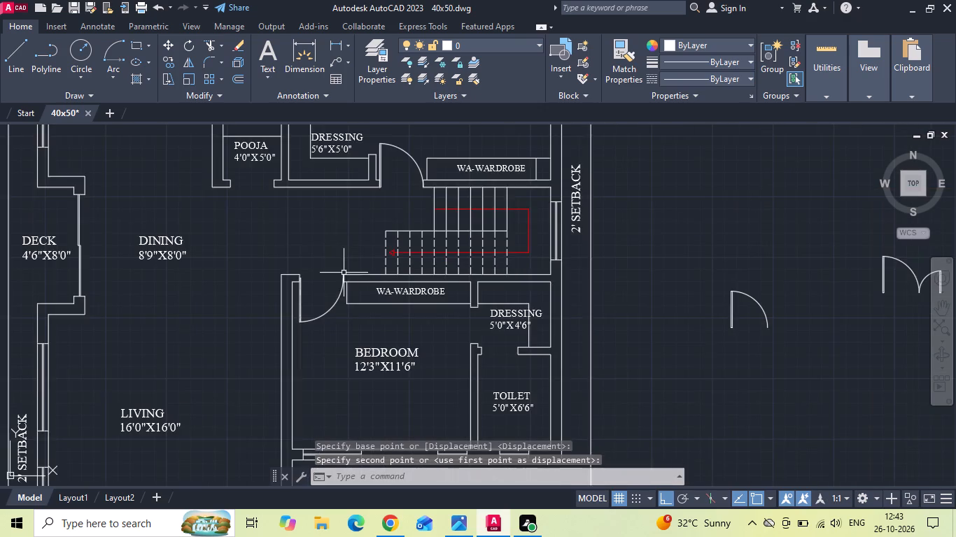
middle_drag(337, 241, 309, 295)
scroll(372, 212, up, 2)
click(374, 195)
right_click(367, 151)
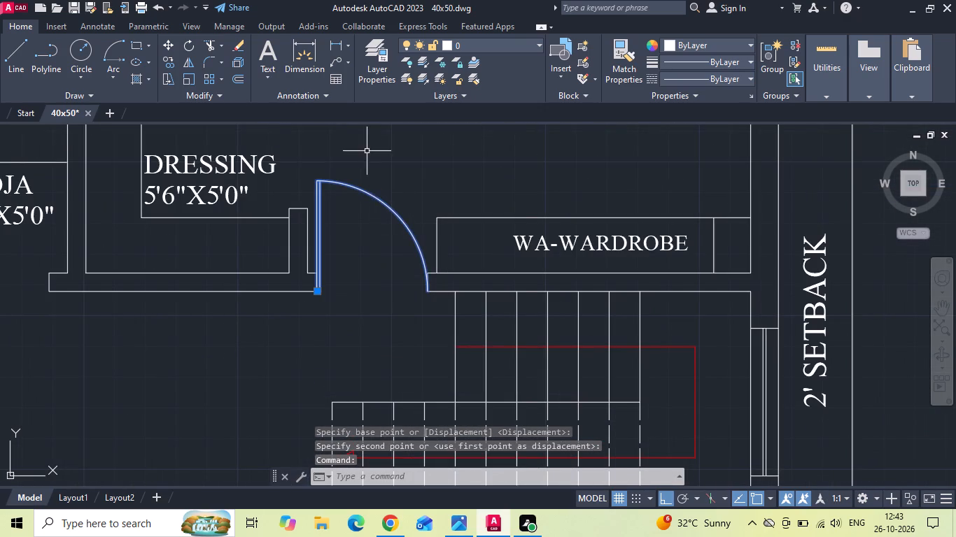
click(405, 257)
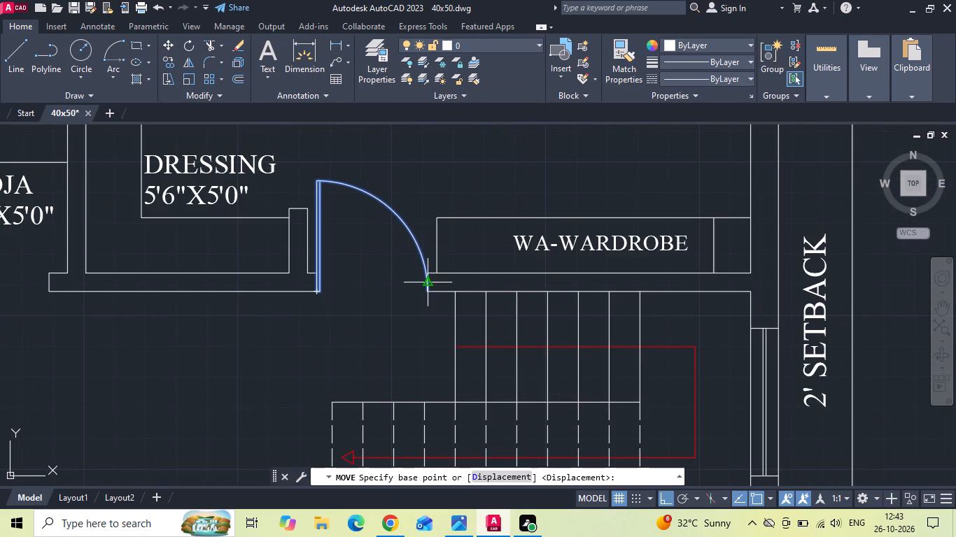
scroll(437, 282, up, 1)
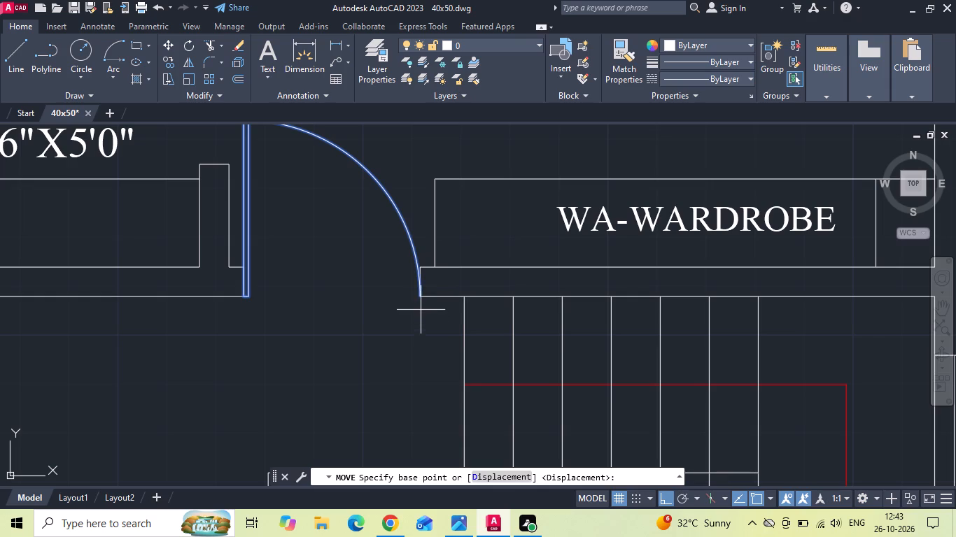
click(421, 297)
click(420, 279)
Move the remaining single door symbol into the opening between A.TOILET and its dressing room, with Ortho off.
scroll(347, 286, down, 5)
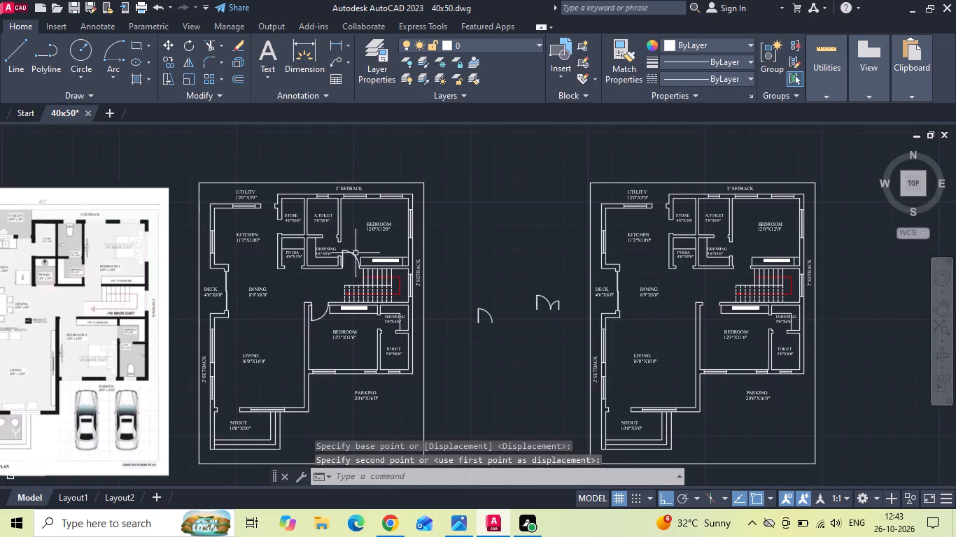
scroll(452, 303, up, 1)
click(516, 307)
click(499, 337)
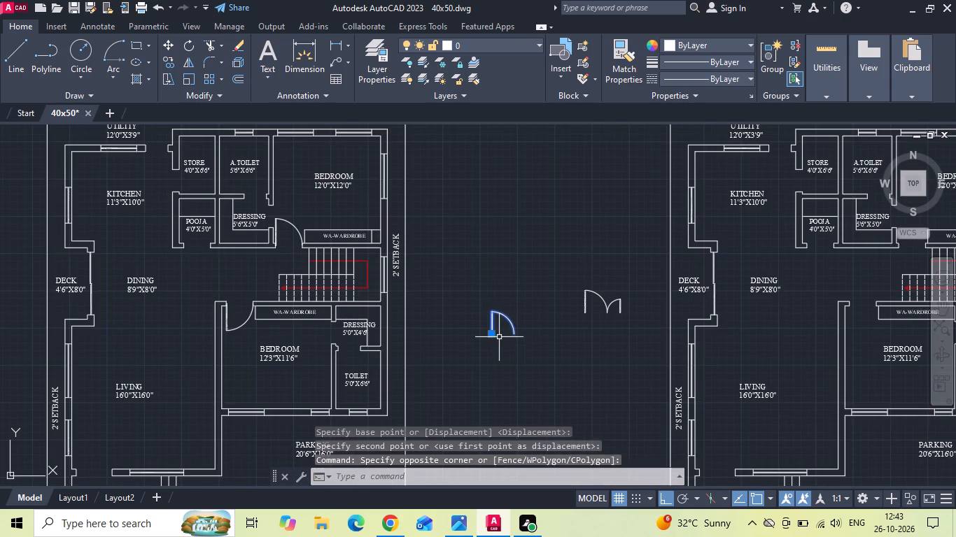
right_click(499, 338)
click(533, 250)
drag(493, 305, 468, 329)
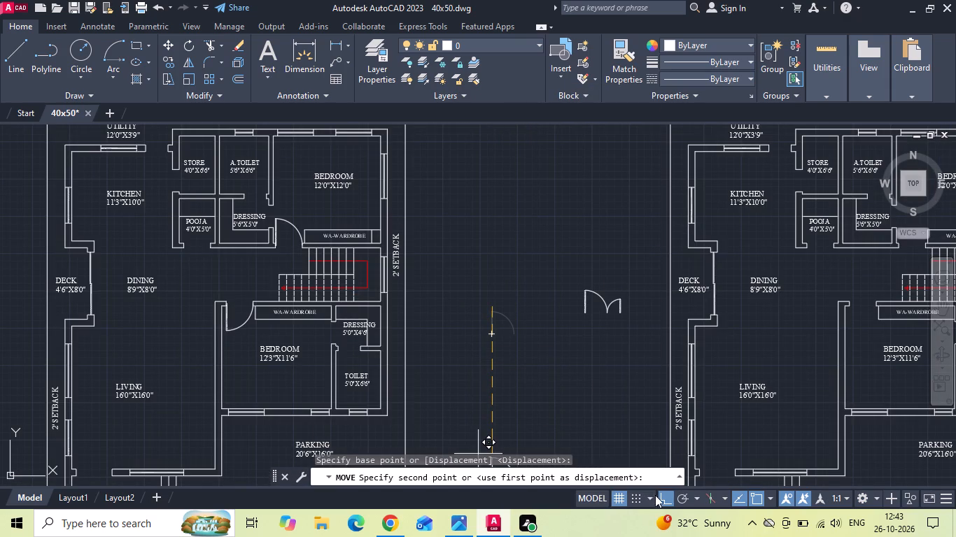
drag(661, 492, 655, 484)
scroll(204, 178, up, 3)
middle_drag(350, 217, 325, 268)
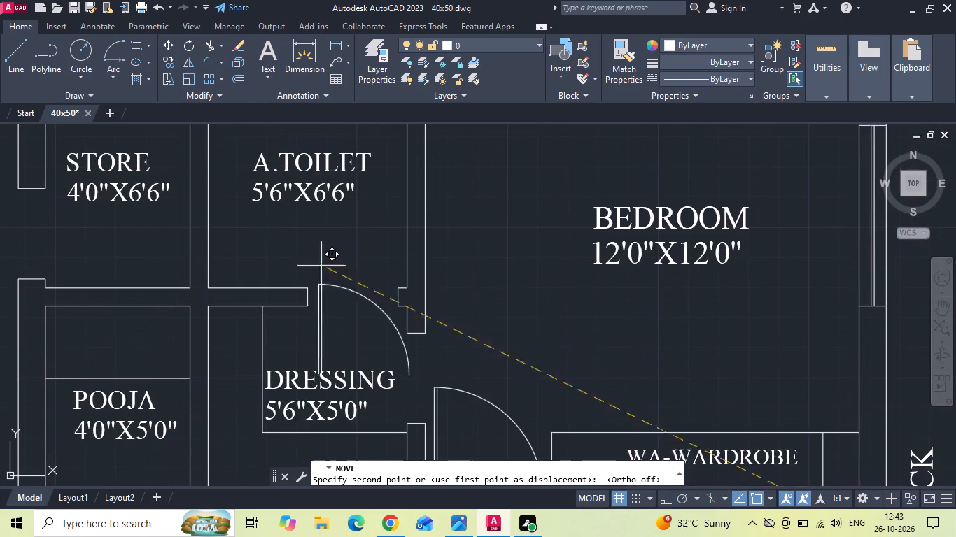
click(321, 190)
key(Escape)
Mirror the A.TOILET door about a vertical line with Ortho on, erasing the source.
drag(372, 213, 356, 252)
click(352, 259)
text(MI)
key(F8)
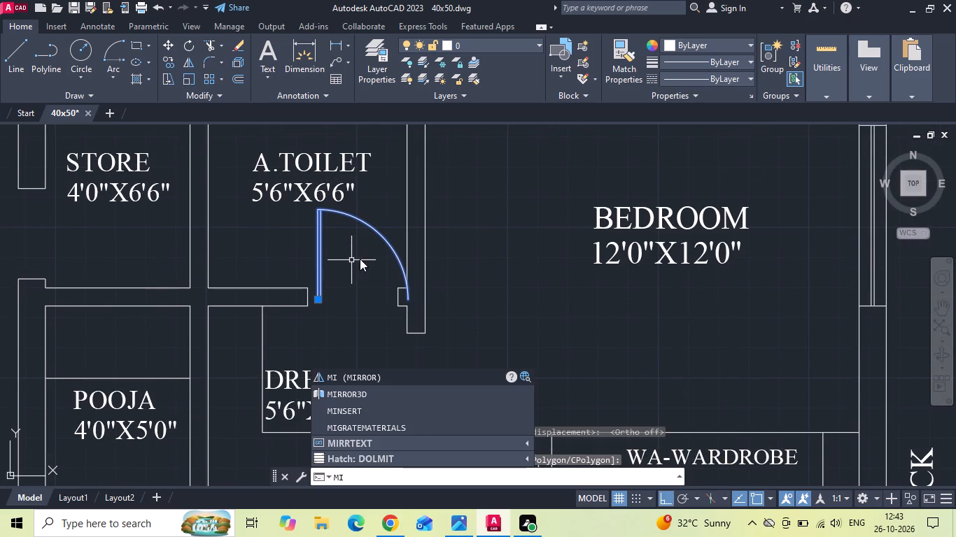
drag(360, 259, 356, 270)
key(space)
click(349, 263)
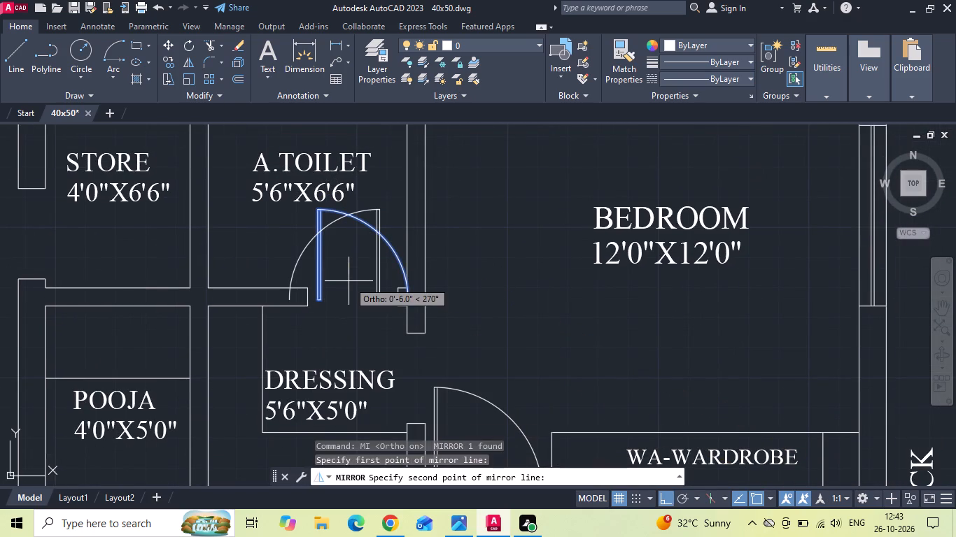
click(349, 281)
text(Y)
key(space)
Move the mirrored A.TOILET door horizontally so its arc end meets the wall end and its leaf meets the opposite jamb.
drag(338, 270, 332, 267)
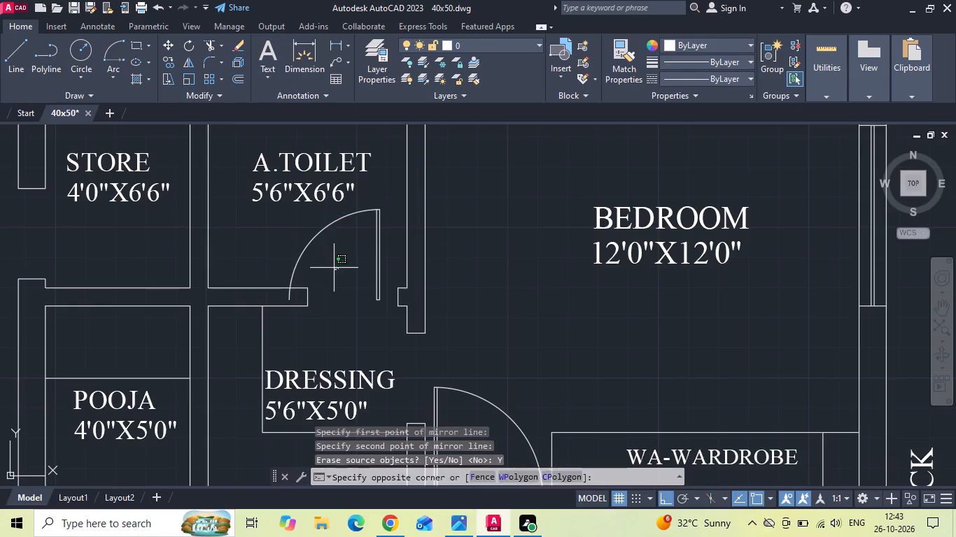
drag(332, 267, 316, 259)
click(277, 220)
right_click(277, 220)
click(303, 257)
scroll(283, 318, up, 2)
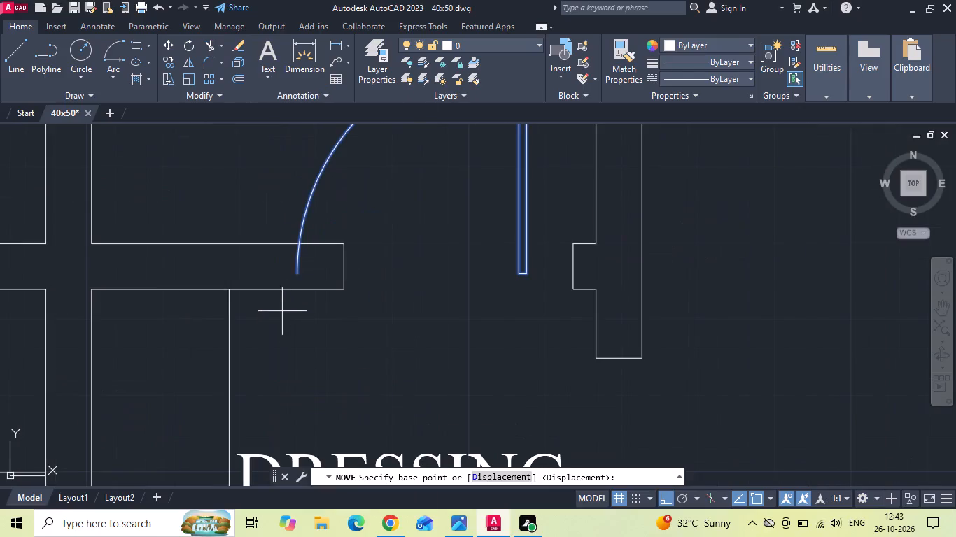
click(294, 270)
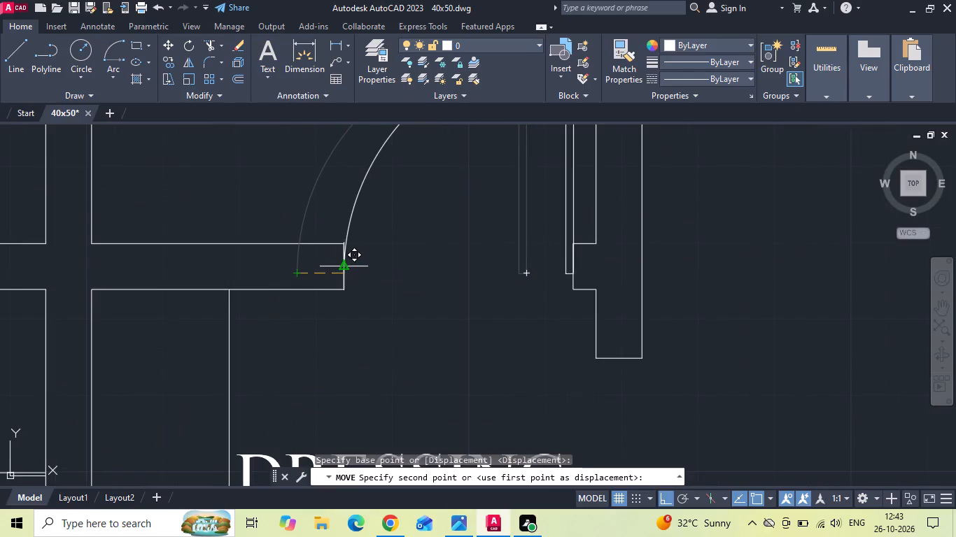
click(342, 266)
Move the double door symbol into the LIVING–SITOUT opening, its outer leaf corner at the midpoint of the wall end beside the window.
scroll(405, 285, down, 3)
scroll(347, 257, down, 2)
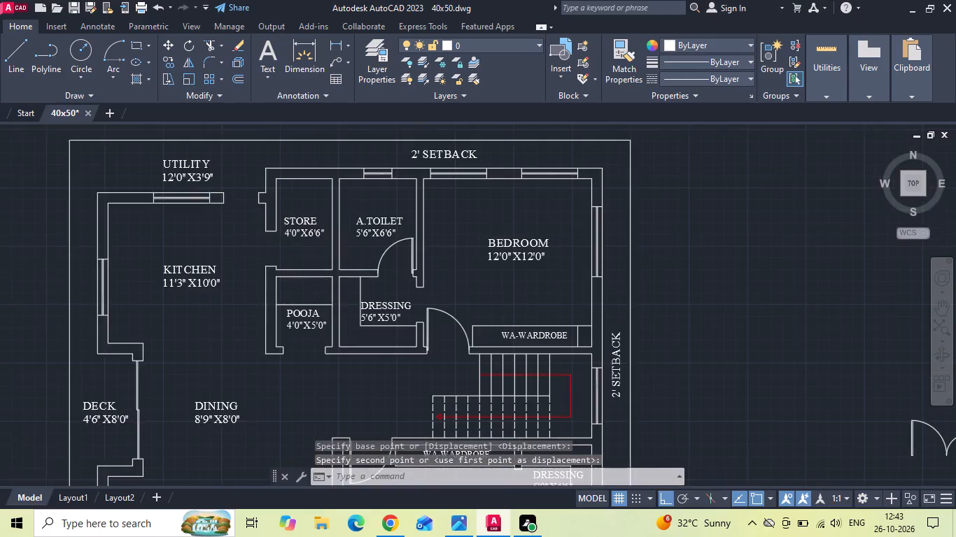
scroll(316, 254, down, 1)
click(554, 324)
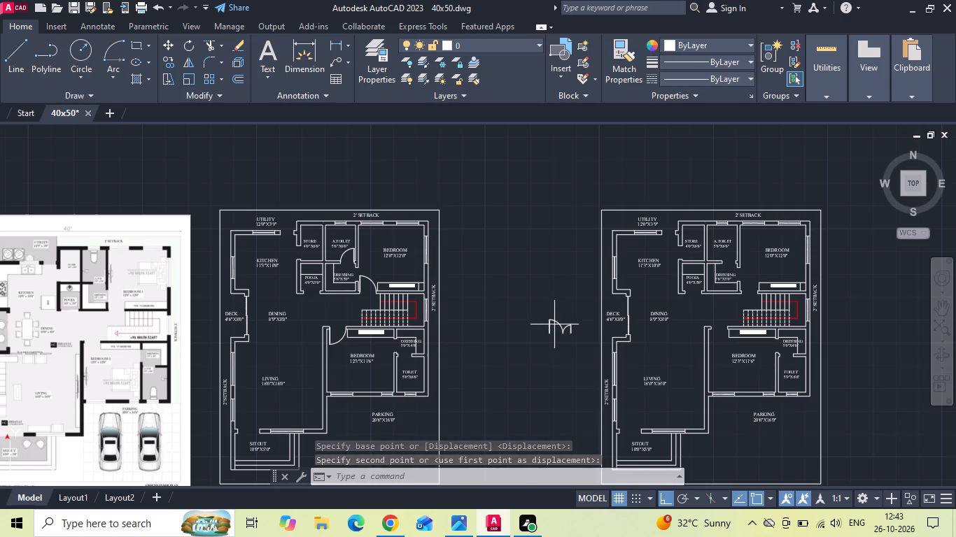
click(554, 307)
right_click(551, 306)
click(571, 255)
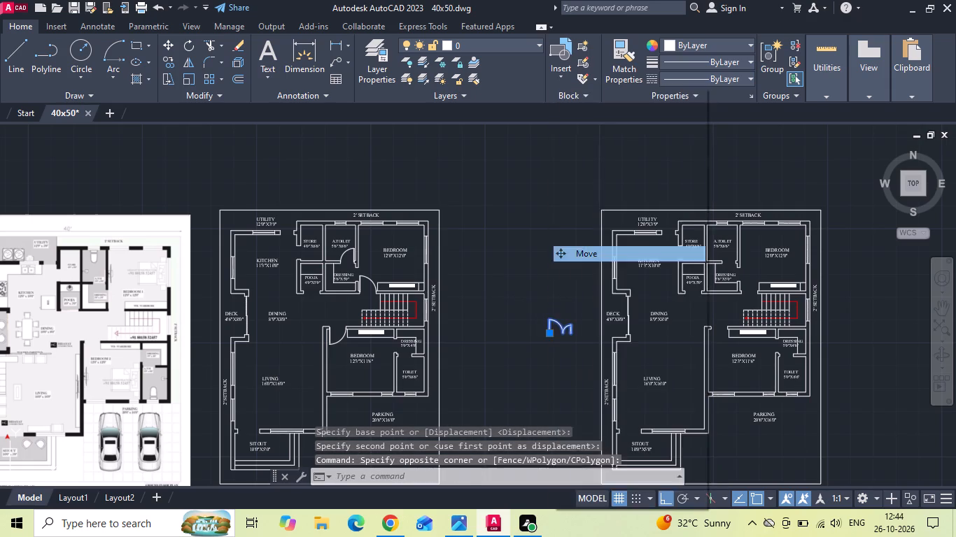
scroll(582, 348, up, 7)
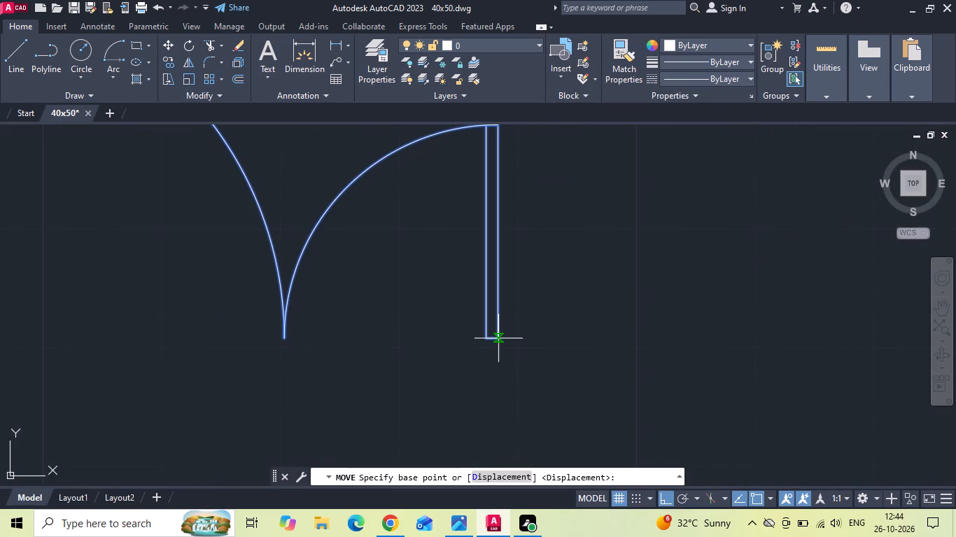
scroll(497, 334, up, 3)
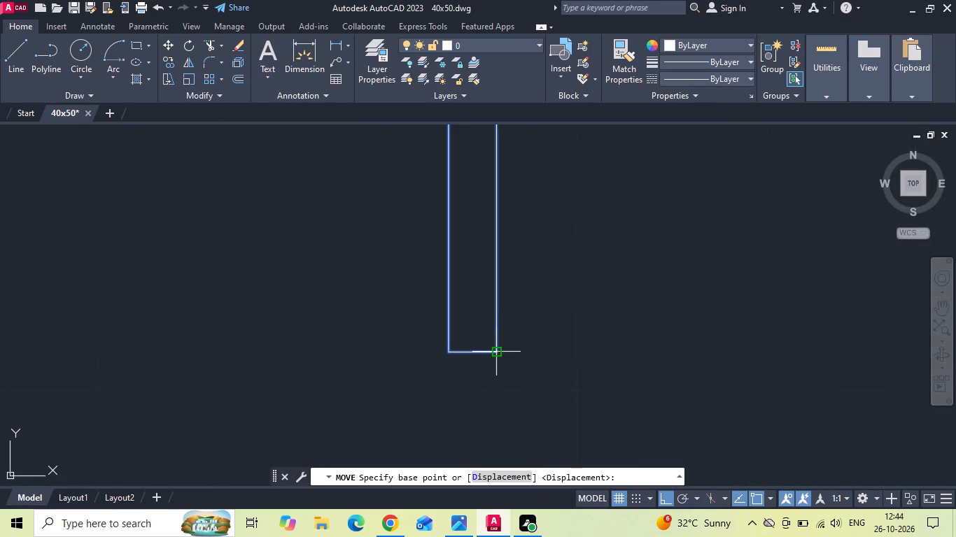
click(498, 351)
scroll(505, 289, down, 10)
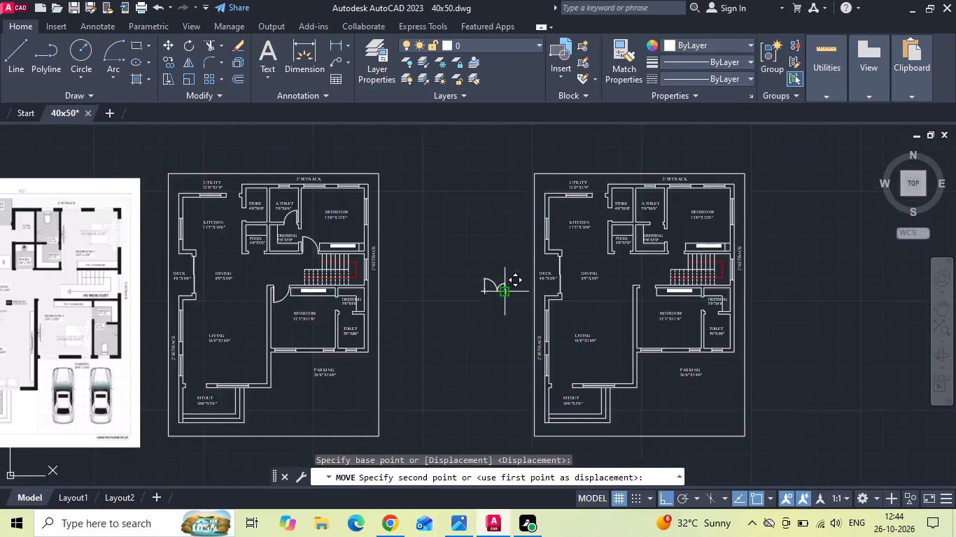
scroll(502, 296, down, 2)
scroll(401, 336, up, 4)
scroll(315, 325, up, 3)
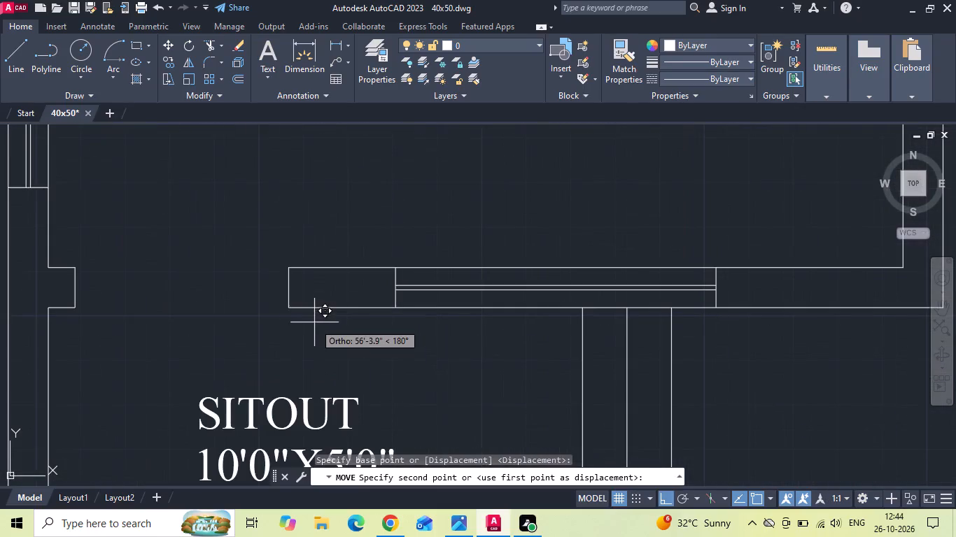
click(290, 289)
scroll(335, 338, down, 4)
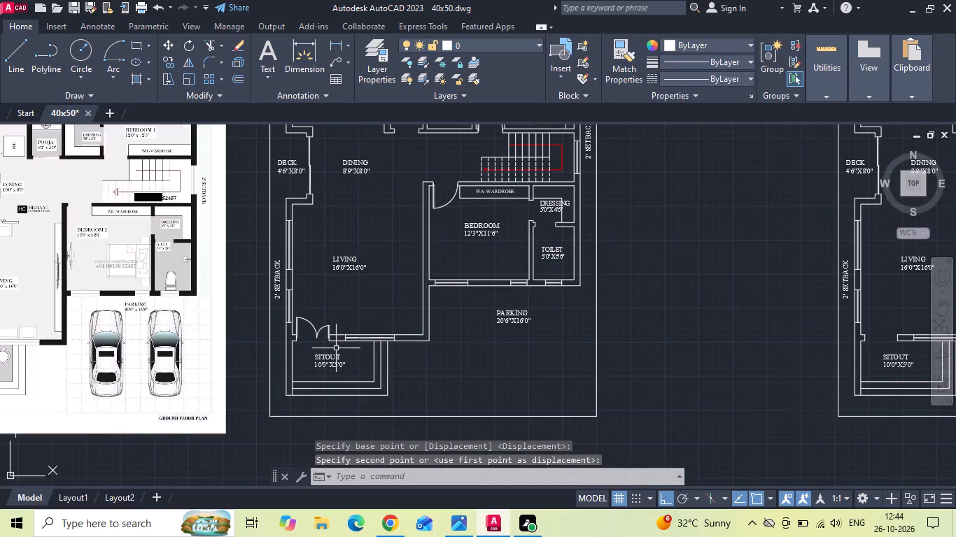
key(Escape)
Copy the A.TOILET door from its arc end into the 12'3"X11'6" bedroom beside the TOILET wall, with Ortho off.
scroll(287, 351, down, 2)
scroll(321, 259, up, 1)
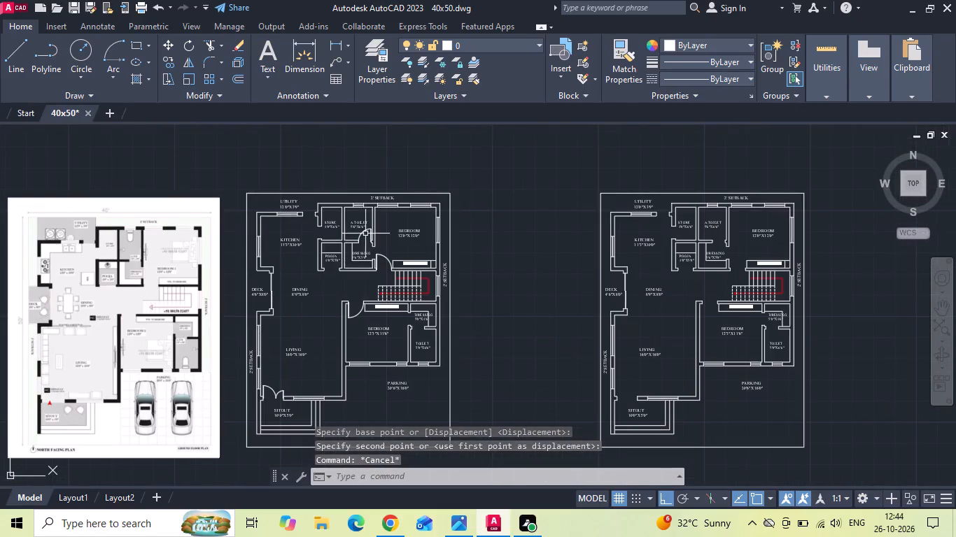
scroll(364, 269, up, 2)
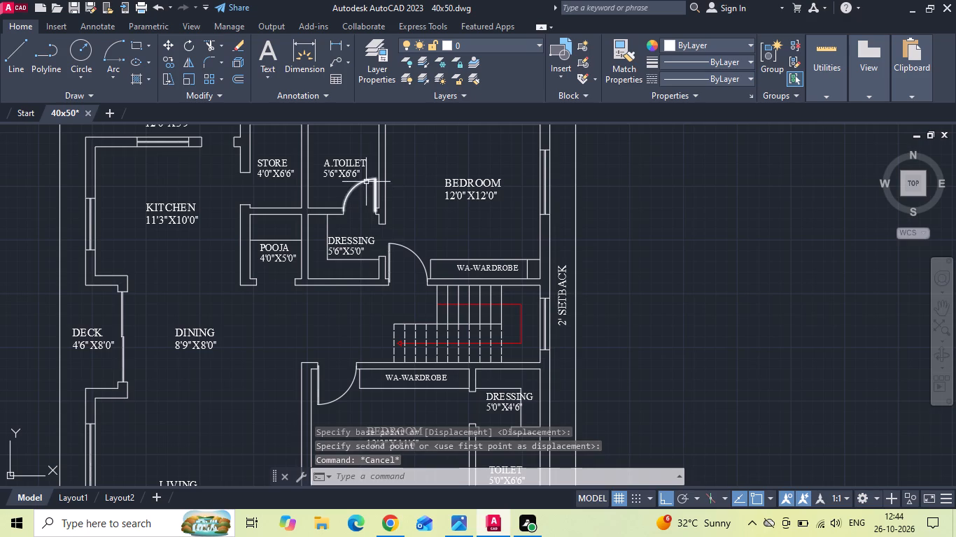
click(366, 182)
right_click(363, 180)
click(377, 264)
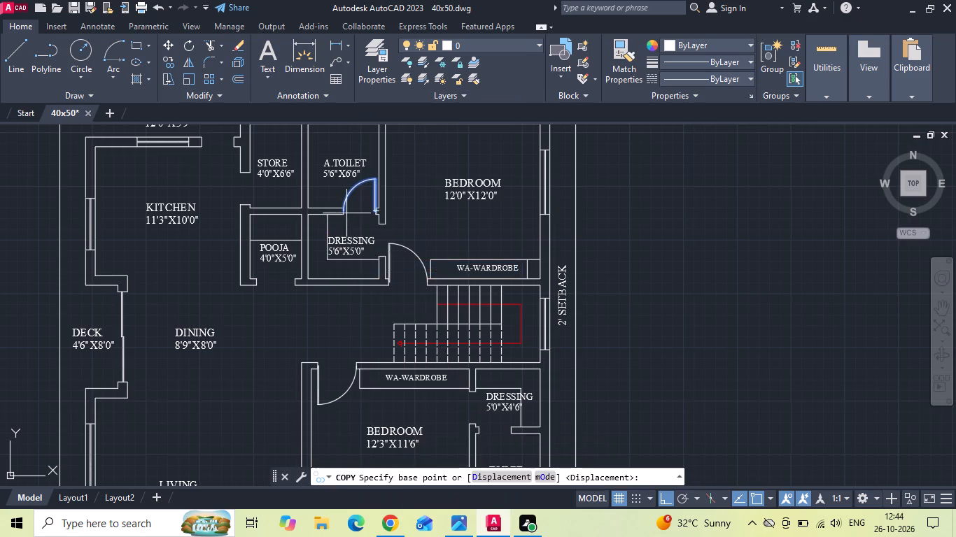
click(346, 213)
middle_drag(379, 357, 380, 236)
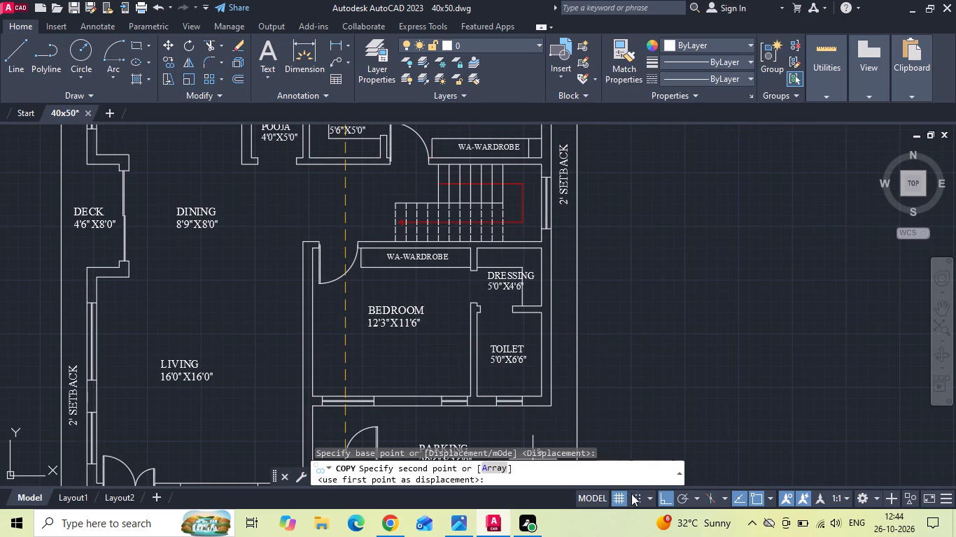
click(659, 499)
scroll(491, 334, up, 2)
click(338, 366)
key(Escape)
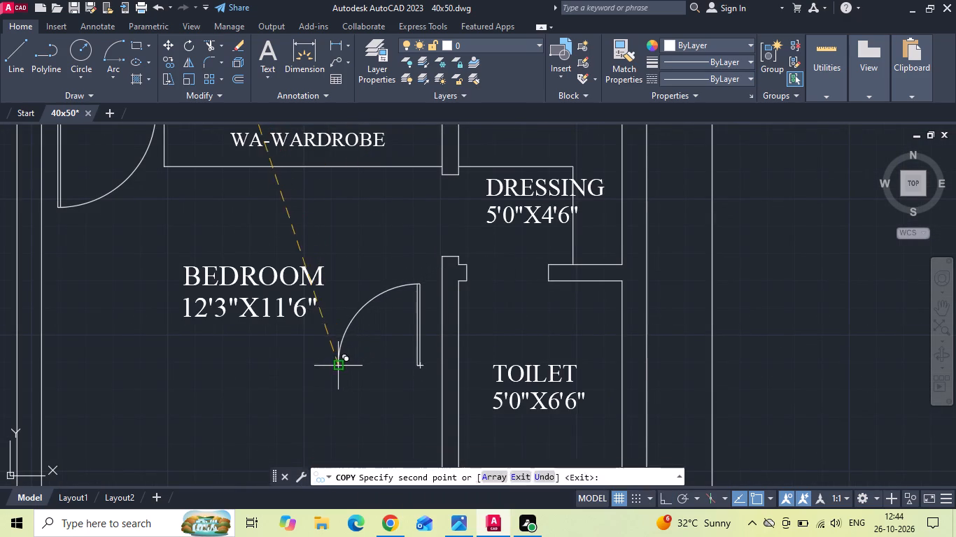
Rotate the copied door in the 12'3"X11'6" bedroom by 180° with Ortho on.
drag(360, 320, 358, 300)
click(346, 262)
right_click(345, 262)
click(372, 293)
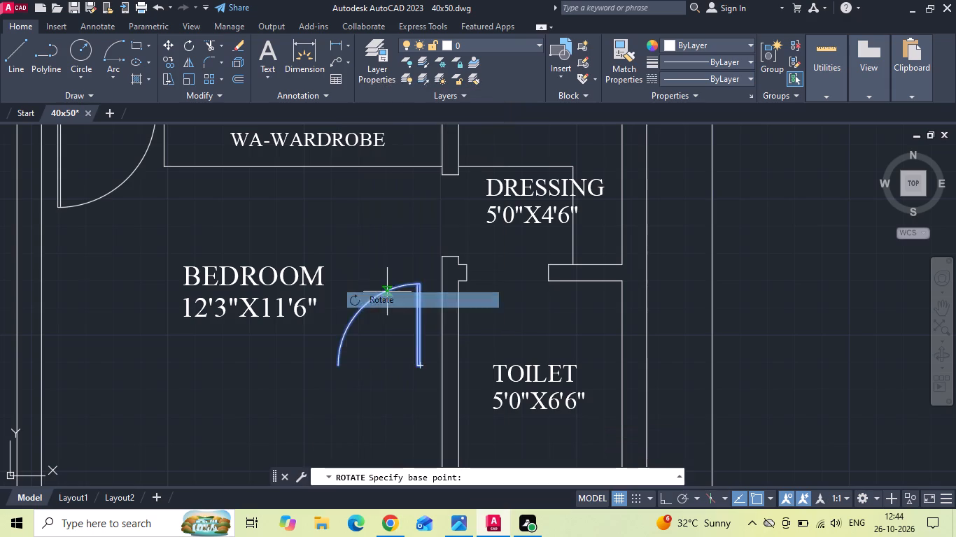
drag(391, 292, 386, 308)
key(F8)
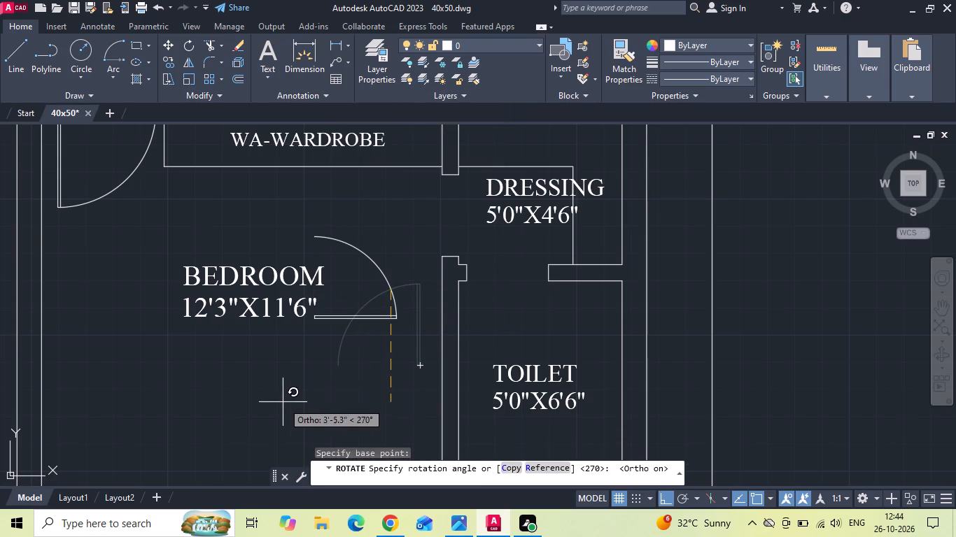
click(251, 343)
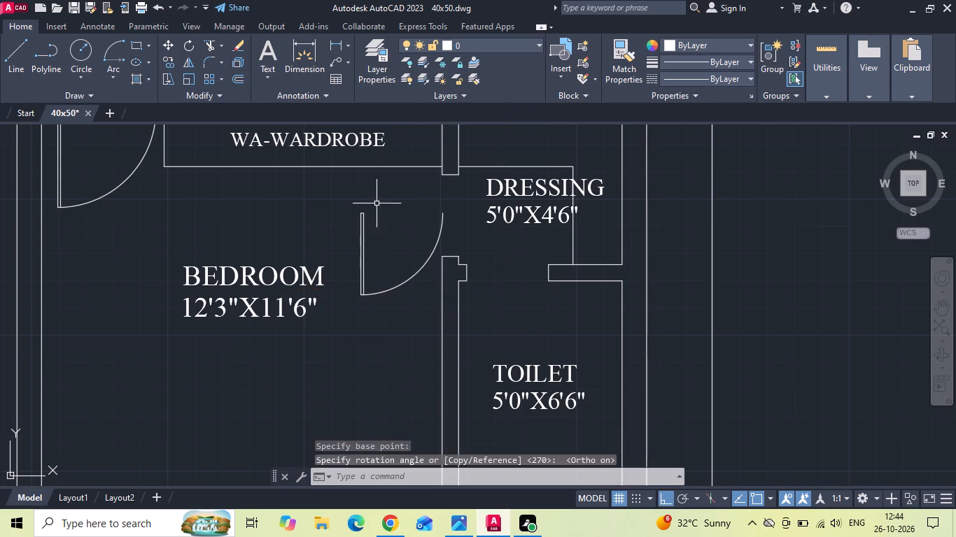
Move the rotated door by its arc end into the opening between the 5'0"X4'6" dressing room and the 5'0"X6'6" toilet.
drag(398, 243, 378, 302)
click(372, 317)
right_click(372, 317)
click(399, 249)
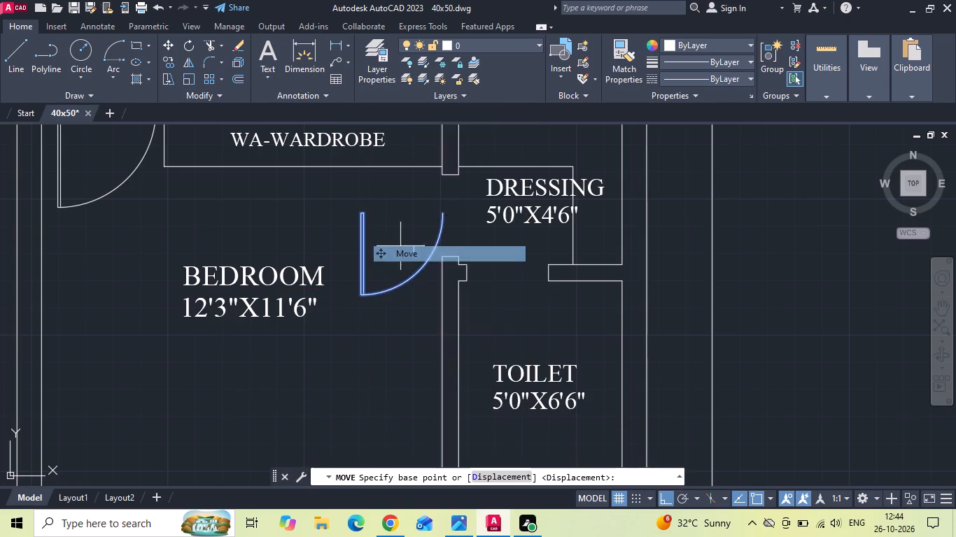
scroll(433, 205, up, 3)
click(460, 231)
scroll(300, 290, down, 3)
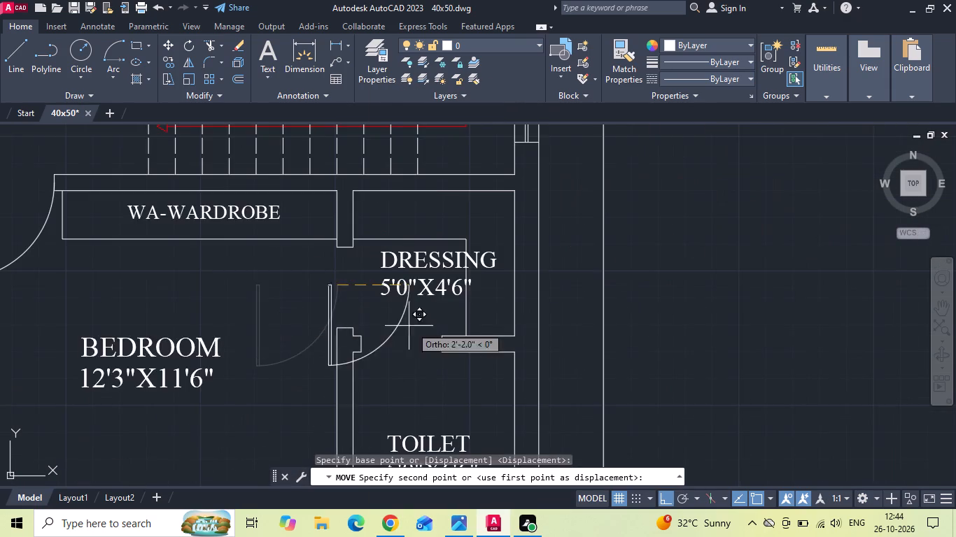
scroll(423, 330, up, 2)
click(464, 371)
scroll(460, 335, down, 2)
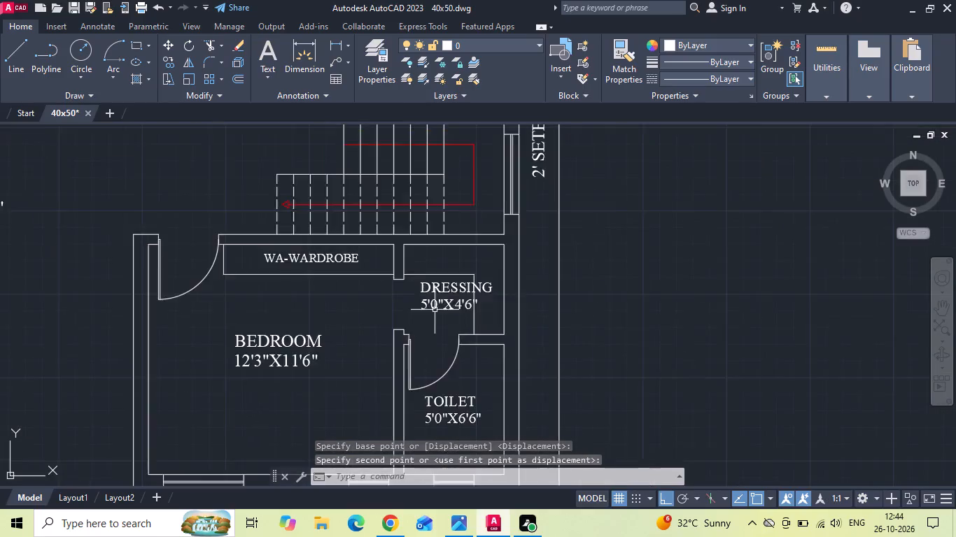
scroll(429, 302, down, 3)
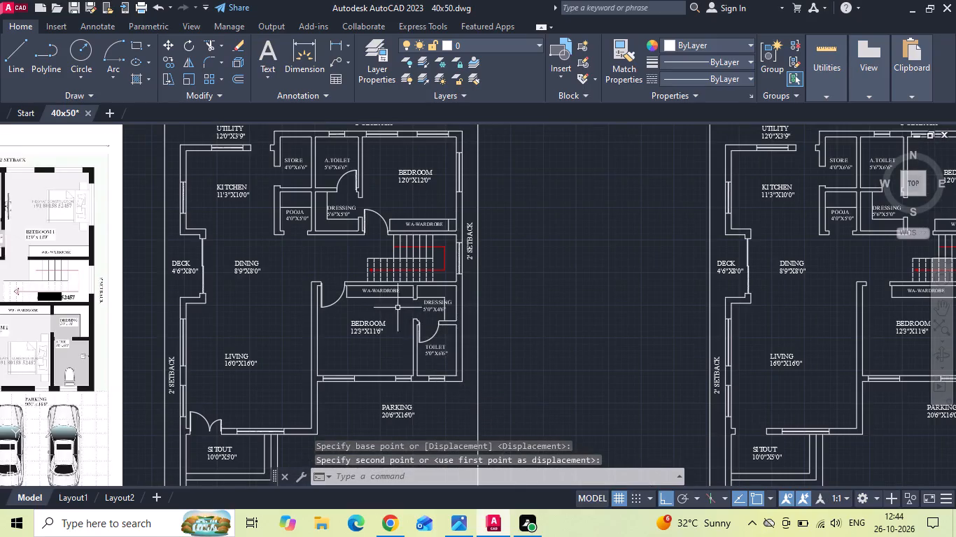
Copy the A.TOILET door into the KITCHEN–UTILITY opening, placing its arc end at the midpoint of the wall end.
middle_drag(328, 205, 409, 277)
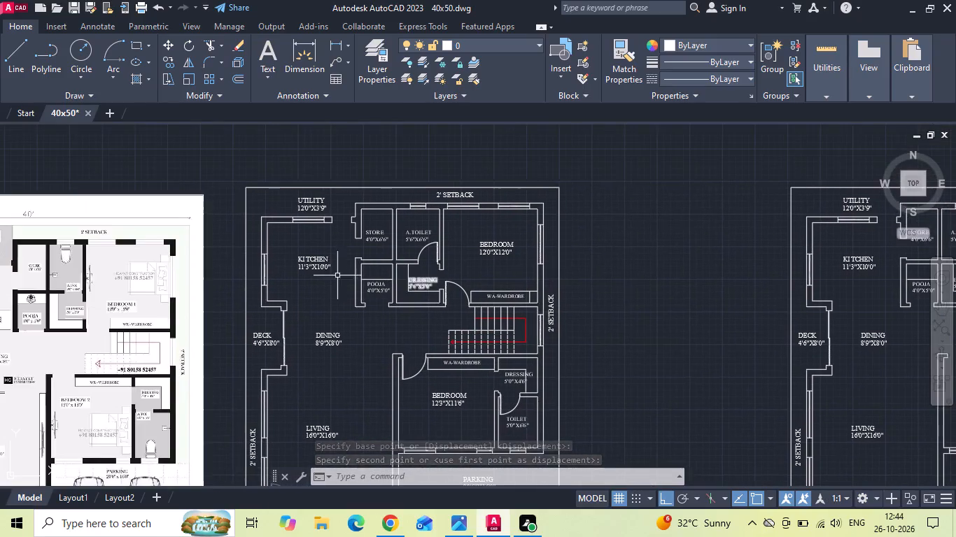
middle_drag(337, 275, 387, 275)
scroll(459, 253, up, 2)
click(493, 256)
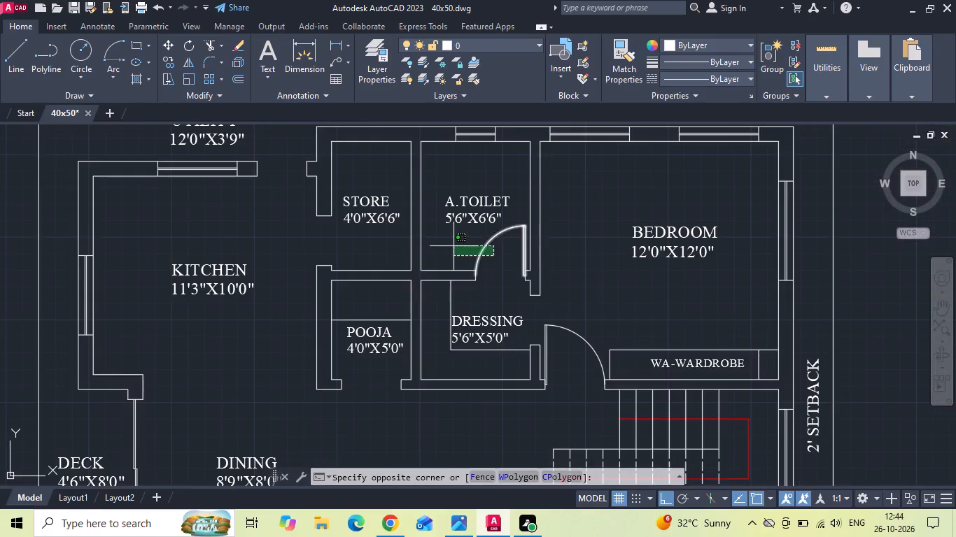
click(454, 246)
right_click(454, 246)
click(473, 268)
scroll(488, 265, up, 2)
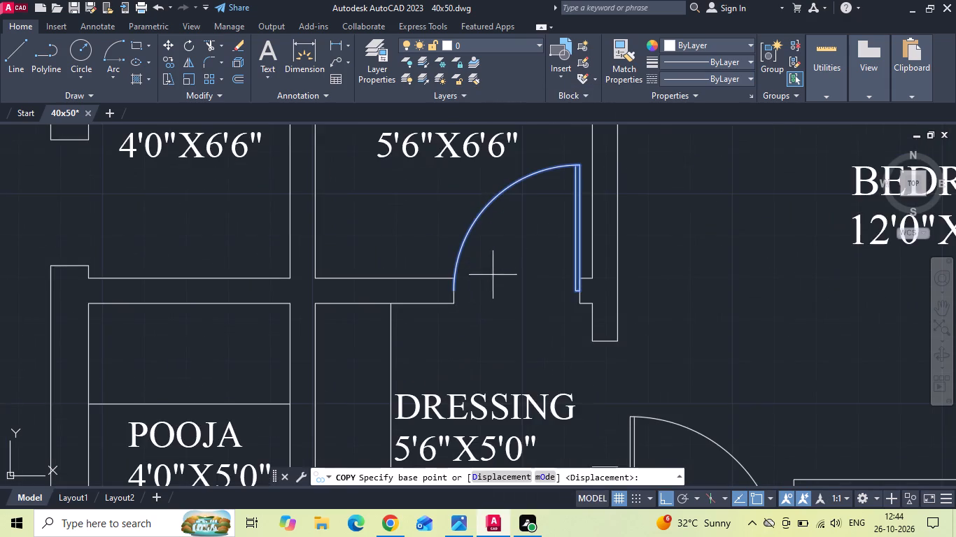
scroll(477, 289, up, 2)
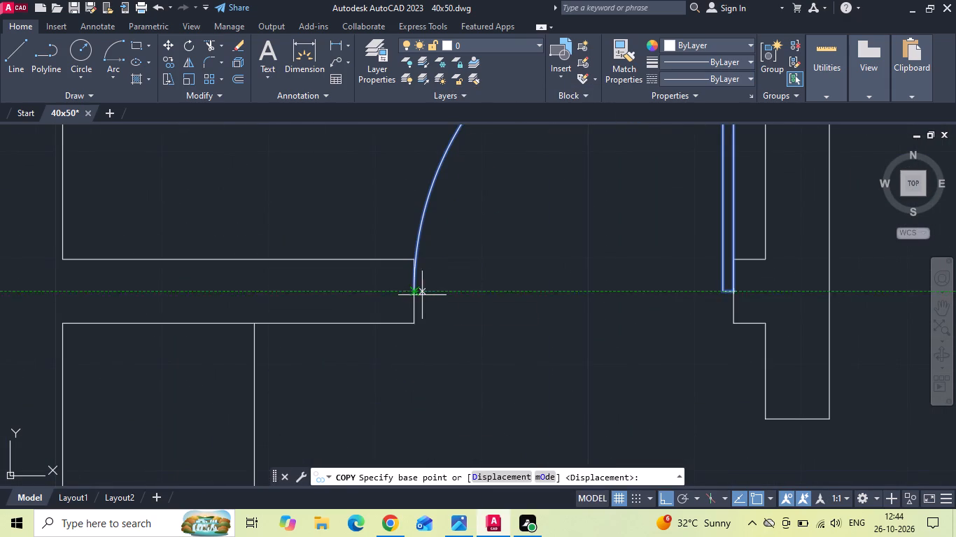
scroll(426, 293, up, 1)
click(407, 291)
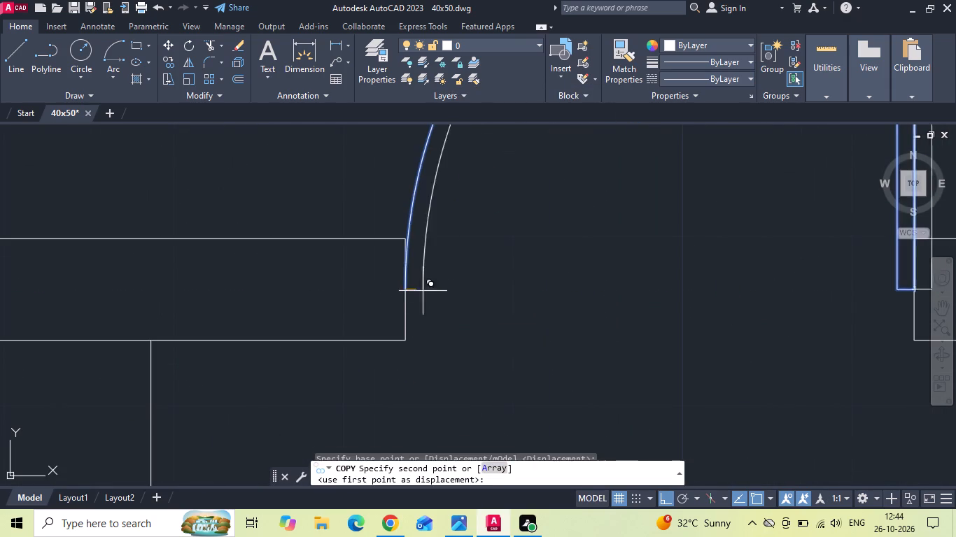
scroll(465, 302, down, 6)
scroll(326, 222, up, 2)
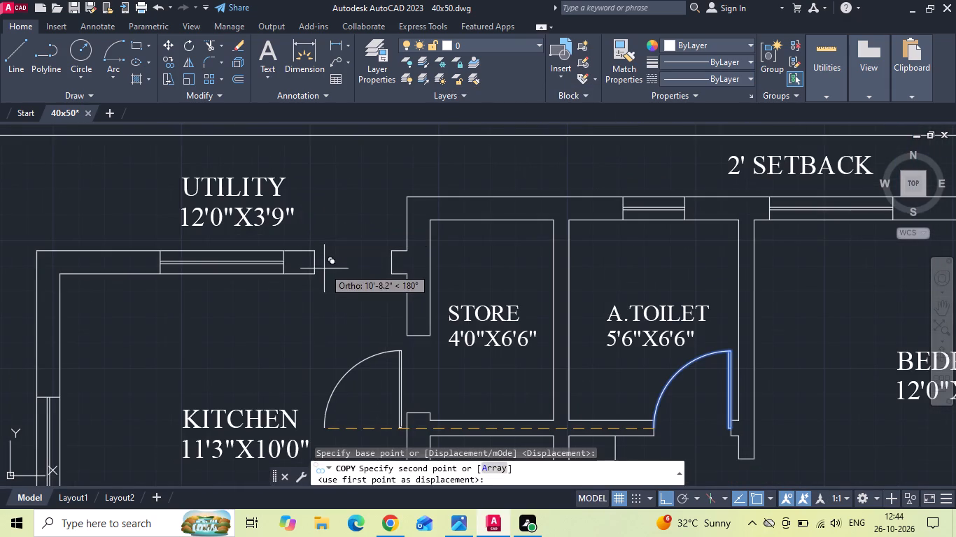
click(314, 264)
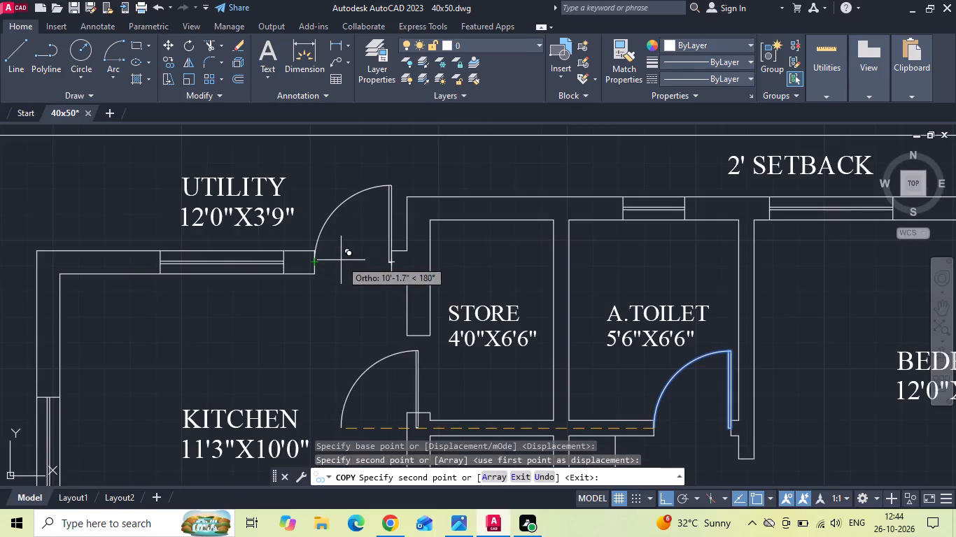
Save the drawing.
key(ctrl+s)
key(ctrl+s)
key(ctrl+s)
Copy the UTILITY door straight down into the kitchen, beside the STORE opening.
scroll(328, 282, down, 2)
middle_drag(344, 296, 416, 264)
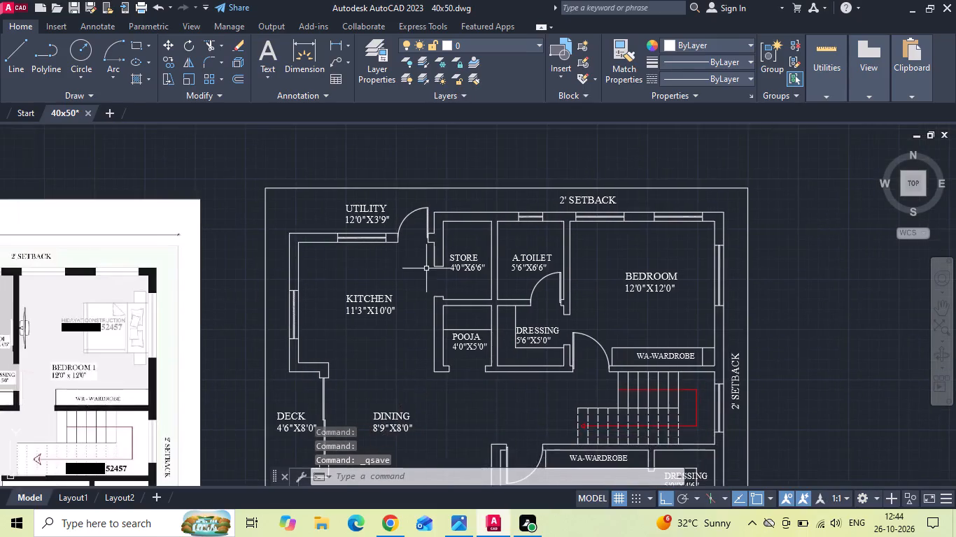
scroll(426, 268, down, 1)
scroll(426, 248, up, 2)
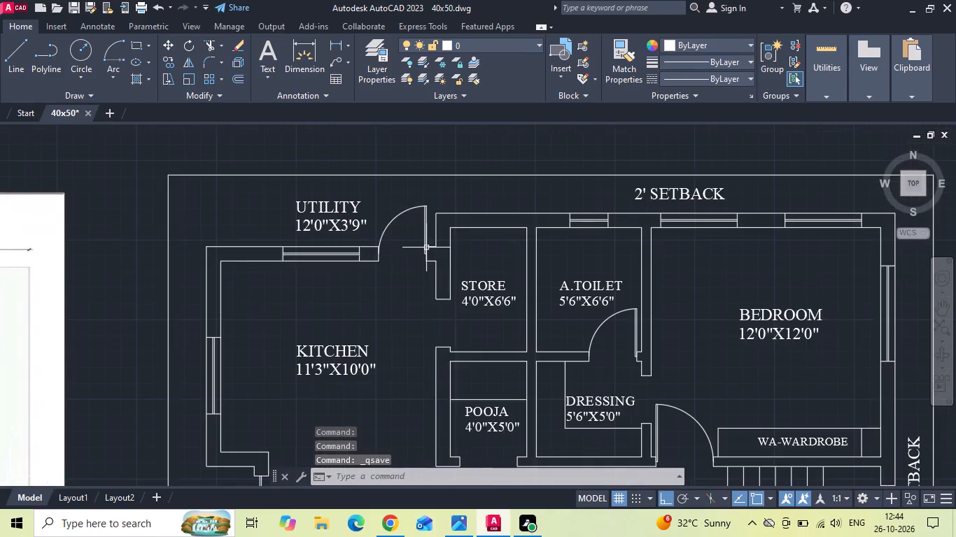
click(412, 231)
click(404, 196)
right_click(403, 195)
click(429, 263)
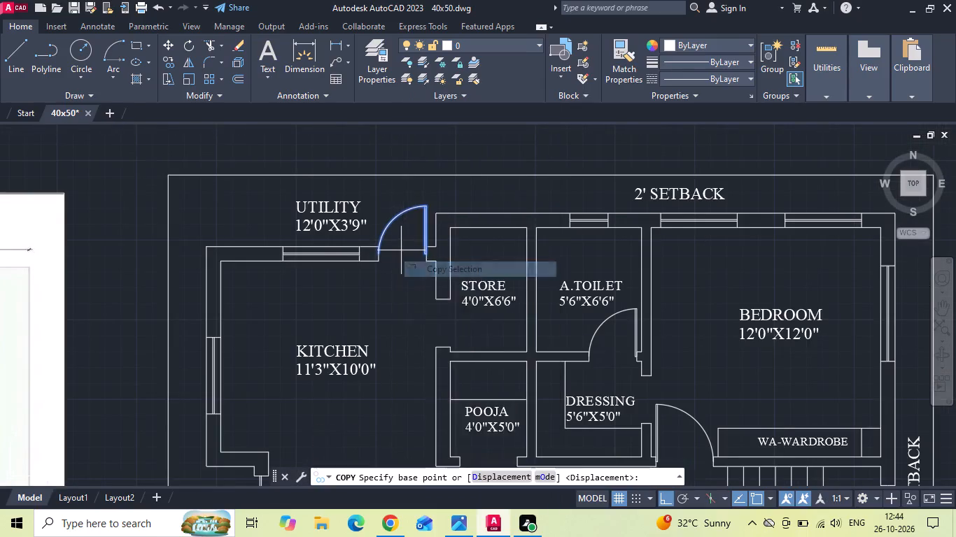
scroll(400, 247, up, 1)
drag(401, 268, 391, 300)
click(370, 387)
key(Escape)
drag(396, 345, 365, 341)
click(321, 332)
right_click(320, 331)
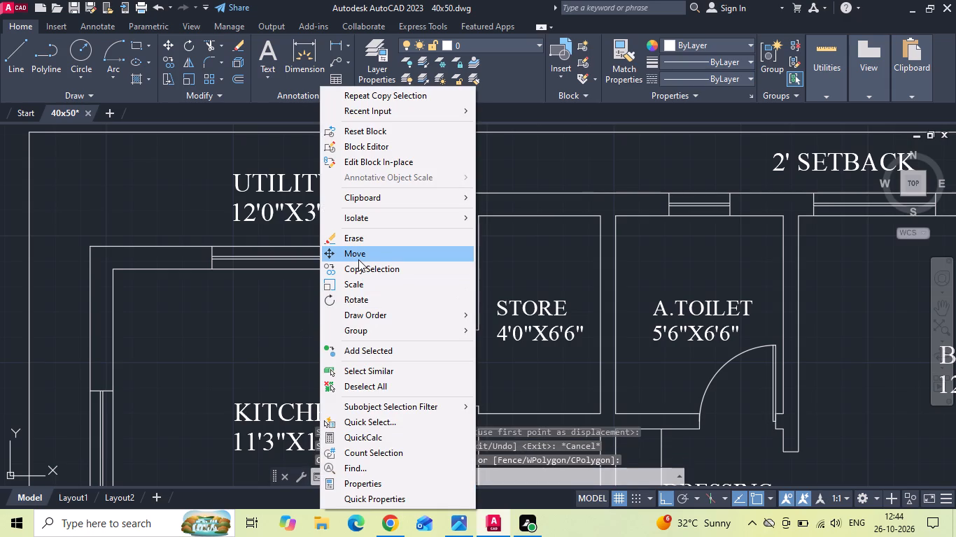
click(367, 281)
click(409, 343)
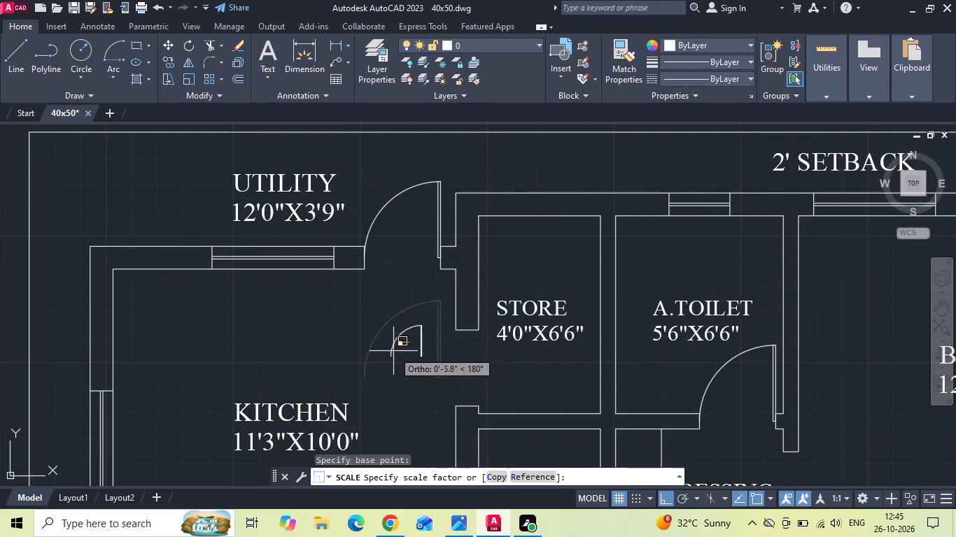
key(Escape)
Rotate the copied kitchen door beside the STORE opening 90° clockwise.
middle_drag(397, 349, 370, 286)
scroll(370, 286, up, 1)
drag(363, 287, 328, 293)
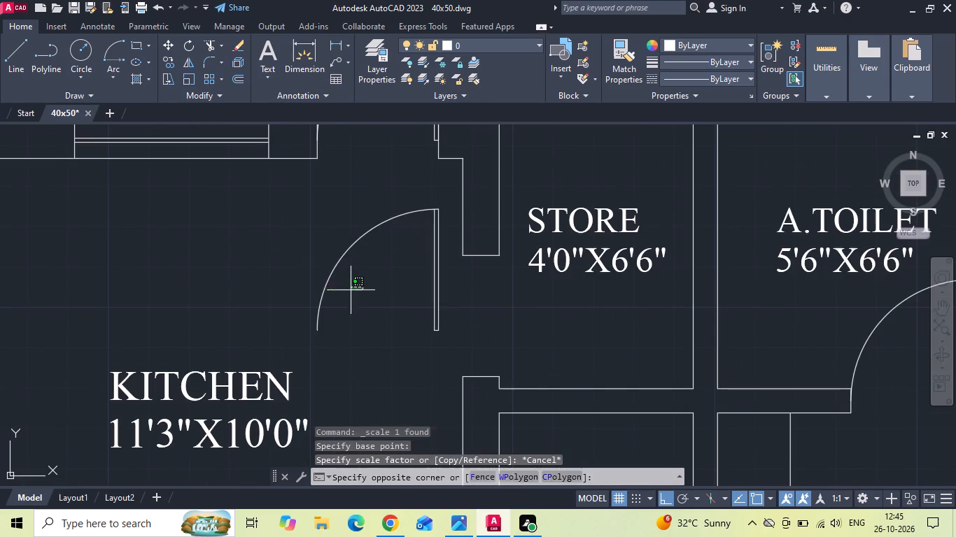
drag(328, 293, 302, 294)
click(248, 291)
right_click(248, 290)
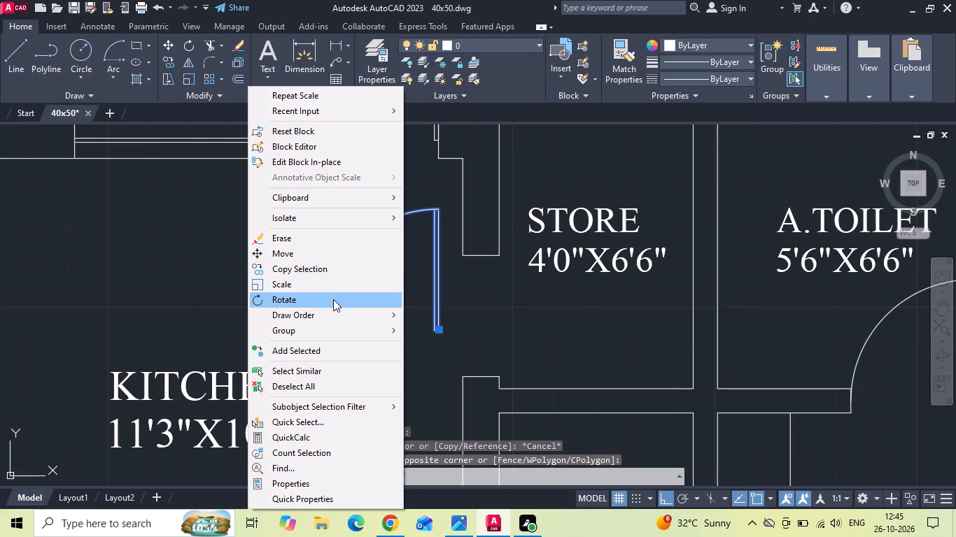
click(333, 299)
click(390, 289)
click(386, 313)
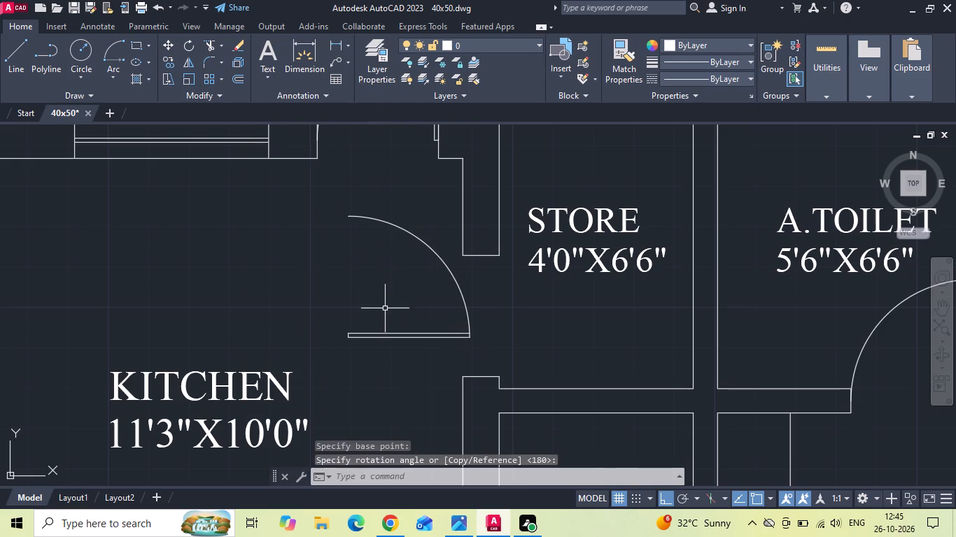
Move the rotated kitchen door into the STORE opening, placing its arc end at the midpoint of the upper wall end.
drag(370, 282, 360, 261)
click(327, 210)
right_click(327, 210)
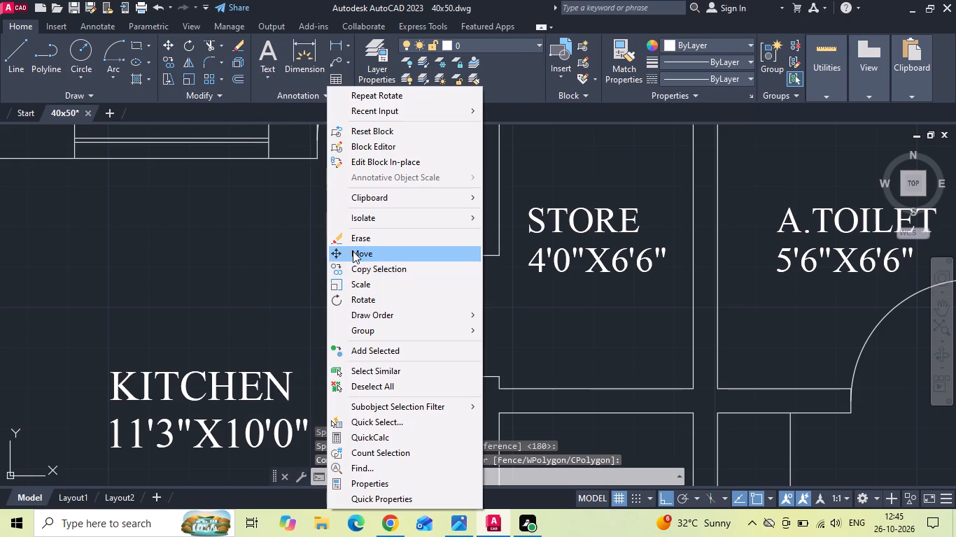
click(353, 251)
click(346, 219)
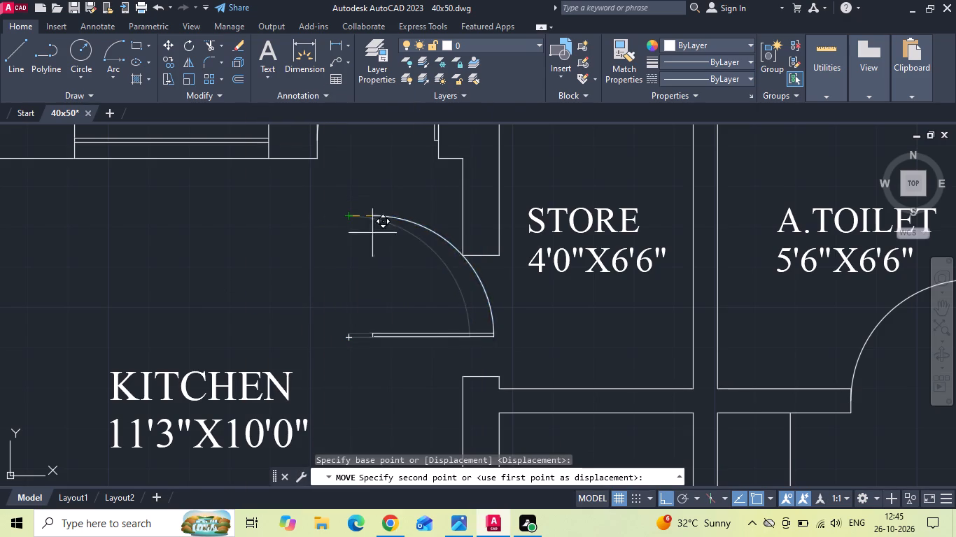
click(482, 258)
Save the drawing.
key(ctrl+s)
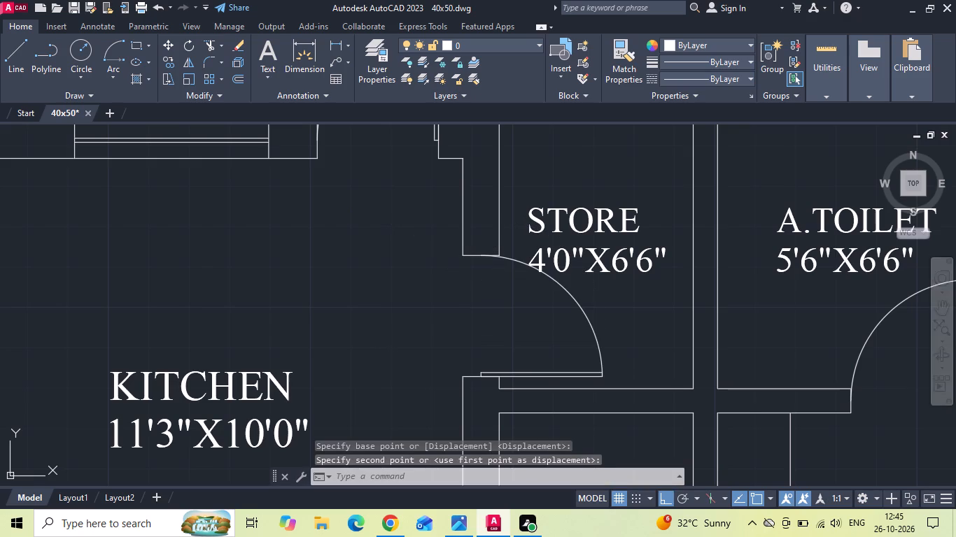
key(ctrl+s)
key(ctrl+s)
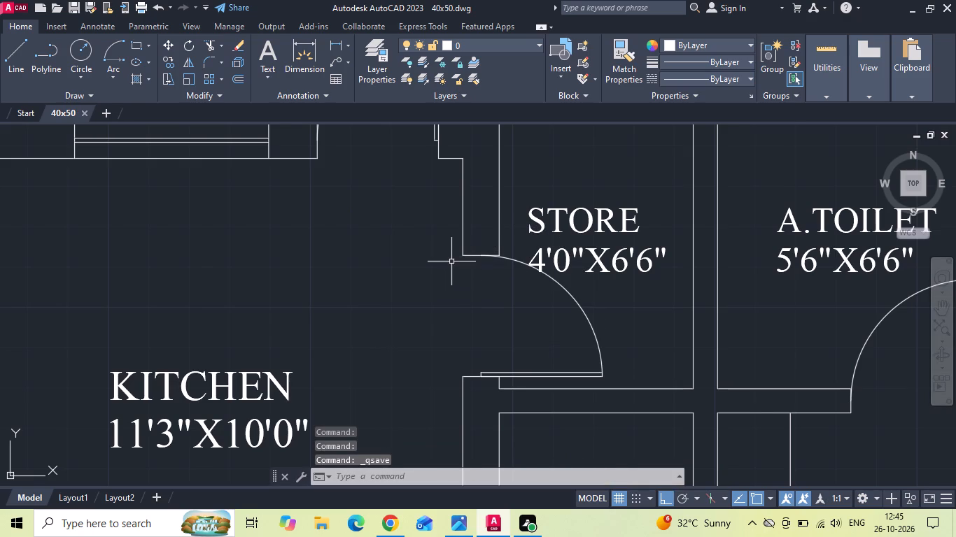
Move the STORE room label straight up about 6", clear of the door swing.
scroll(438, 264, down, 1)
click(543, 240)
right_click(535, 234)
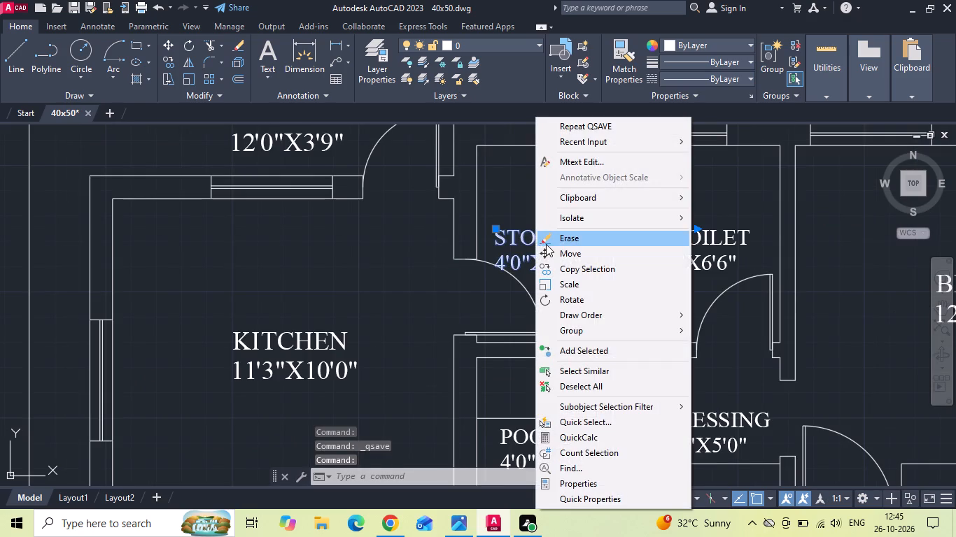
click(547, 251)
click(556, 301)
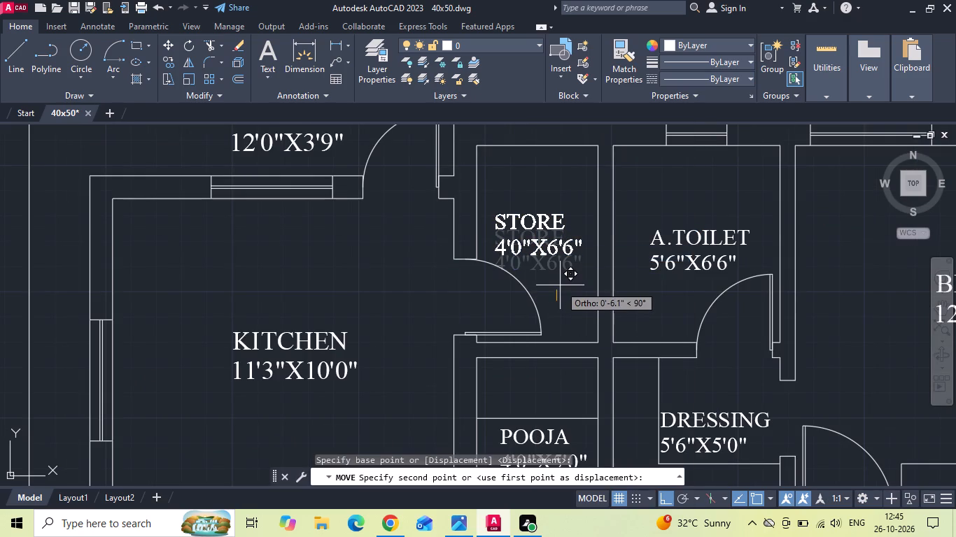
click(561, 285)
Draw a 1'6" vertical line in the open area below the POOJA opening.
scroll(429, 284, down, 1)
middle_drag(547, 288, 523, 232)
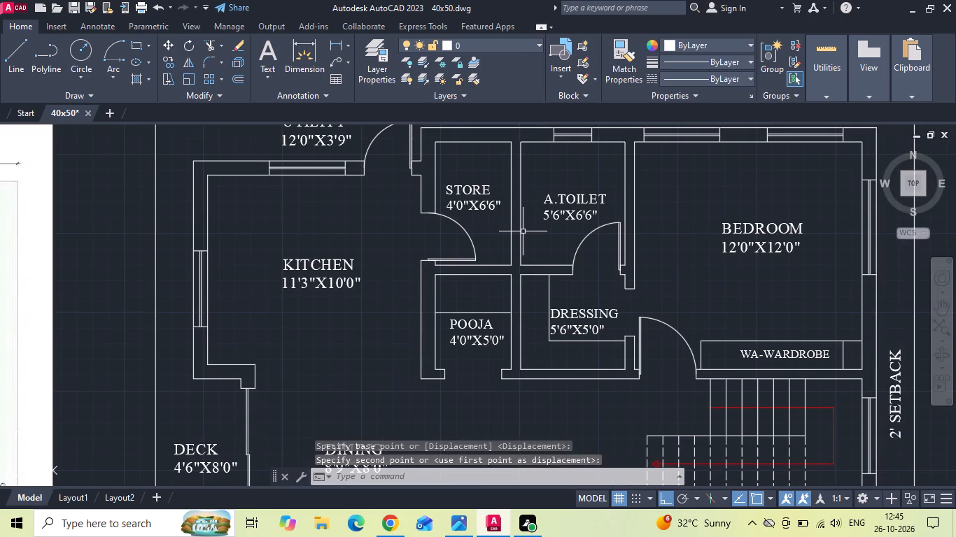
middle_drag(448, 322, 433, 299)
text(L)
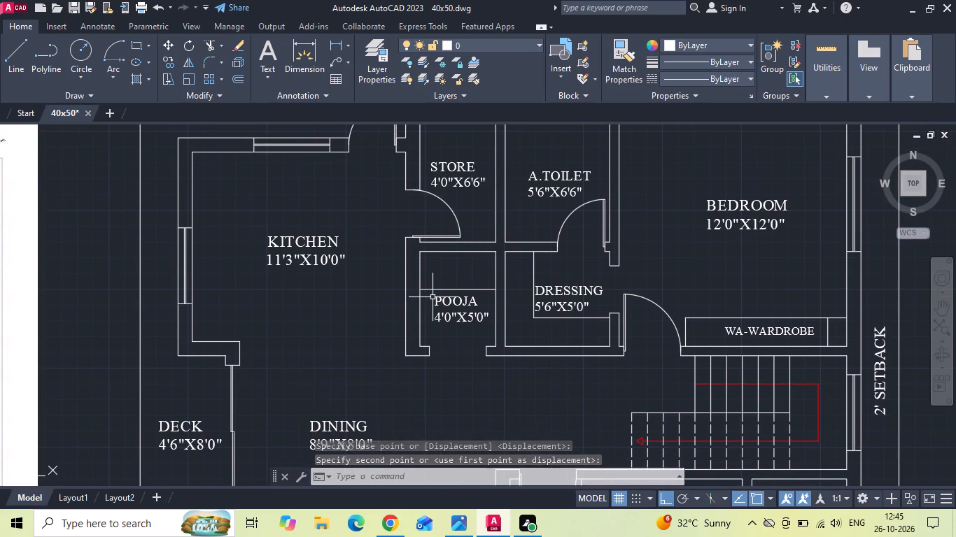
key(space)
scroll(459, 395, up, 1)
middle_drag(429, 399, 416, 348)
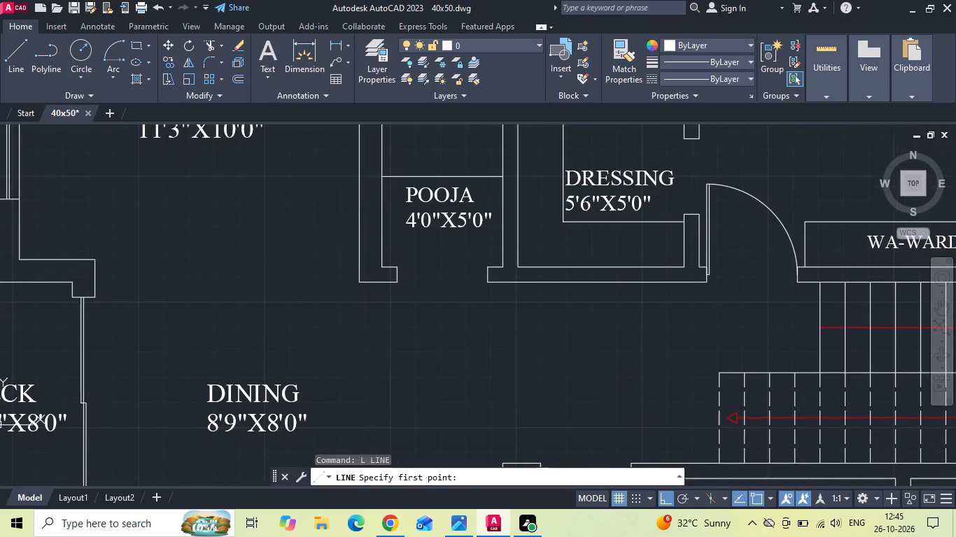
drag(414, 403, 414, 377)
scroll(415, 346, up, 1)
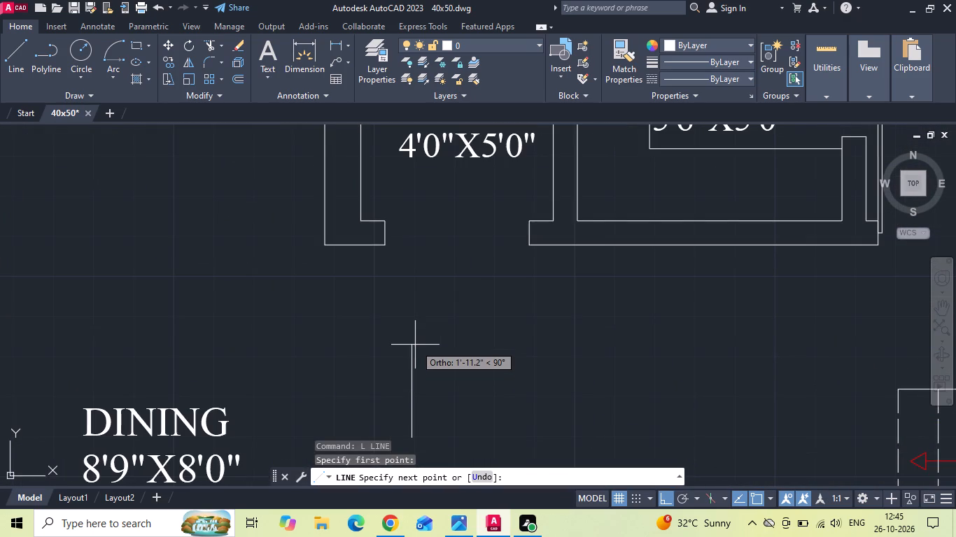
key(1)
key(apostrophe)
text(6)
key(space)
key(Escape)
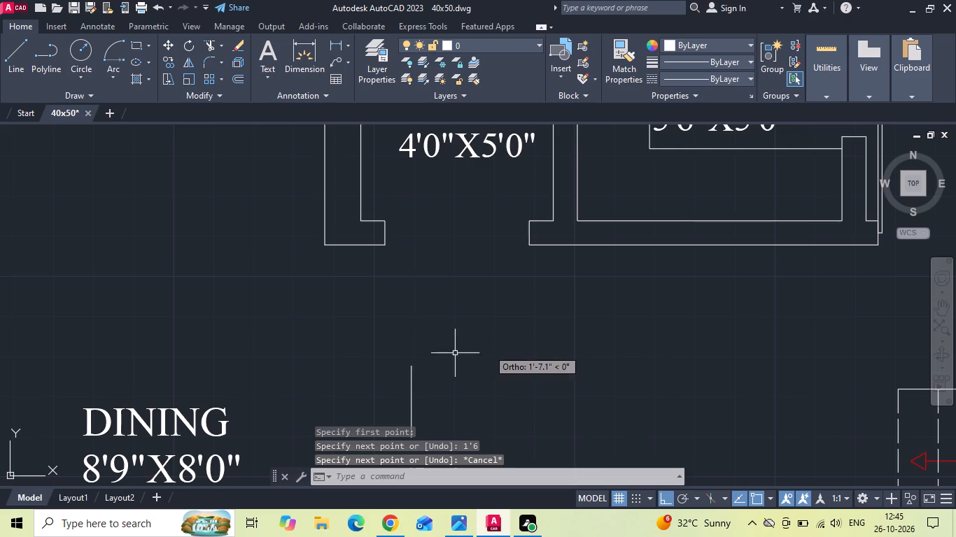
Draw a 1'6" horizontal line to the right from the lower end of the vertical line.
middle_drag(428, 364, 410, 324)
key(l)
key(space)
drag(394, 399, 394, 398)
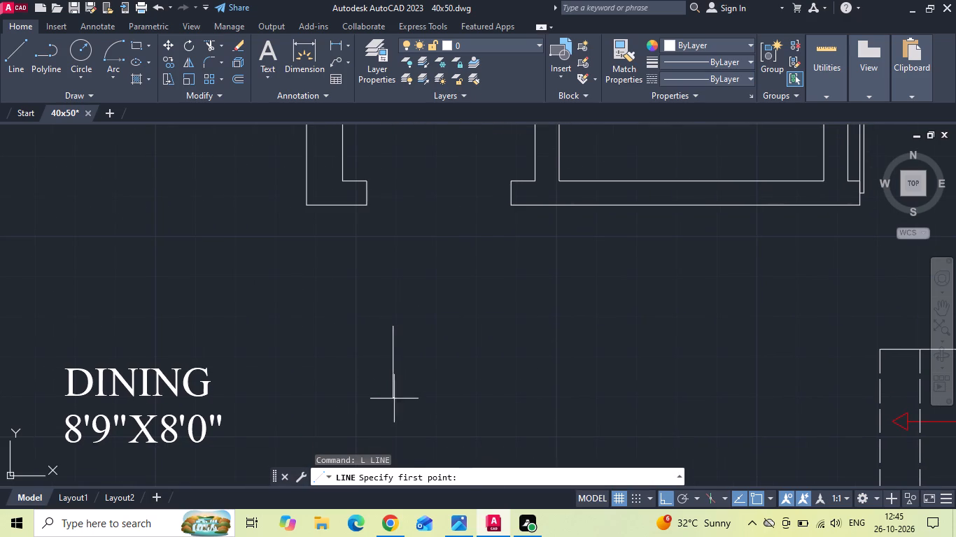
drag(394, 398, 417, 399)
text(1'6)
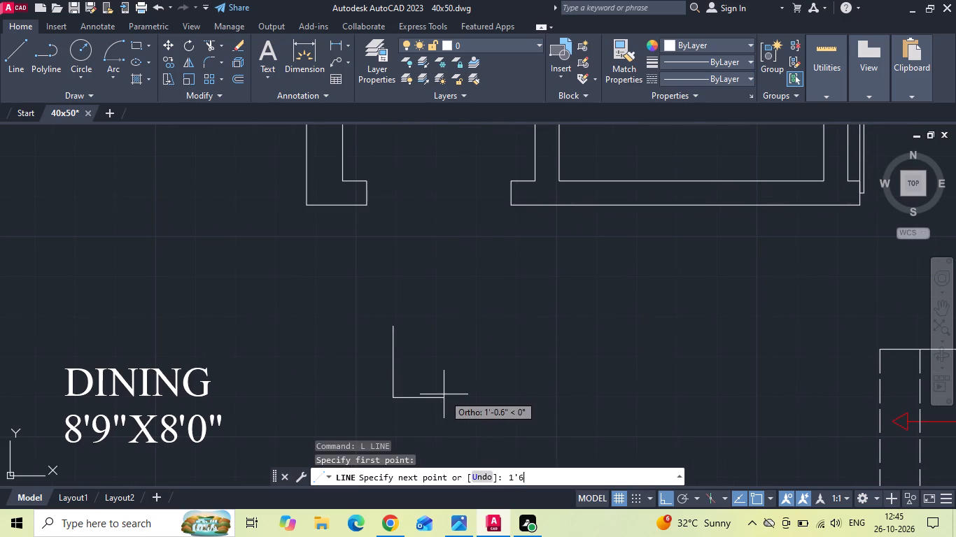
key(space)
key(Escape)
Offset the vertical line 1" to the right to form the door leaf's thickness.
text(O 1)
key(space)
scroll(405, 393, up, 1)
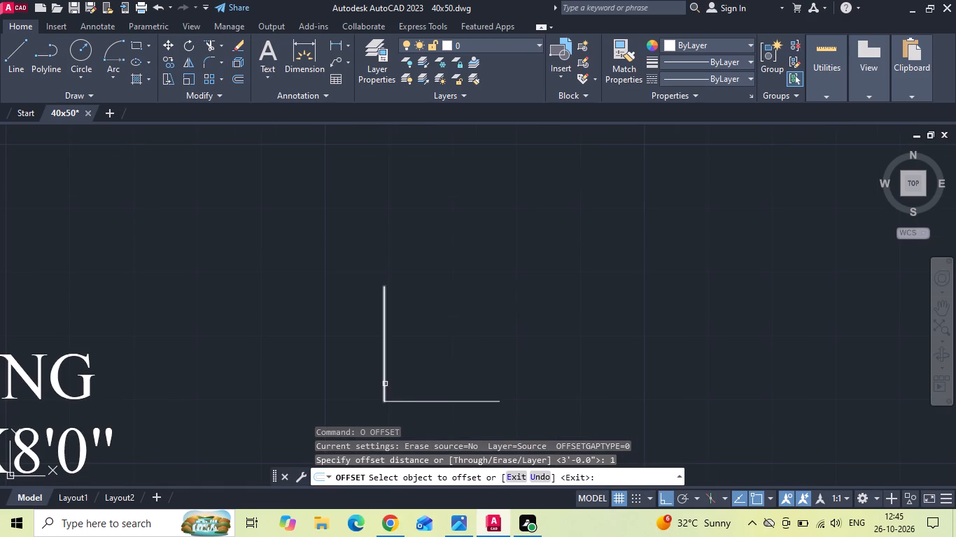
drag(384, 384, 409, 363)
click(442, 343)
key(Escape)
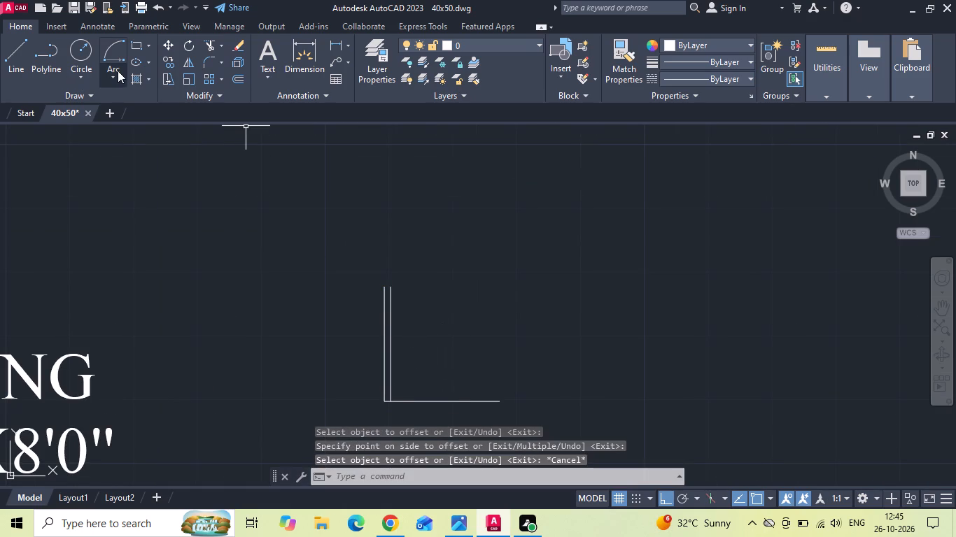
Draw the door swing arc from the horizontal line's free end to the vertical line's top, centred on their shared corner.
click(120, 73)
click(129, 125)
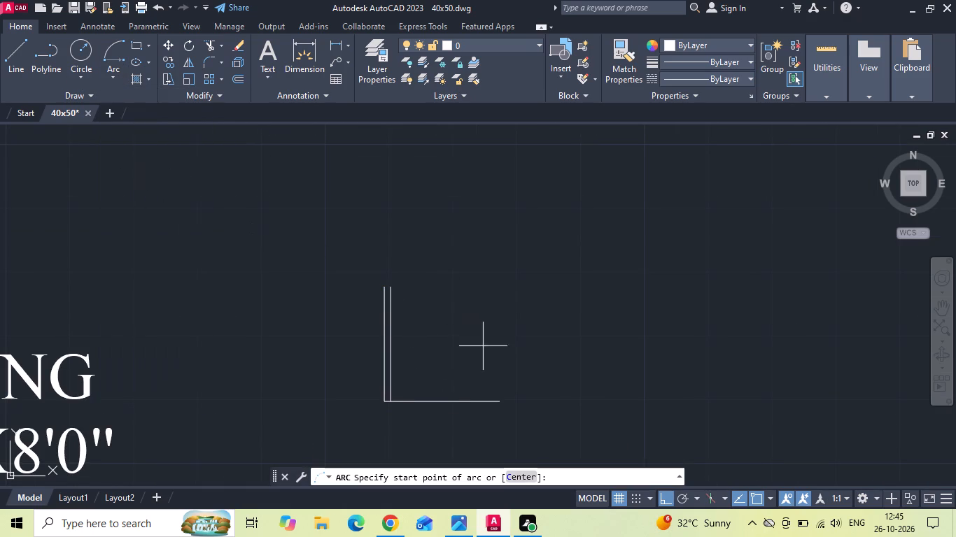
click(499, 401)
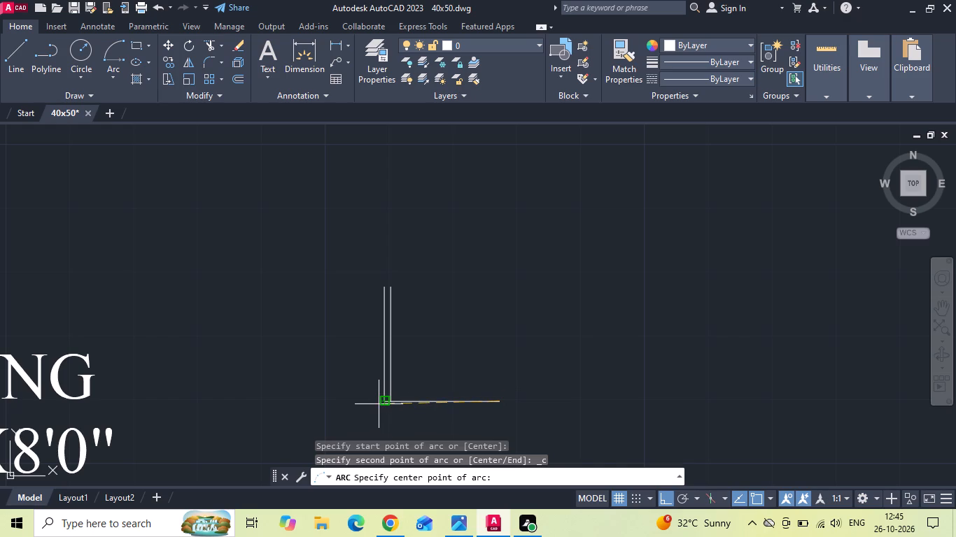
click(380, 403)
click(377, 294)
scroll(449, 251, down, 2)
key(Escape)
Trim away the part of the horizontal line that extends beyond the door leaf.
scroll(484, 293, up, 2)
key(t)
key(r)
key(space)
drag(419, 330, 407, 367)
key(Escape)
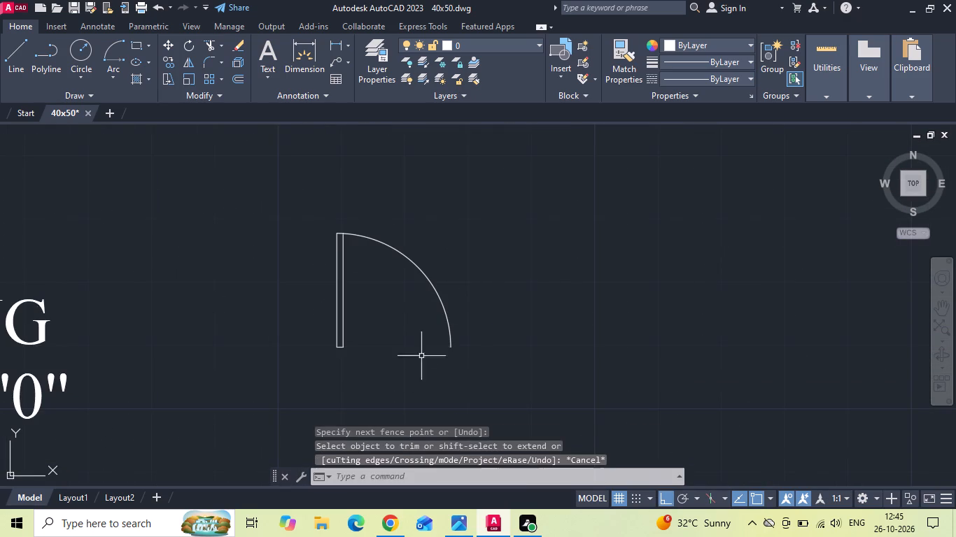
Mirror the door leaf and arc about a vertical axis through the arc's lower end, keeping the original, to form a double door.
drag(500, 286, 447, 295)
click(236, 387)
key(m)
text(I)
key(space)
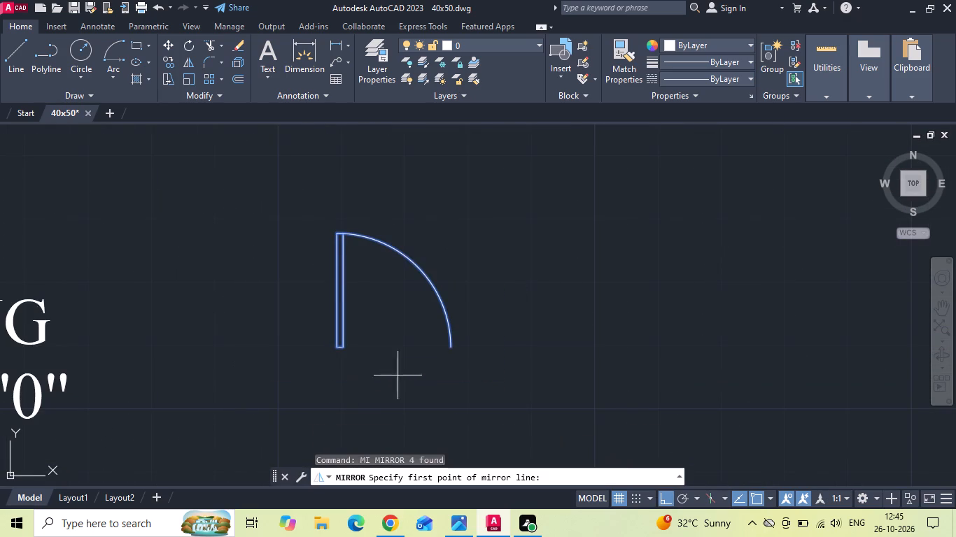
click(451, 350)
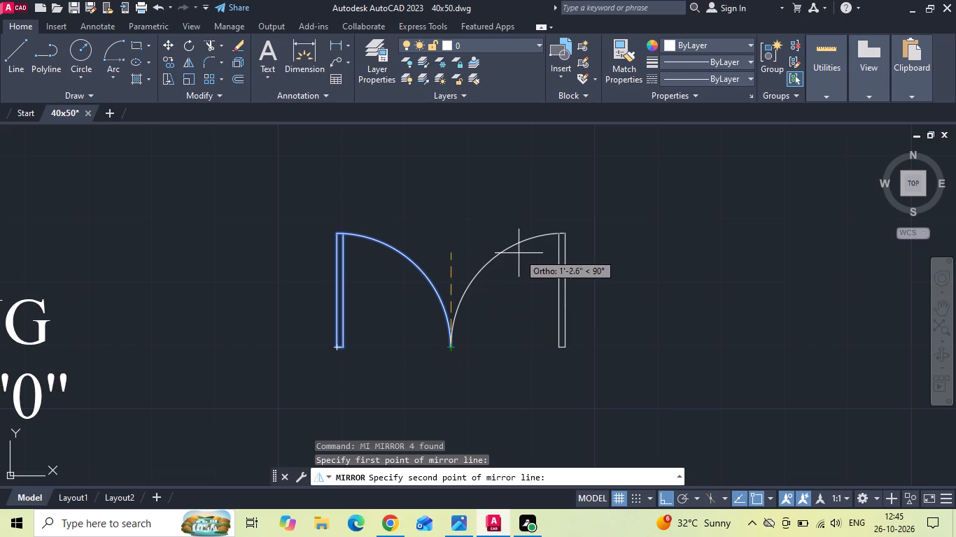
click(579, 214)
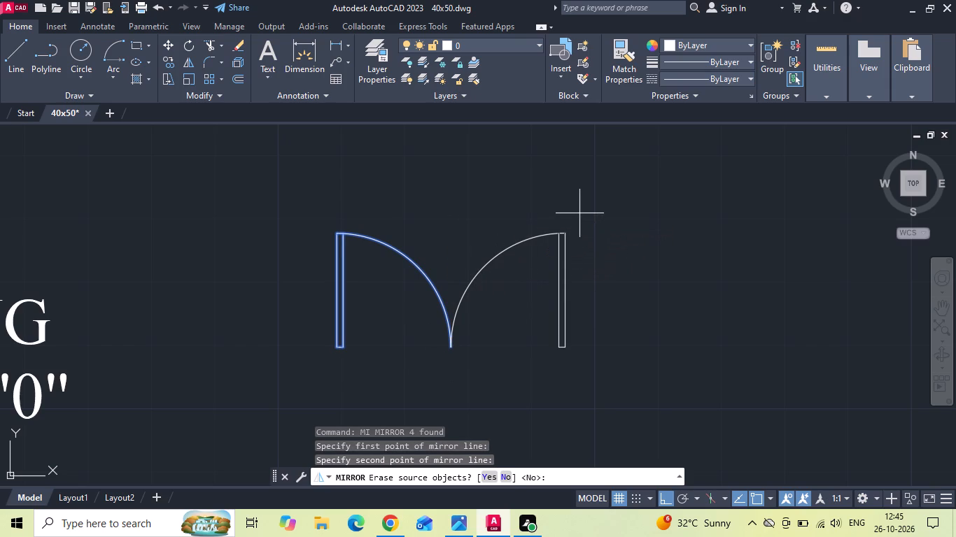
text(N)
key(space)
Define the double door as block D3 with its base point at the left leaf's lower outer corner, and leave the block editor.
text(B)
key(space)
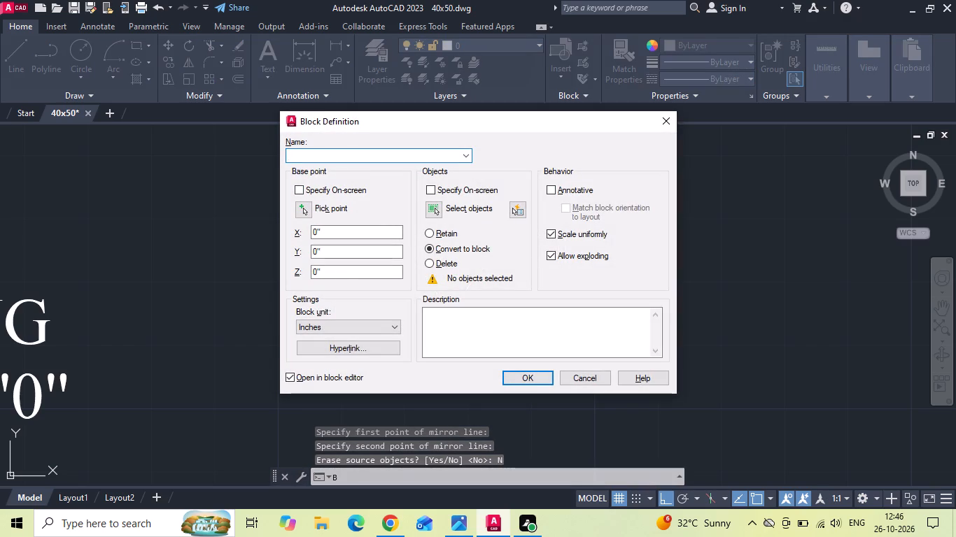
text(D3)
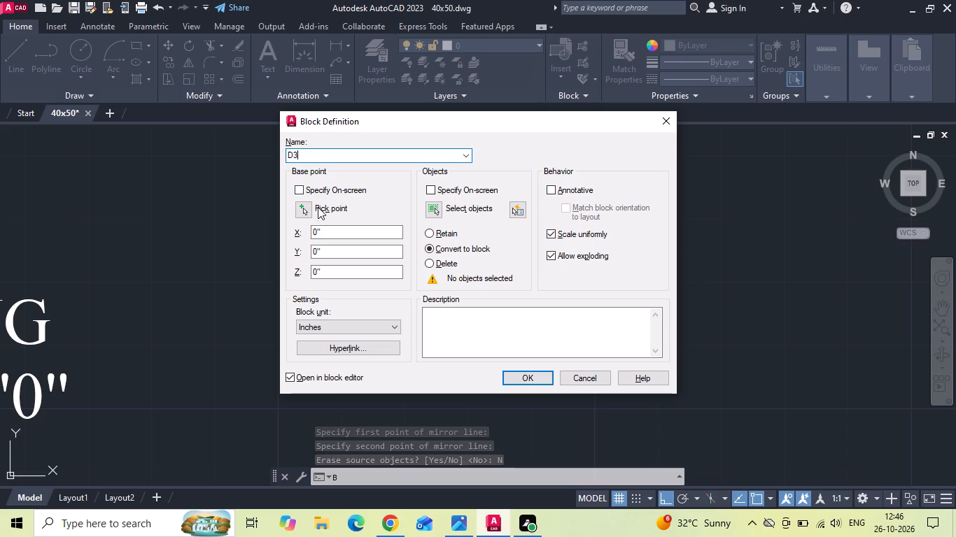
click(306, 208)
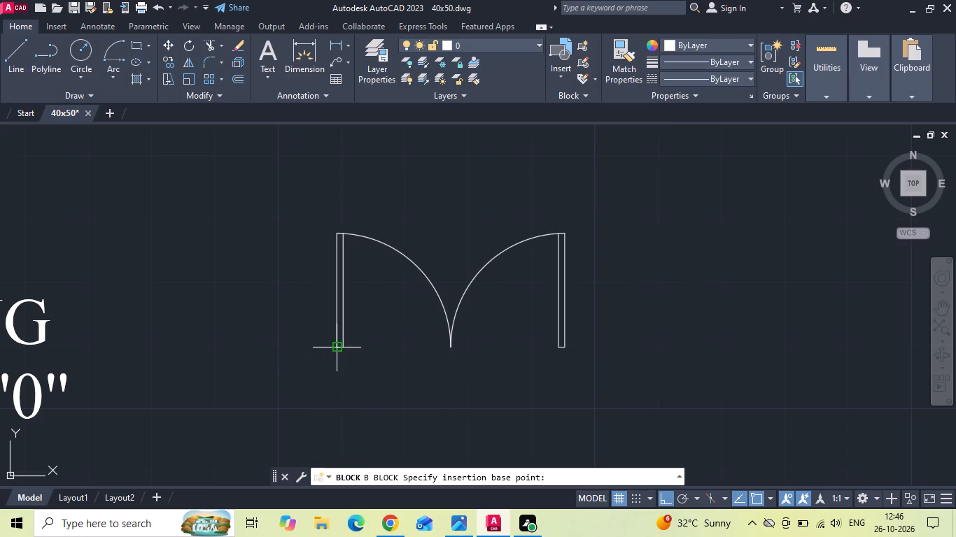
click(333, 352)
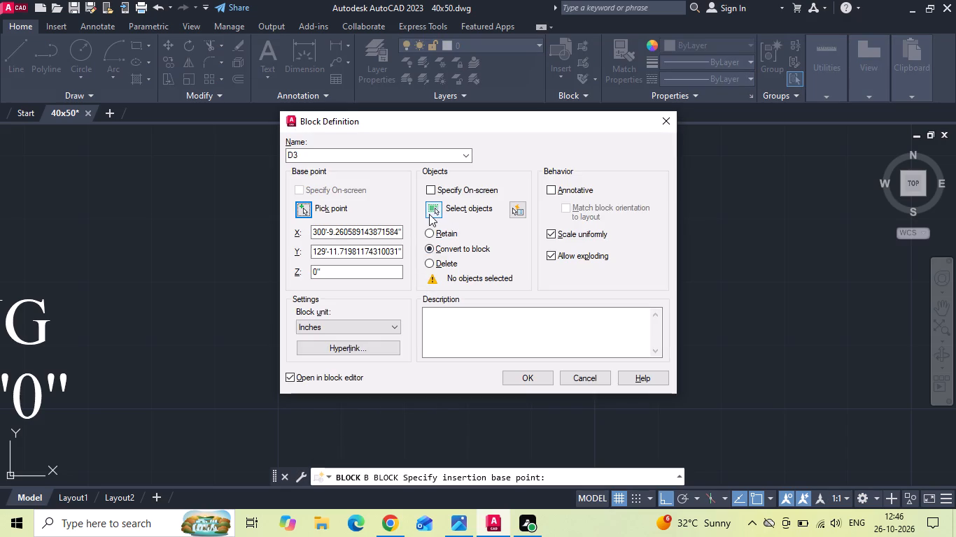
click(429, 213)
scroll(432, 248, down, 1)
drag(540, 208, 478, 255)
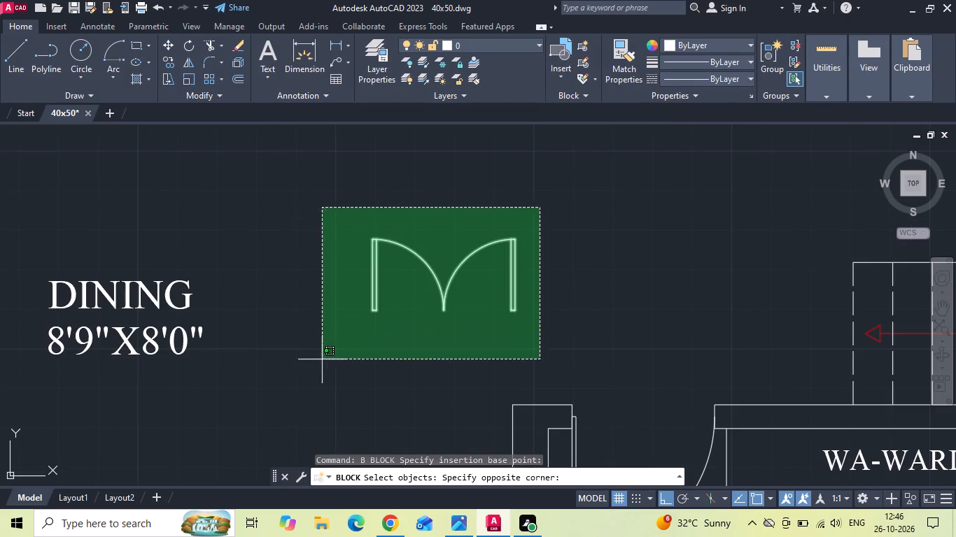
click(318, 361)
key(space)
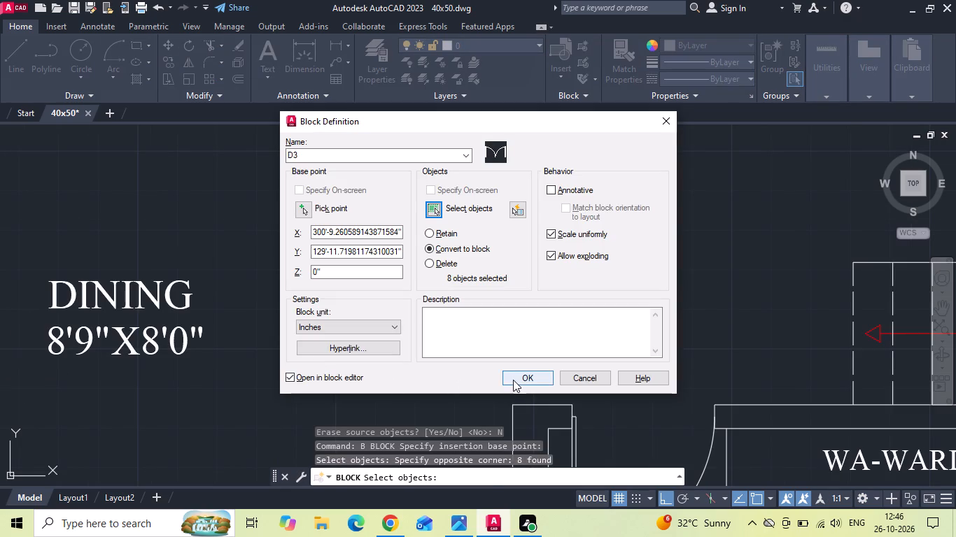
click(513, 380)
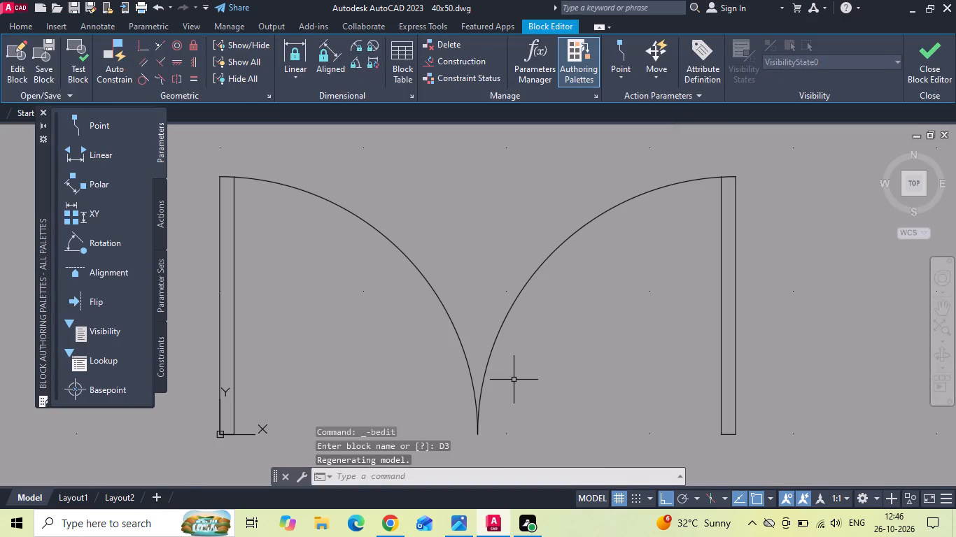
key(ctrl+z)
key(Escape)
Move the double door from its lower-left corner to the midpoint of the left wall end in the POOJA opening.
click(457, 317)
click(426, 274)
right_click(426, 274)
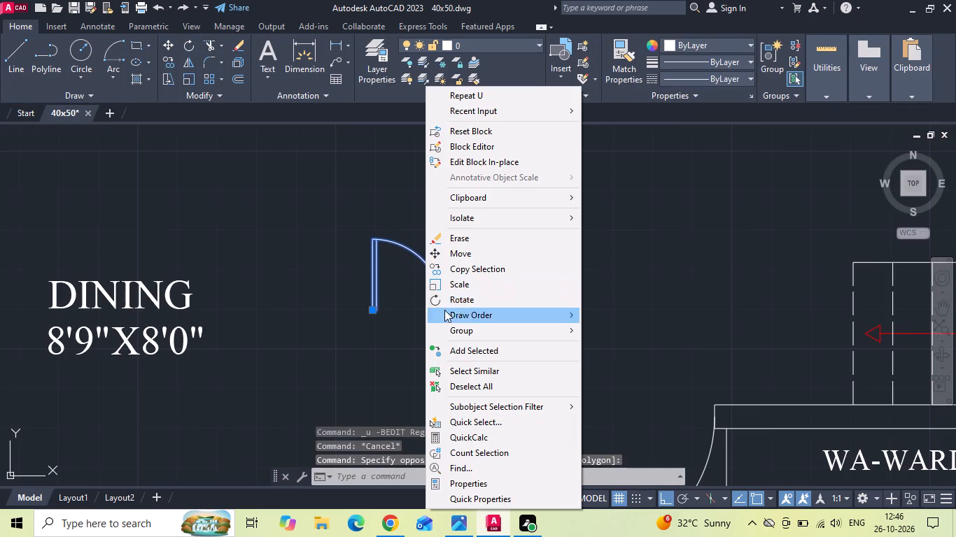
click(463, 257)
scroll(360, 299, up, 3)
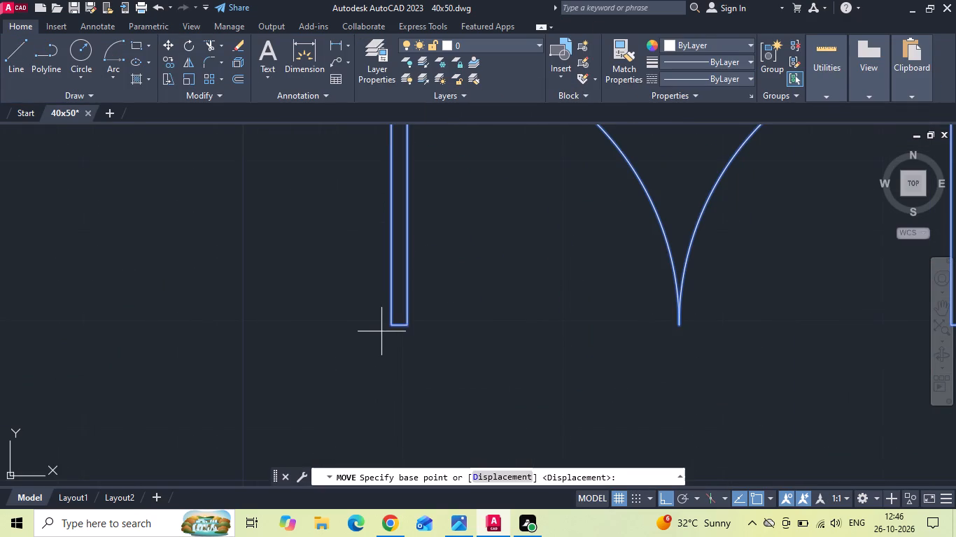
scroll(384, 334, up, 2)
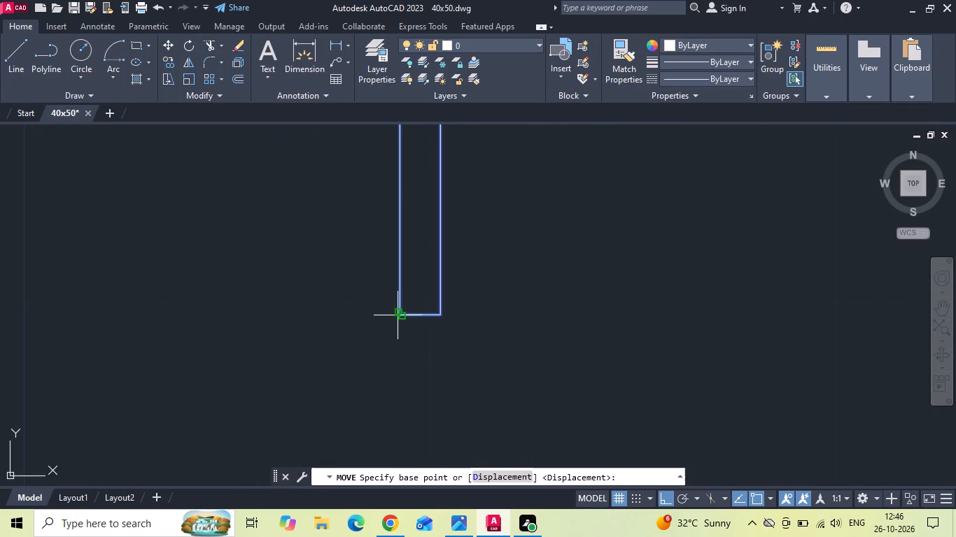
click(398, 315)
scroll(384, 371, down, 6)
scroll(375, 271, up, 2)
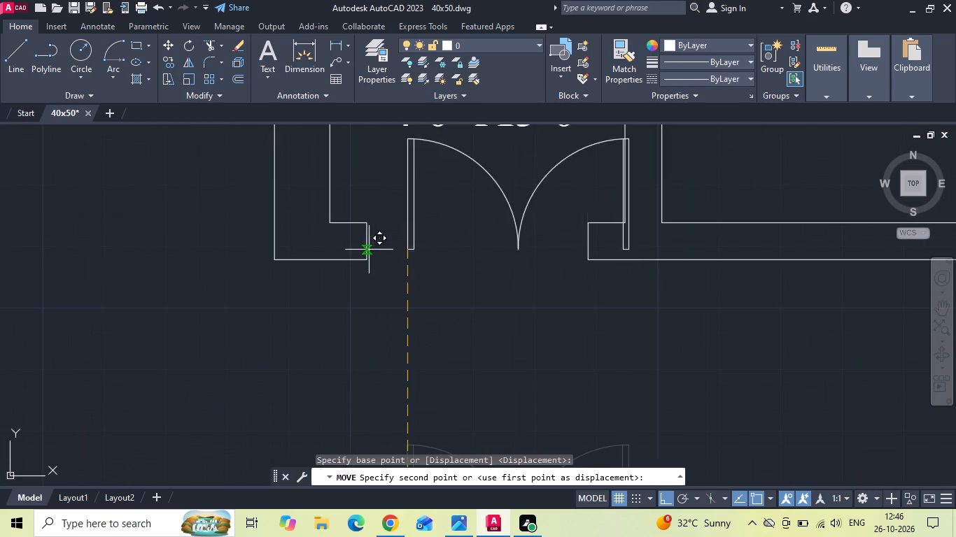
click(369, 243)
Move the POOJA room label slightly upward, away from the double door arcs.
scroll(377, 308, down, 3)
scroll(416, 249, up, 2)
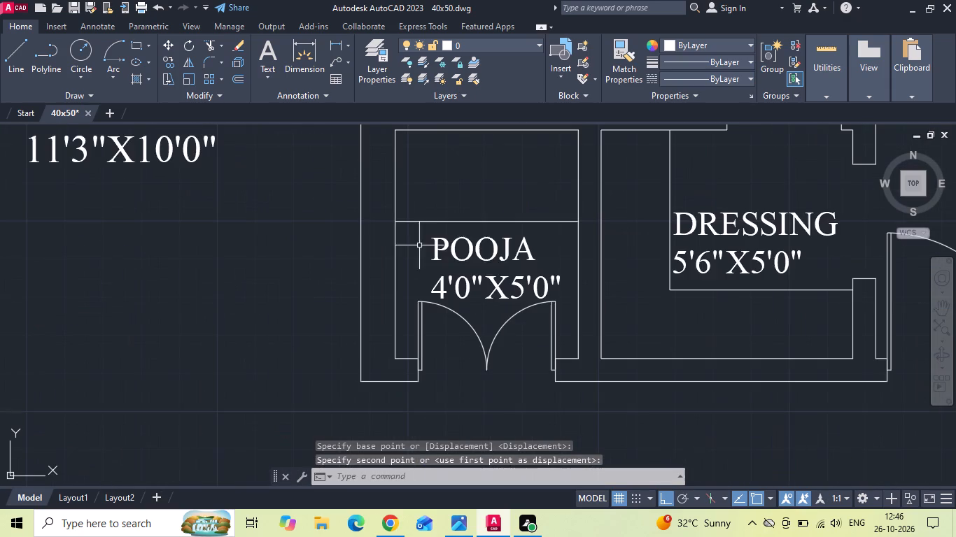
click(485, 264)
click(454, 245)
right_click(452, 244)
click(468, 248)
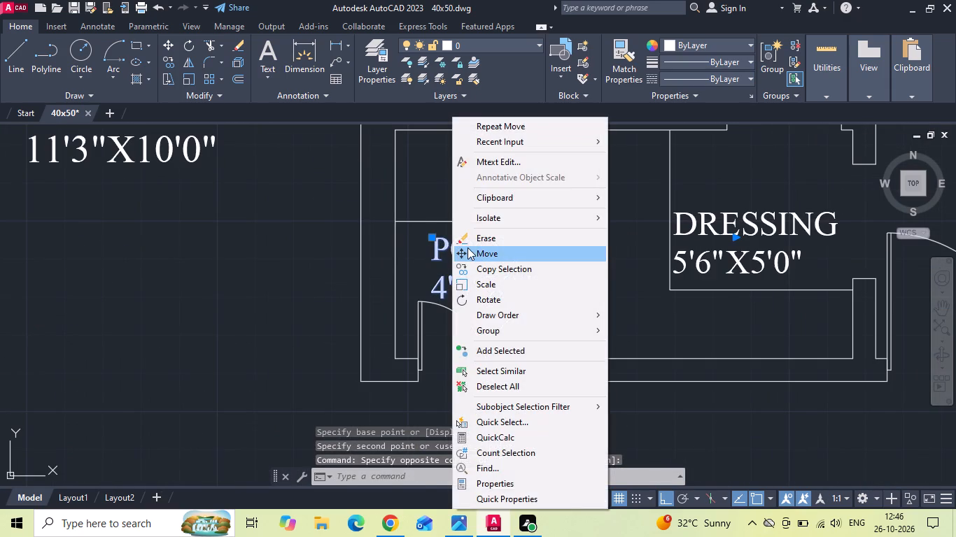
scroll(511, 457, up, 1)
click(521, 438)
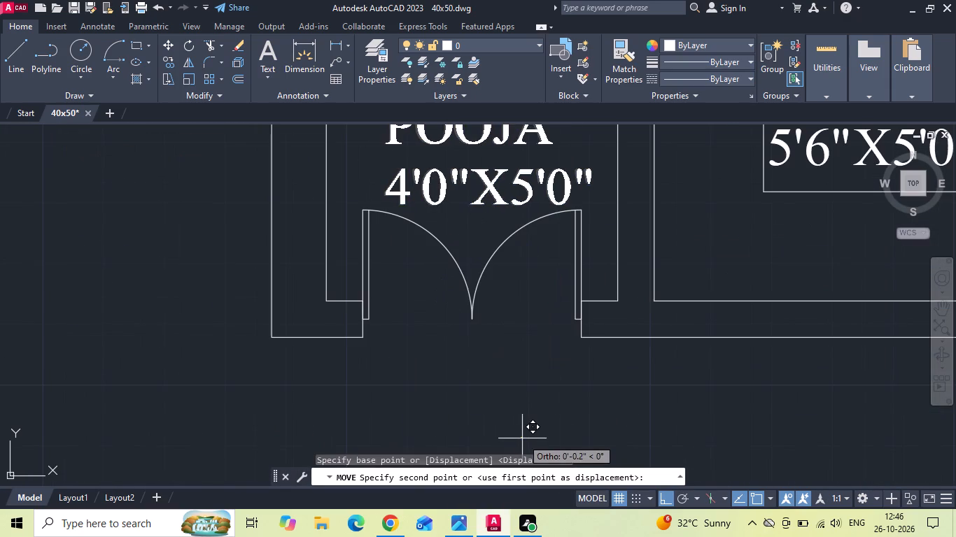
click(522, 436)
Save the 40x50 drawing with the double door and adjusted label in place.
key(ctrl+s)
key(ctrl+s)
scroll(451, 327, down, 1)
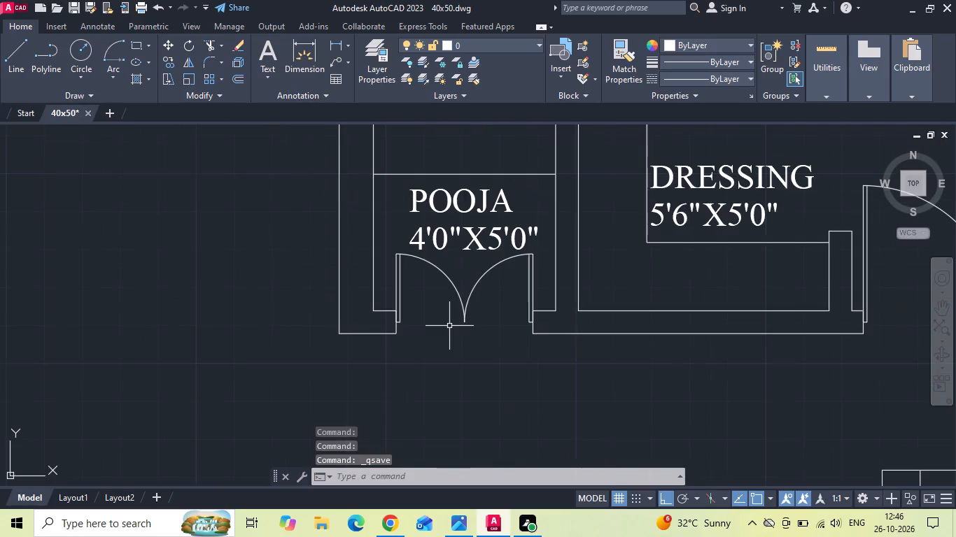
scroll(428, 301, down, 2)
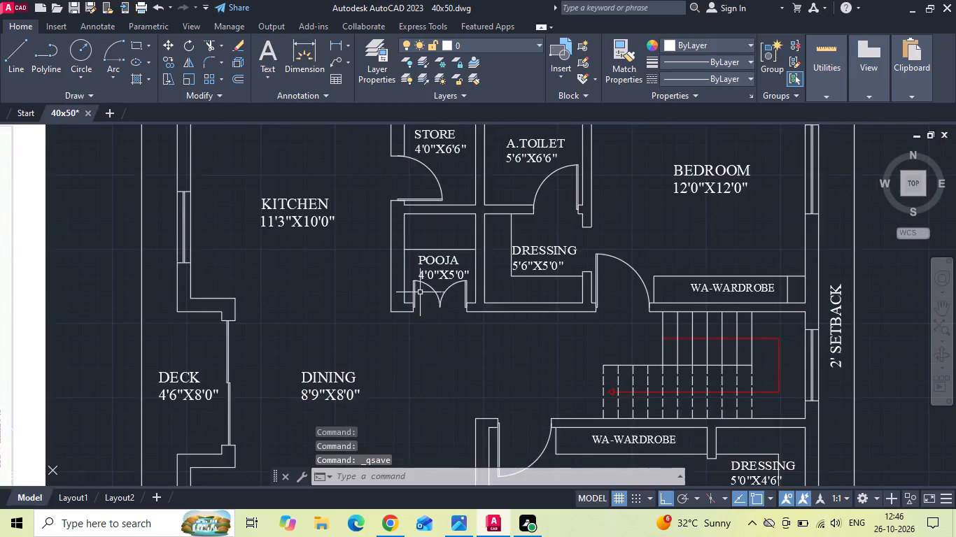
scroll(370, 282, down, 3)
middle_drag(337, 348, 342, 316)
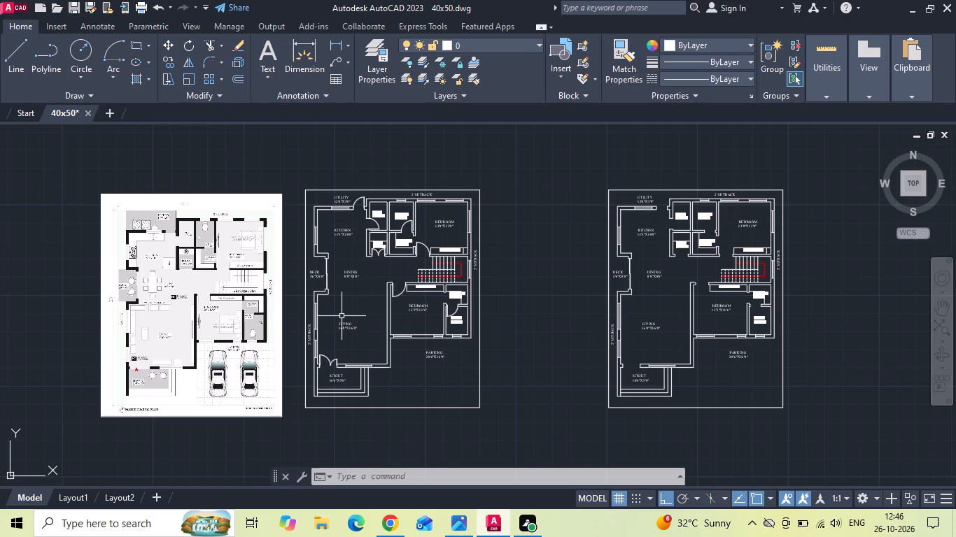
key(ctrl+s)
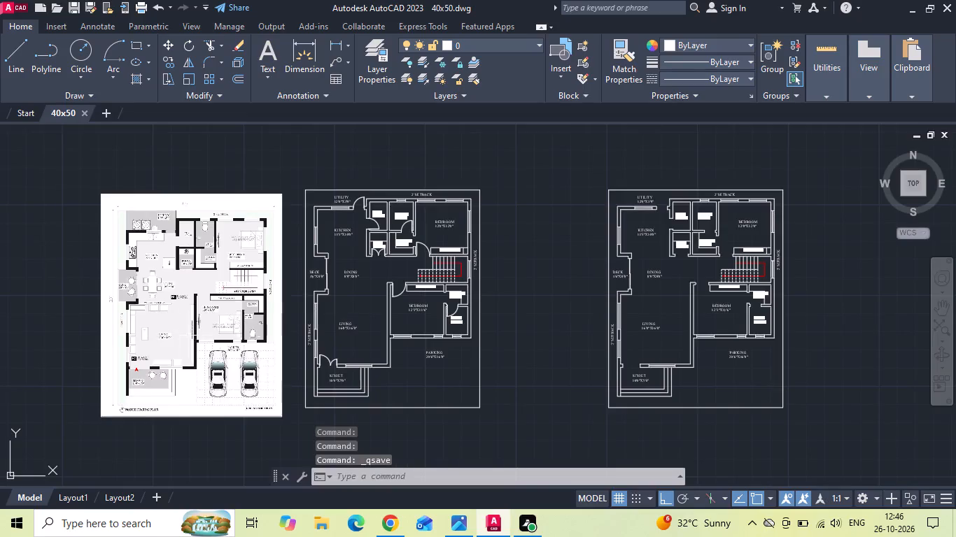
scroll(174, 330, up, 3)
key(ctrl+s)
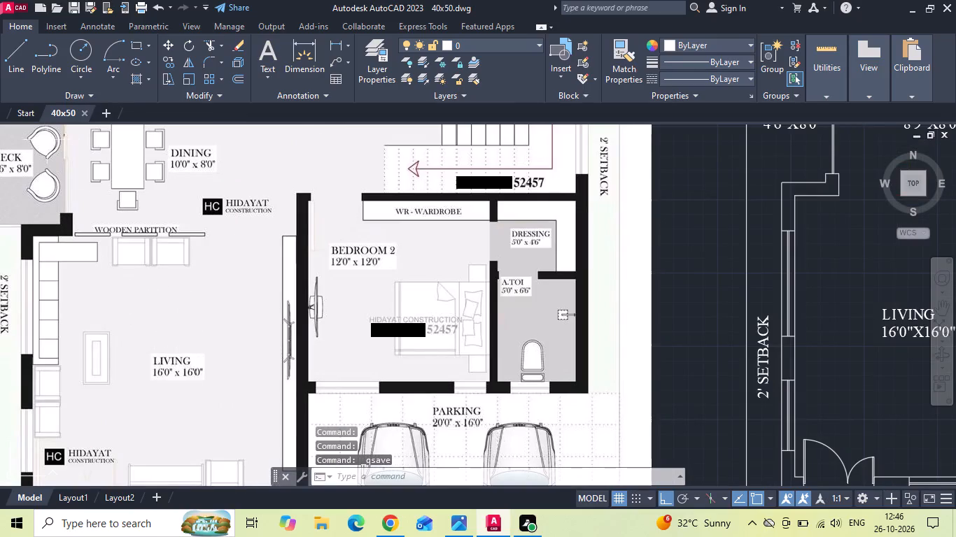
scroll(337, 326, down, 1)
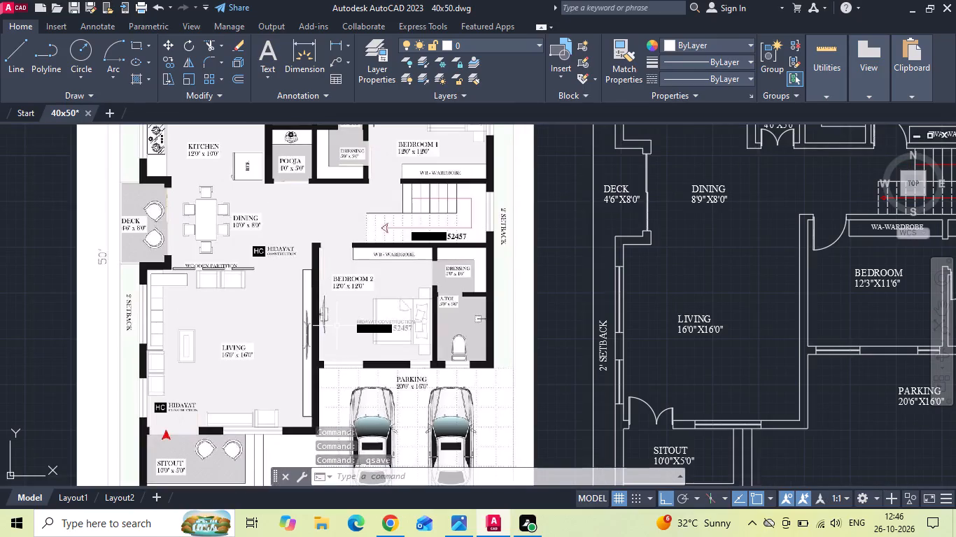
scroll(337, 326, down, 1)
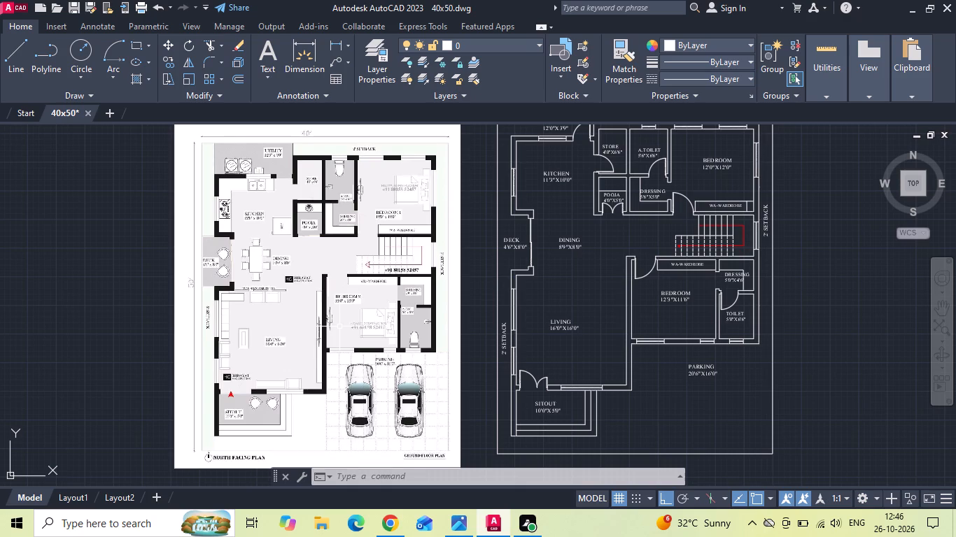
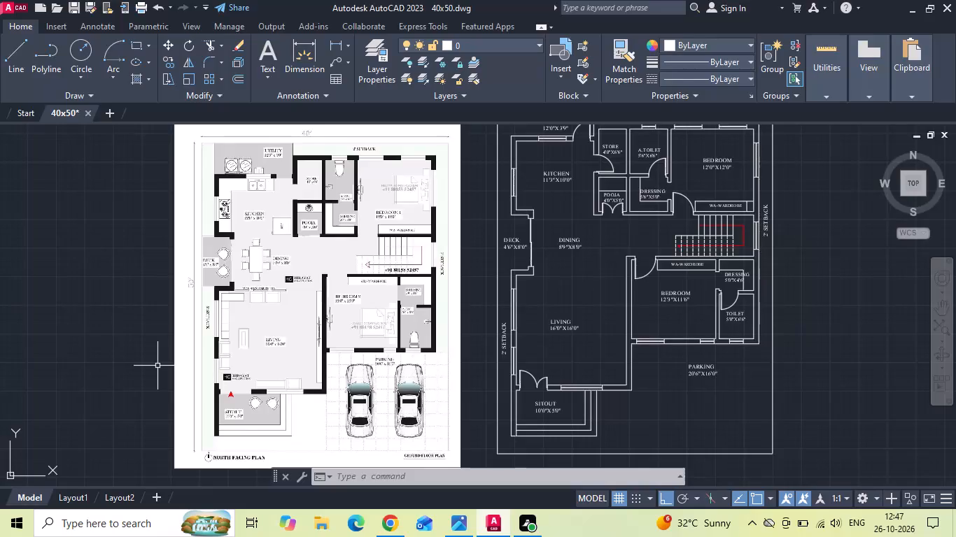
Save the 40x50 drawing.
key(ctrl+s)
key(ctrl+s)
key(ctrl+s)
key(ctrl+s)
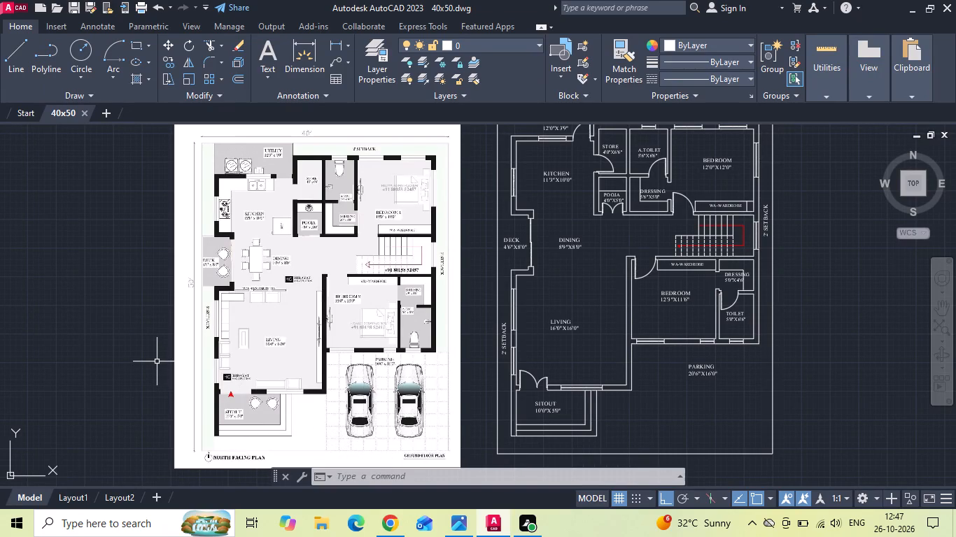
key(ctrl+s)
key(ctrl+s)
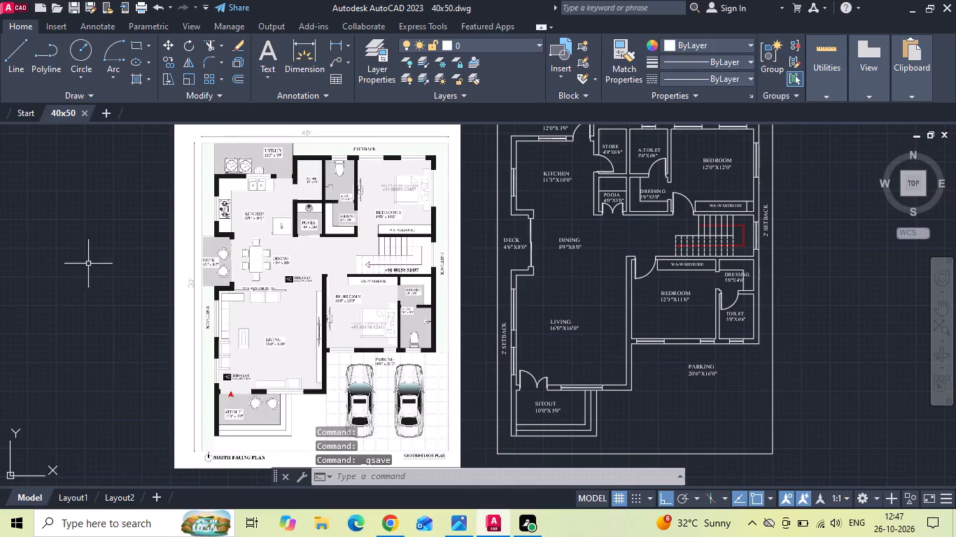
Browse to the 24102026 folder in the desktop INTERNSHIP folder and preview the 55X40 and 30x40 drawings.
scroll(143, 227, up, 1)
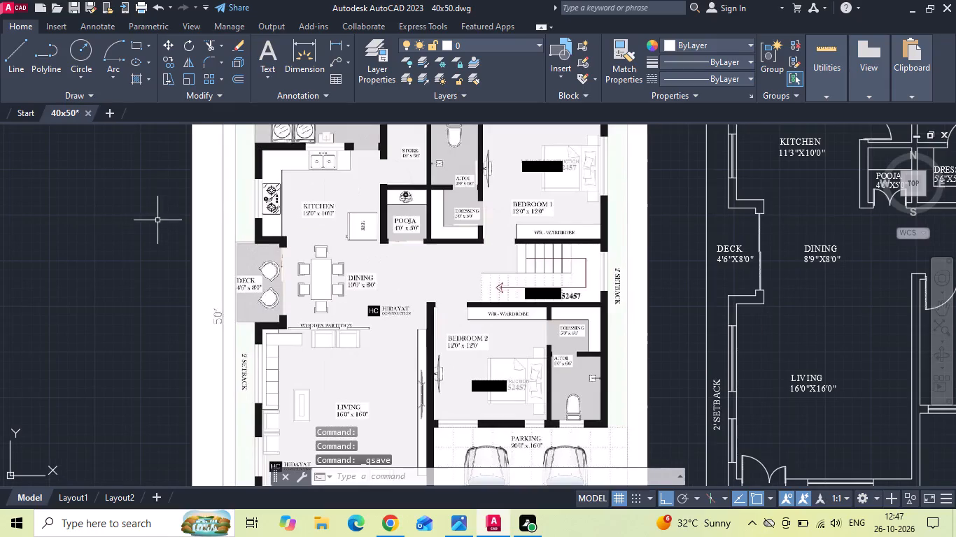
click(9, 6)
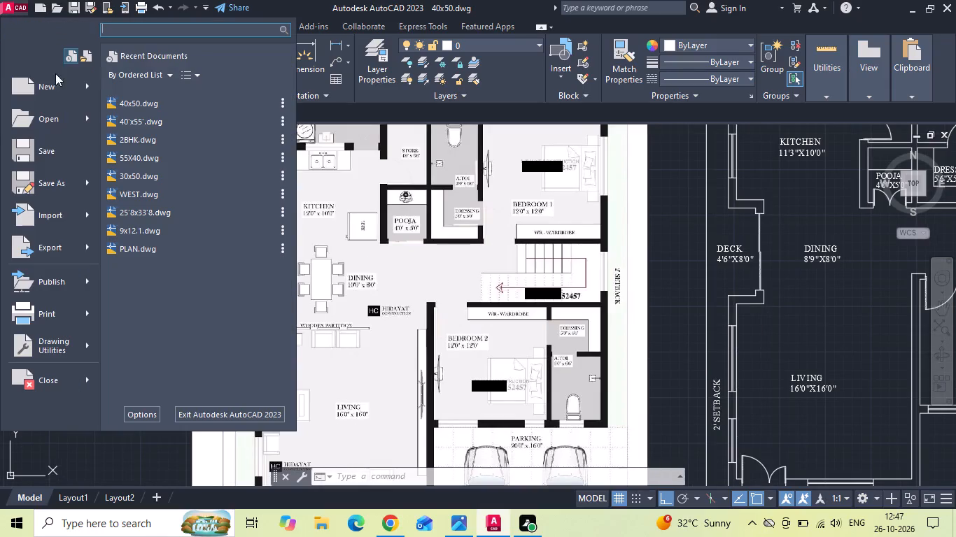
click(37, 126)
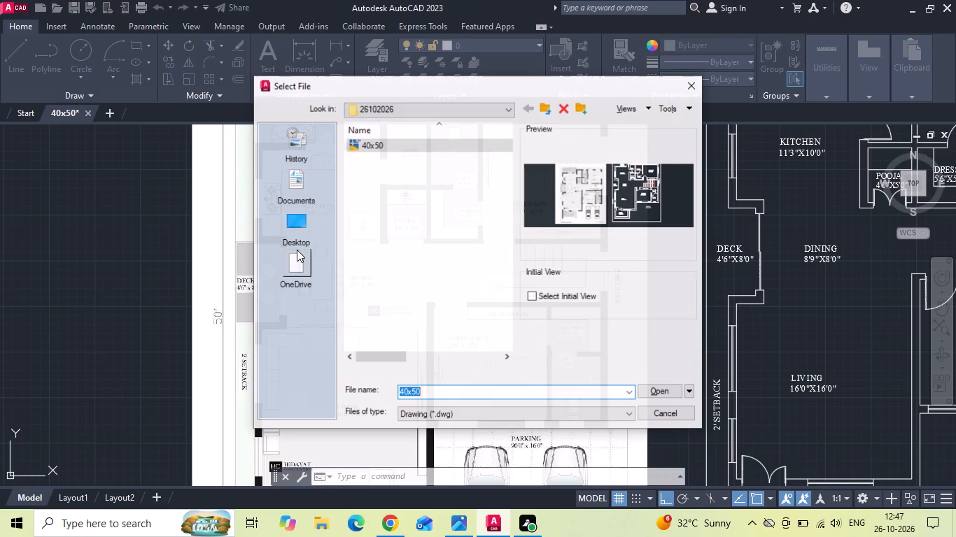
double_click(295, 236)
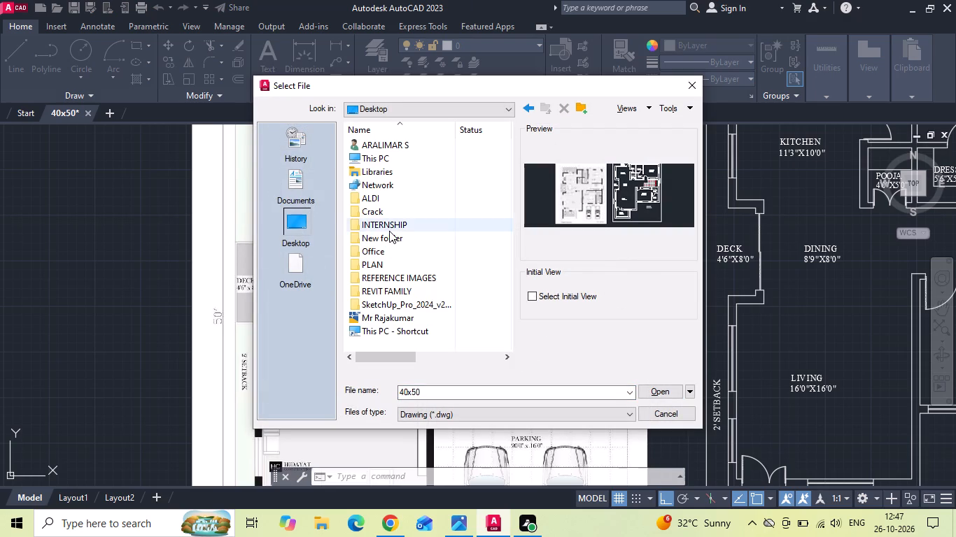
double_click(389, 229)
scroll(393, 292, down, 1)
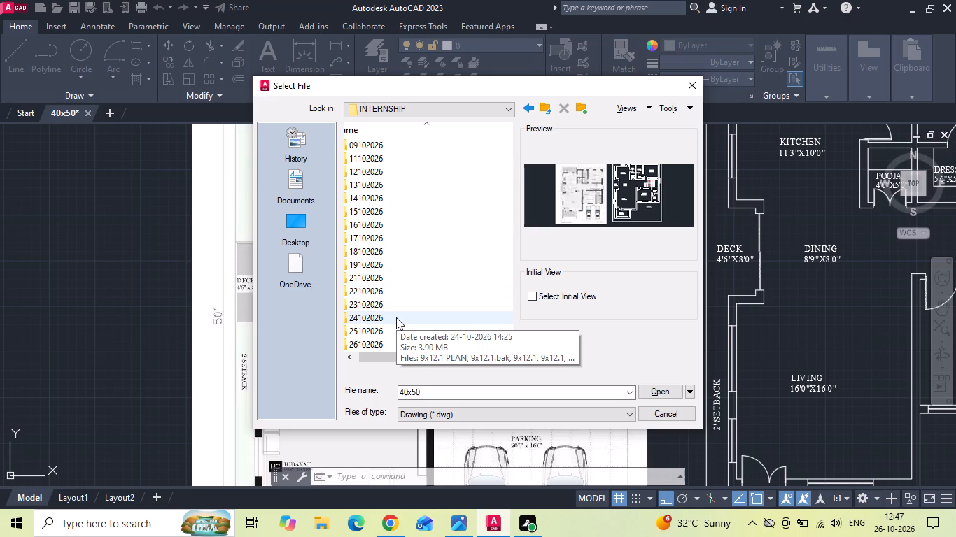
double_click(396, 317)
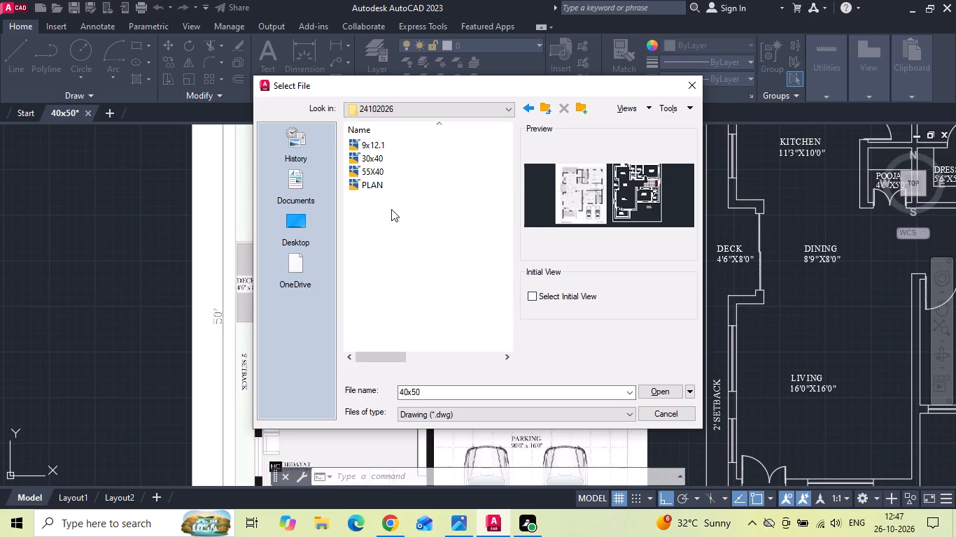
click(393, 169)
click(393, 159)
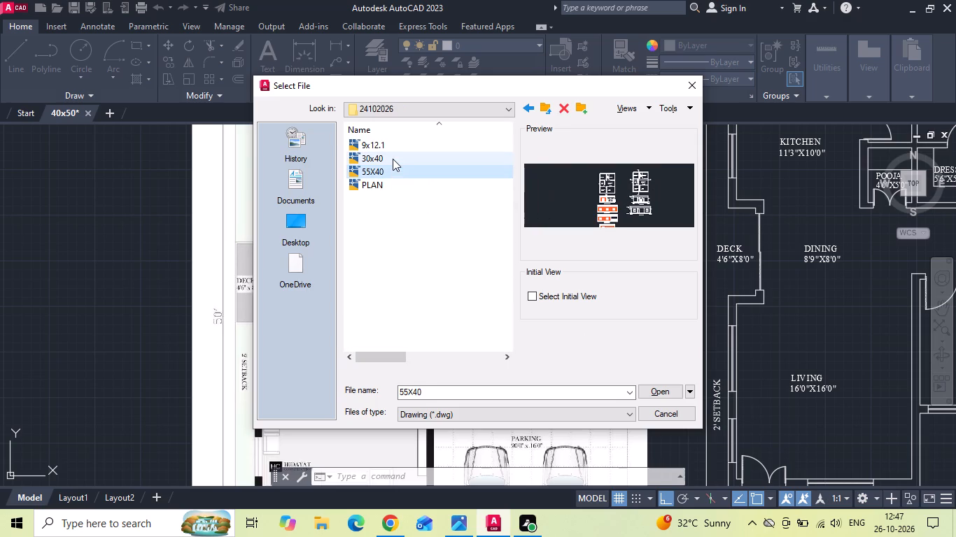
Preview the drawings in the 23102026 folder and open the 2BHK drawing.
click(535, 113)
double_click(366, 308)
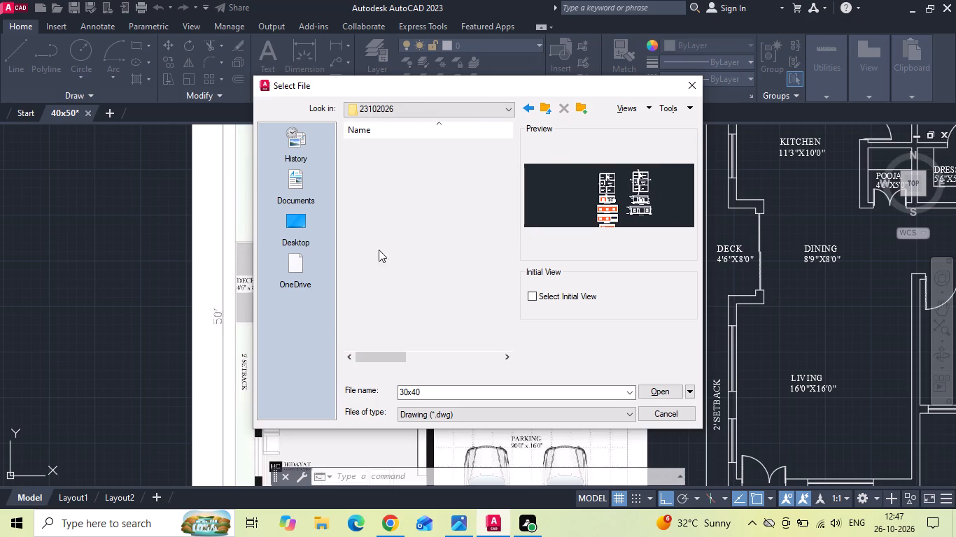
click(395, 169)
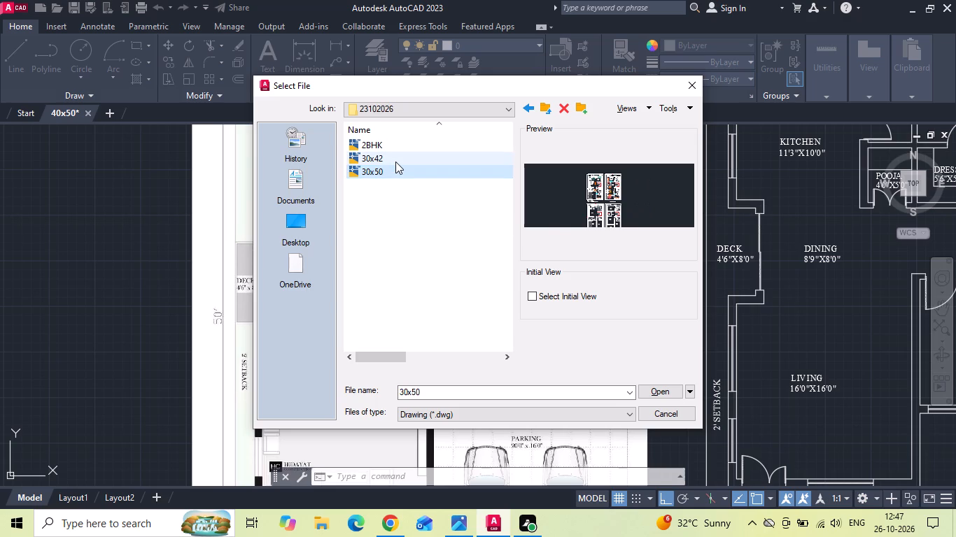
click(395, 162)
click(398, 151)
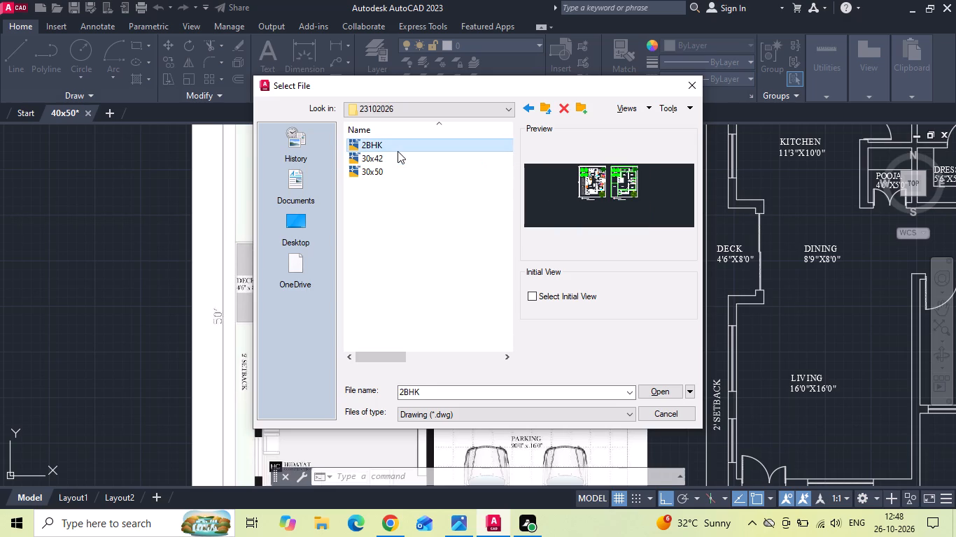
click(647, 397)
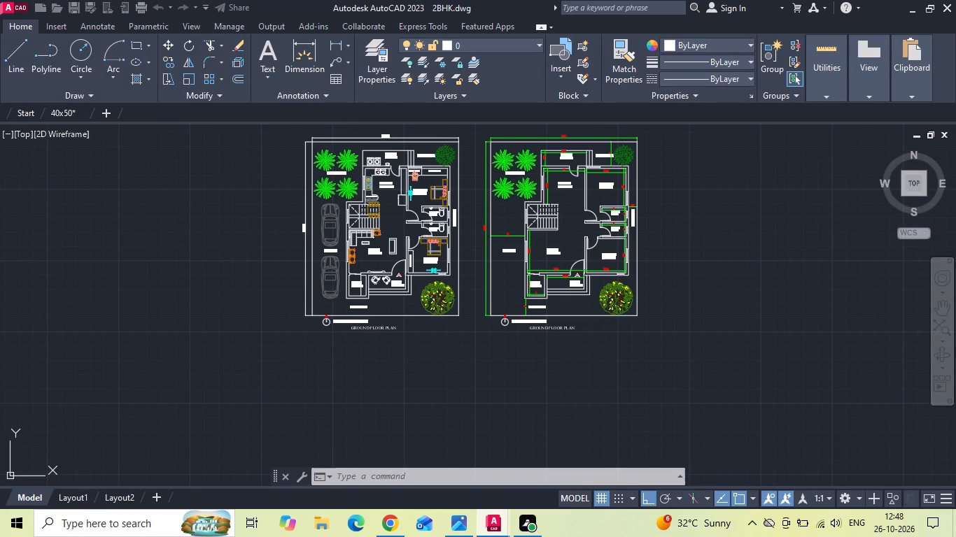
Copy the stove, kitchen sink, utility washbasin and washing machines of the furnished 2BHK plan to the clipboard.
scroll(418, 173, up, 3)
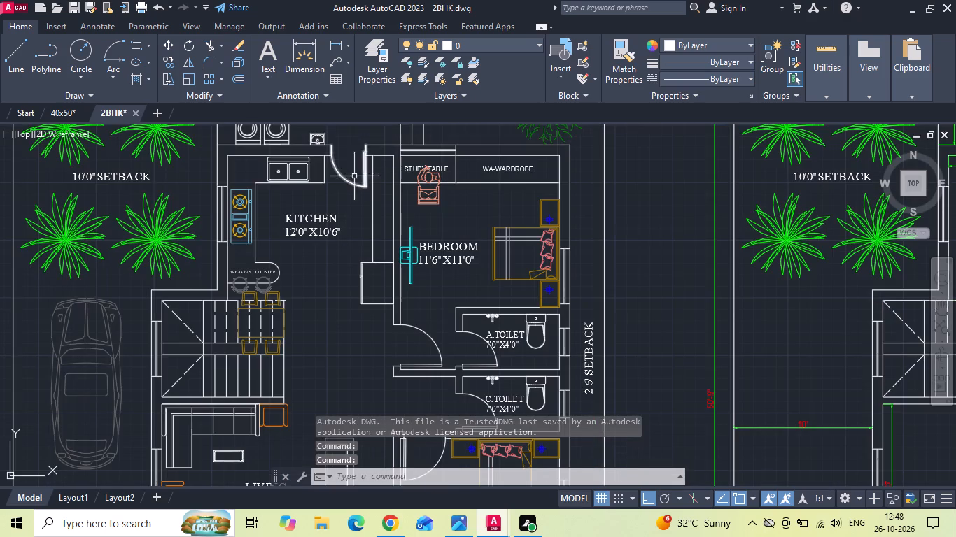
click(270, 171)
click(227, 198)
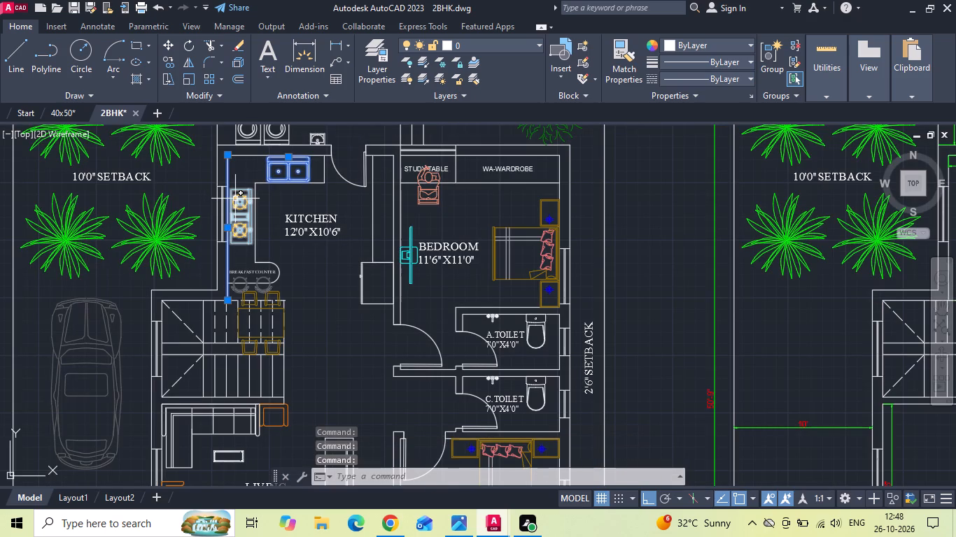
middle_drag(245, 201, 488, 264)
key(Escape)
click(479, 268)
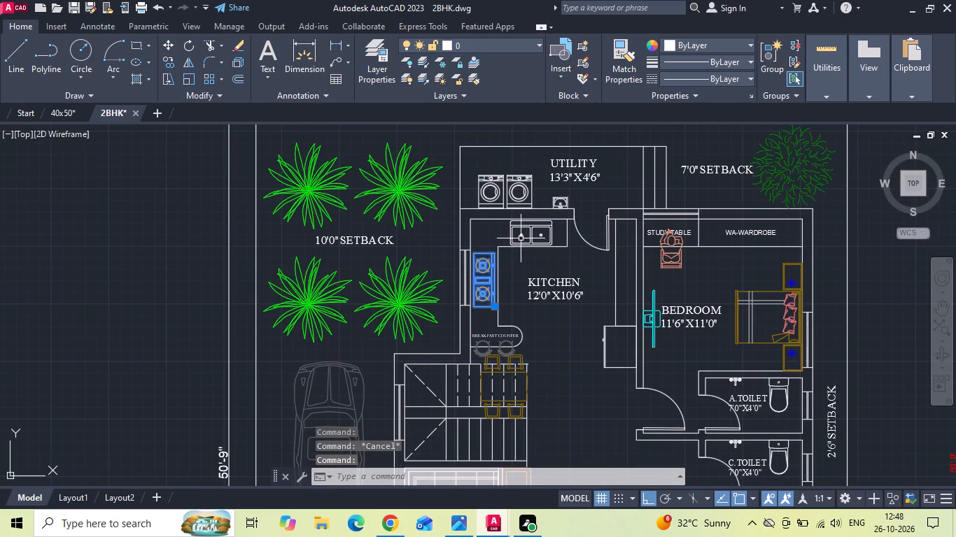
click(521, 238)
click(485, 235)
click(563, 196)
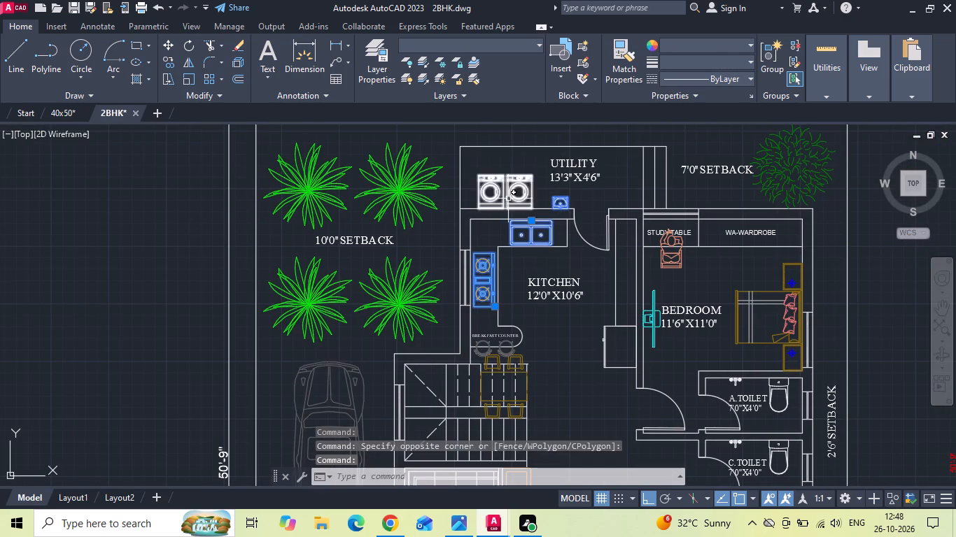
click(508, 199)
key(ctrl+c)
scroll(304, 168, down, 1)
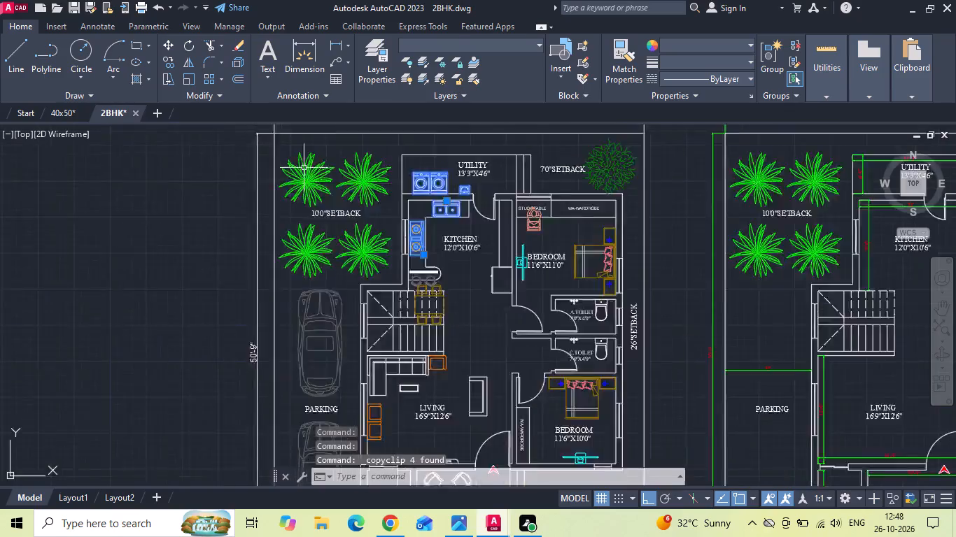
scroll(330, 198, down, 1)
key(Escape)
Copy the whole furnished 2BHK plan into the 40x50 drawing, placing it above the working floor plan.
scroll(478, 196, down, 1)
drag(534, 147, 501, 186)
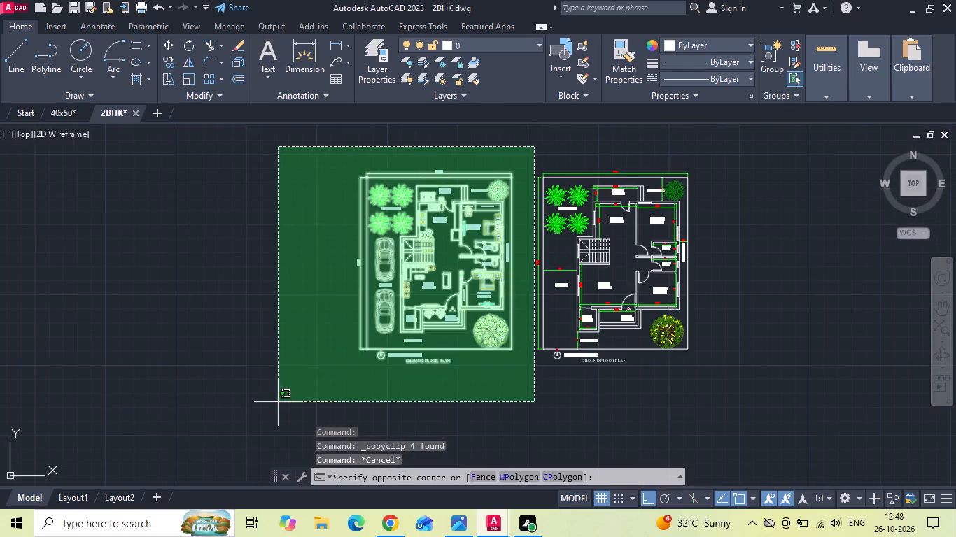
click(278, 402)
key(ctrl+c)
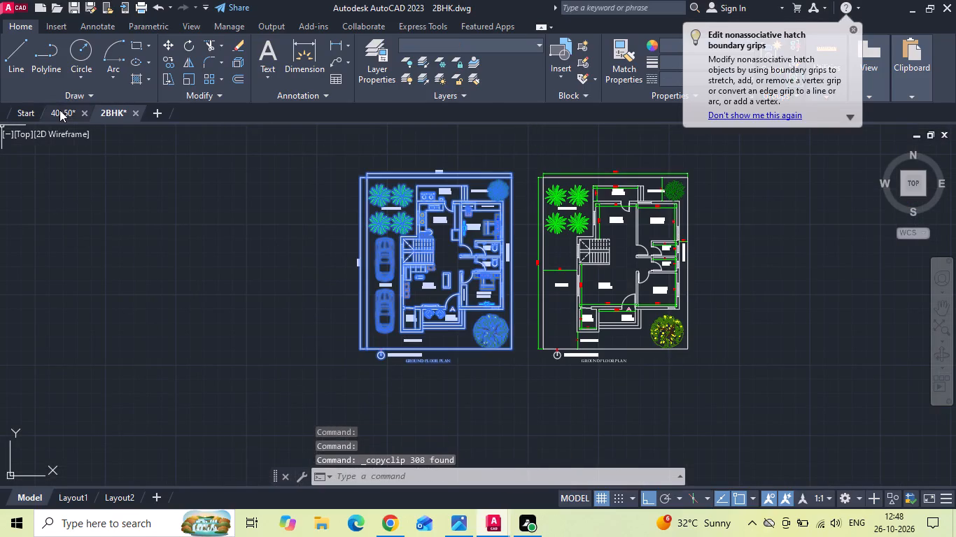
click(59, 110)
key(ctrl+v)
scroll(261, 250, down, 3)
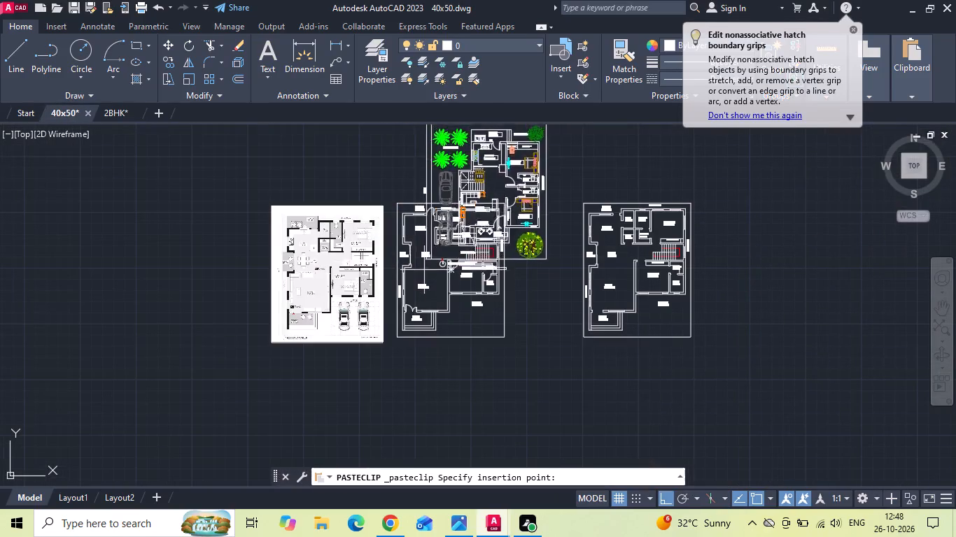
middle_drag(419, 189, 405, 255)
click(381, 259)
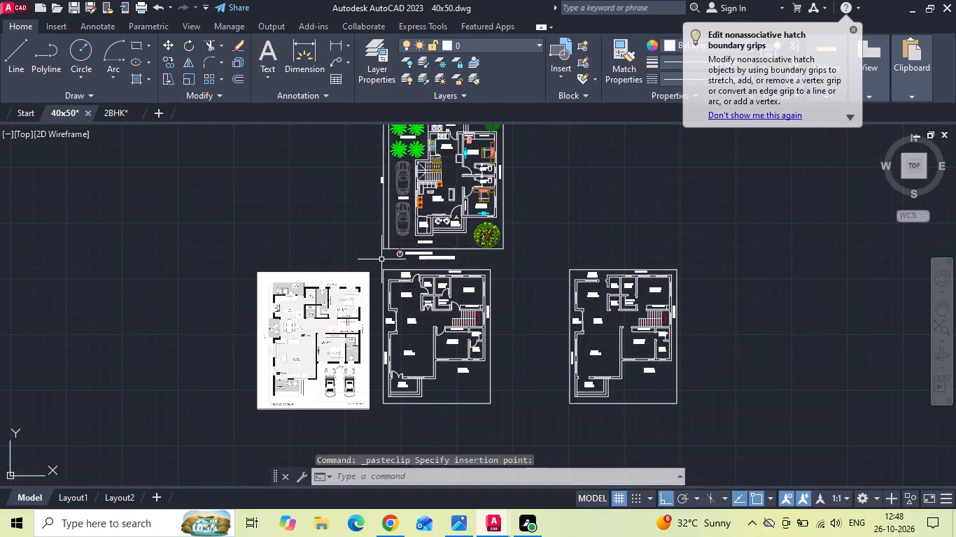
key(Escape)
Save the 40x50 drawing with the pasted furnished plan.
scroll(401, 247, up, 1)
click(401, 218)
right_click(401, 218)
key(Escape)
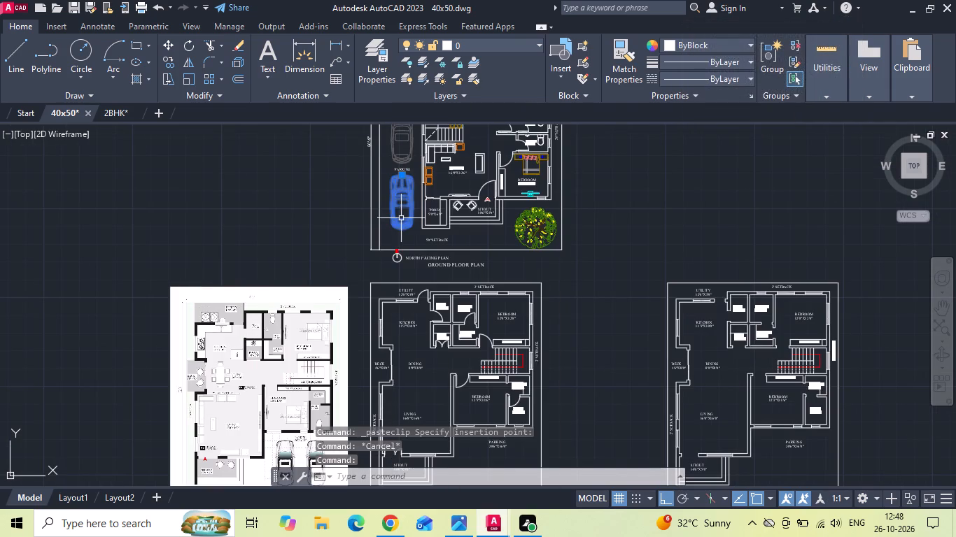
key(ctrl+s)
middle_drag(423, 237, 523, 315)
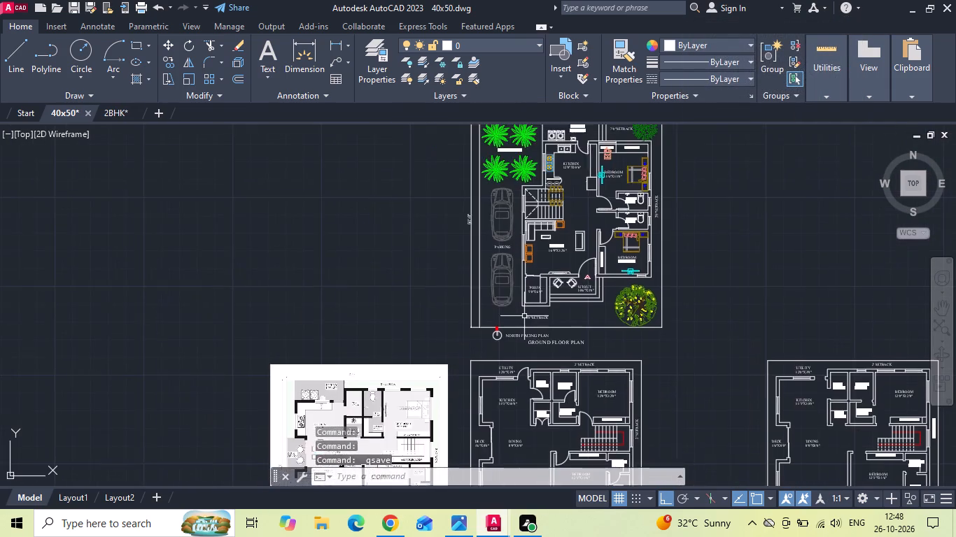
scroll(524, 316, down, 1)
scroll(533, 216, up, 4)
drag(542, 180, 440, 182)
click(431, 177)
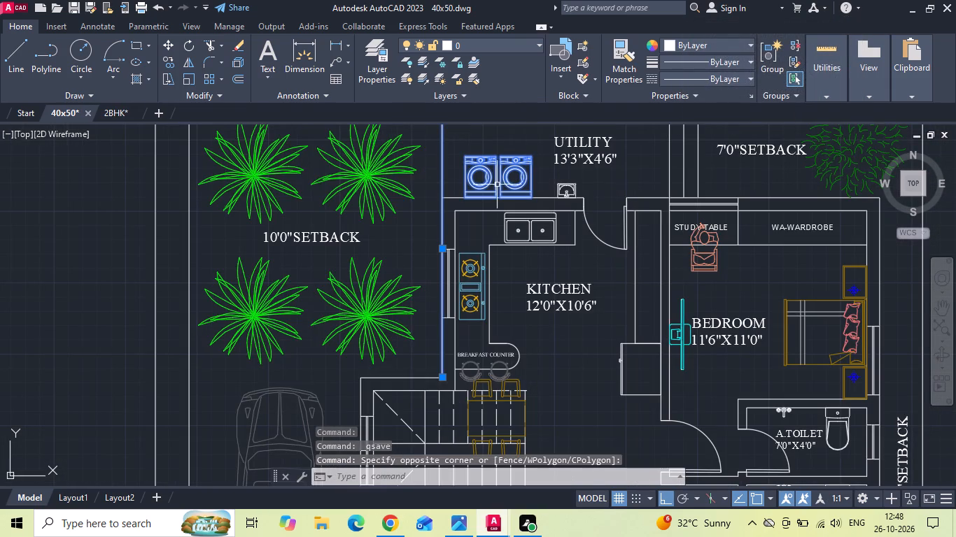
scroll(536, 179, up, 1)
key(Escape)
Copy the two washing machines and washbasin from the furnished plan's utility to the 40x50 utility, using the kitchen walls' matching outer corners.
drag(542, 173, 491, 182)
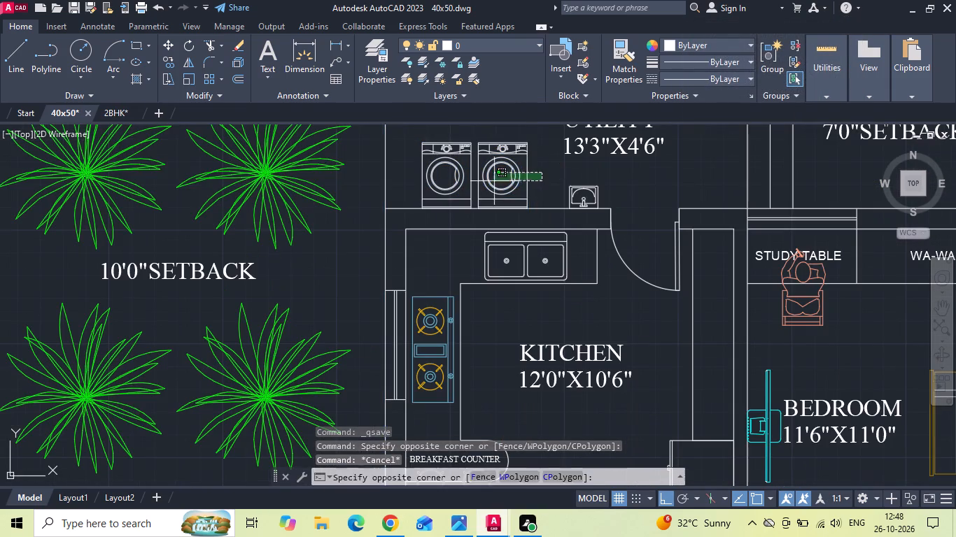
drag(491, 182, 489, 182)
click(488, 182)
click(577, 194)
right_click(565, 185)
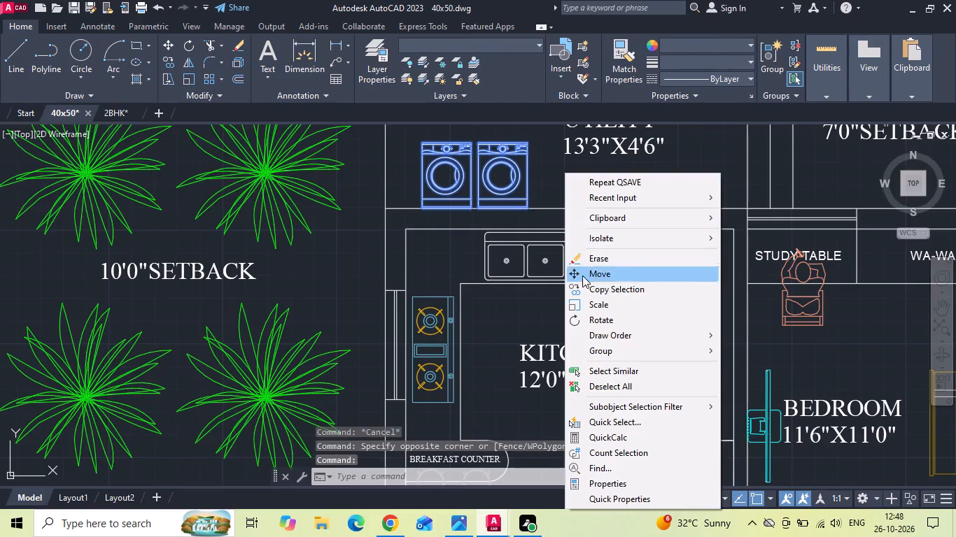
click(582, 289)
click(385, 212)
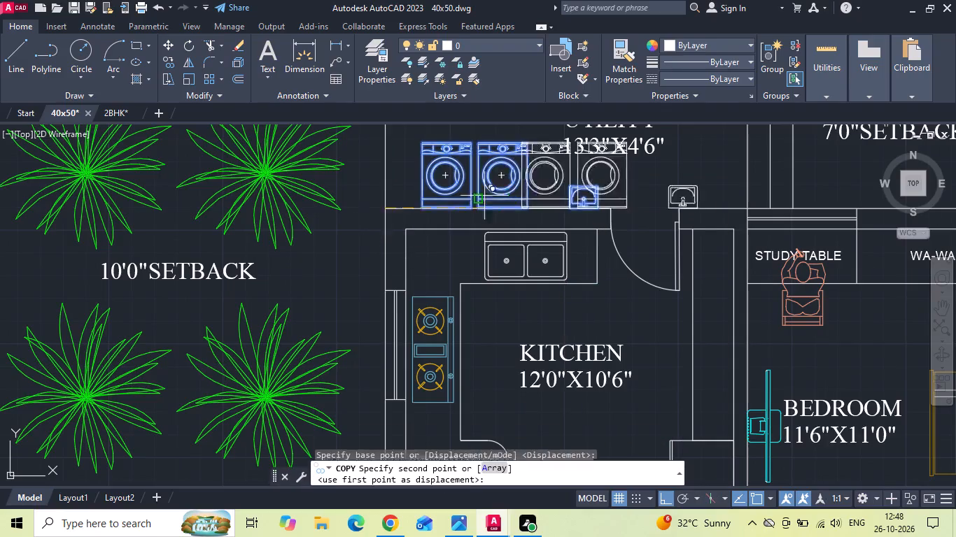
scroll(523, 199, down, 5)
scroll(416, 367, up, 3)
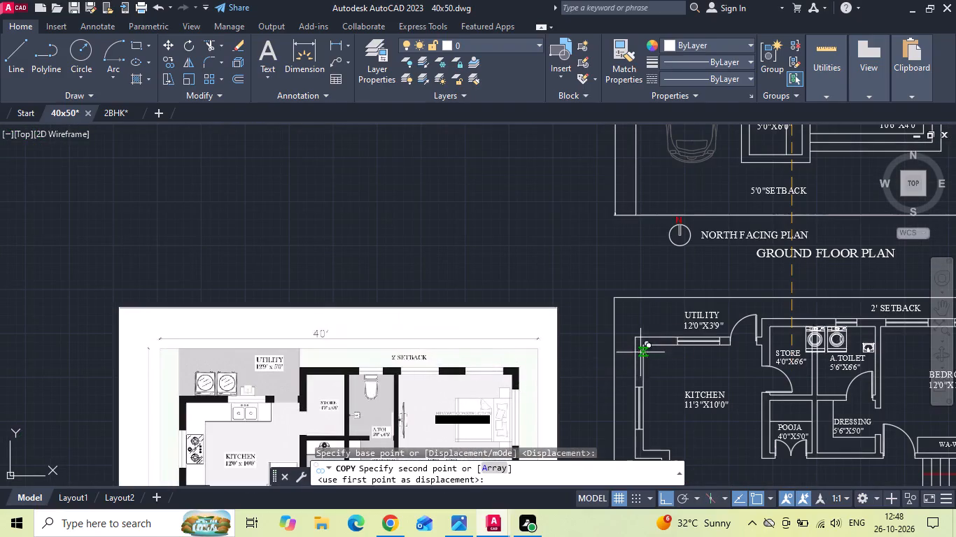
scroll(630, 341, up, 2)
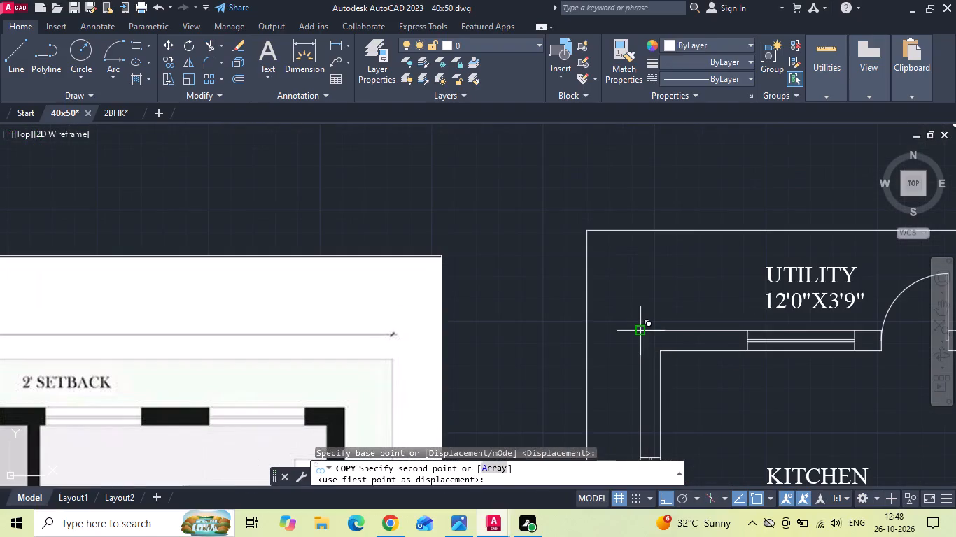
click(638, 332)
scroll(642, 315, down, 2)
key(Escape)
scroll(715, 325, up, 2)
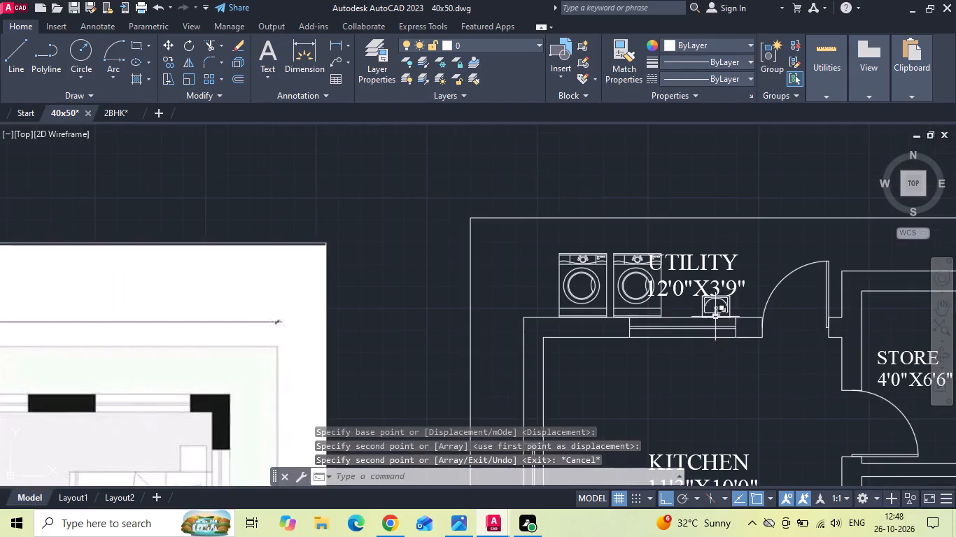
Move the UTILITY 12'0"X3'9" label slightly upward, away from the washbasin.
scroll(715, 315, down, 2)
middle_drag(691, 332, 689, 278)
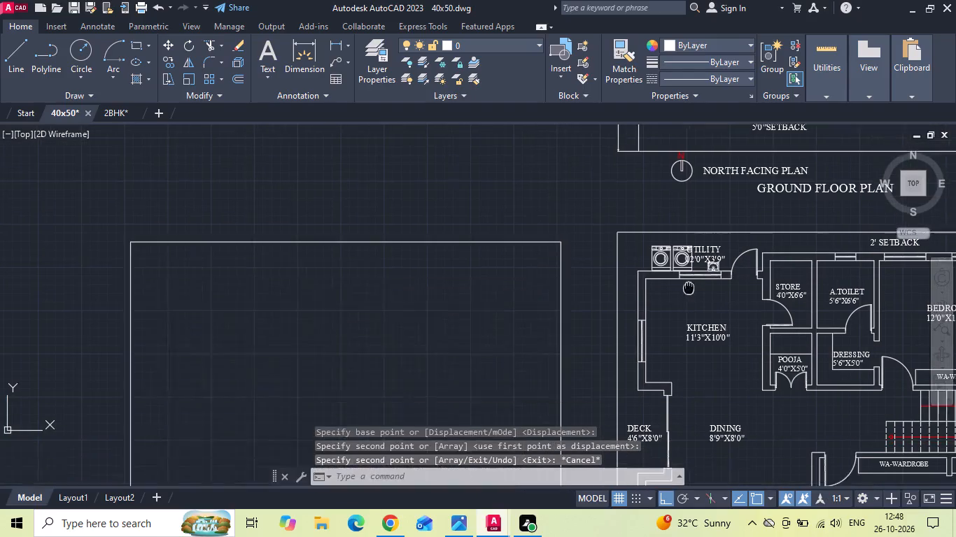
middle_drag(689, 278, 682, 230)
scroll(702, 183, up, 2)
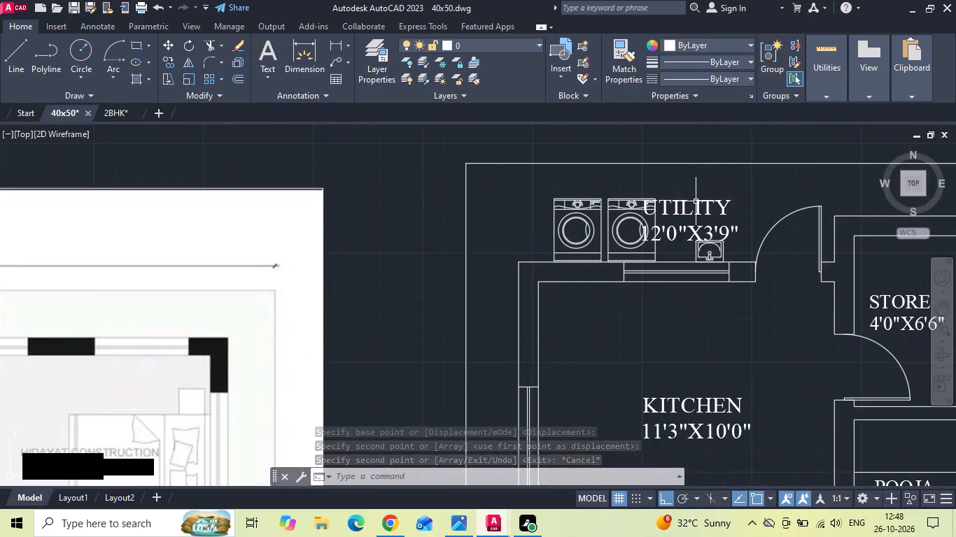
click(690, 215)
right_click(684, 208)
click(714, 248)
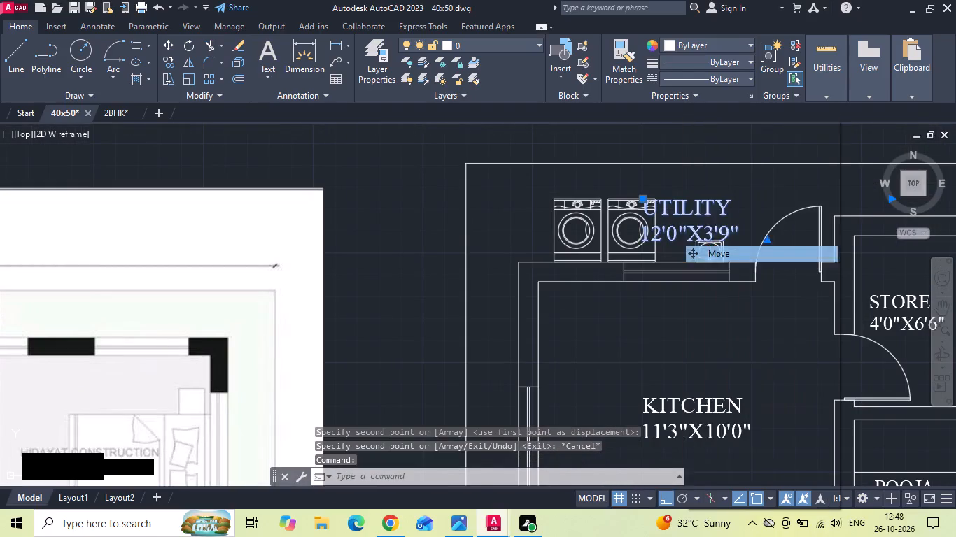
scroll(712, 211, up, 2)
click(681, 217)
click(680, 187)
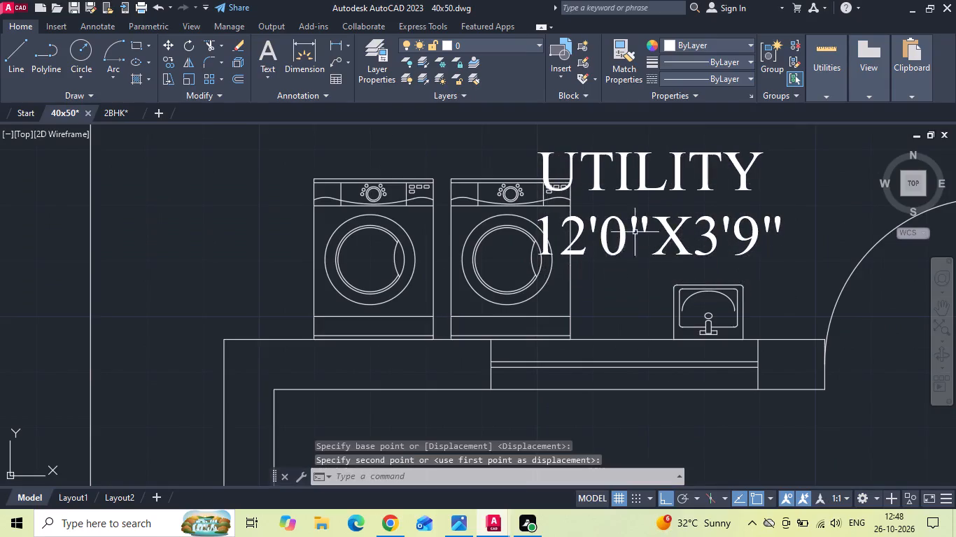
Move the two utility washing machines about 5 inches left along the kitchen wall, away from the UTILITY label.
drag(606, 293, 476, 297)
click(447, 296)
right_click(447, 296)
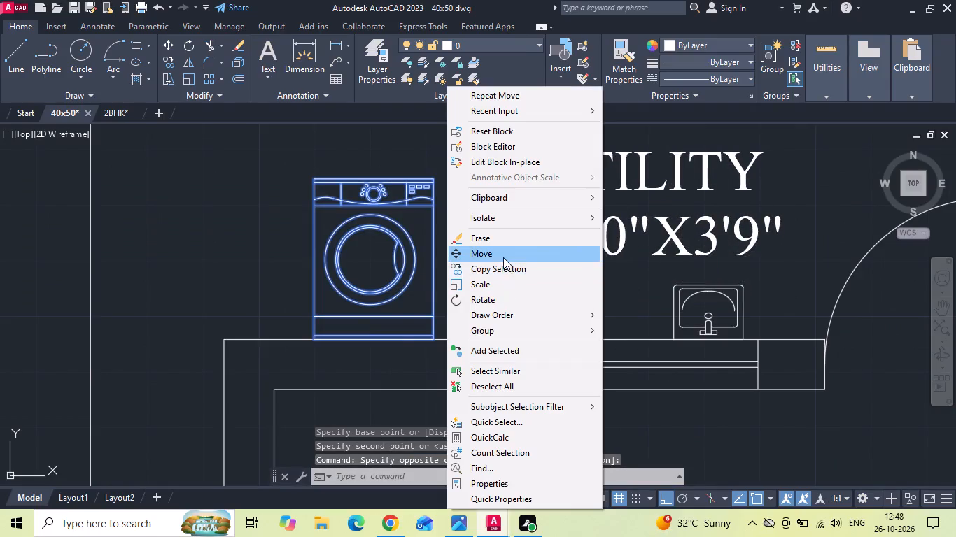
click(503, 257)
click(620, 296)
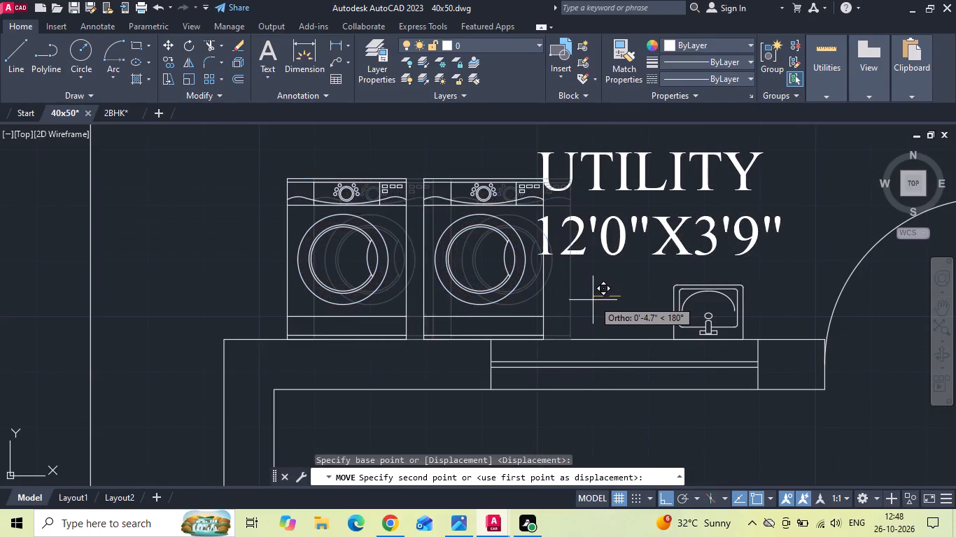
click(589, 300)
Copy the WC from the furnished plan's A.TOILET into the 40x50 A.TOILET, placing it against the upper wall.
scroll(591, 236, down, 4)
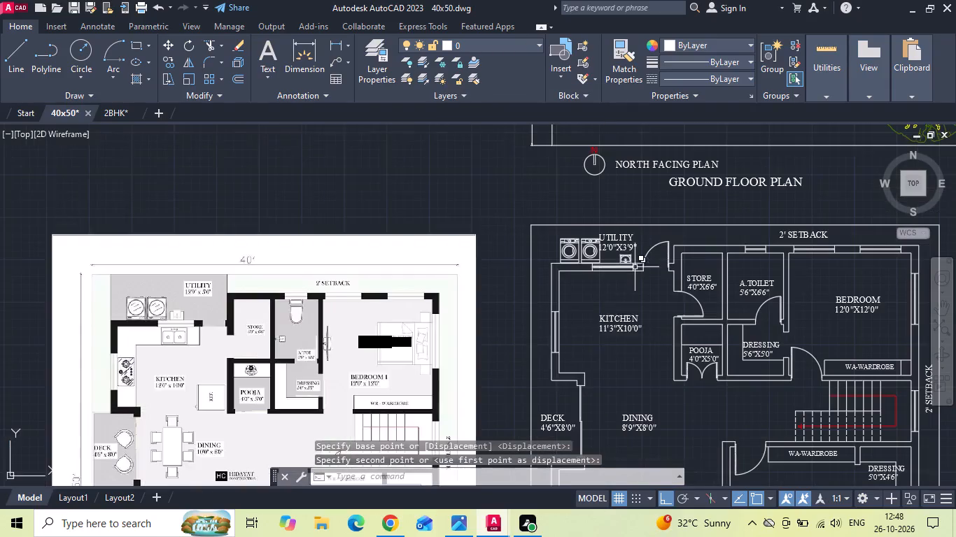
middle_drag(598, 327, 599, 313)
scroll(551, 342, down, 2)
middle_drag(596, 181, 587, 262)
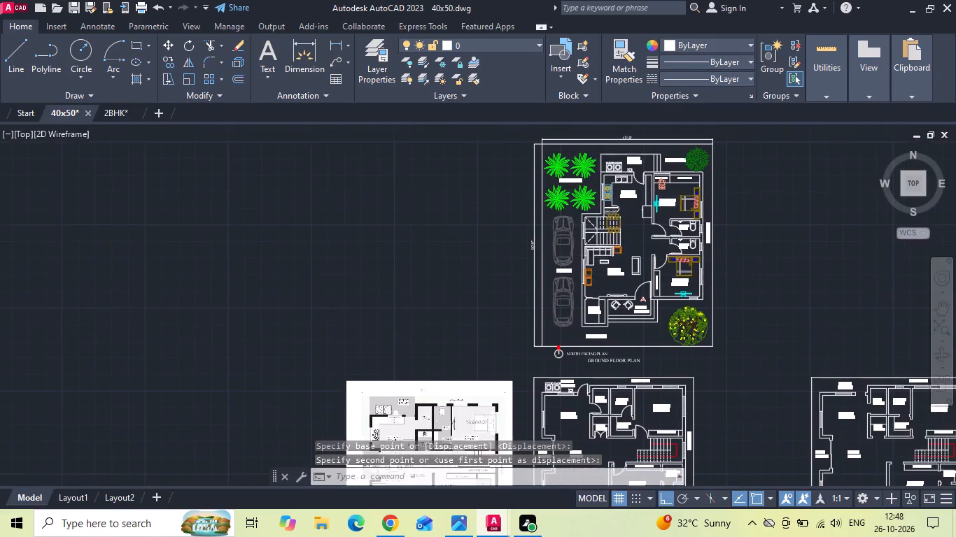
scroll(638, 170, up, 1)
scroll(722, 289, up, 2)
click(723, 227)
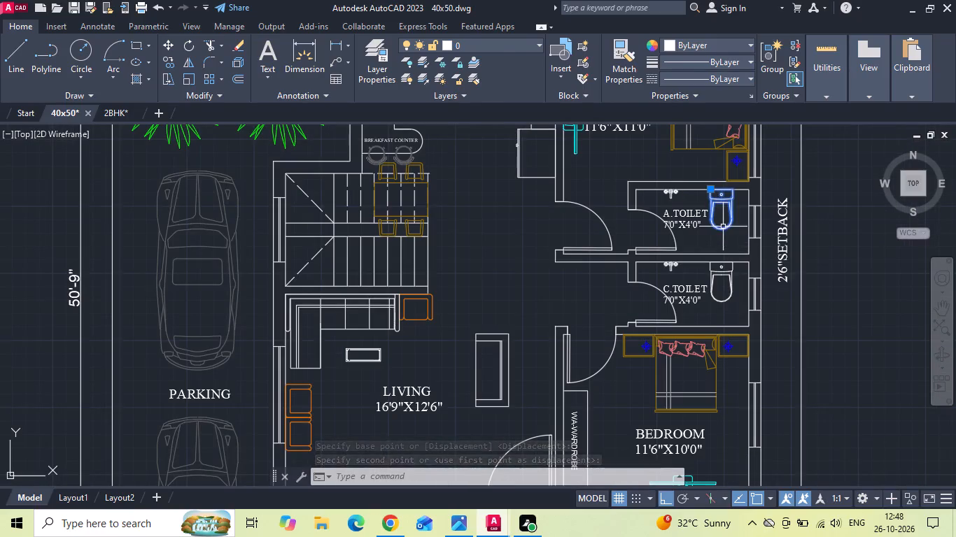
right_click(723, 227)
click(748, 268)
scroll(749, 193, up, 1)
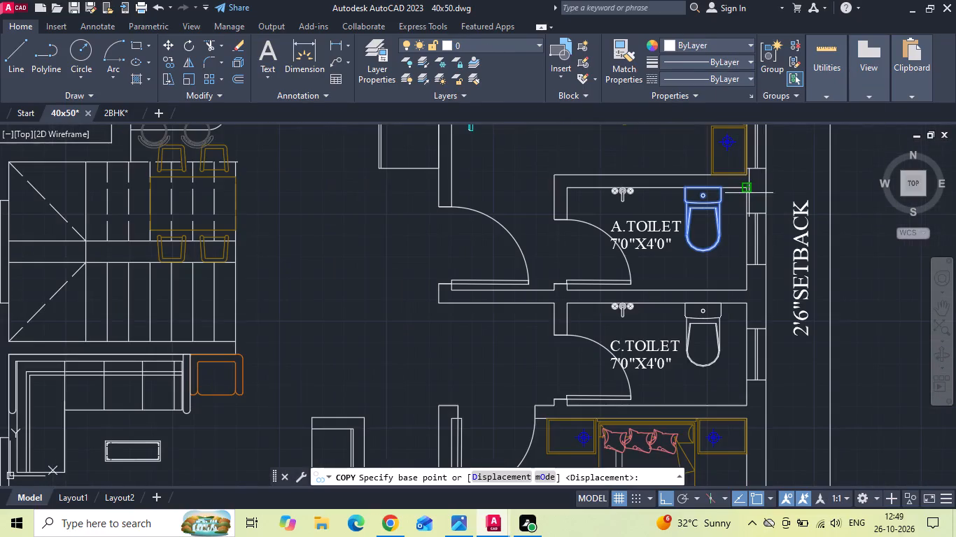
click(749, 188)
scroll(675, 212, down, 6)
scroll(649, 350, up, 3)
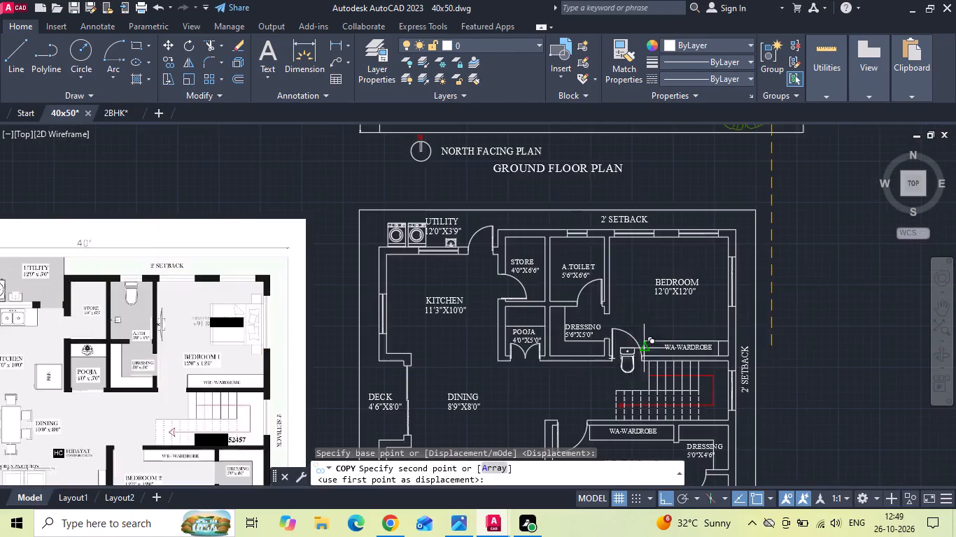
scroll(591, 249, up, 2)
click(583, 221)
scroll(577, 241, up, 2)
key(Escape)
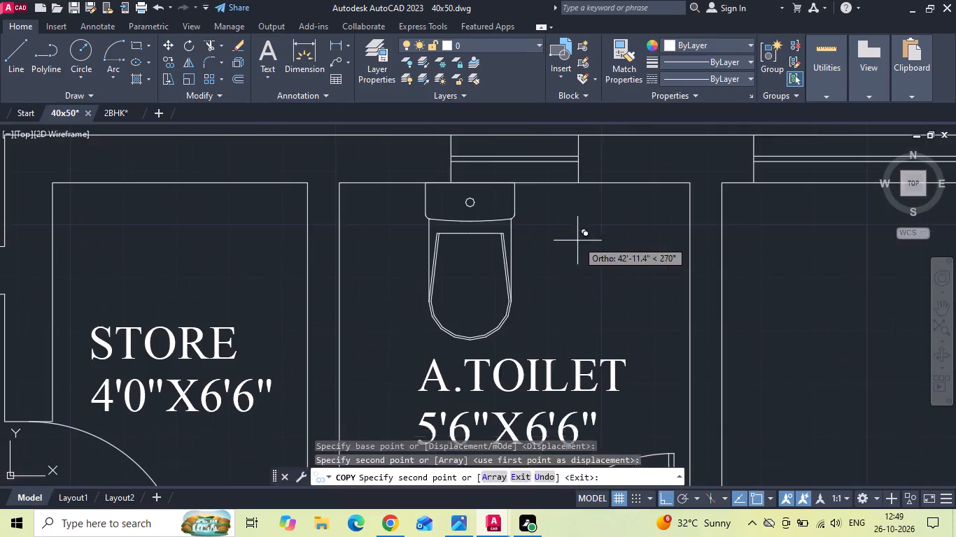
Move the copied WC right along the A.TOILET's upper wall, centring its tank on the window.
drag(574, 247, 463, 268)
click(456, 268)
right_click(456, 268)
click(479, 257)
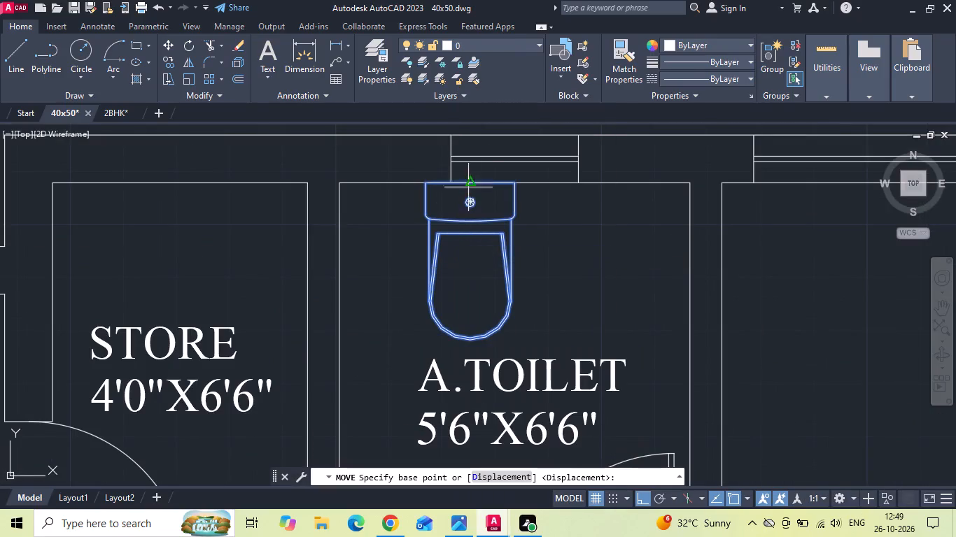
click(468, 182)
click(512, 178)
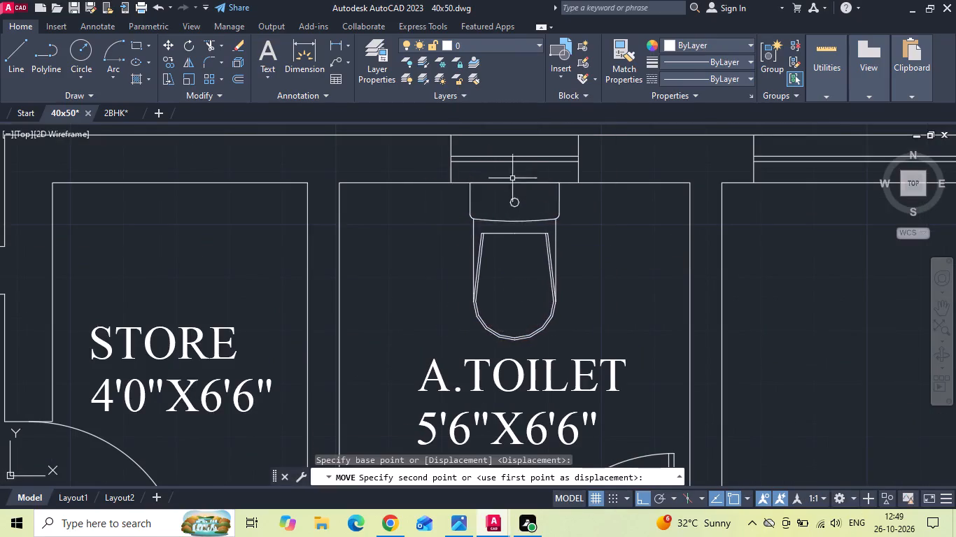
Copy the mixer tap from the furnished plan's C.TOILET into the 40x50 A.TOILET, beside the room label.
scroll(597, 232, down, 4)
scroll(575, 301, down, 2)
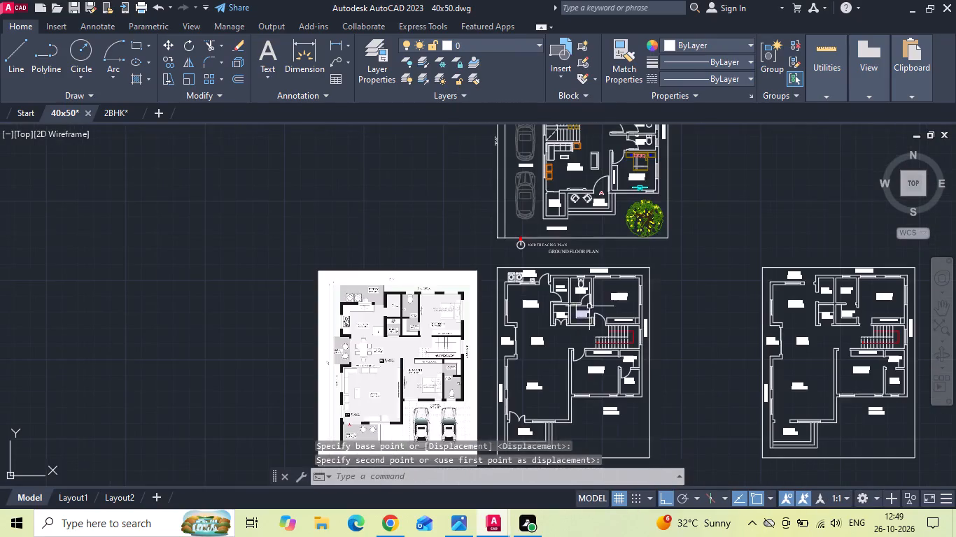
scroll(644, 152, up, 2)
middle_drag(636, 180, 631, 220)
scroll(619, 147, up, 3)
click(610, 176)
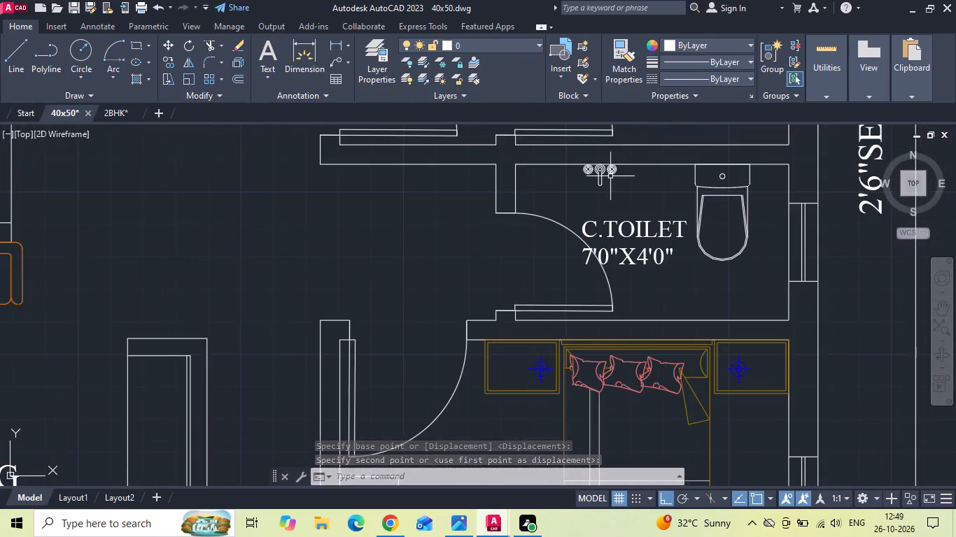
click(557, 186)
right_click(560, 186)
click(580, 263)
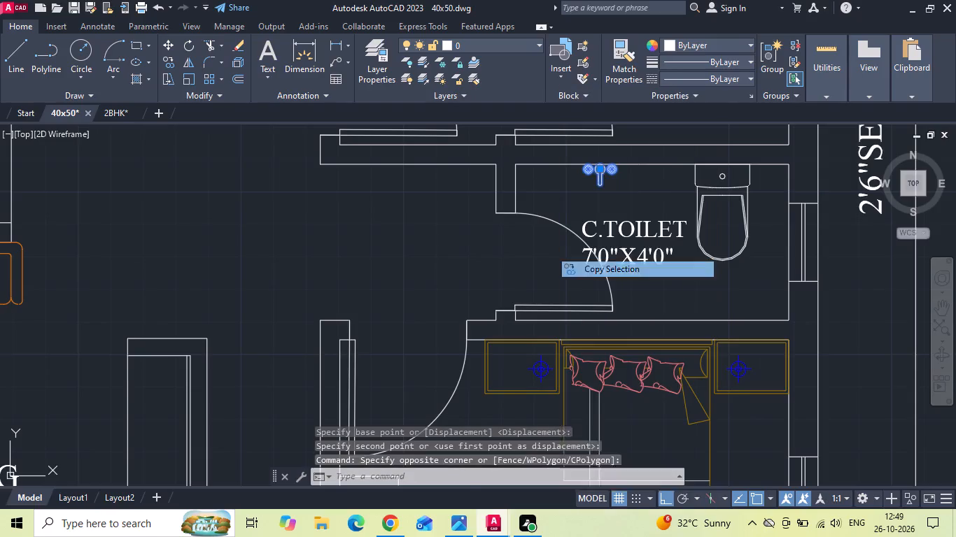
scroll(591, 175, down, 2)
drag(594, 177, 589, 219)
middle_drag(572, 319, 608, 148)
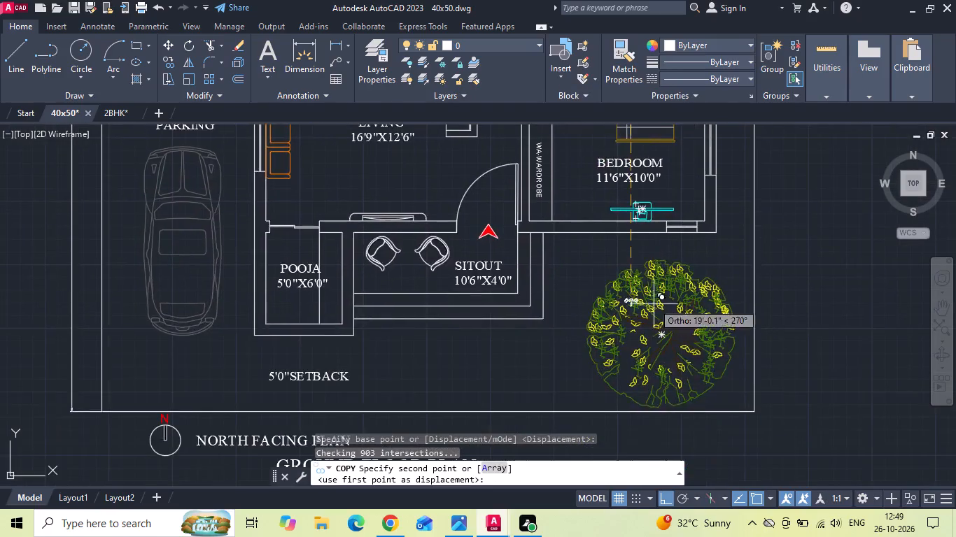
scroll(656, 310, down, 1)
click(675, 498)
scroll(572, 216, down, 3)
scroll(533, 333, up, 3)
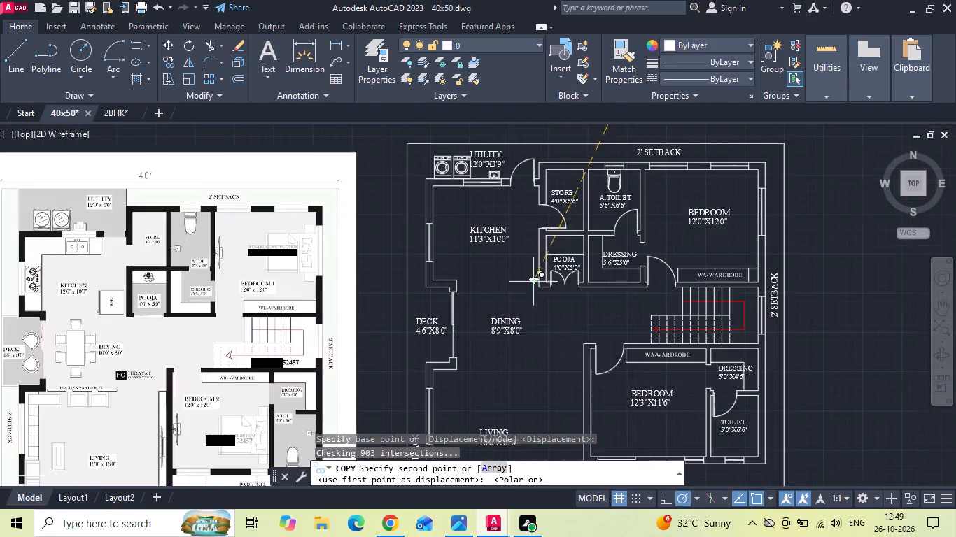
scroll(622, 164, up, 4)
middle_drag(497, 307, 590, 125)
click(514, 285)
key(Escape)
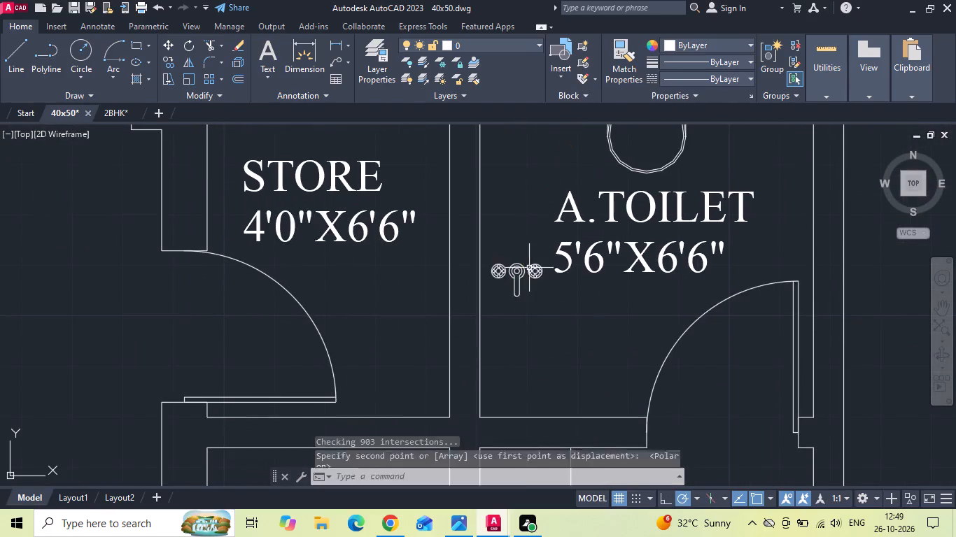
Rotate the copied mixer tap 90 degrees so its spout points right, into the A.TOILET.
click(534, 257)
click(518, 286)
right_click(518, 287)
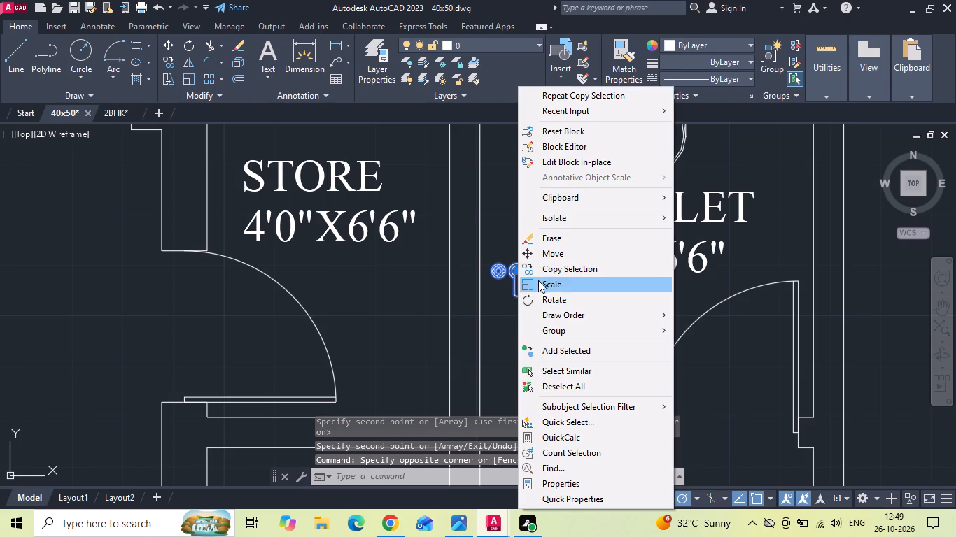
click(540, 294)
drag(533, 253, 534, 239)
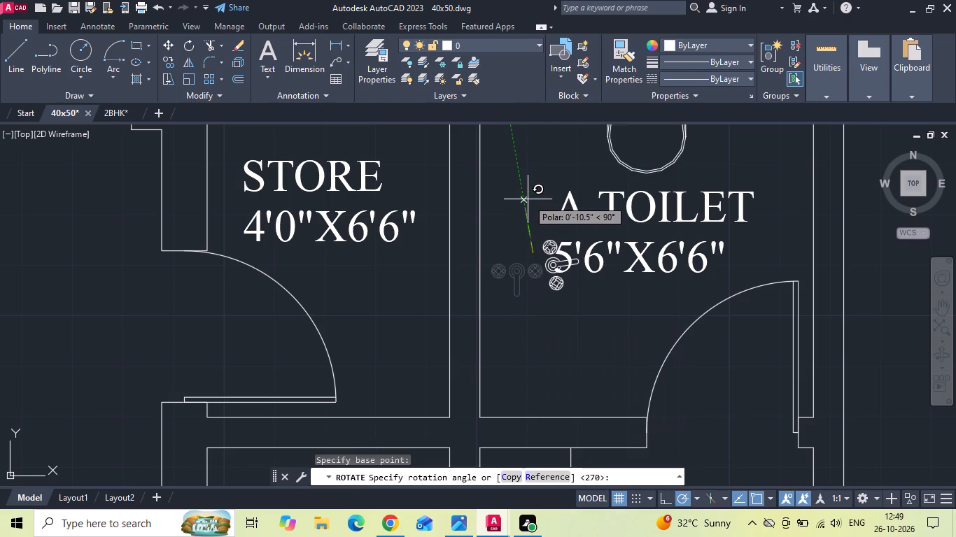
key(F8)
click(526, 201)
Move the rotated mixer tap left onto the inner face of the wall between STORE and A.TOILET.
click(546, 278)
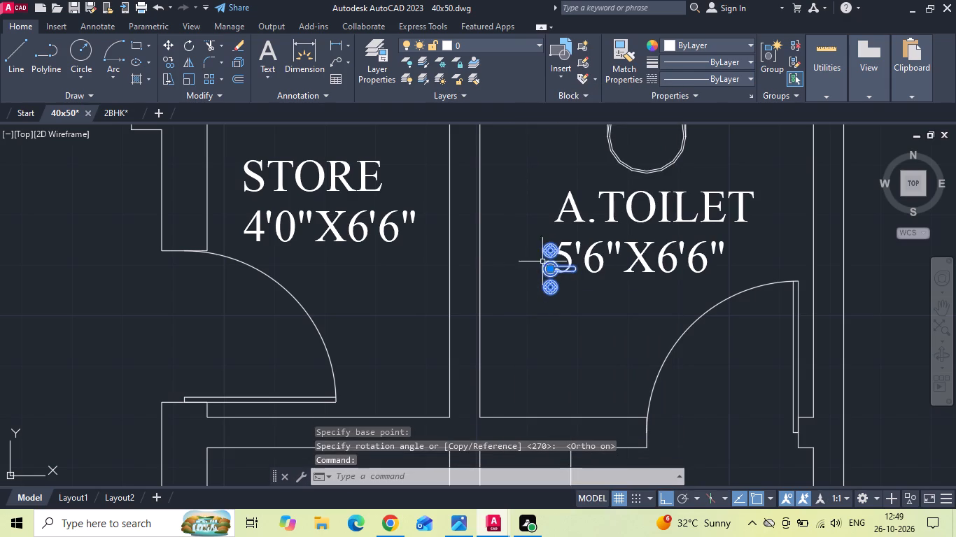
right_click(535, 241)
click(558, 250)
scroll(539, 282, up, 1)
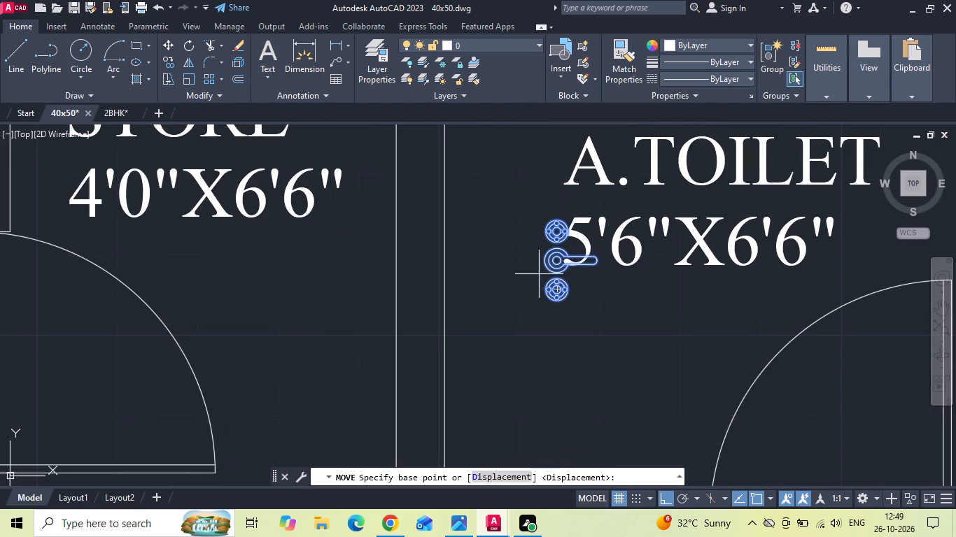
click(542, 263)
click(445, 268)
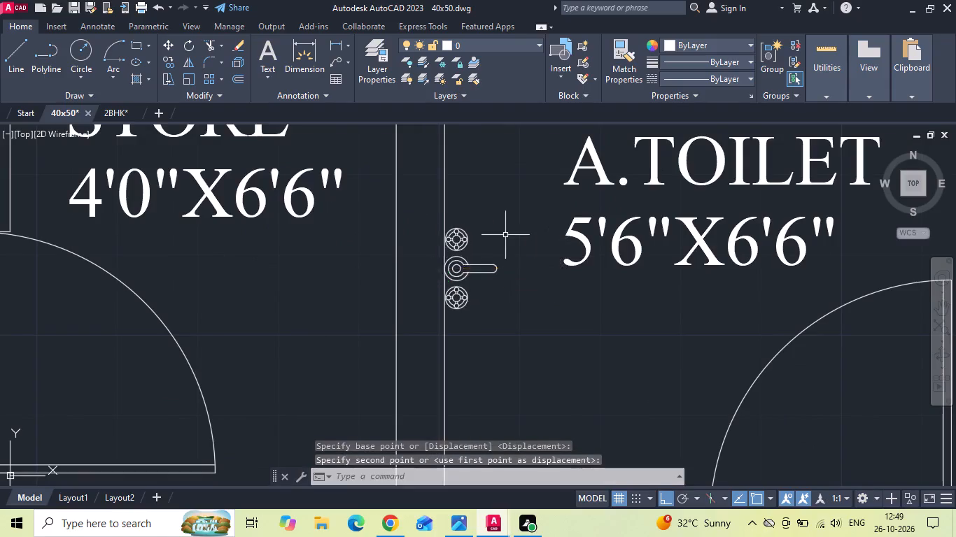
Save the 40x50 drawing with the A.TOILET fixtures in place.
scroll(507, 234, down, 3)
key(ctrl+s)
key(ctrl+s)
key(ctrl+s)
key(ctrl+s)
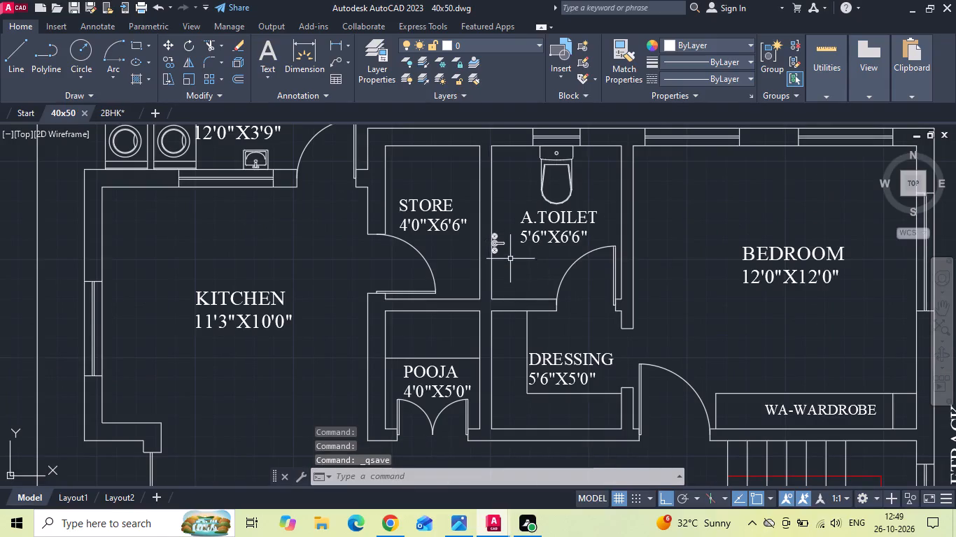
Move the A.TOILET mixer tap slightly upward along its wall.
click(498, 247)
right_click(495, 239)
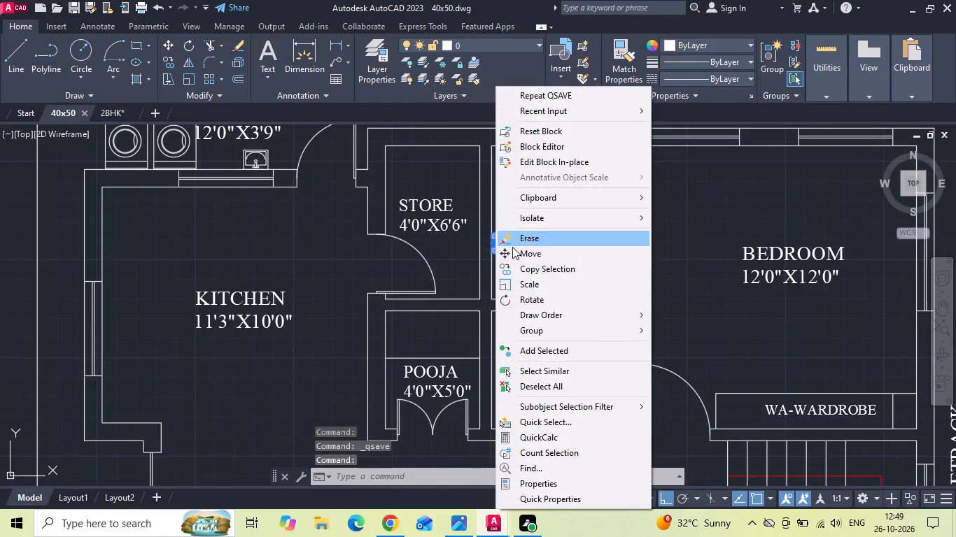
click(513, 249)
click(513, 273)
click(513, 260)
Mirror the A.TOILET mixer tap and WC about a horizontal line through the dining area into the lower bedroom, keeping the originals.
scroll(614, 233, down, 2)
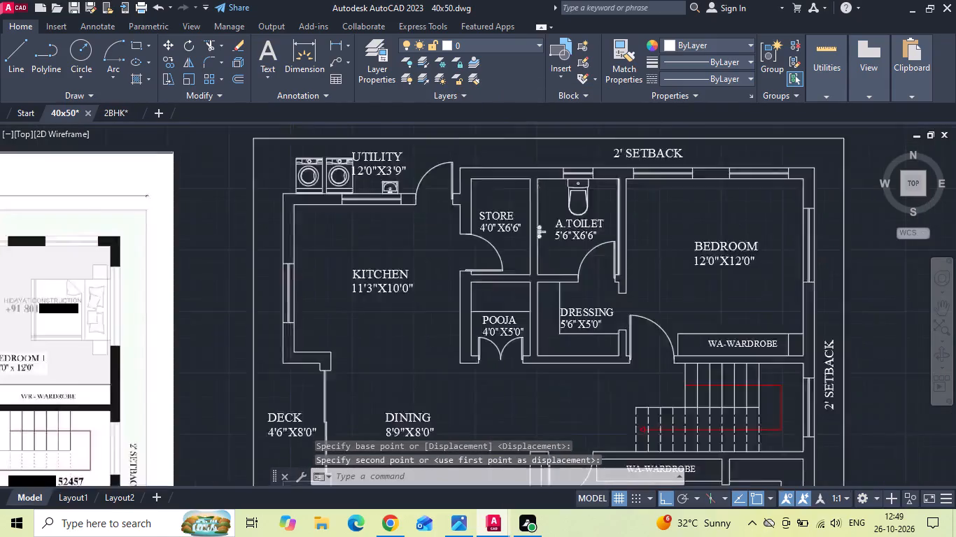
scroll(618, 233, down, 1)
middle_drag(570, 262, 563, 223)
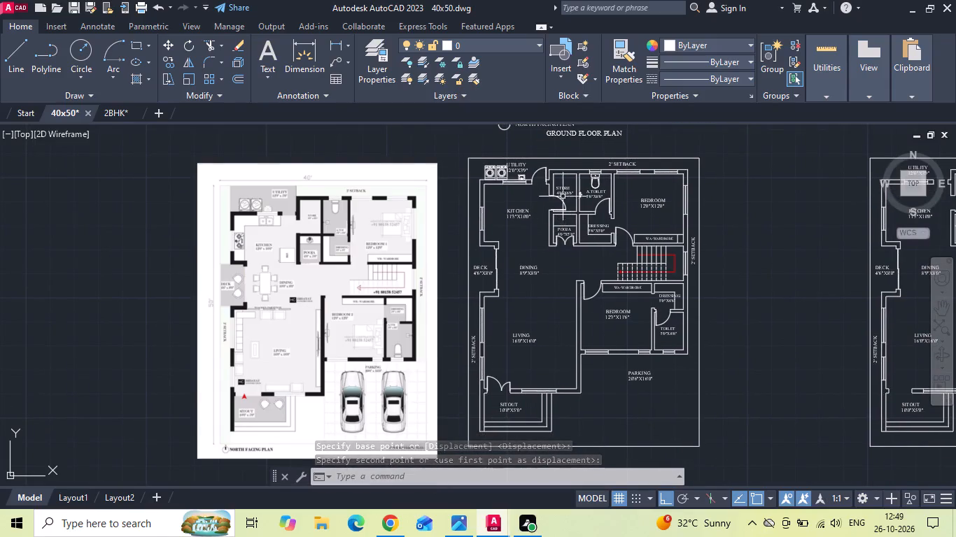
scroll(584, 185, up, 2)
click(571, 213)
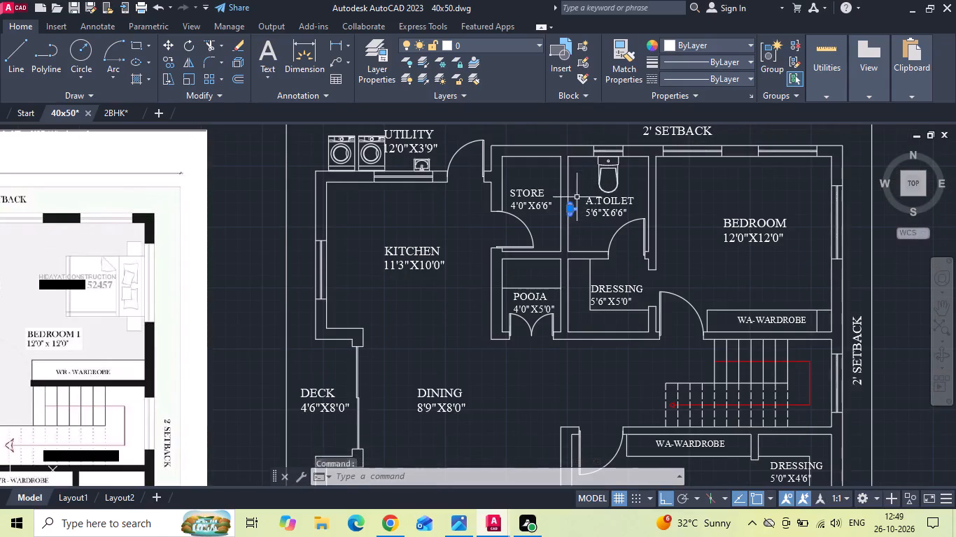
click(607, 174)
click(604, 177)
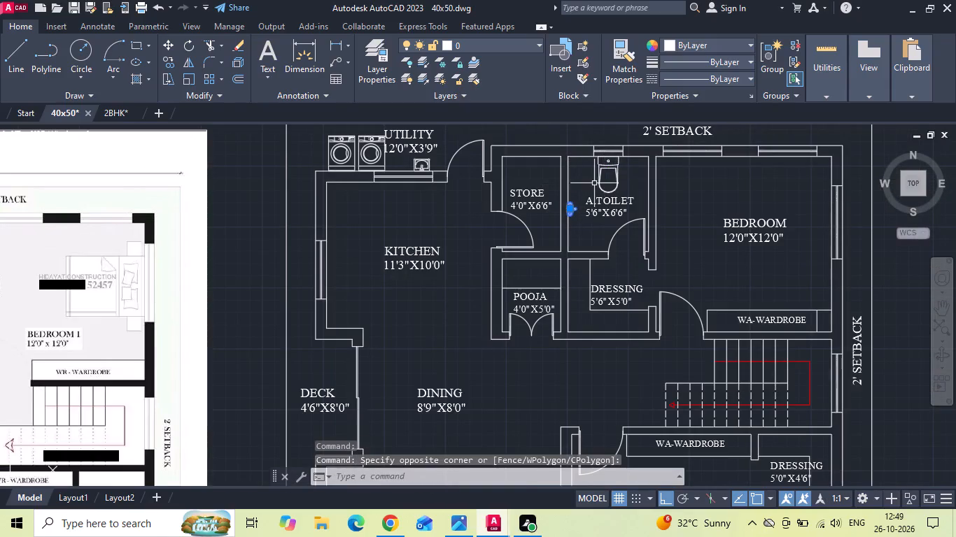
click(594, 183)
click(596, 184)
click(600, 185)
text(MI)
key(space)
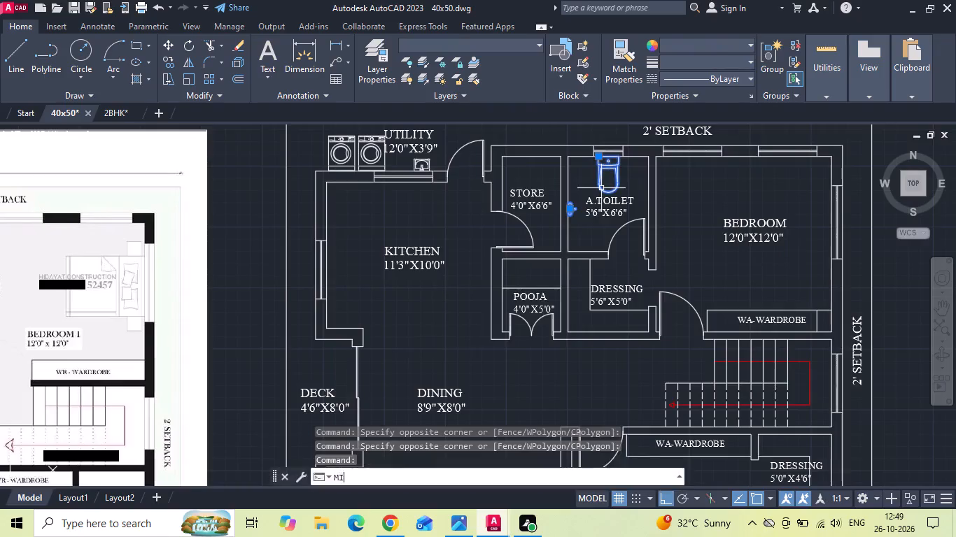
scroll(604, 171, down, 1)
click(600, 294)
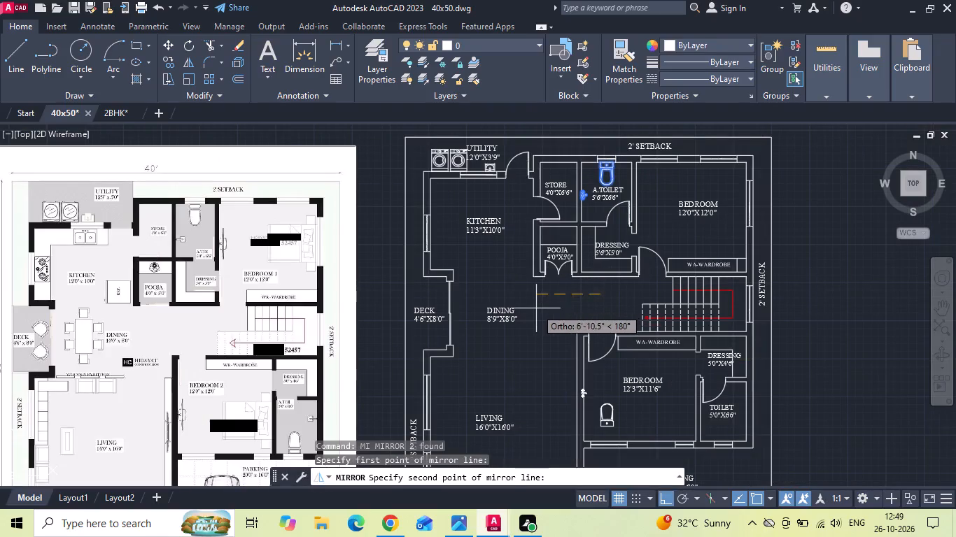
click(535, 308)
text(N)
key(space)
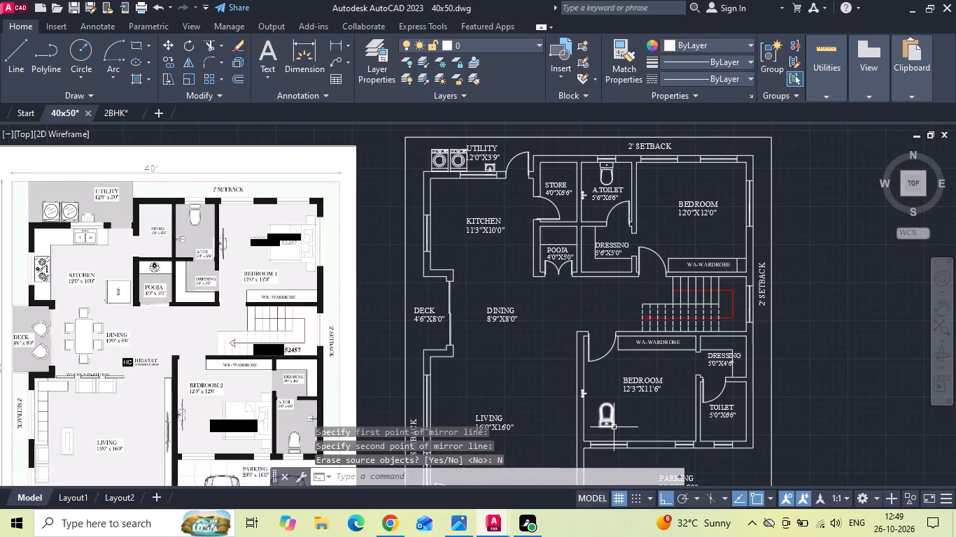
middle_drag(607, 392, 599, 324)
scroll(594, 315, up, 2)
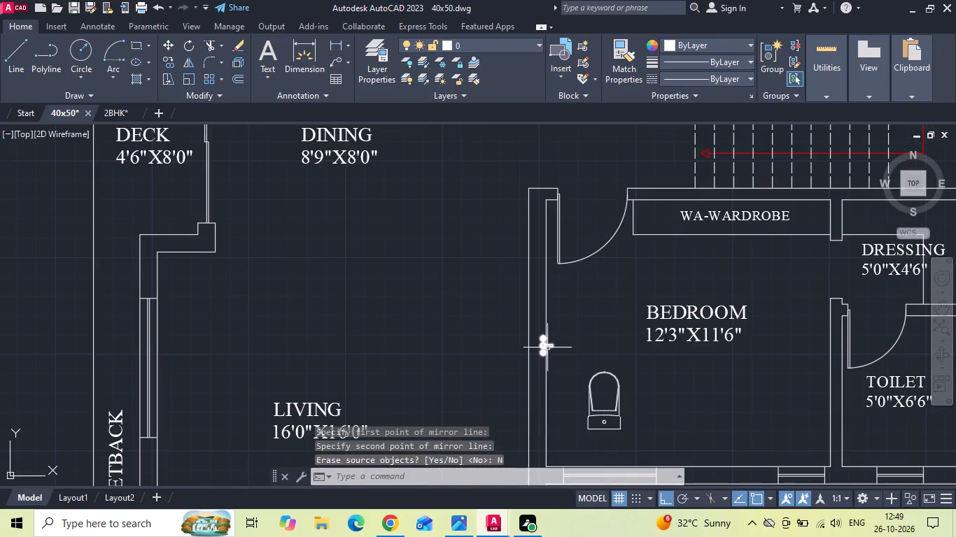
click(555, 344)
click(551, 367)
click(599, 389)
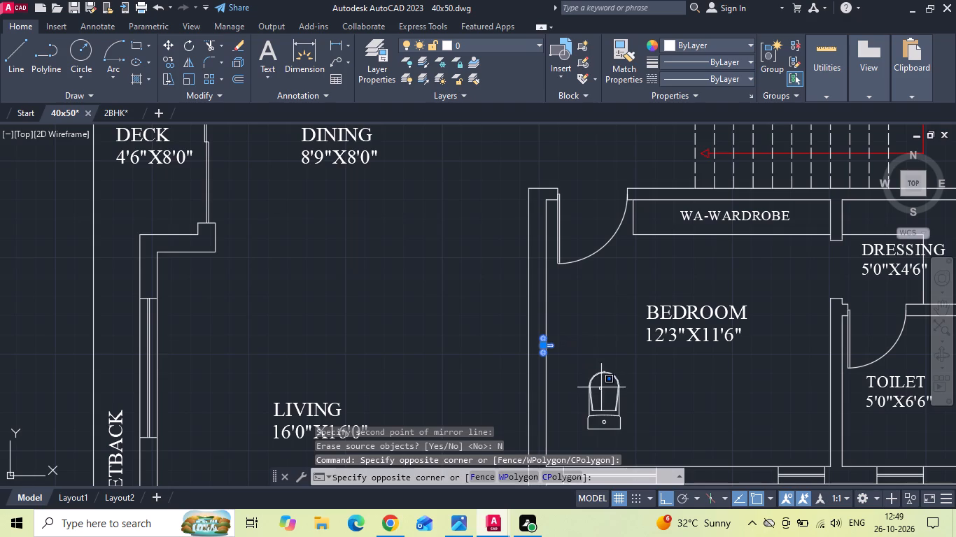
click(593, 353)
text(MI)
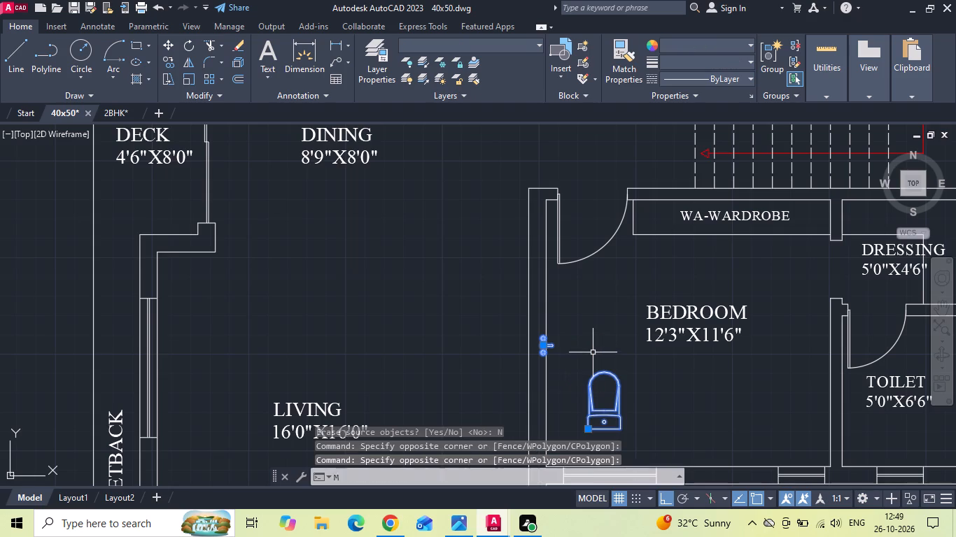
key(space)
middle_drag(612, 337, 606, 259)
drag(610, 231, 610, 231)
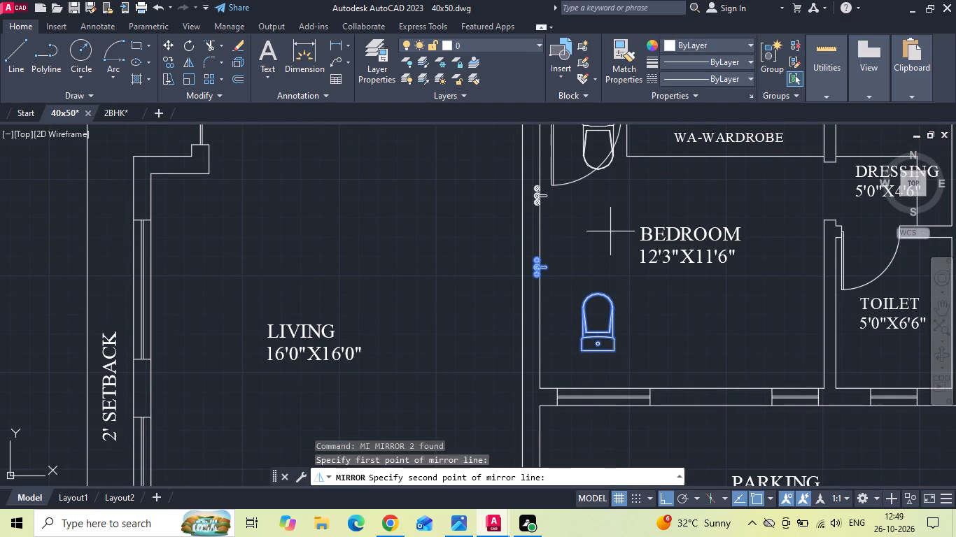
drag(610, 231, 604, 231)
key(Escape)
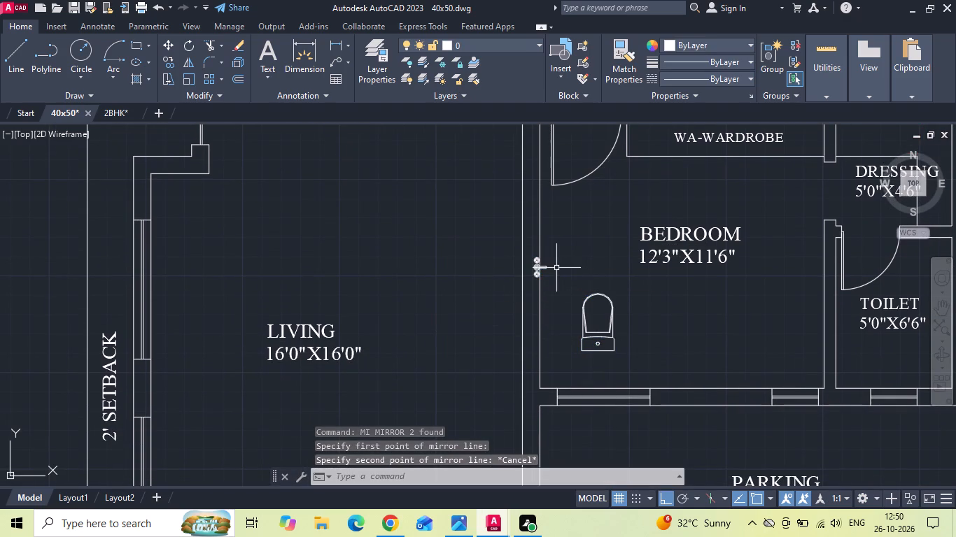
Mirror the copied mixer tap in the lower bedroom about a vertical line, erasing the source object.
click(546, 268)
text(MI)
key(space)
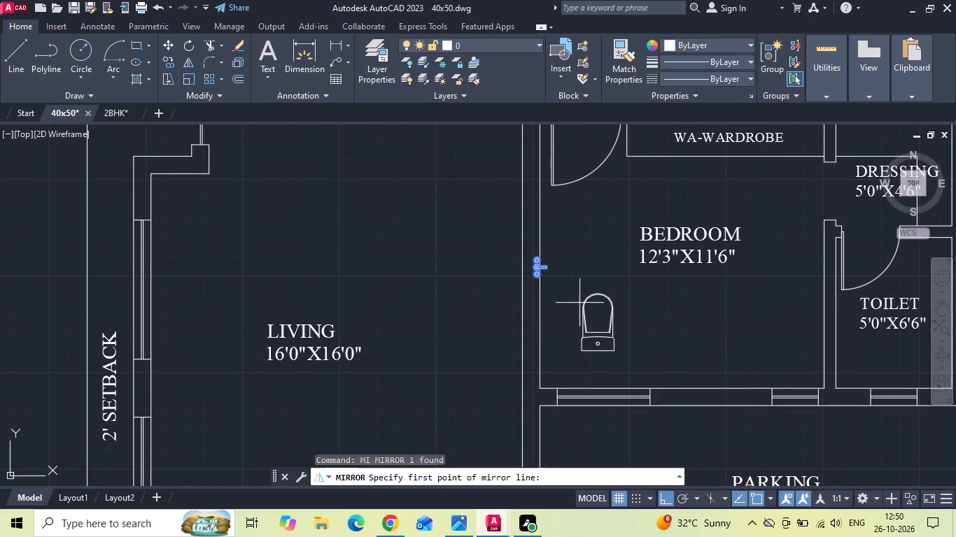
scroll(589, 278, up, 1)
click(631, 254)
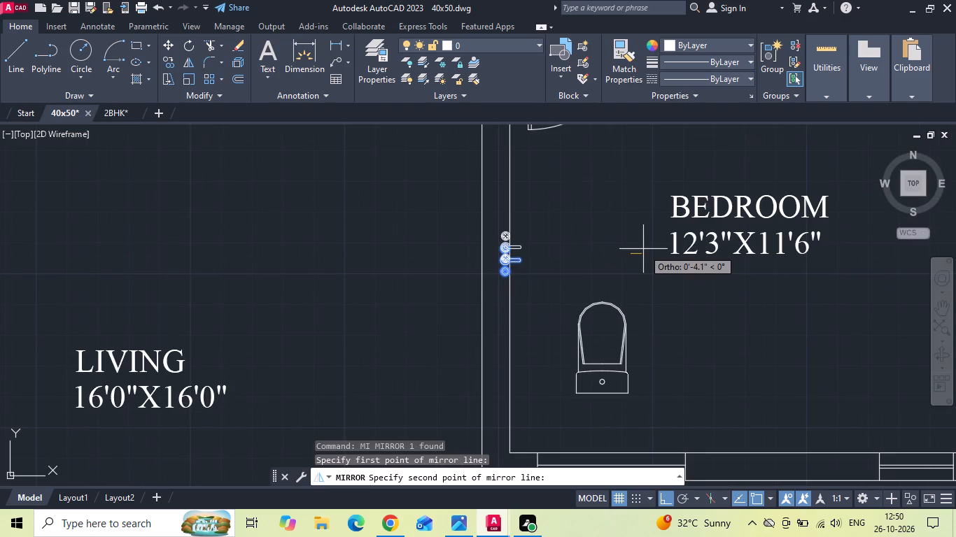
click(619, 227)
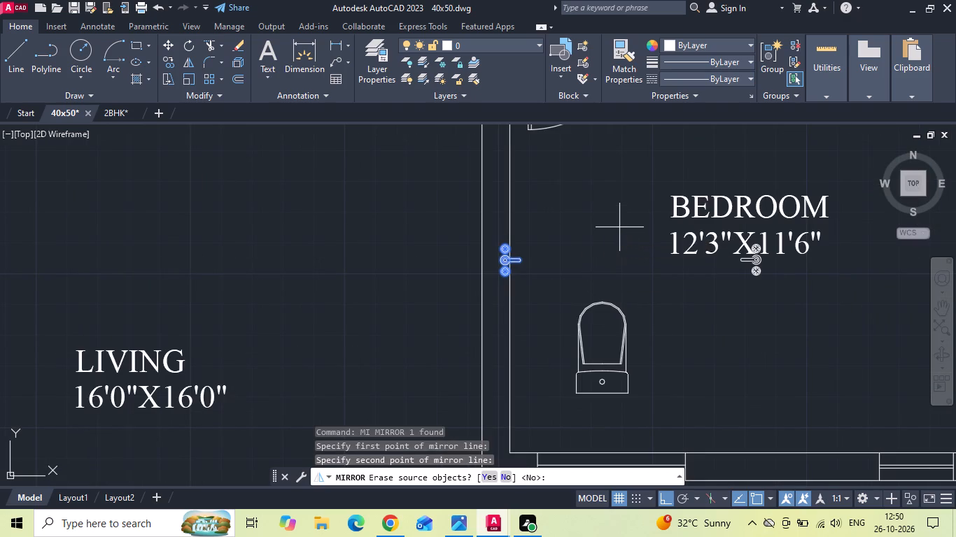
text(Y)
key(space)
Move the copied WC from the lower bedroom into the 5'0"X6'6" toilet, its tank against the window wall.
drag(655, 333, 581, 351)
click(581, 351)
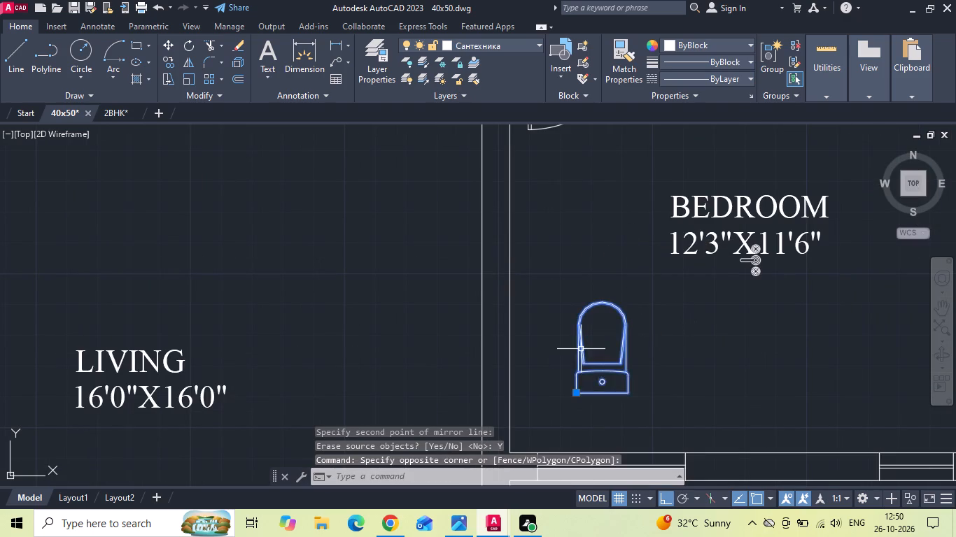
right_click(581, 348)
click(625, 259)
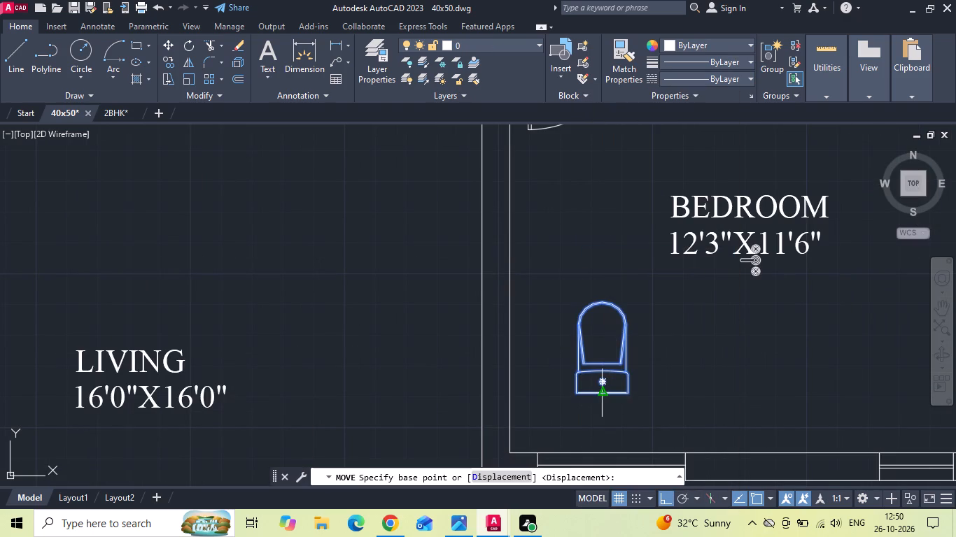
click(603, 397)
scroll(516, 364, down, 3)
scroll(669, 371, up, 2)
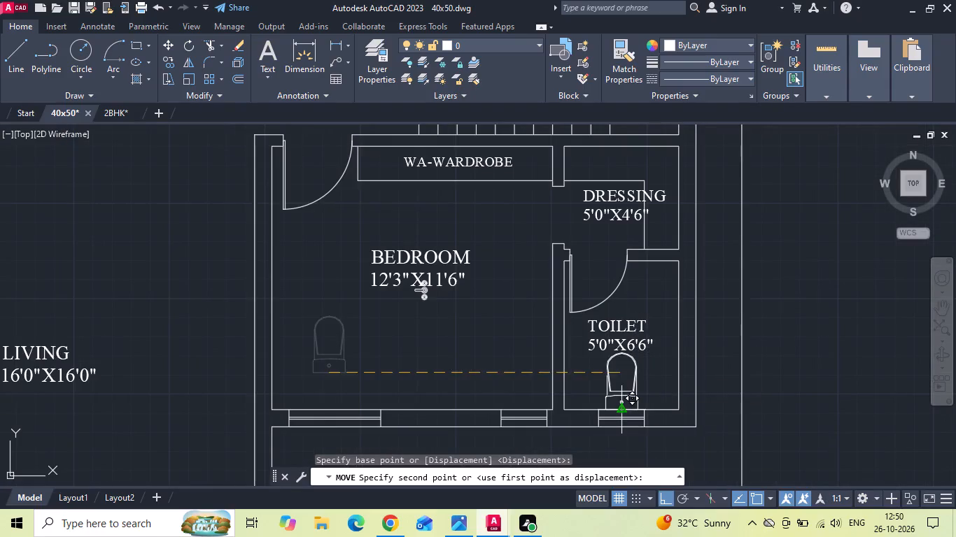
click(624, 411)
Move the mirrored mixer tap from the lower bedroom onto the inner face of the 5'0"X6'6" toilet's outer side wall.
click(423, 298)
right_click(424, 297)
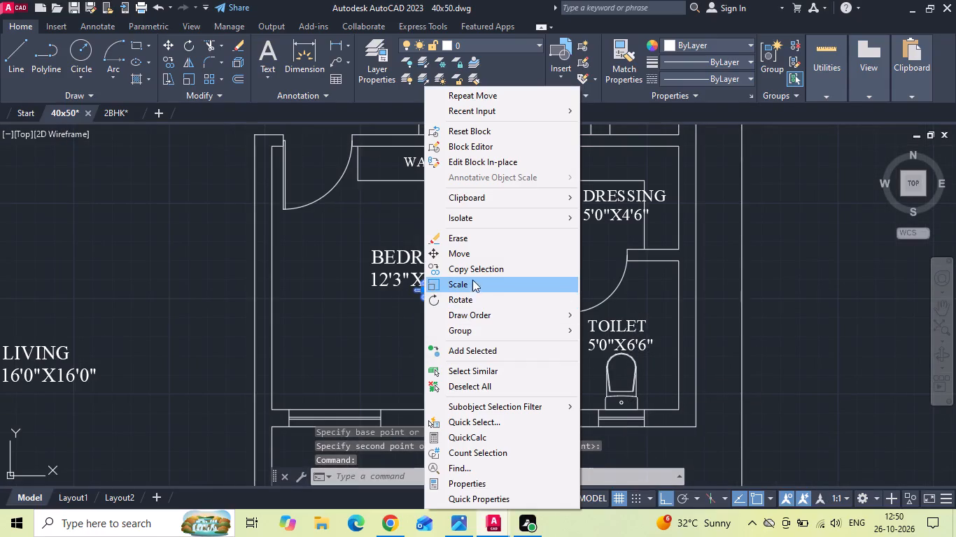
click(479, 257)
scroll(434, 292, up, 2)
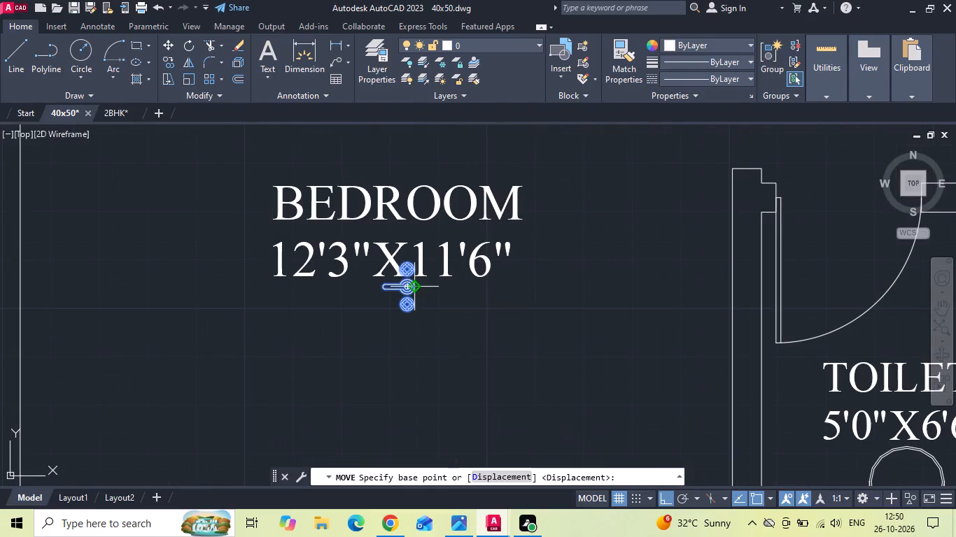
click(416, 288)
scroll(433, 296, down, 2)
click(680, 320)
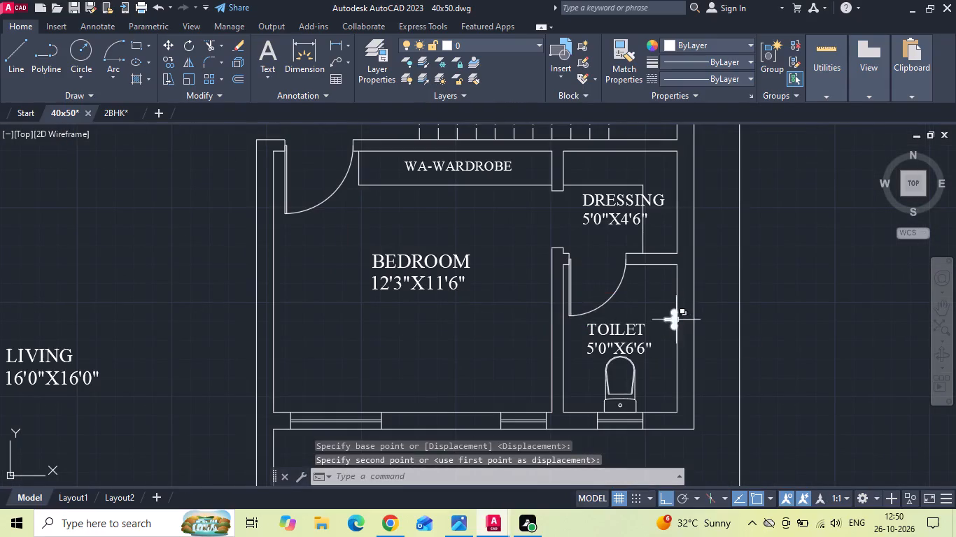
Move the mixer tap slightly down along the toilet's outer side wall.
click(670, 323)
click(669, 315)
right_click(669, 314)
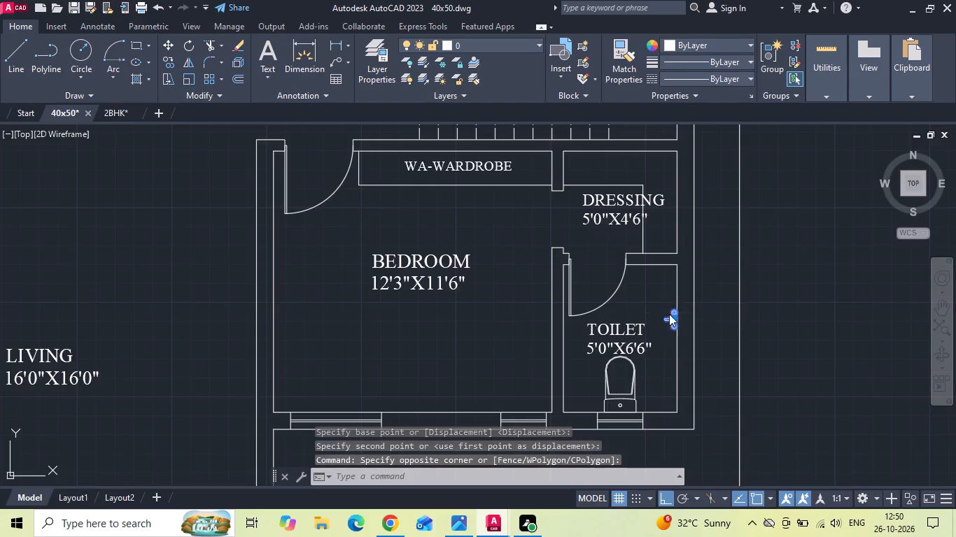
click(708, 258)
click(794, 257)
click(796, 264)
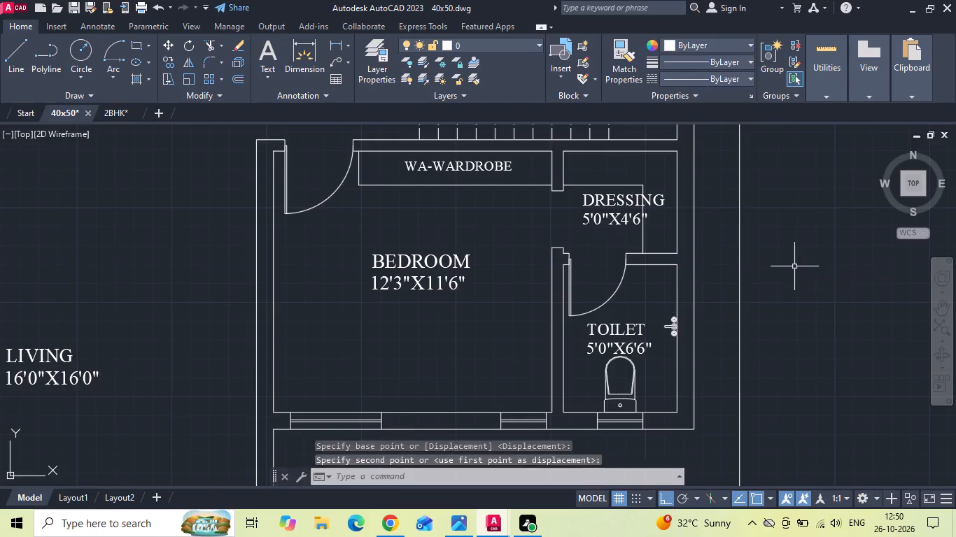
Rename the 5'0"X6'6" TOILET label as A.TOILET.
scroll(619, 364, down, 3)
scroll(368, 421, up, 2)
scroll(370, 357, down, 2)
scroll(586, 349, up, 2)
scroll(580, 292, up, 2)
double_click(606, 285)
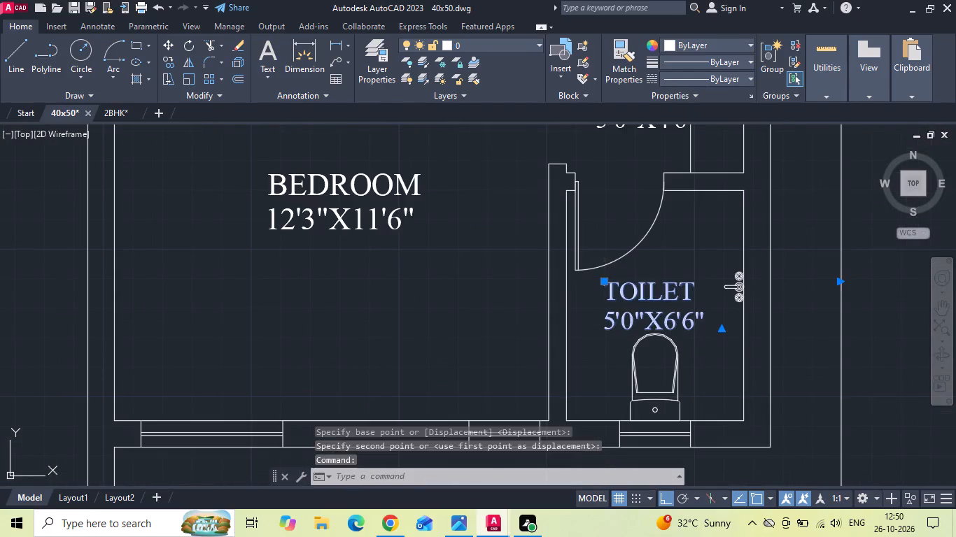
text(A.)
click(496, 302)
scroll(601, 296, down, 2)
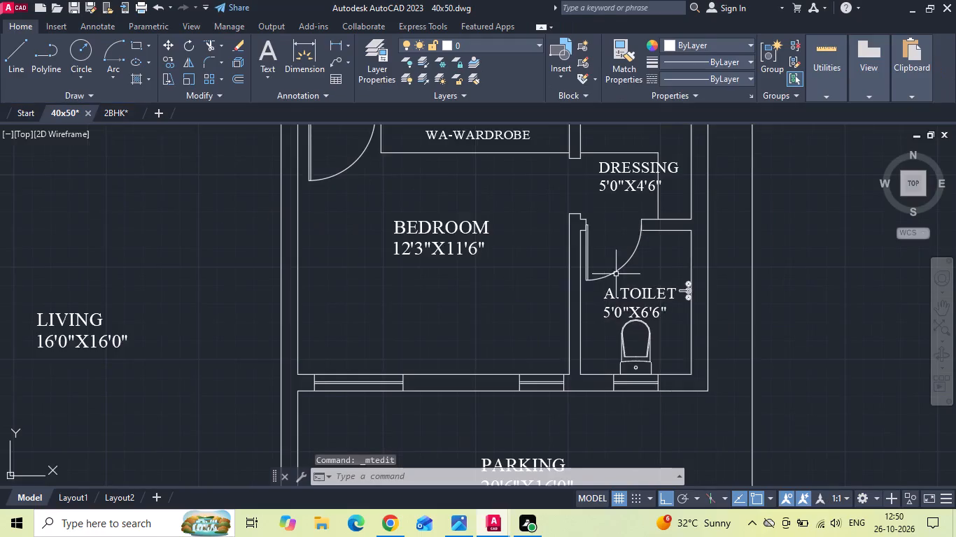
Copy the TV unit and double bed from the 2BHK plan's lower bedroom to beside the 40x50 plan's lower bedroom.
scroll(683, 271, down, 2)
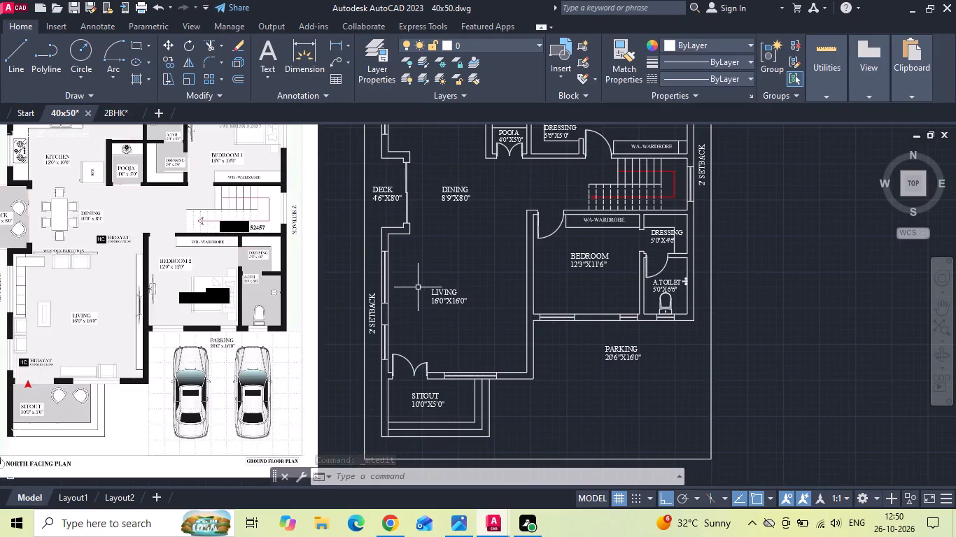
scroll(519, 303, down, 2)
middle_drag(530, 231, 514, 289)
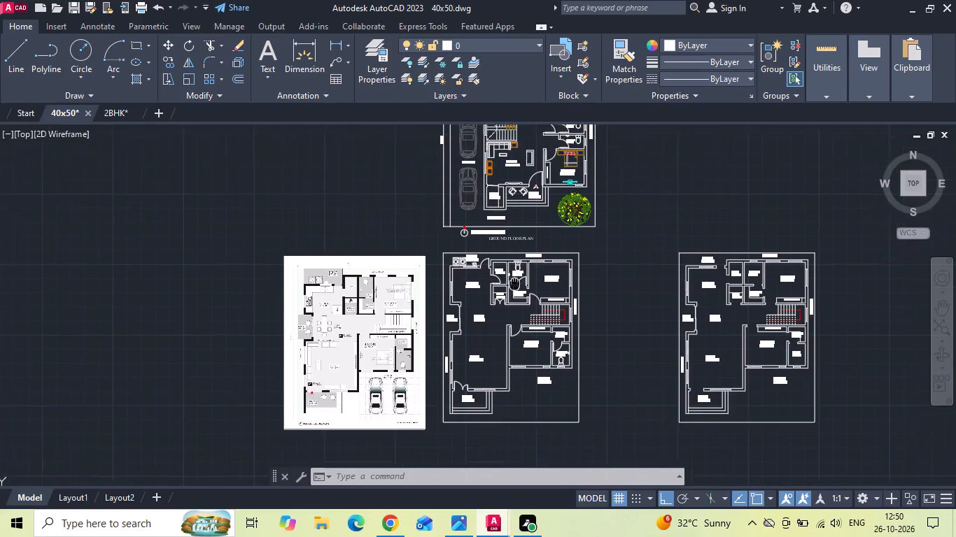
middle_drag(514, 289, 512, 303)
scroll(549, 169, up, 2)
click(595, 262)
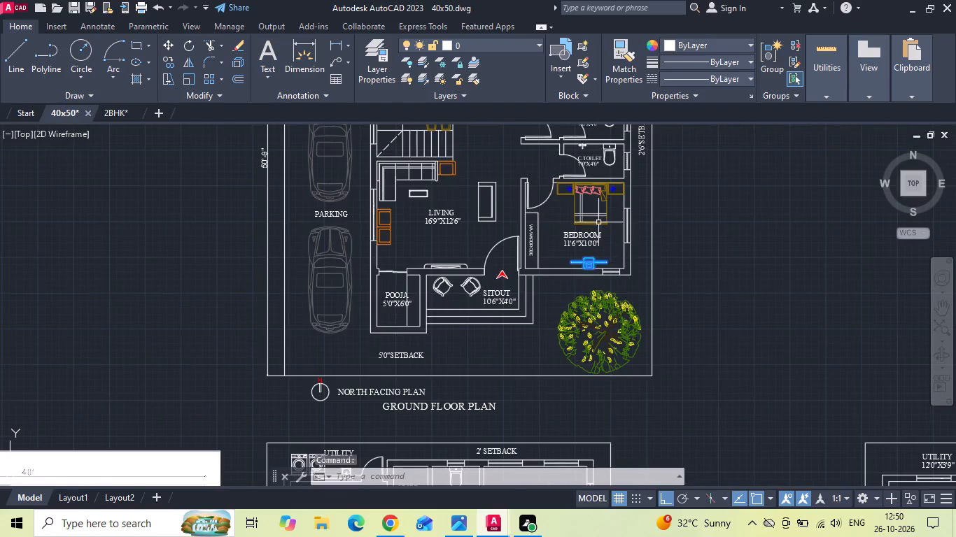
click(598, 221)
right_click(598, 220)
click(619, 285)
click(582, 222)
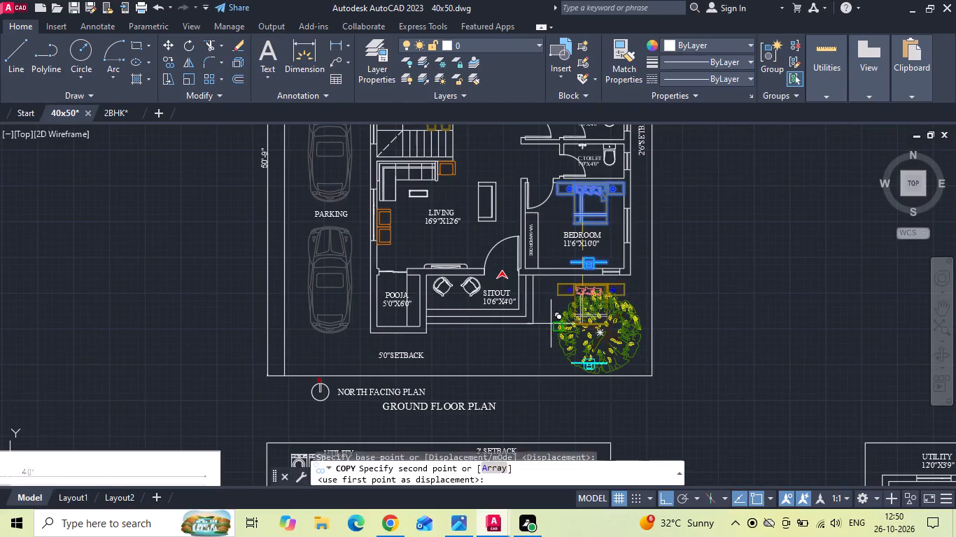
scroll(536, 188, down, 3)
scroll(568, 303, up, 3)
click(447, 306)
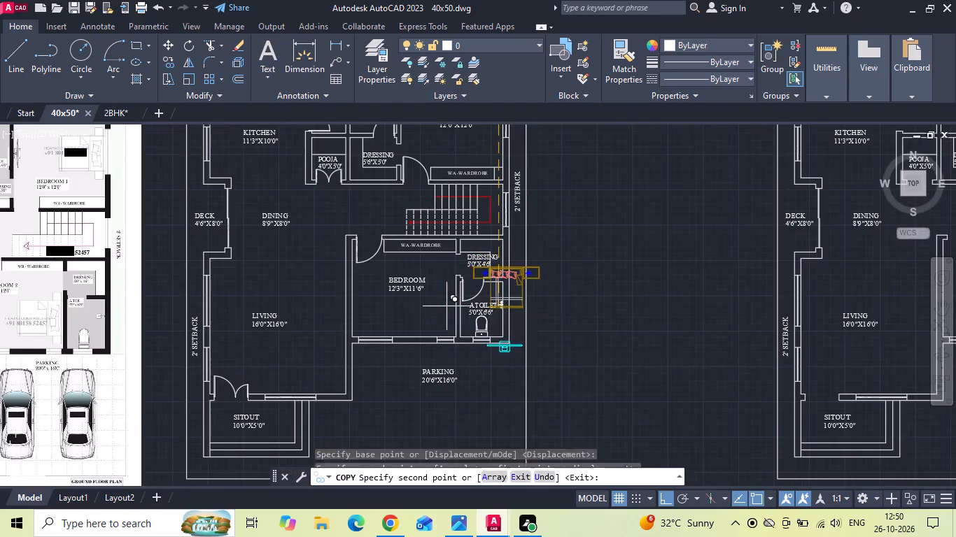
middle_drag(447, 306, 591, 310)
key(Escape)
Rotate the copied TV unit 270 degrees so that it stands vertically.
scroll(664, 363, up, 2)
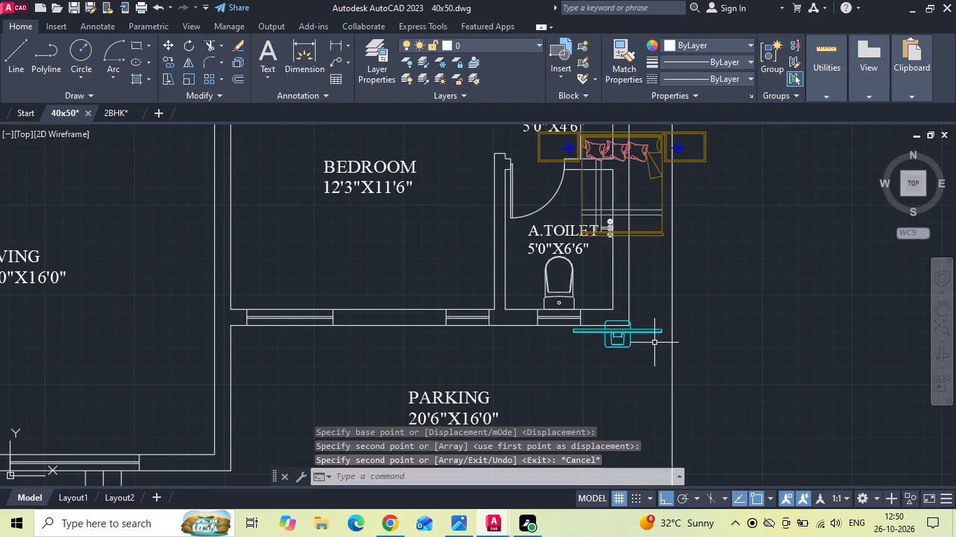
click(652, 334)
right_click(652, 334)
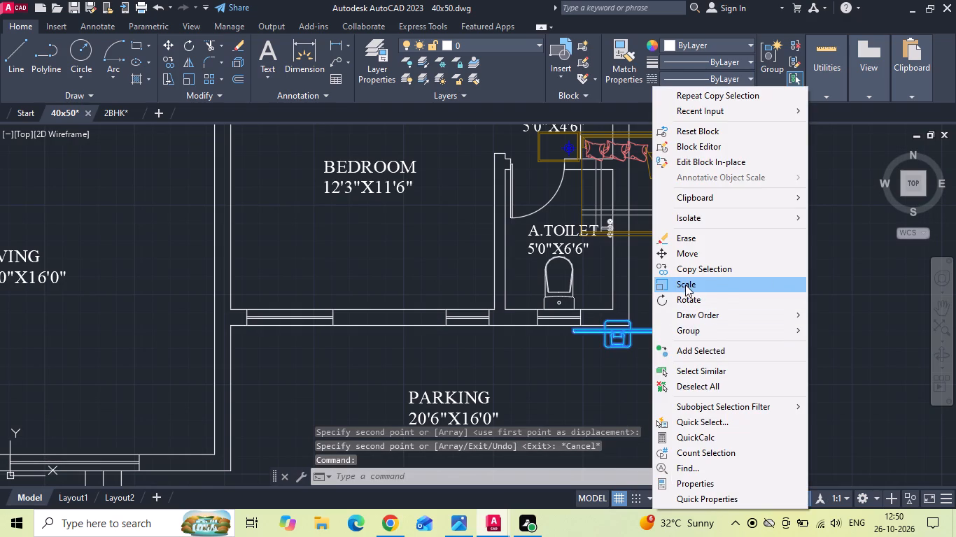
drag(682, 295, 678, 301)
click(641, 356)
click(637, 380)
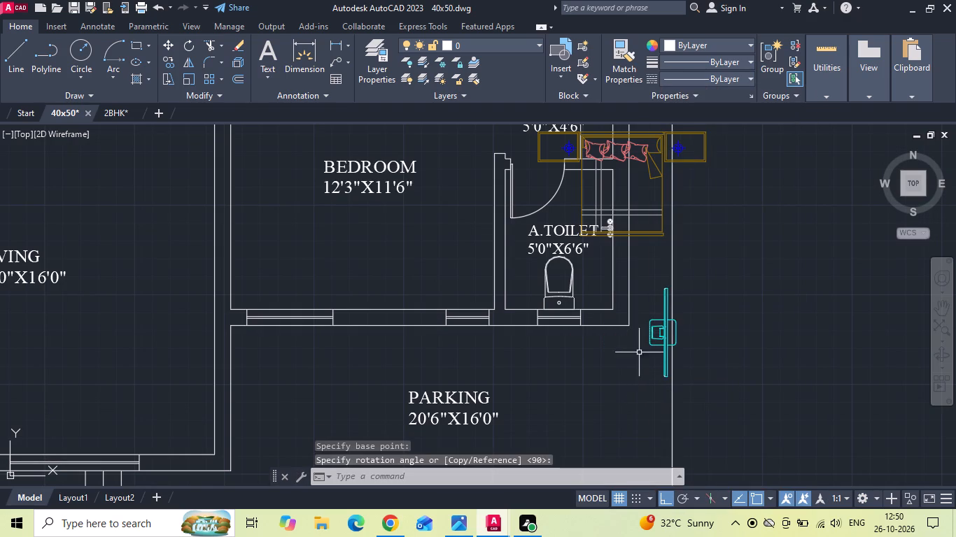
Move the rotated TV unit onto the lower bedroom's wall shared with LIVING.
click(662, 335)
right_click(662, 335)
click(694, 253)
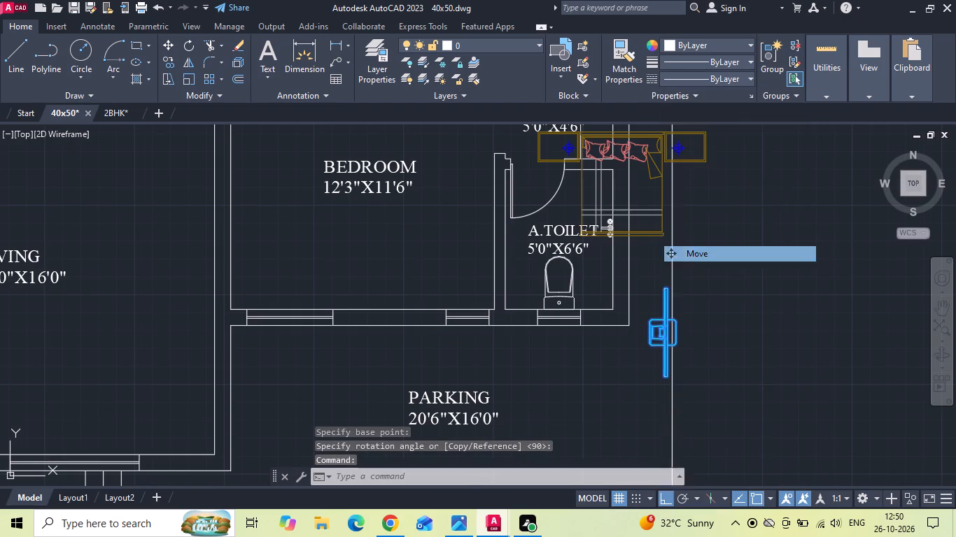
scroll(674, 316, up, 3)
scroll(583, 365, up, 1)
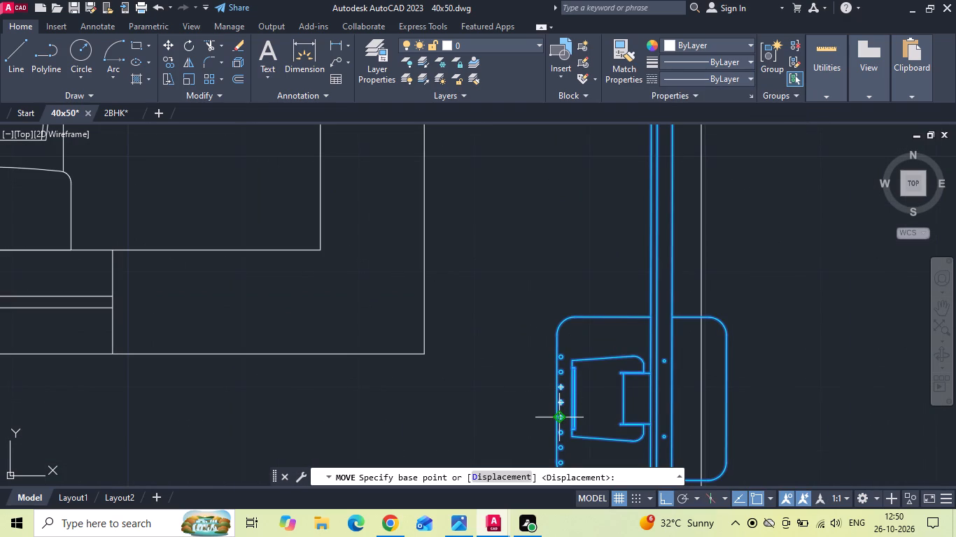
scroll(551, 414, up, 1)
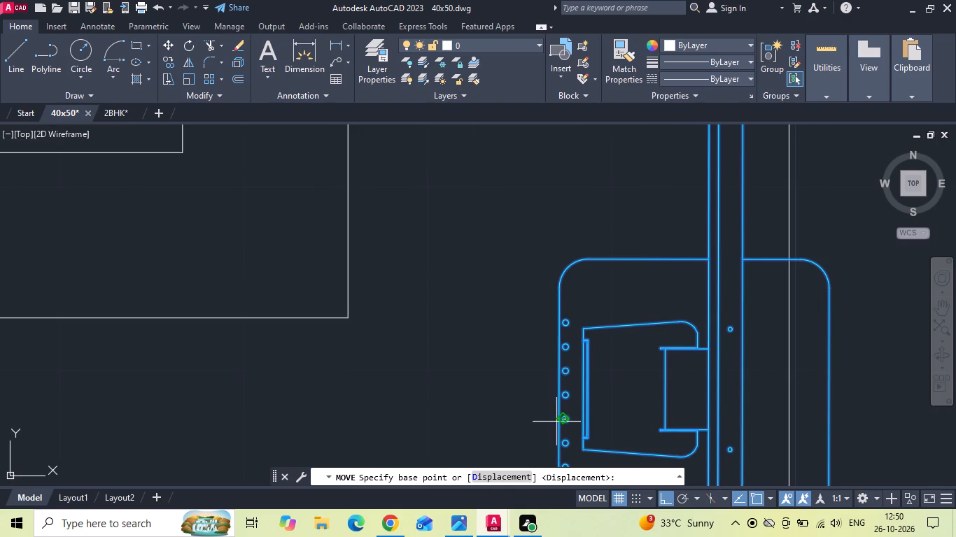
middle_drag(556, 427, 578, 332)
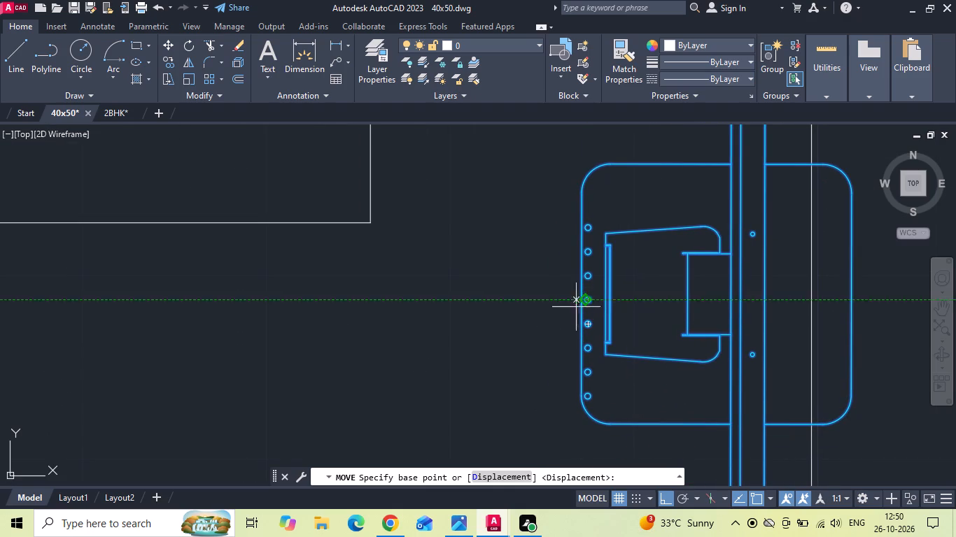
click(575, 296)
scroll(596, 301, down, 4)
middle_drag(427, 232, 430, 343)
scroll(451, 278, down, 2)
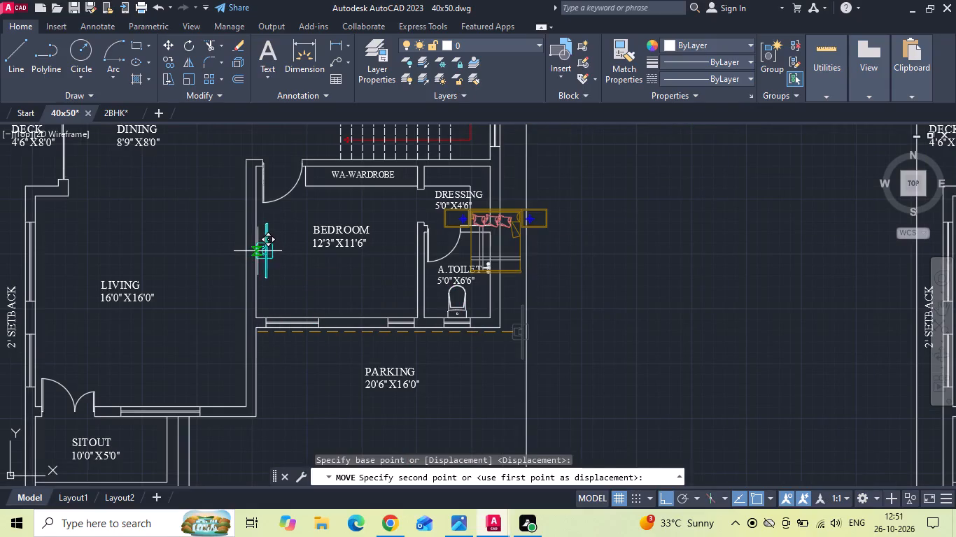
click(258, 251)
Rotate the copied double bed 270 degrees so that its headboard faces the outer side setback.
middle_drag(293, 267, 444, 292)
scroll(484, 300, down, 2)
scroll(507, 292, up, 1)
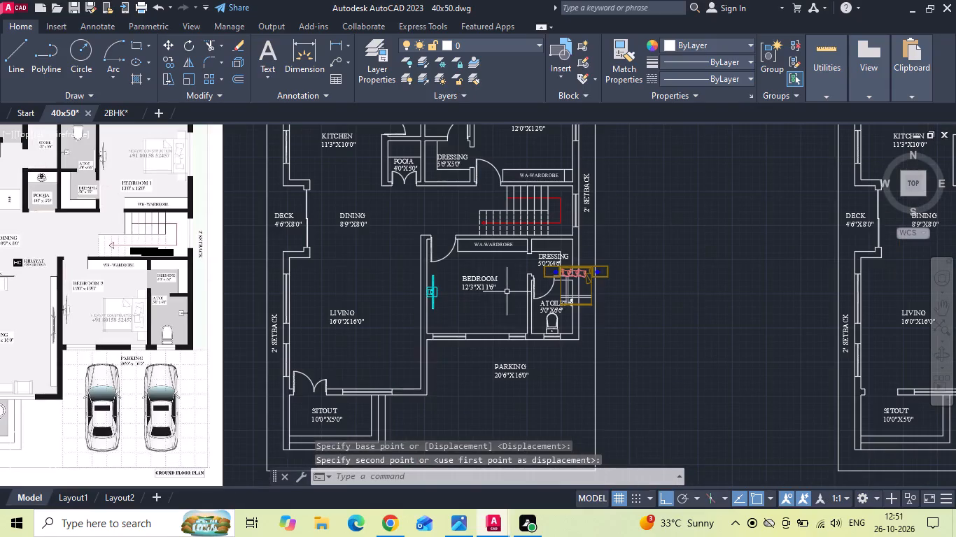
scroll(484, 286, down, 1)
scroll(539, 284, up, 1)
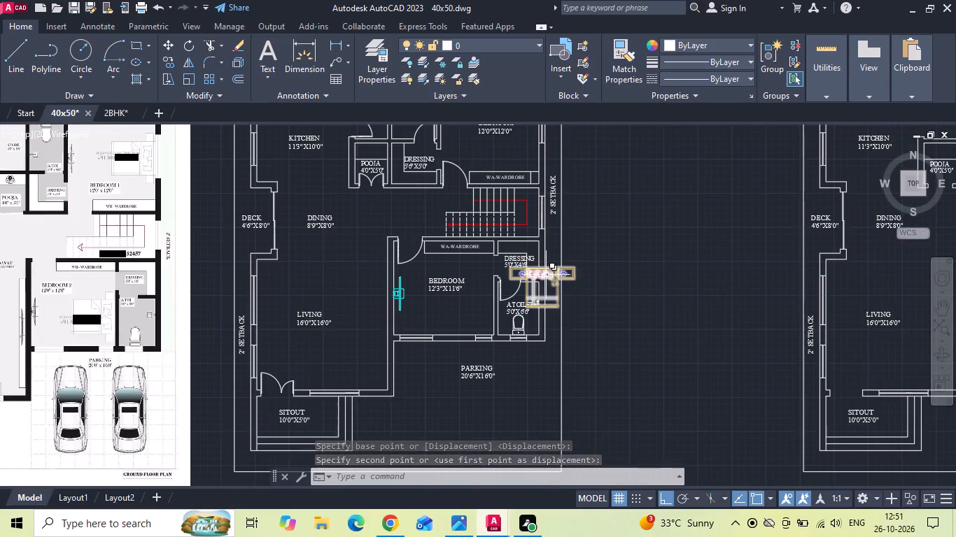
click(547, 274)
right_click(547, 274)
click(573, 296)
scroll(544, 293, up, 1)
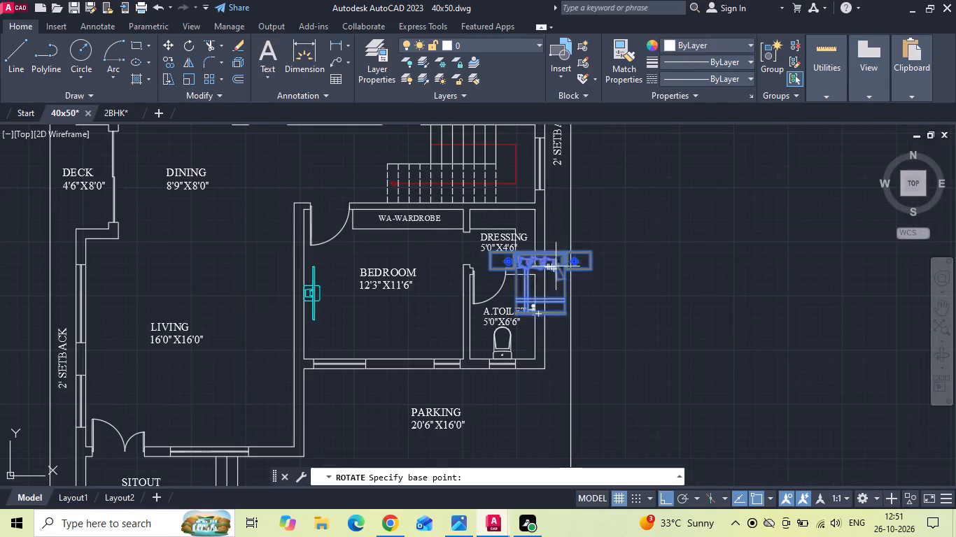
click(559, 263)
click(542, 444)
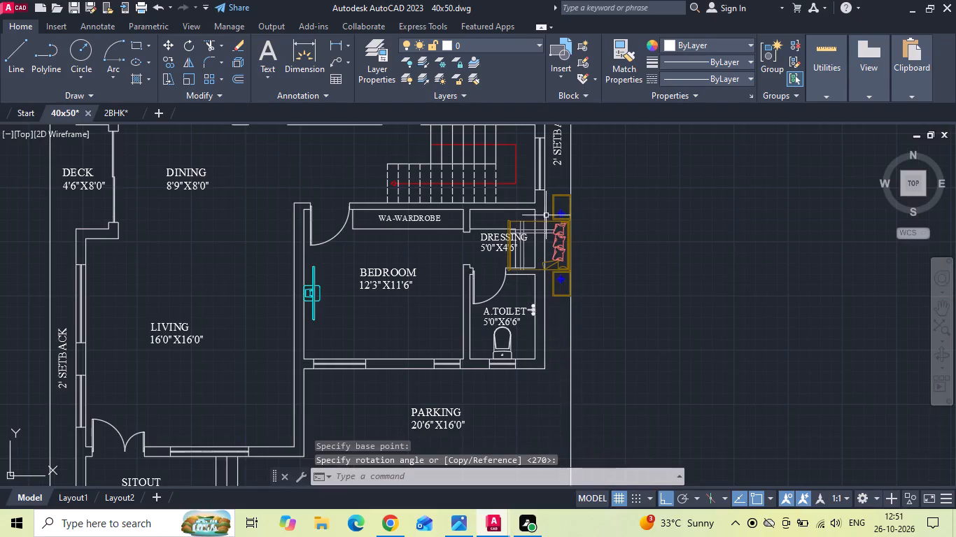
Move the rotated bed into the lower bedroom, with its headboard against the A.TOILET wall and a side table in the bottom corner.
click(530, 221)
right_click(530, 221)
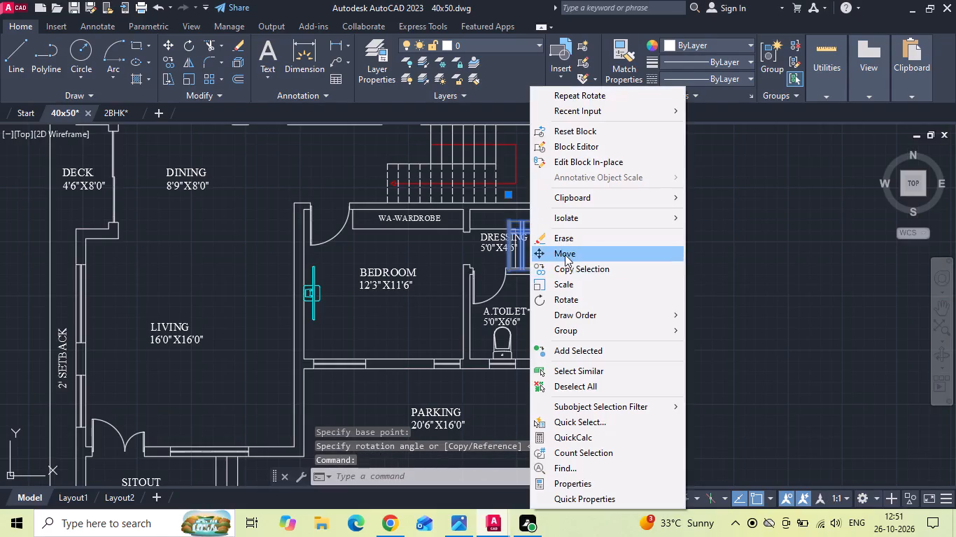
click(565, 255)
scroll(577, 266, up, 3)
click(547, 378)
scroll(569, 328, down, 3)
scroll(438, 410, up, 2)
click(484, 393)
Save the 40x50 drawing with the lower bedroom furniture in place.
scroll(519, 388, down, 3)
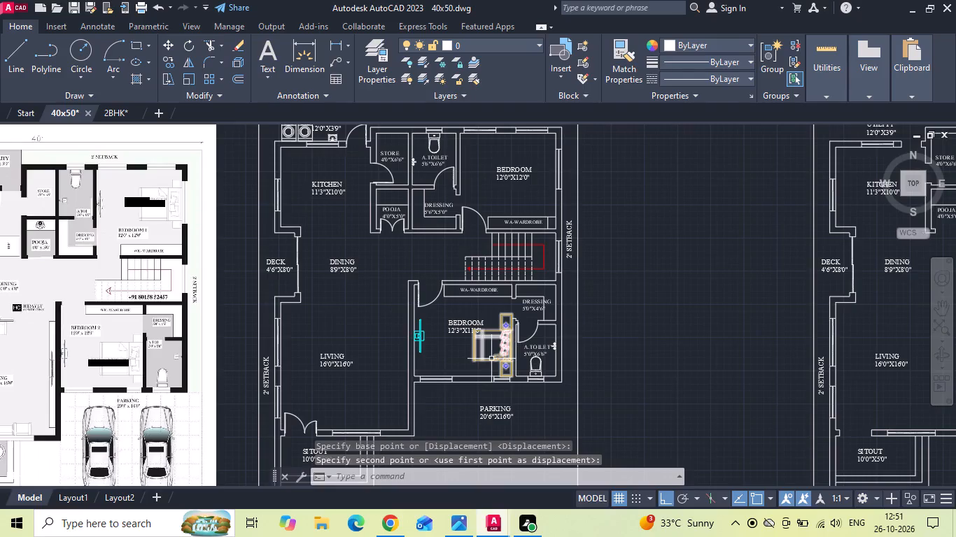
scroll(490, 359, up, 2)
middle_drag(492, 353, 512, 310)
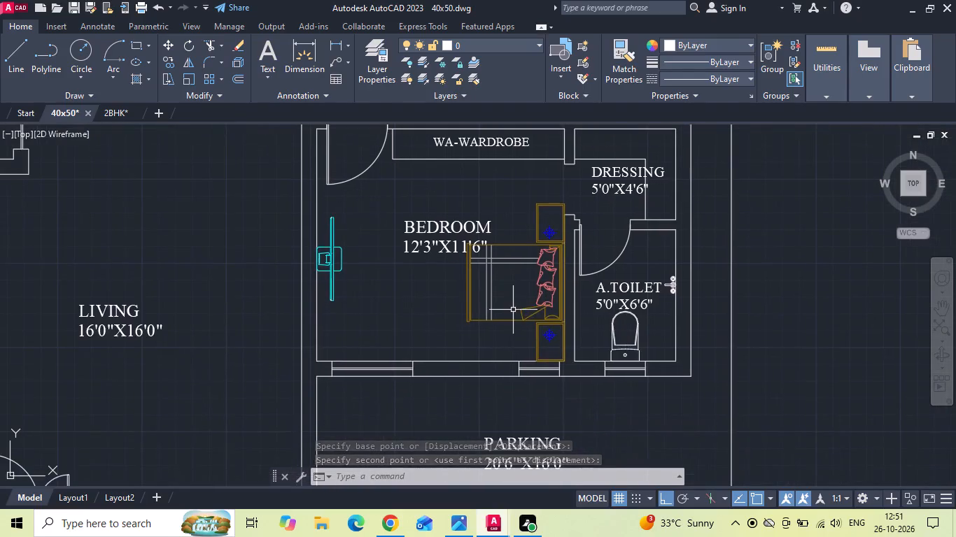
scroll(562, 317, down, 2)
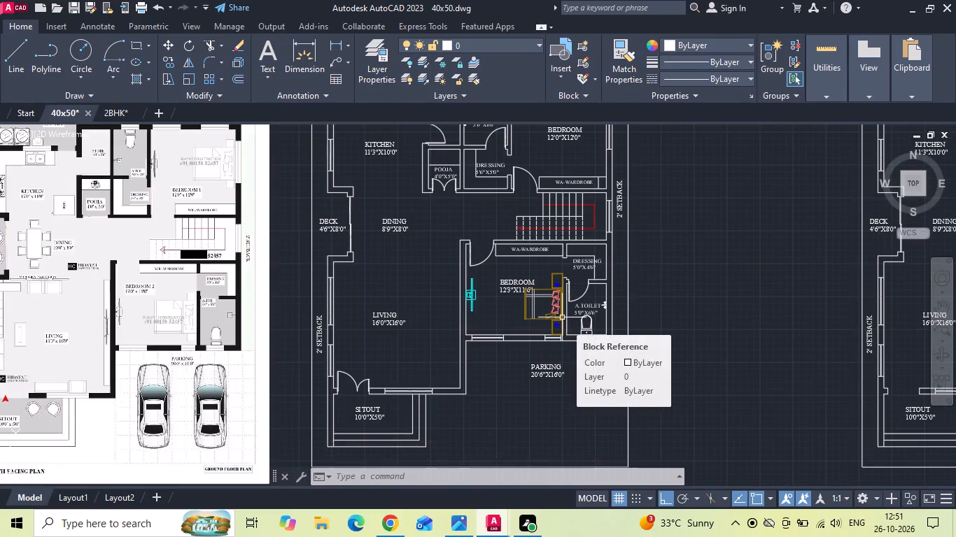
key(ctrl+s)
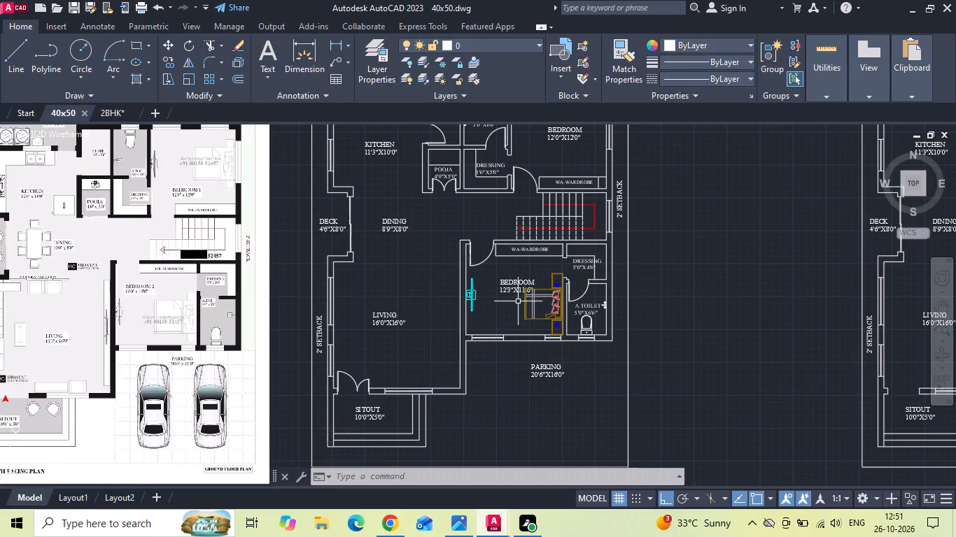
Delete the double bed from the lower bedroom of the 40x50 plan.
click(526, 307)
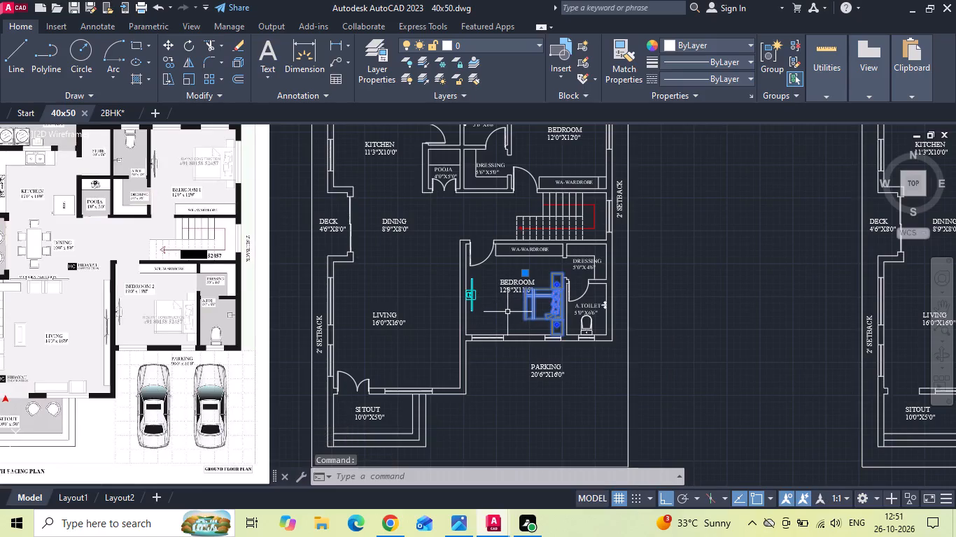
key(Delete)
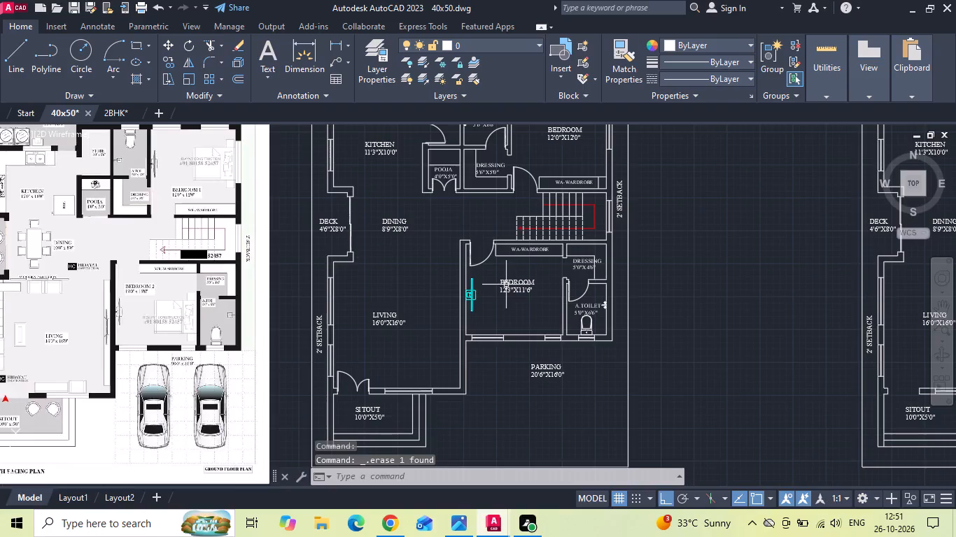
Save the 40x50 drawing after comparing the plan with the reference.
scroll(502, 281, down, 1)
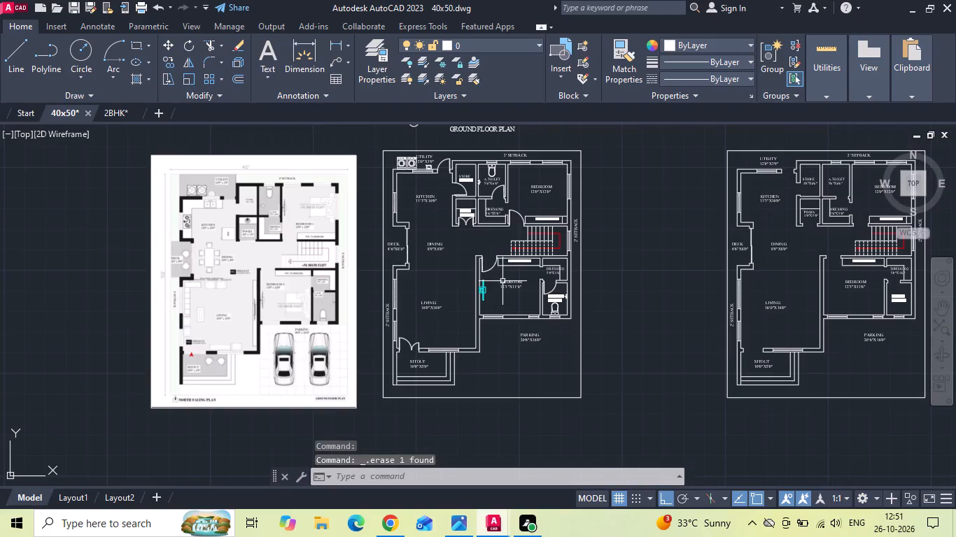
scroll(207, 288, up, 2)
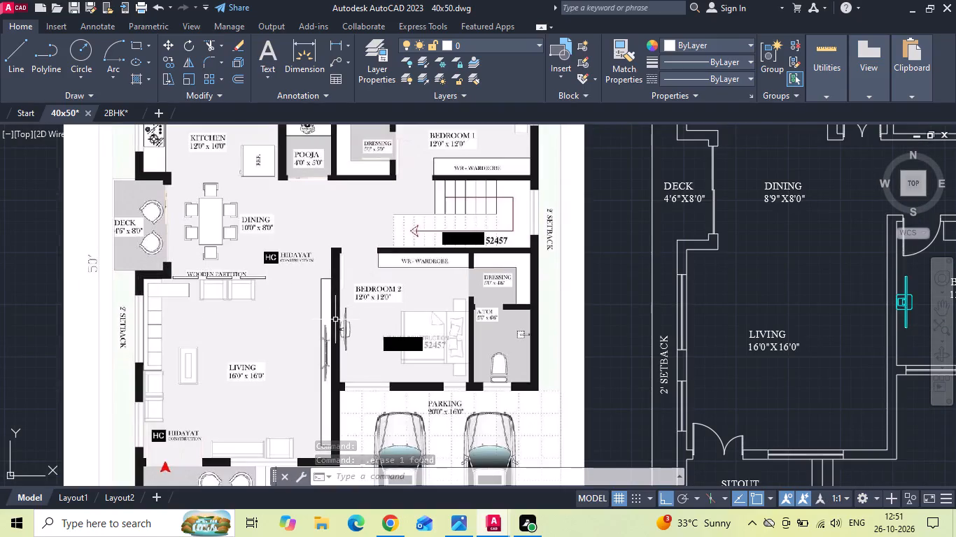
scroll(292, 299, down, 3)
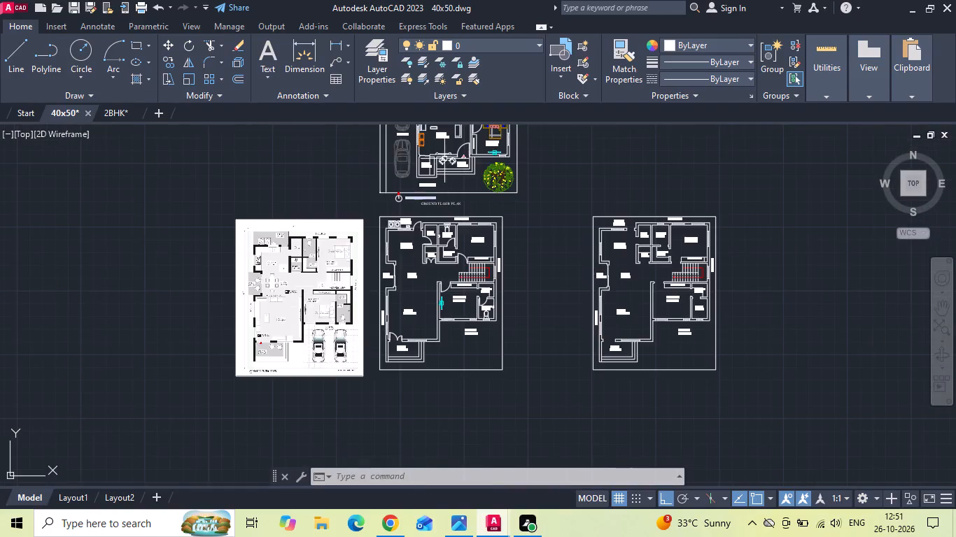
scroll(444, 157, up, 3)
scroll(441, 204, down, 2)
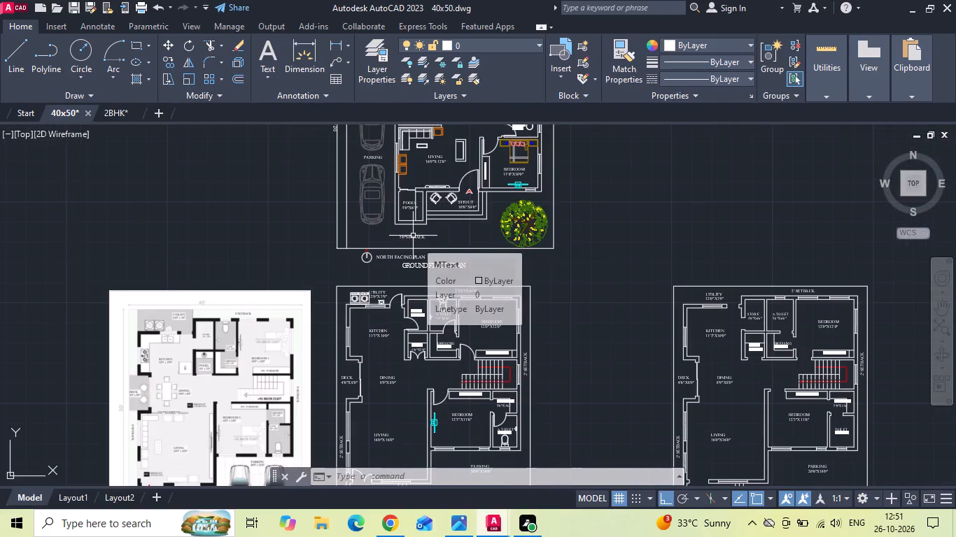
key(ctrl+s)
Open the block library drawing BIG_autocad_blocks_2 (1) from the Downloads folder and dismiss its external references list.
middle_drag(441, 215, 508, 181)
scroll(530, 171, down, 1)
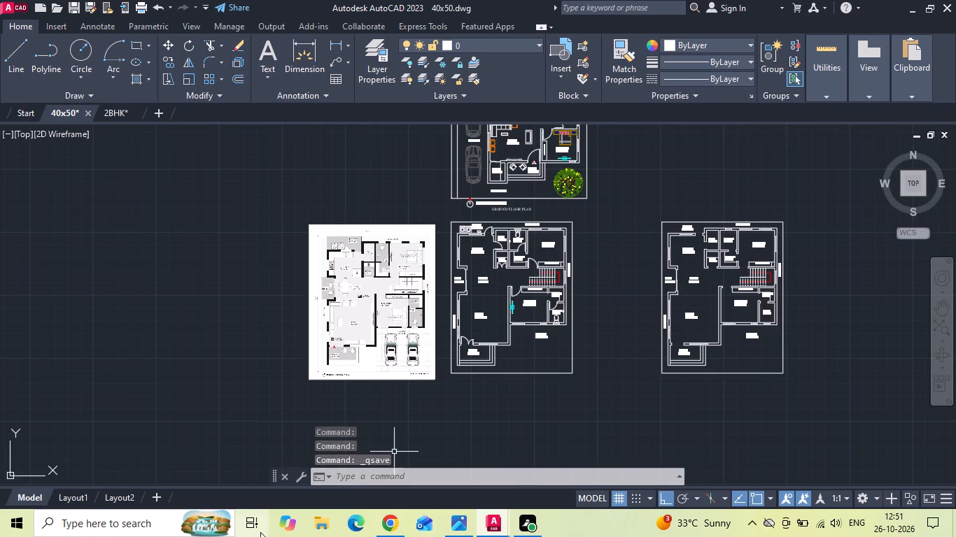
click(319, 522)
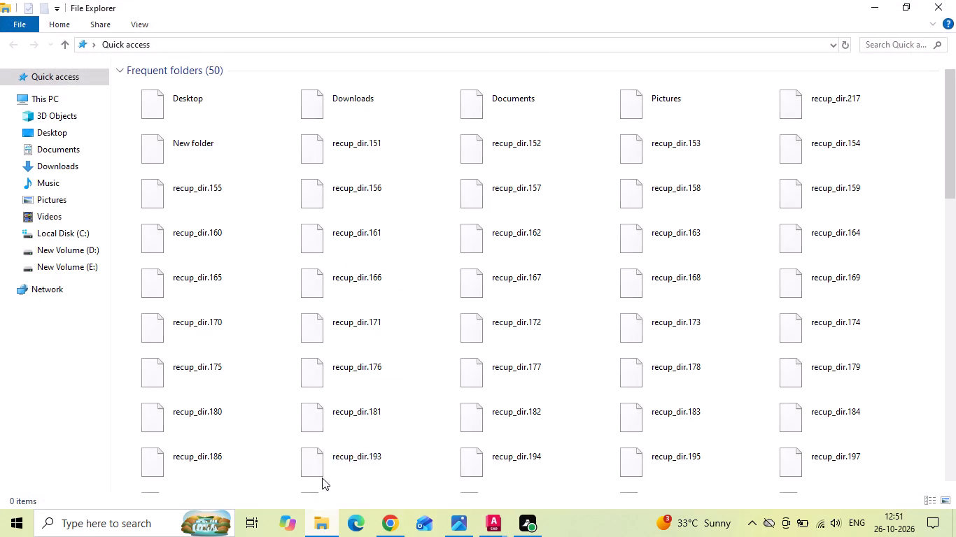
double_click(36, 161)
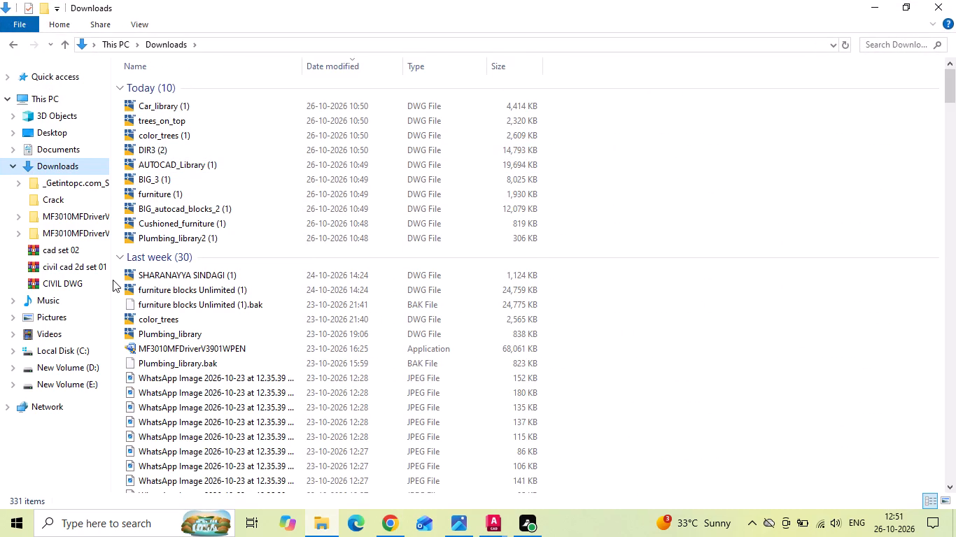
double_click(163, 206)
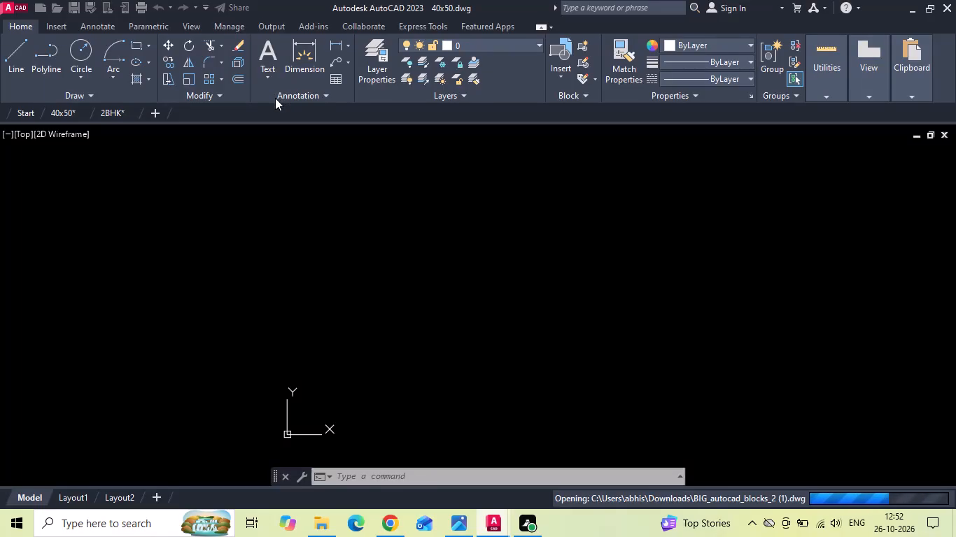
scroll(297, 266, up, 1)
scroll(325, 213, up, 1)
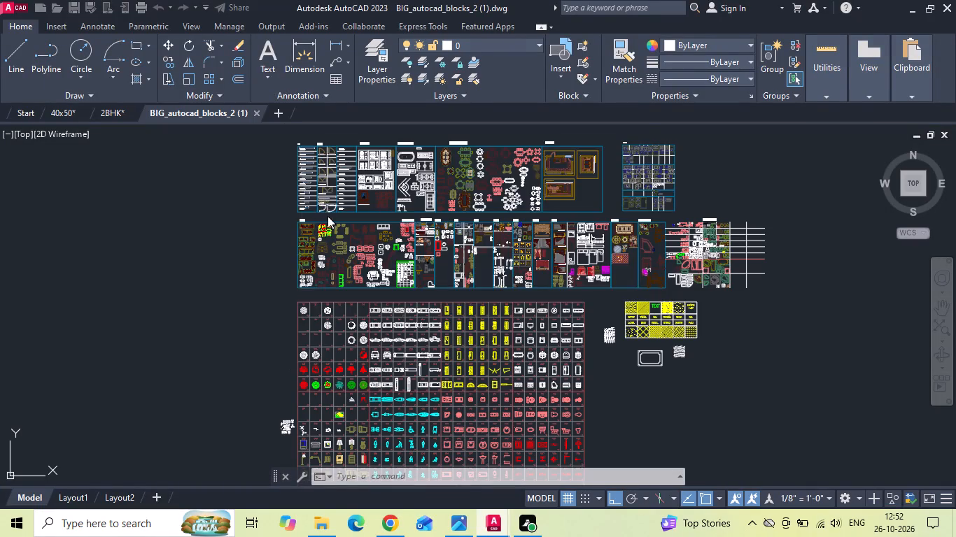
scroll(328, 216, up, 1)
click(469, 249)
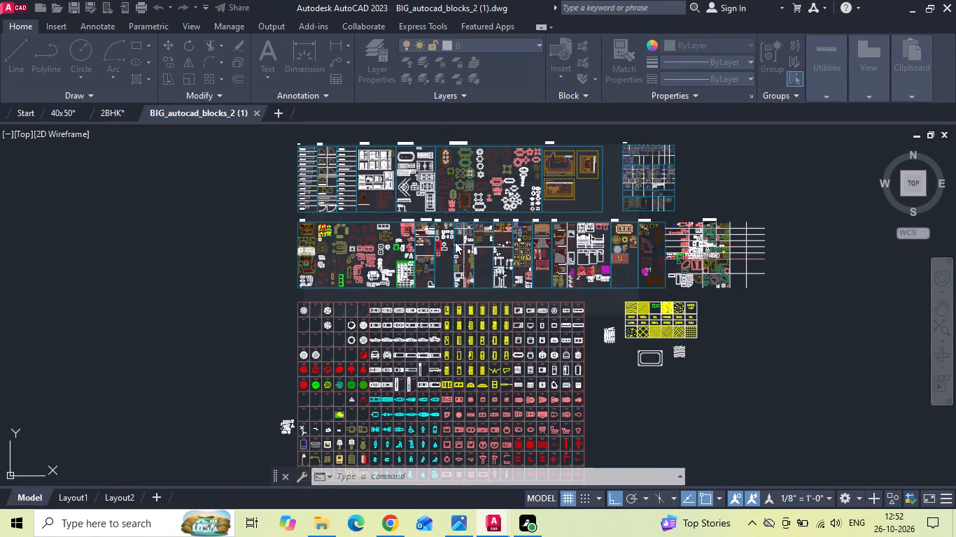
scroll(331, 240, up, 3)
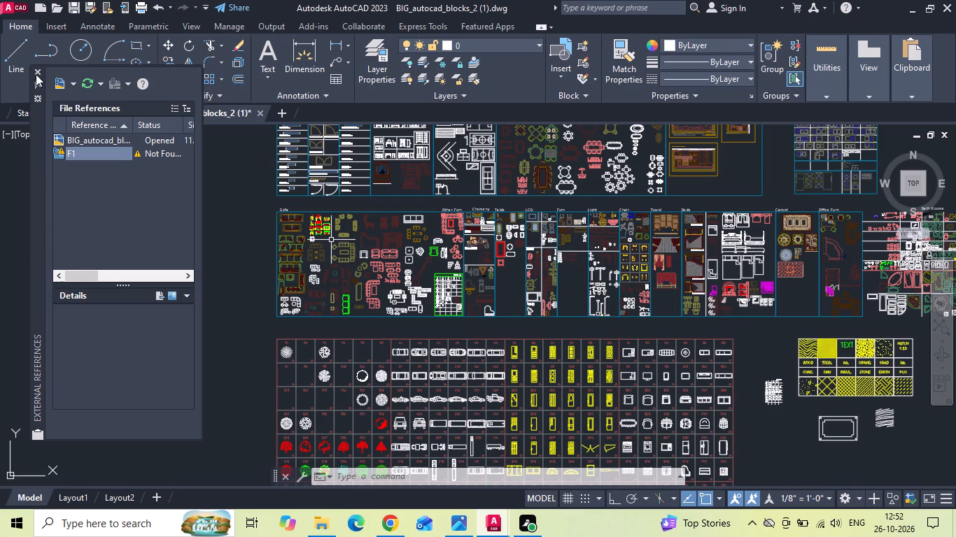
click(38, 71)
Copy the pink L-shaped corner sofa set with its rectangular centre table from the library's Sofa section.
scroll(221, 231, up, 2)
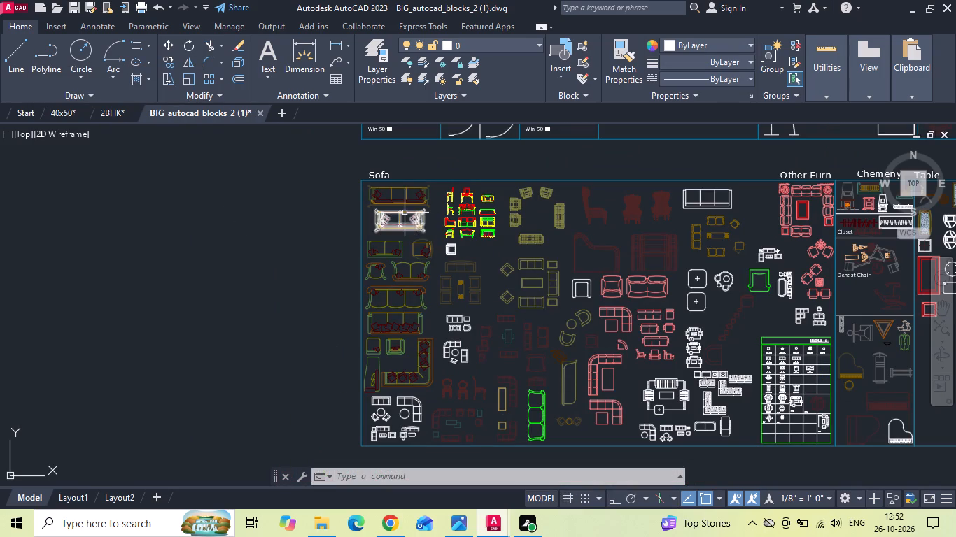
middle_drag(629, 282, 510, 241)
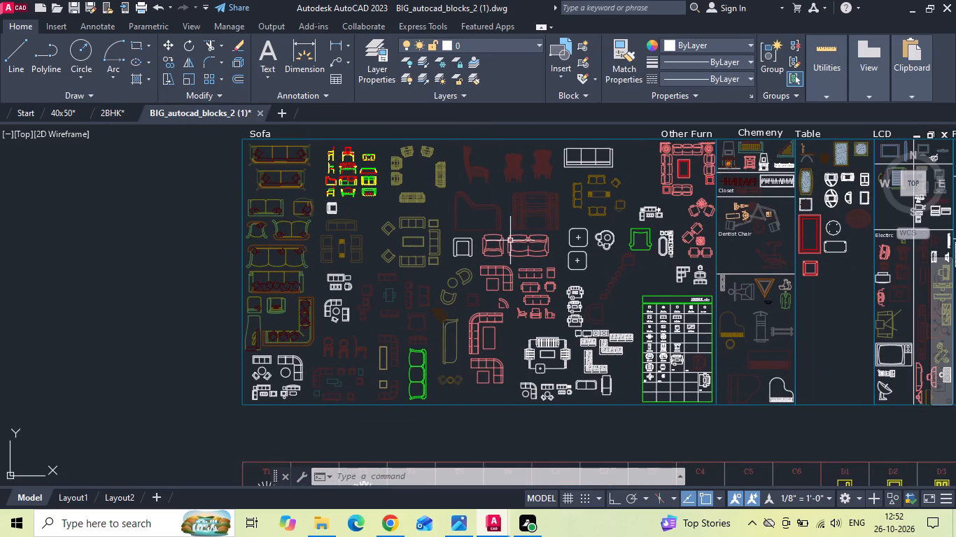
click(476, 311)
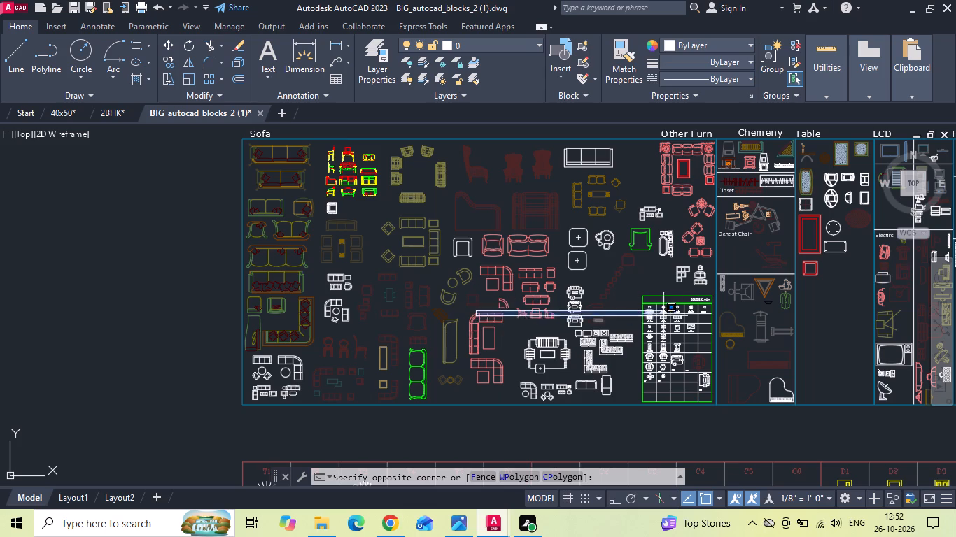
click(473, 337)
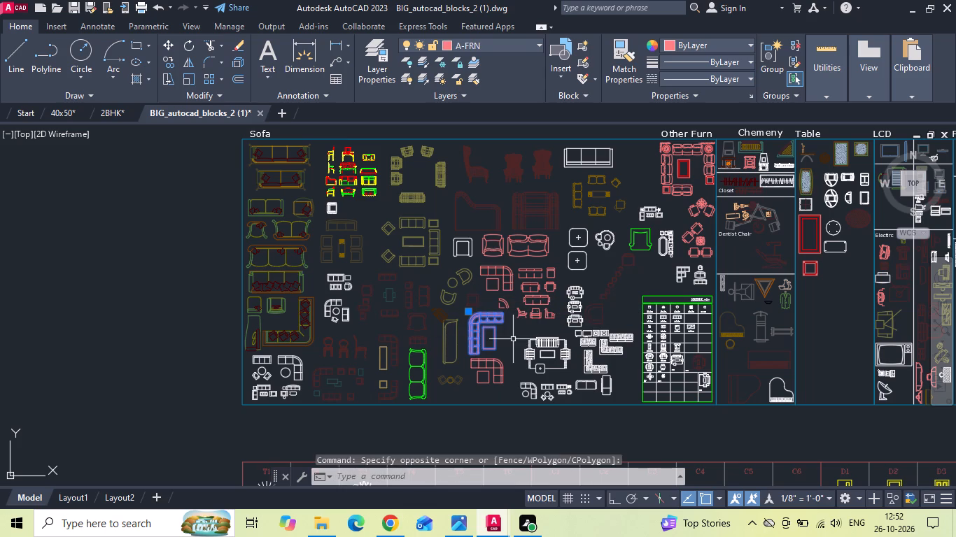
middle_drag(505, 339, 342, 359)
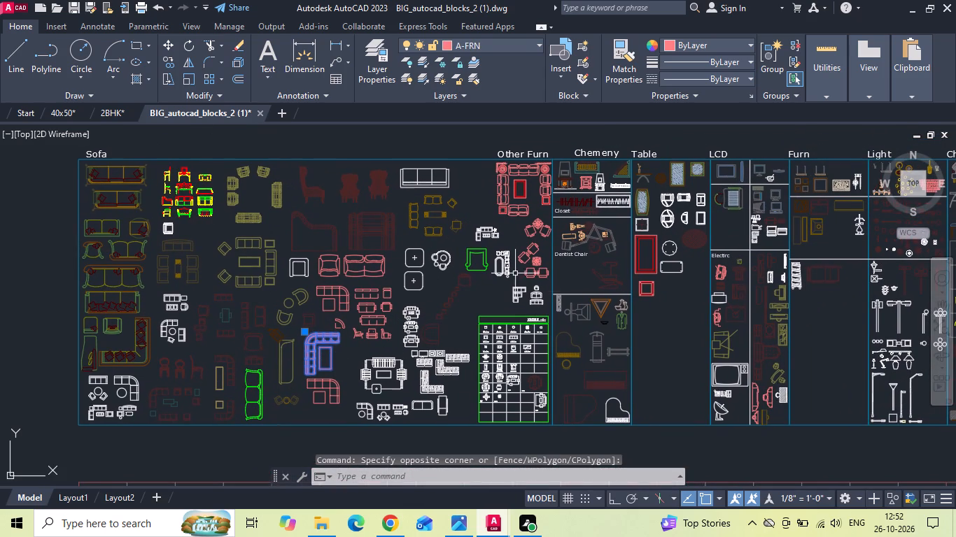
middle_drag(478, 250, 421, 294)
scroll(391, 295, down, 1)
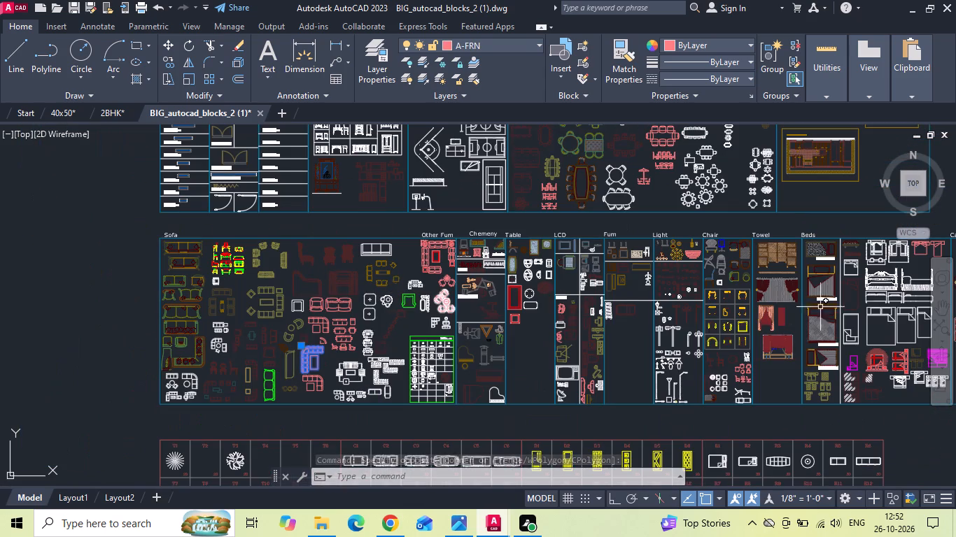
scroll(810, 292, up, 2)
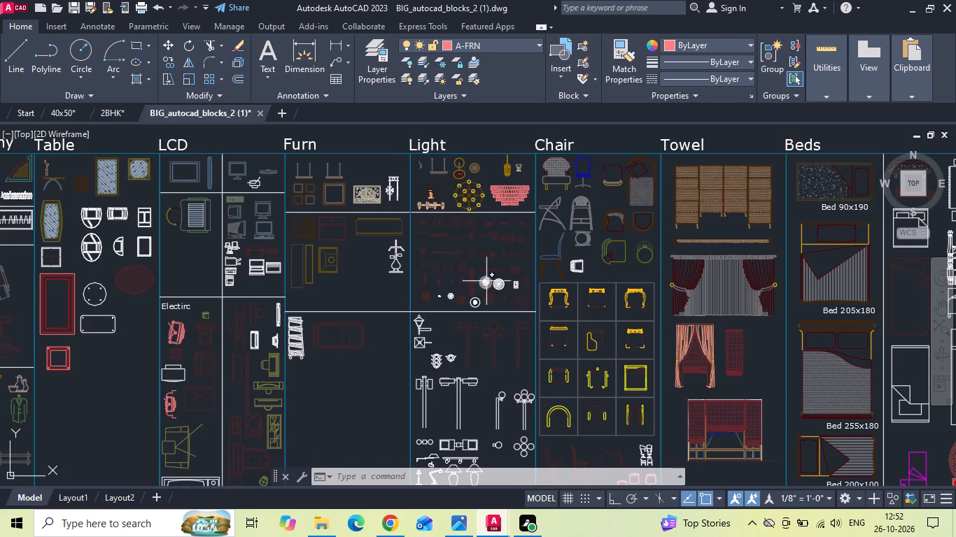
scroll(460, 314, down, 1)
scroll(673, 313, down, 1)
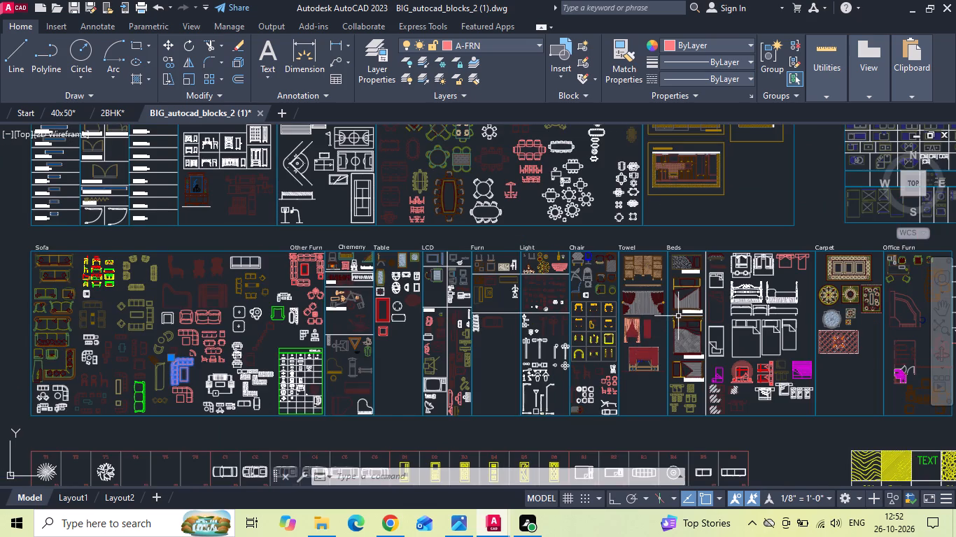
middle_drag(677, 324, 655, 431)
scroll(385, 295, down, 1)
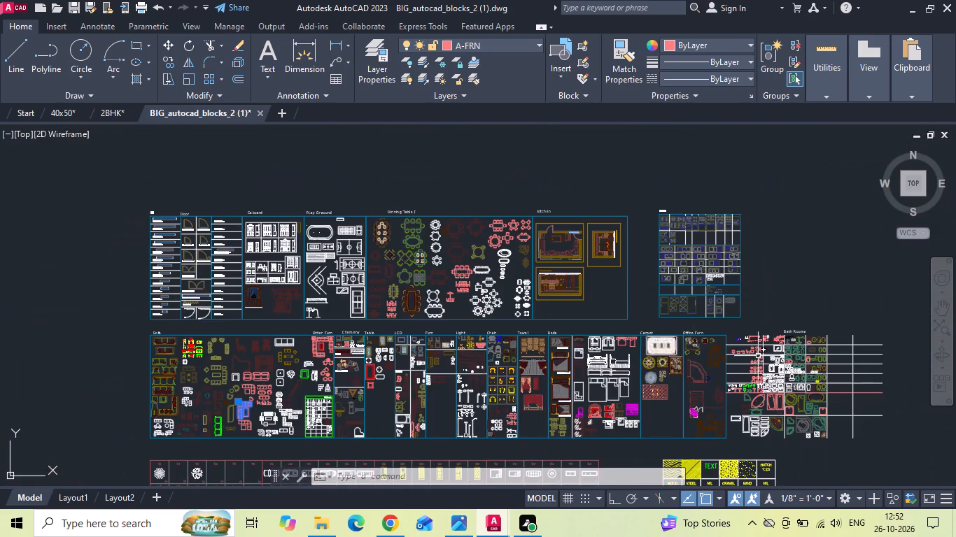
scroll(807, 369, up, 3)
scroll(699, 217, down, 3)
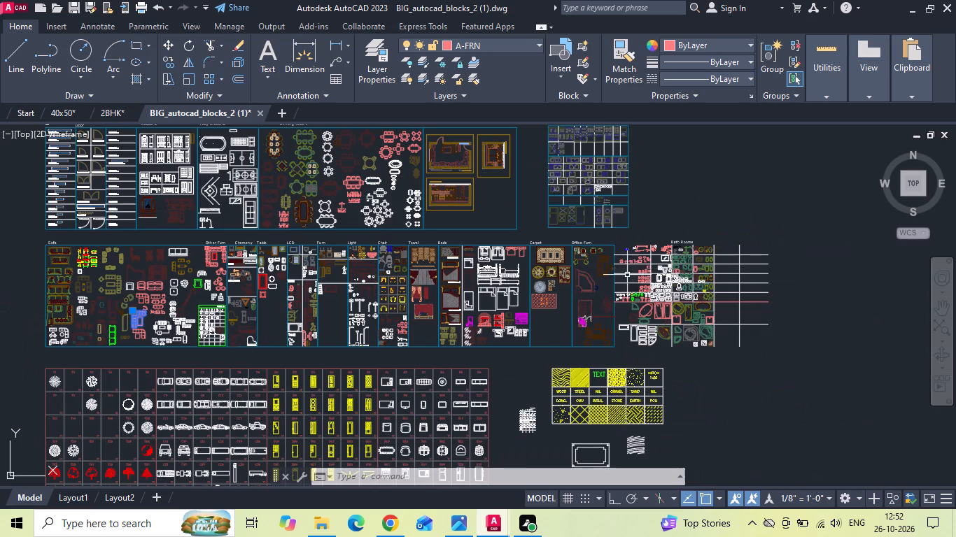
scroll(591, 313, down, 2)
scroll(479, 398, up, 3)
scroll(562, 262, down, 1)
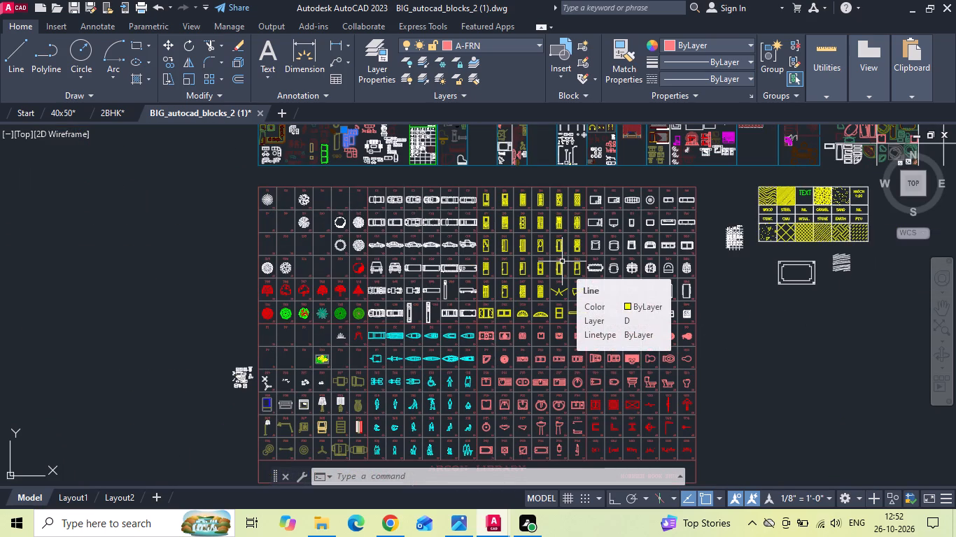
key(ctrl+c)
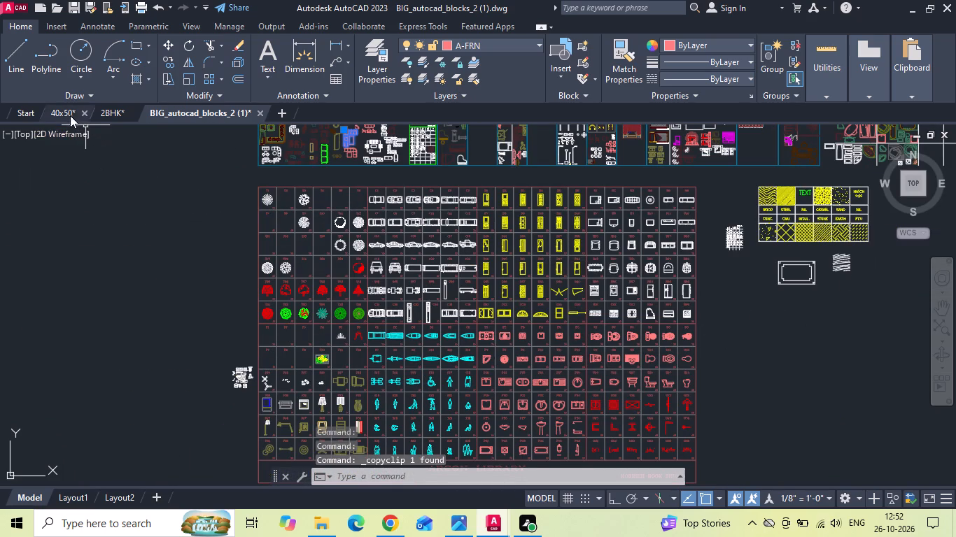
Paste the corner sofa set into the LIVING room of the 40x50 plan, along the 2' SETBACK side wall.
click(57, 110)
key(ctrl+v)
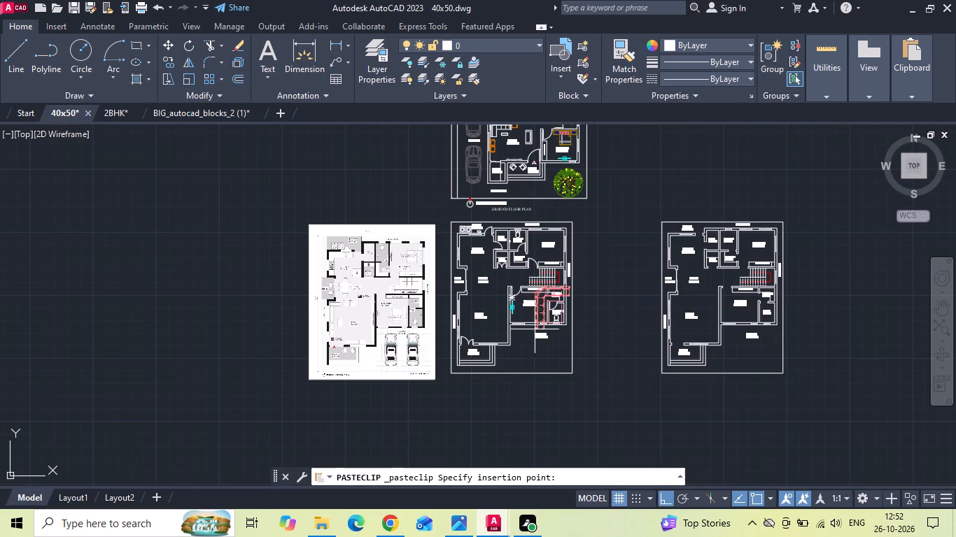
scroll(458, 338, up, 3)
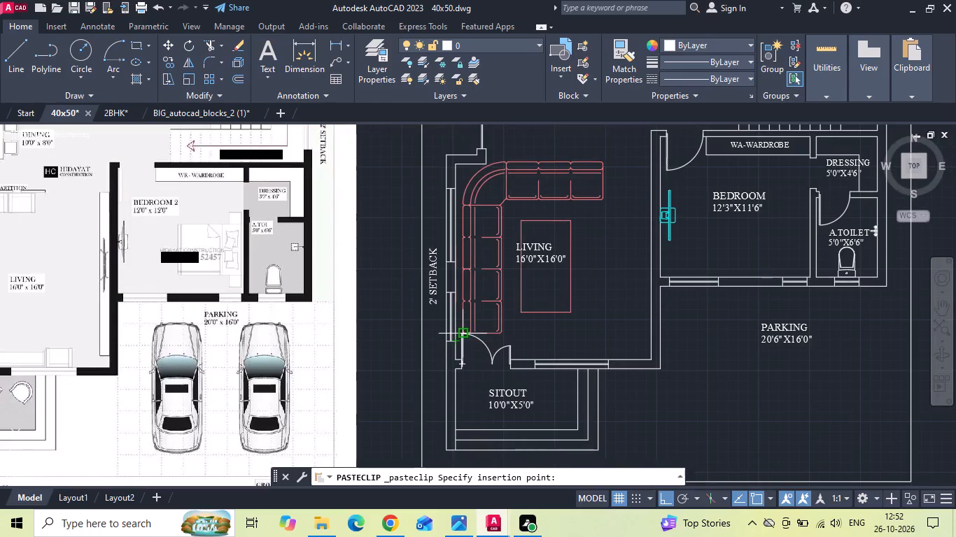
click(465, 333)
Scale down the pasted corner sofa set and its centre table within the LIVING room, using a base point near its curved corner.
scroll(560, 310, down, 1)
scroll(484, 231, up, 1)
click(514, 231)
right_click(519, 231)
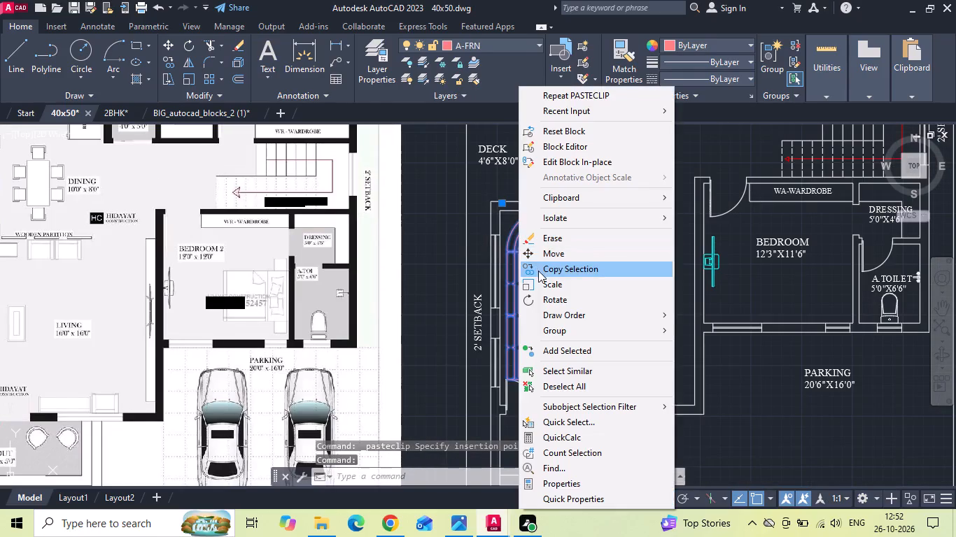
click(542, 282)
scroll(542, 282, down, 1)
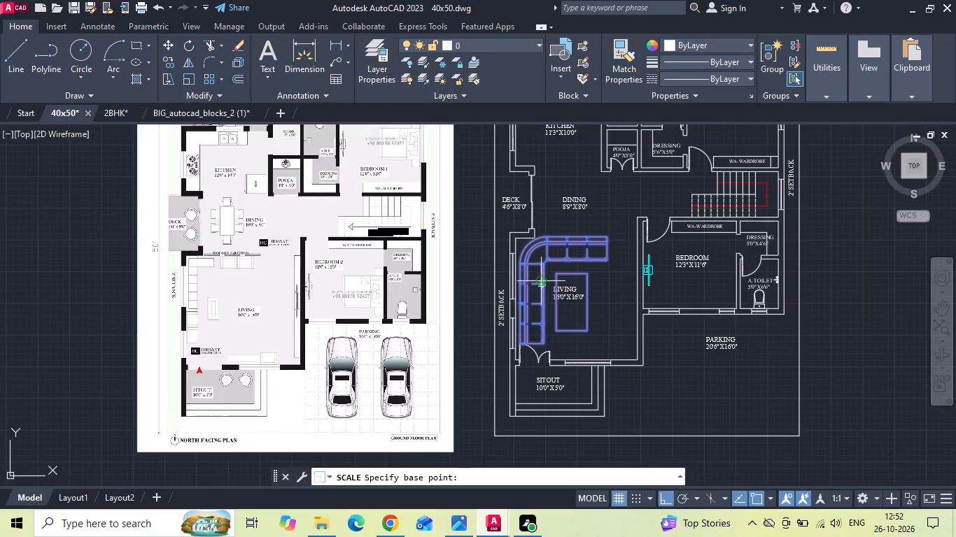
scroll(530, 270, up, 1)
drag(527, 234, 529, 247)
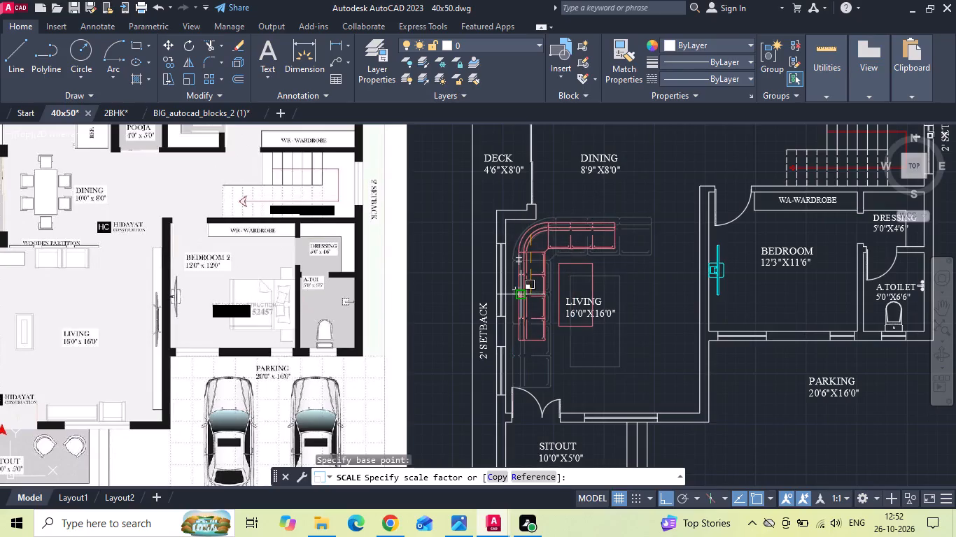
click(522, 297)
Move the scaled sofa set horizontally toward the LIVING room's outer wall on the 2' SETBACK side.
middle_drag(525, 260, 544, 255)
click(548, 234)
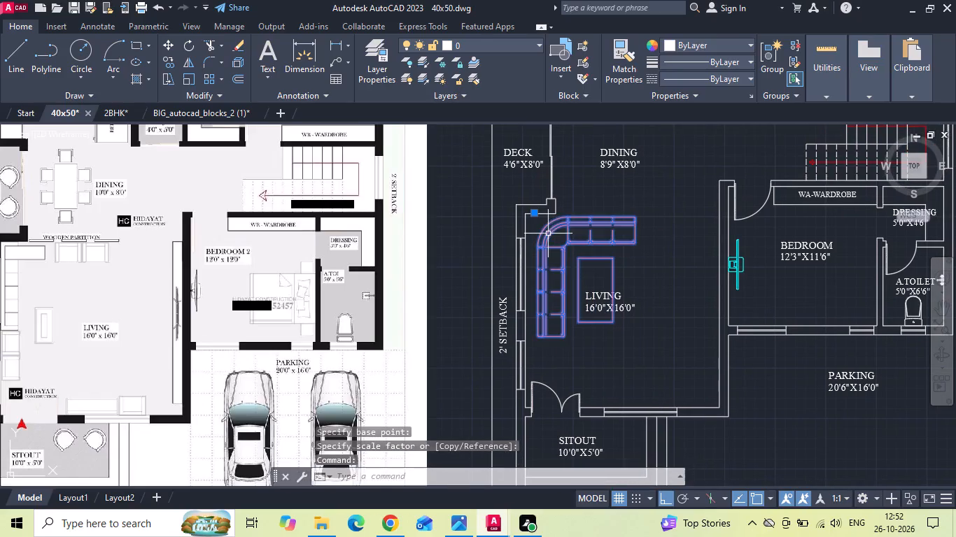
right_click(548, 234)
click(559, 248)
scroll(540, 202, up, 3)
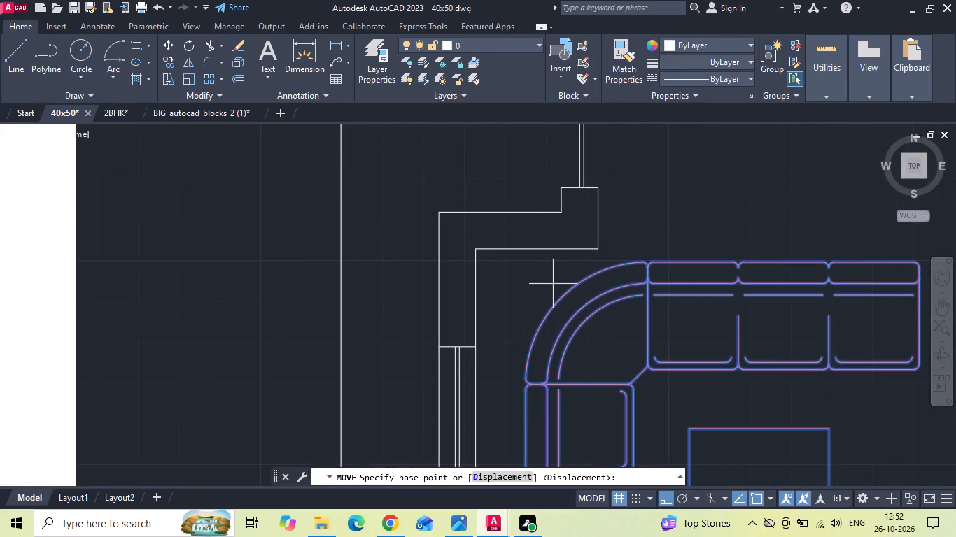
click(563, 296)
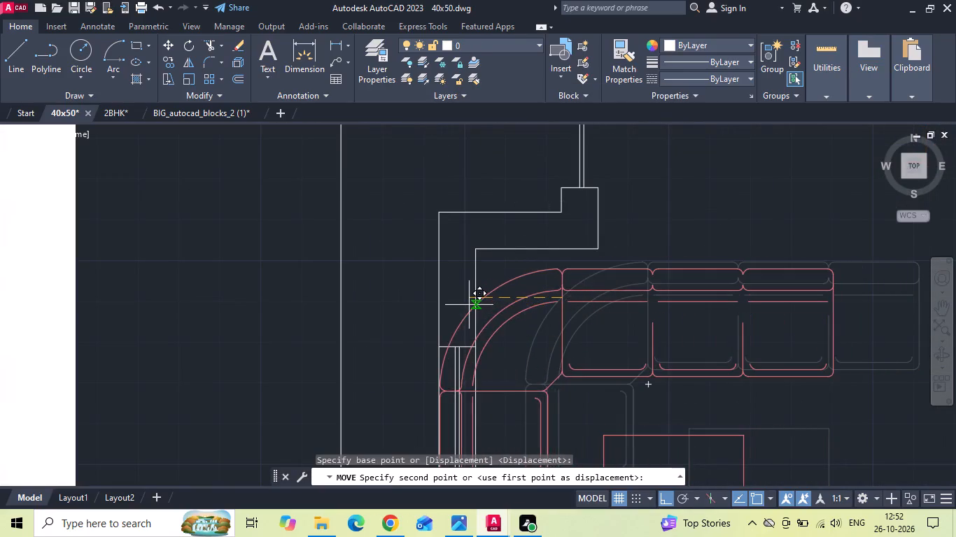
click(473, 298)
Move the corner sofa set vertically so its back meets the inner face of the LIVING room wall nearest the DINING area.
click(536, 264)
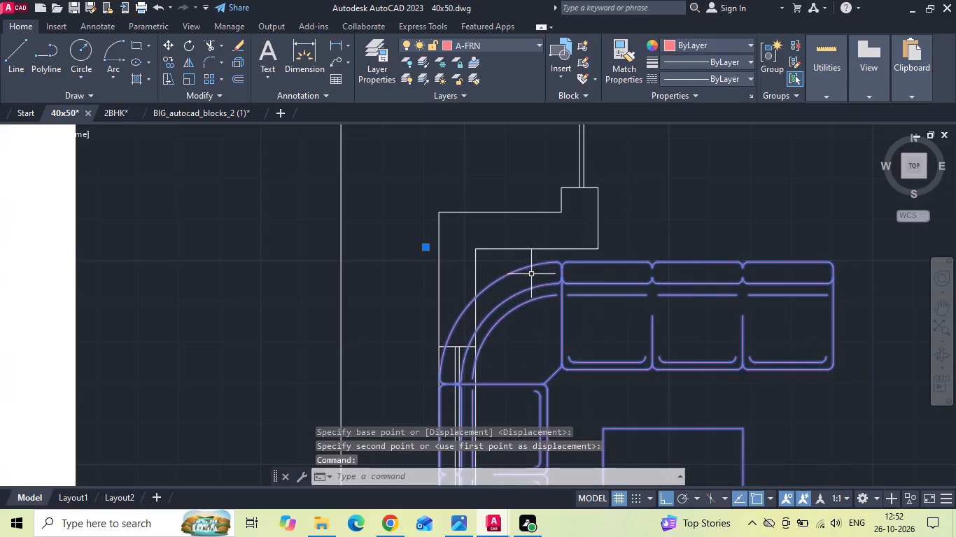
right_click(531, 274)
click(572, 252)
scroll(574, 251, up, 1)
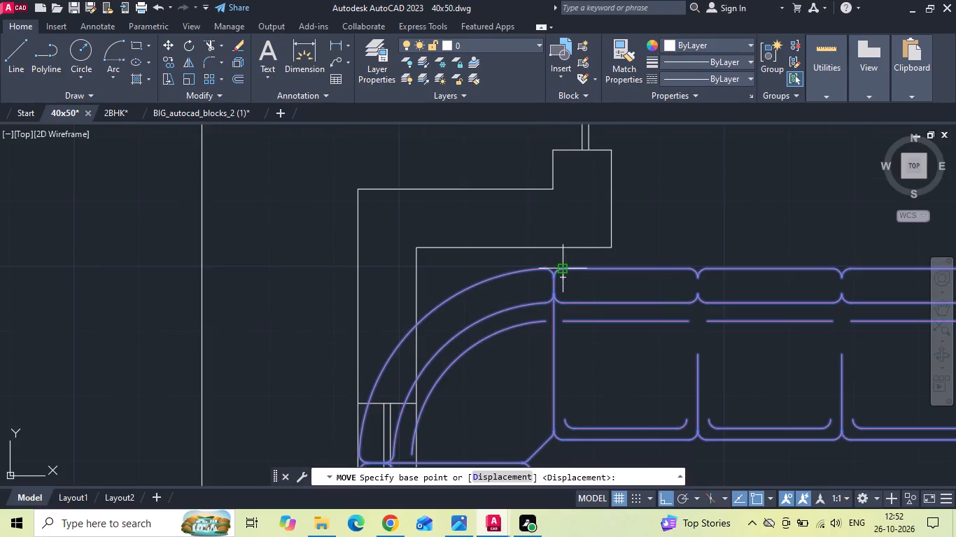
click(565, 270)
click(564, 249)
scroll(596, 220, down, 2)
Move the corner sofa set horizontally out of the window wall, bringing its seat-joint corner to the wall's inner face.
click(570, 250)
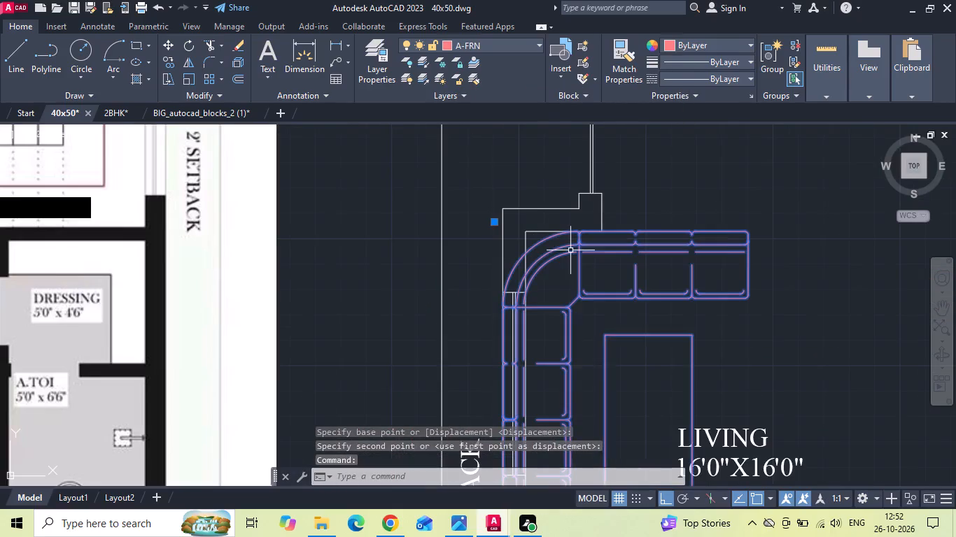
right_click(570, 250)
click(595, 252)
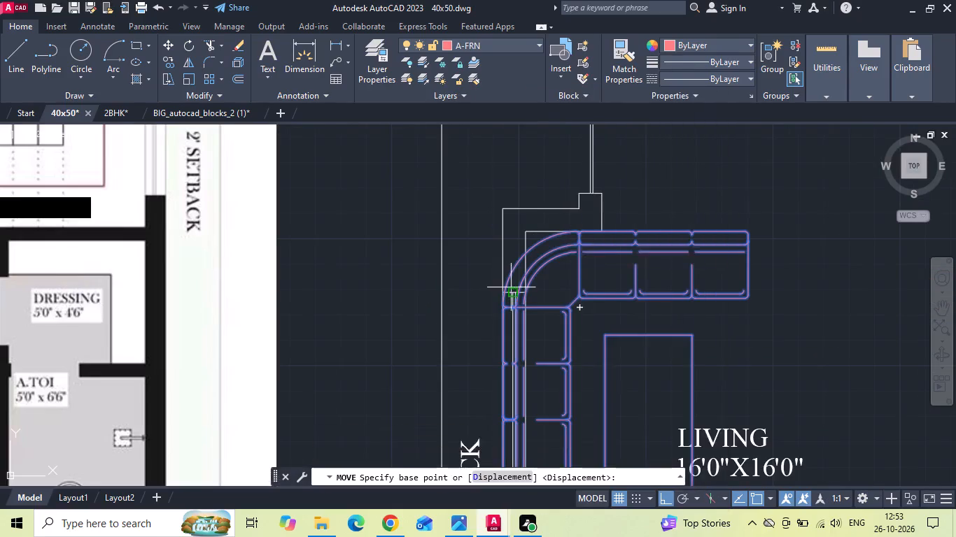
scroll(507, 290, up, 3)
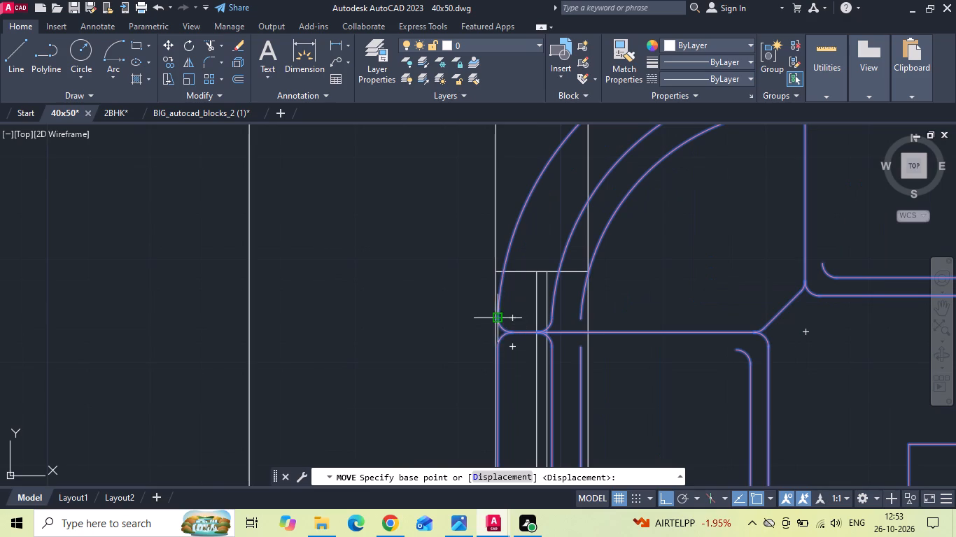
click(514, 334)
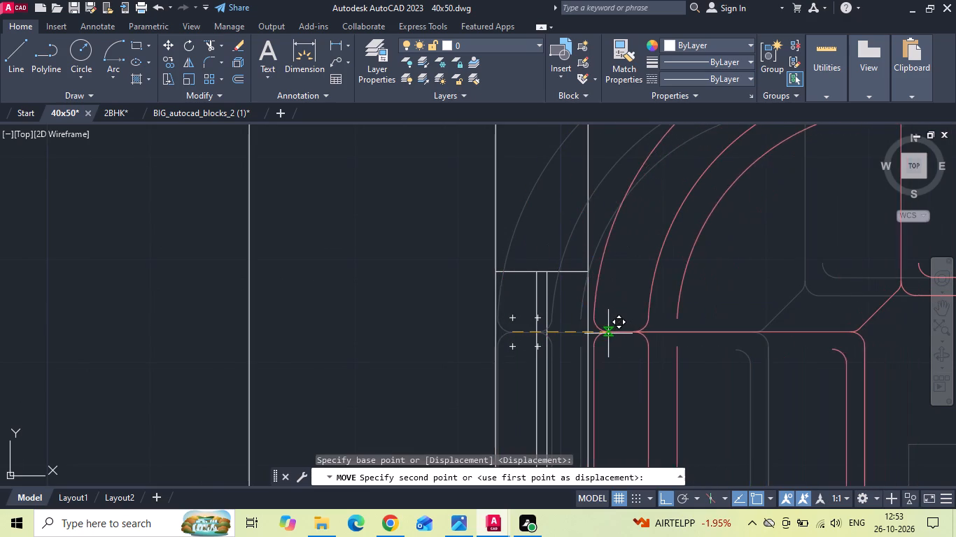
click(588, 333)
Move the corner sofa set horizontally again so its outer back edge sits flush with the window wall's inner face.
click(574, 310)
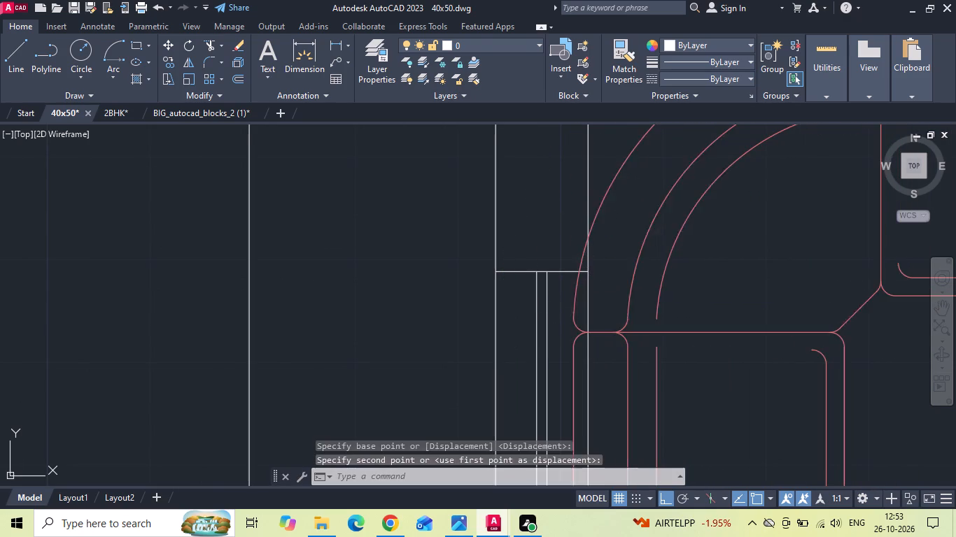
right_click(574, 310)
click(599, 256)
scroll(586, 337, up, 2)
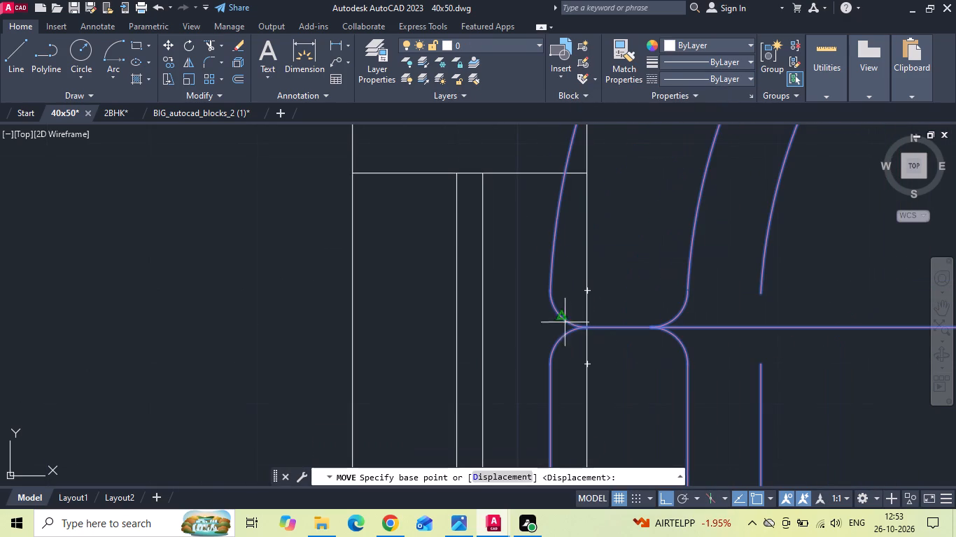
click(552, 293)
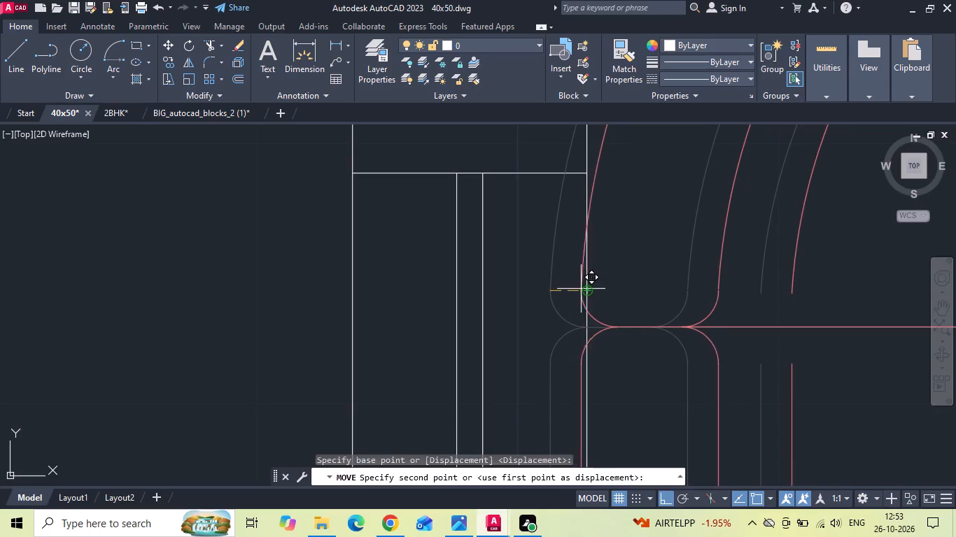
click(586, 290)
scroll(586, 291, down, 7)
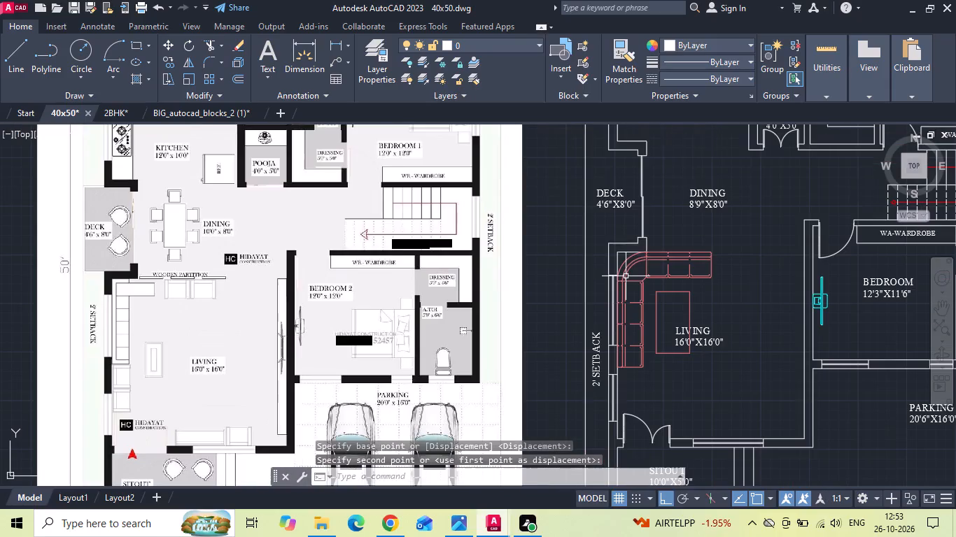
middle_drag(629, 273, 640, 237)
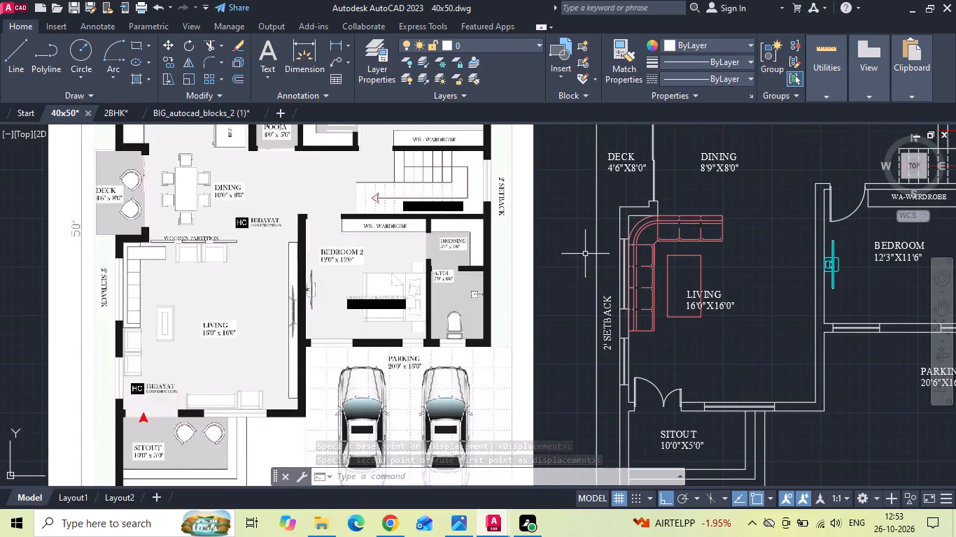
Search the computer for "FURNI" and open the furniture blocks Unlimited drawing, accepting replacement fonts for its missing SHX files.
click(488, 521)
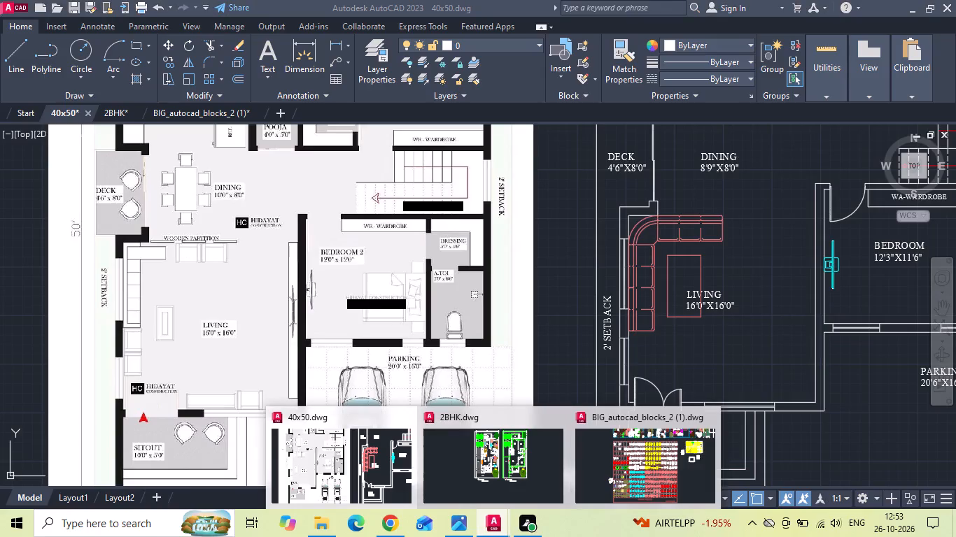
click(89, 536)
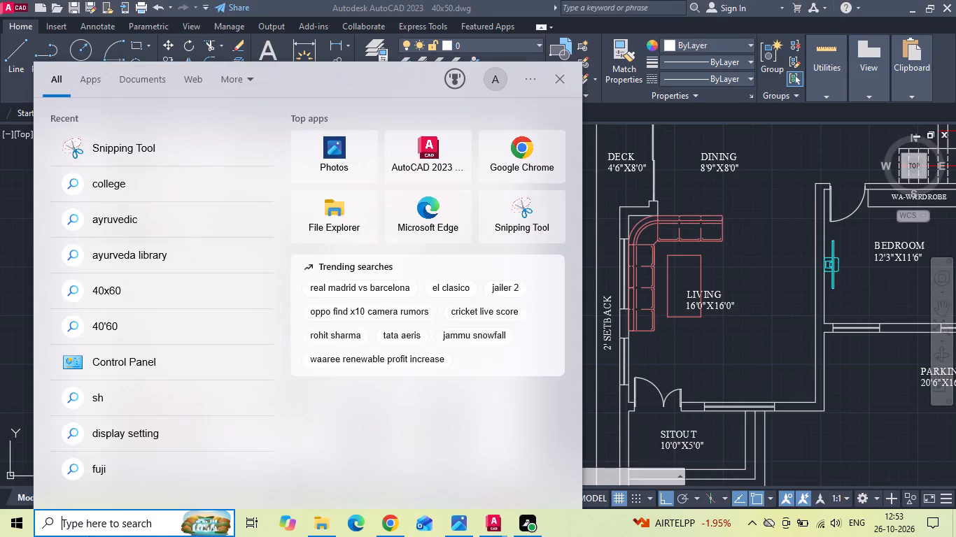
text(FURNI)
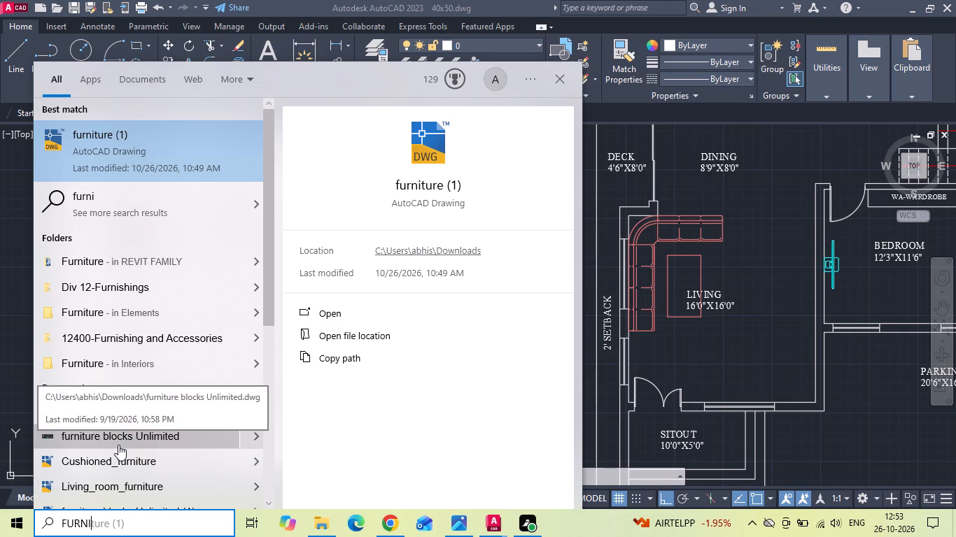
double_click(118, 445)
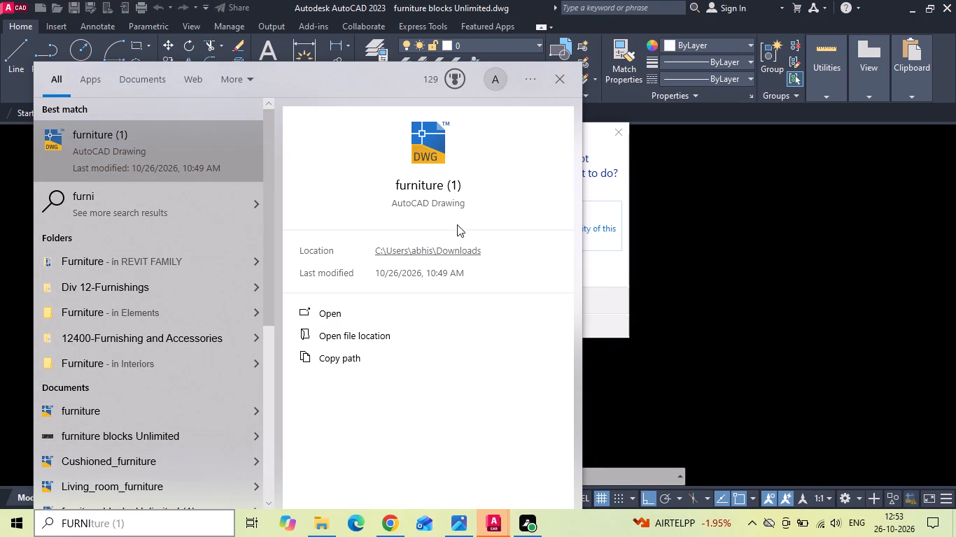
click(608, 228)
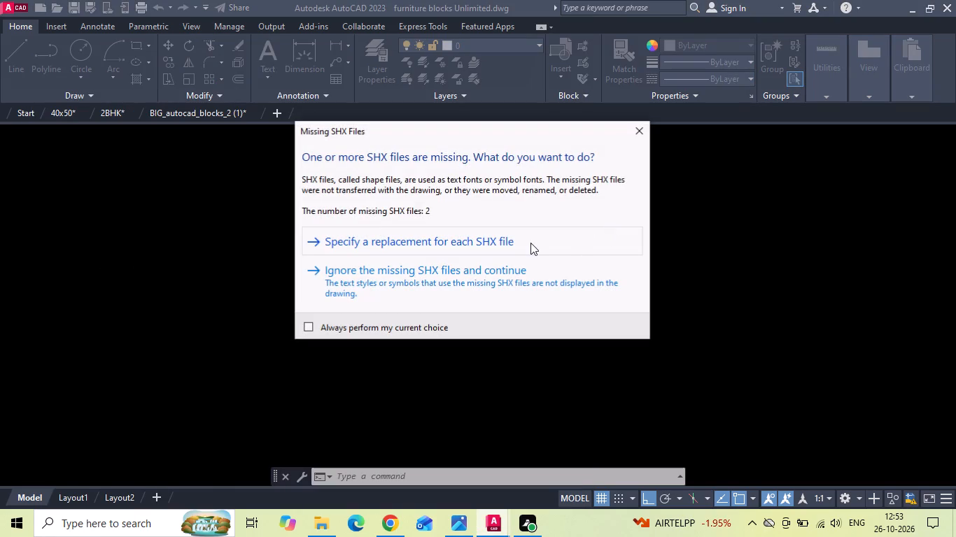
click(530, 243)
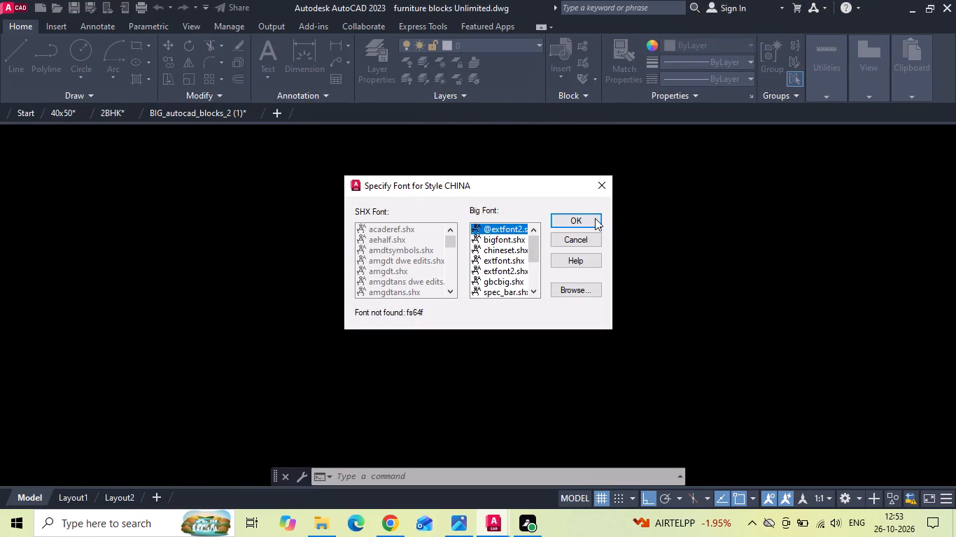
click(595, 218)
click(595, 218)
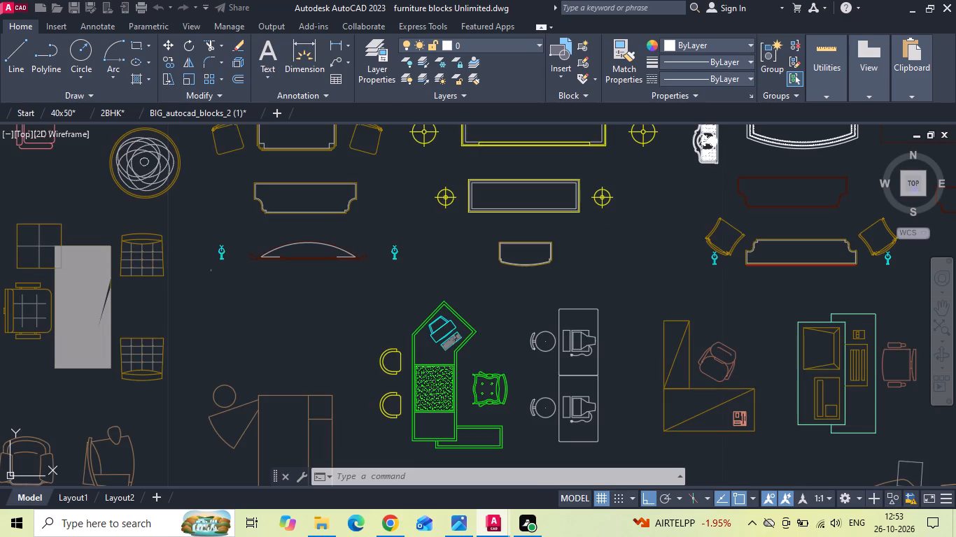
Examine the sofa, armchair and living-room set blocks in the furniture blocks drawing for suitable pieces.
scroll(539, 283, down, 5)
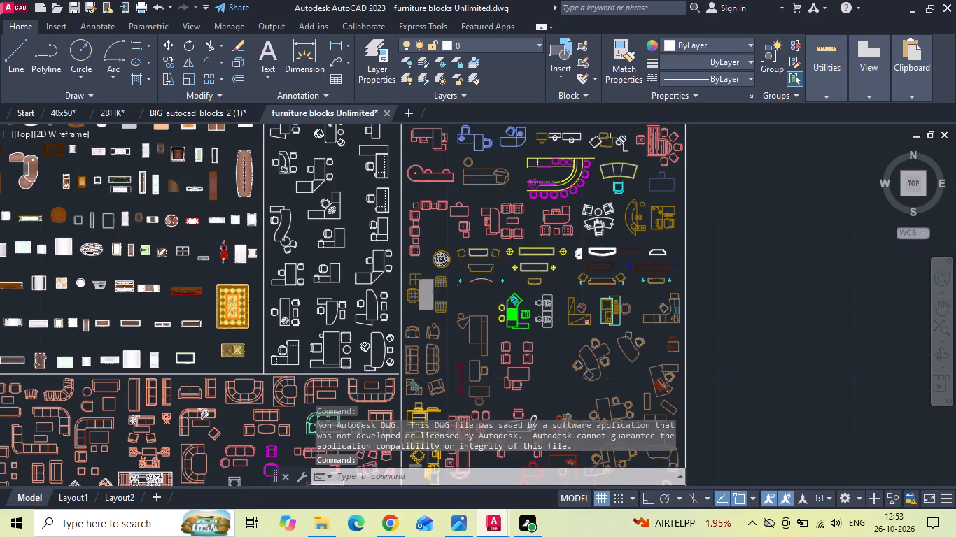
scroll(507, 298, down, 2)
middle_drag(398, 357, 415, 333)
scroll(415, 333, up, 4)
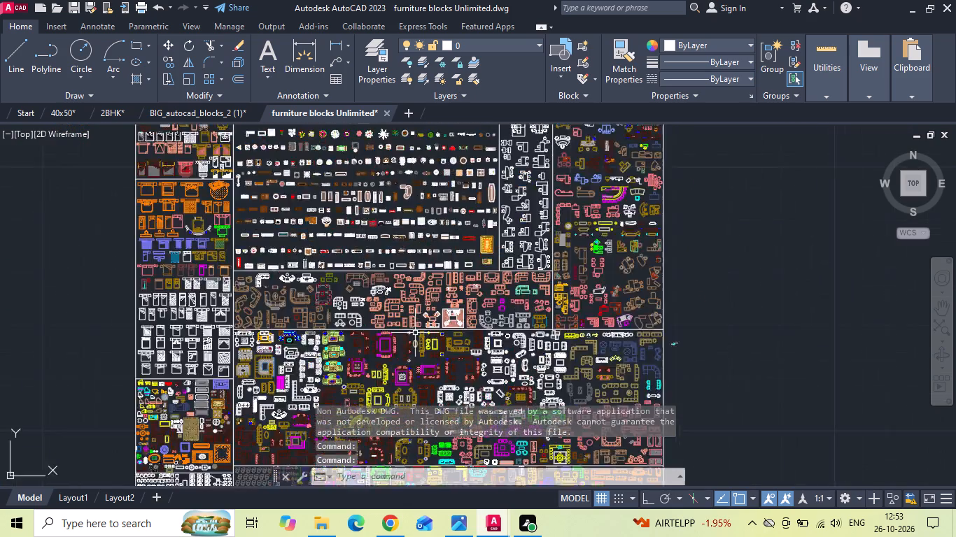
scroll(403, 295, up, 2)
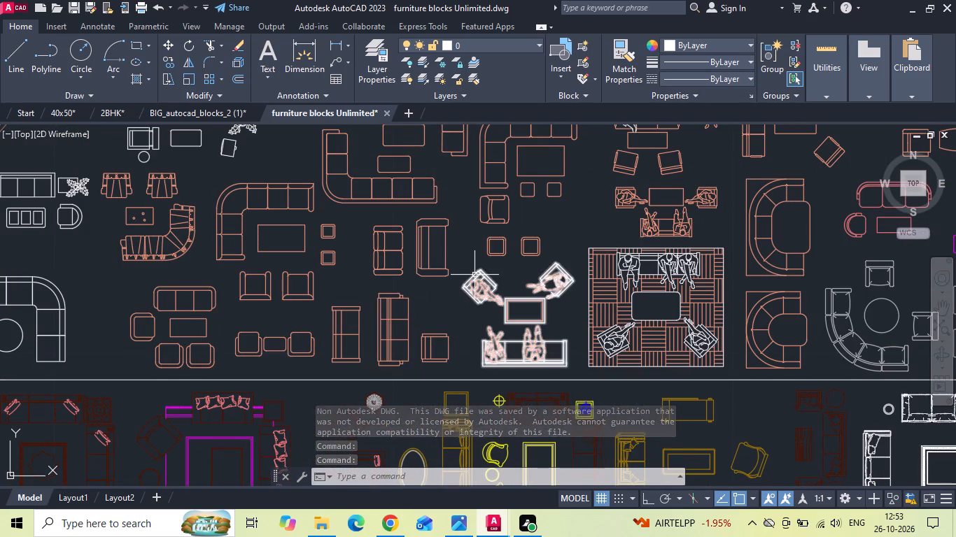
middle_drag(479, 275, 507, 328)
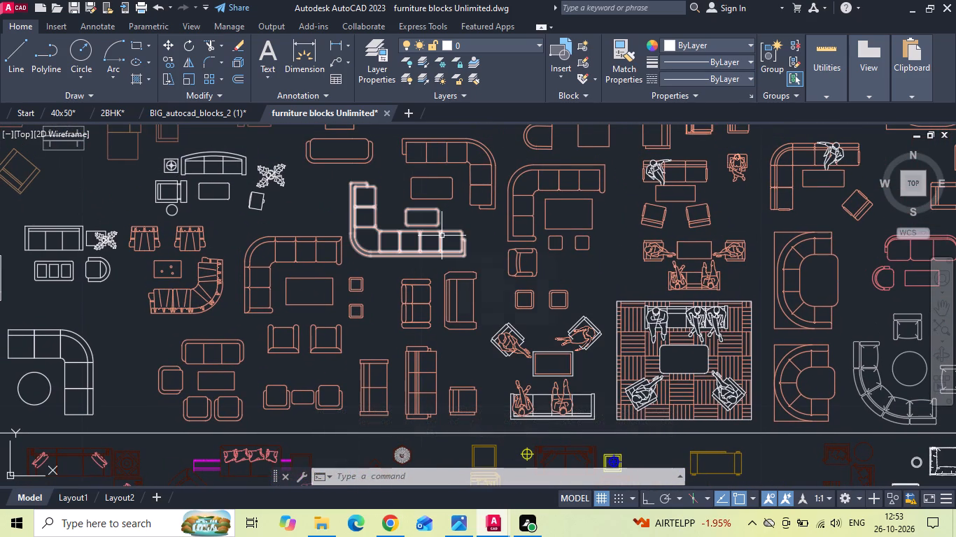
middle_drag(454, 216, 468, 247)
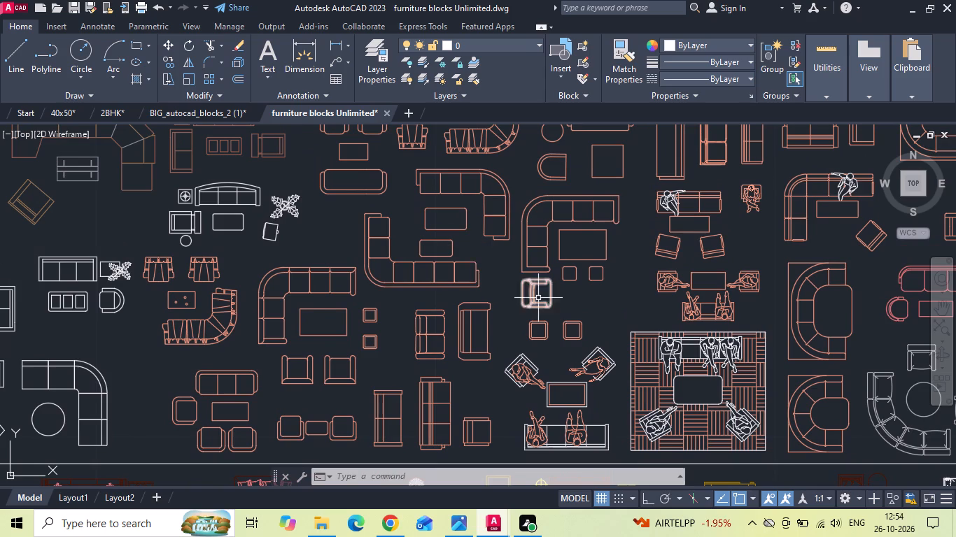
scroll(541, 302, down, 1)
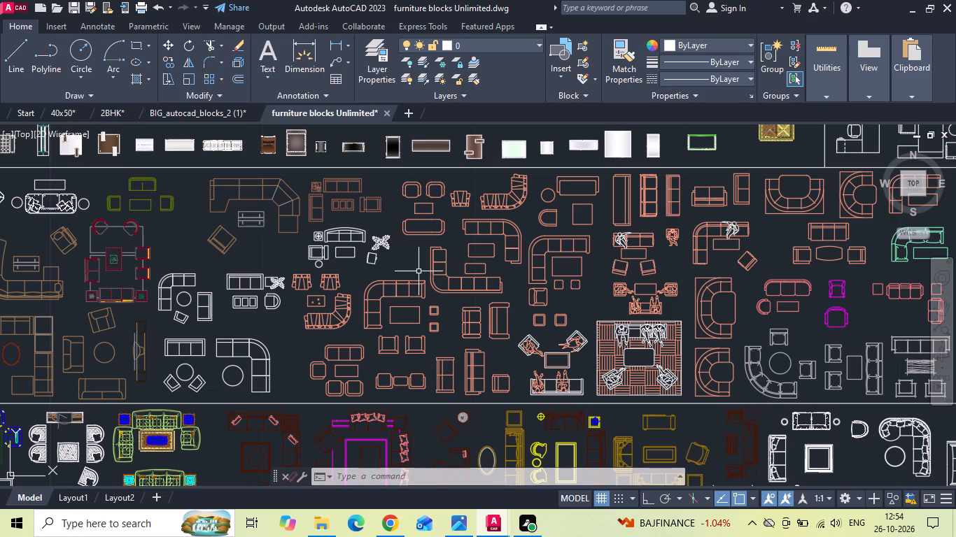
click(615, 189)
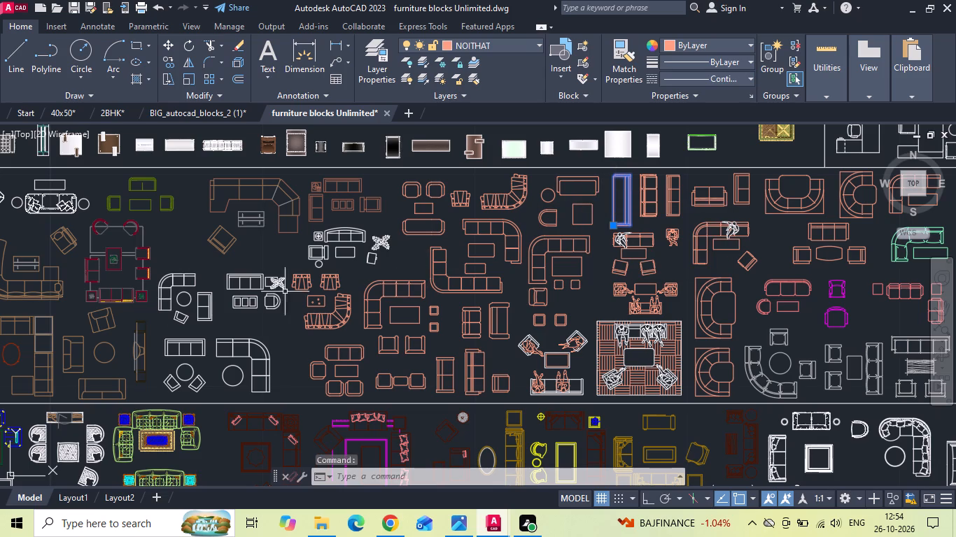
middle_drag(141, 333, 377, 320)
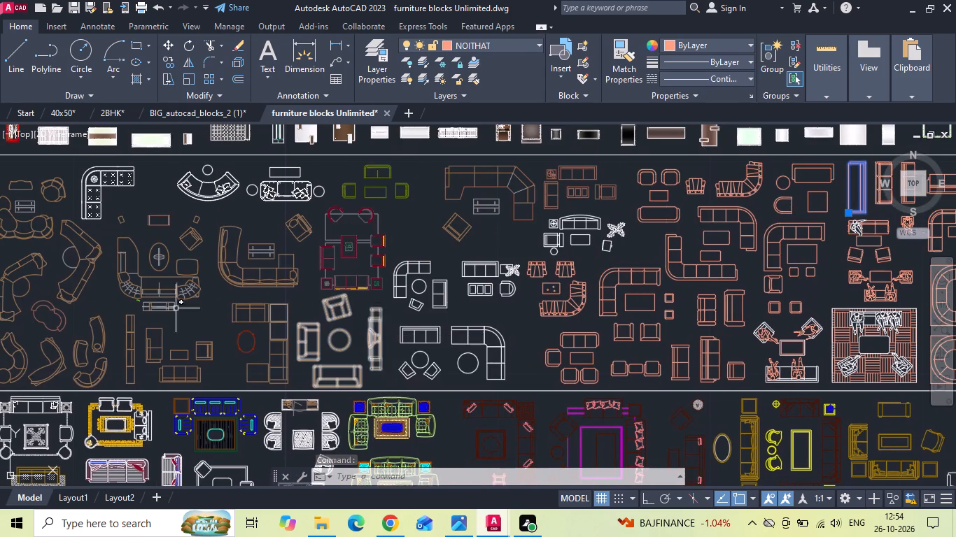
middle_drag(176, 308, 373, 309)
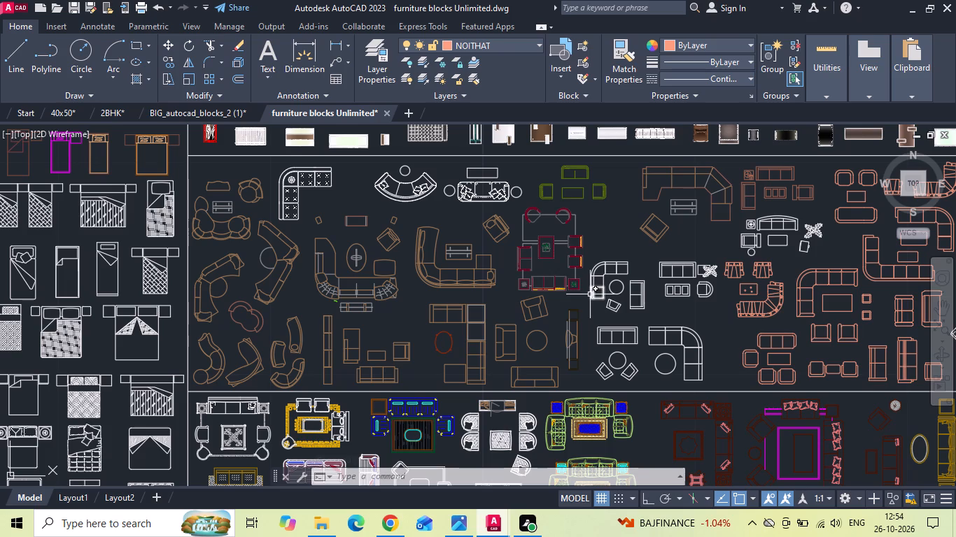
scroll(362, 334, down, 1)
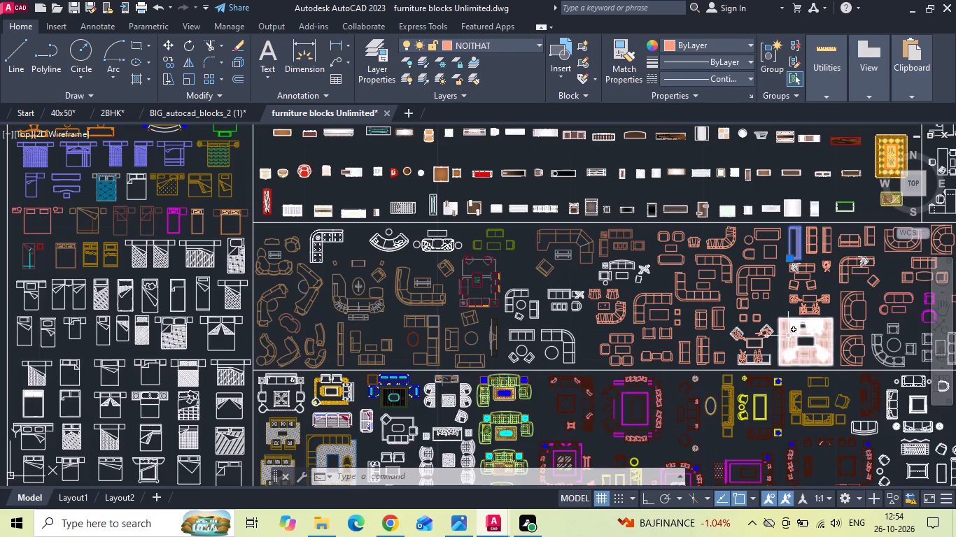
middle_drag(803, 306, 512, 287)
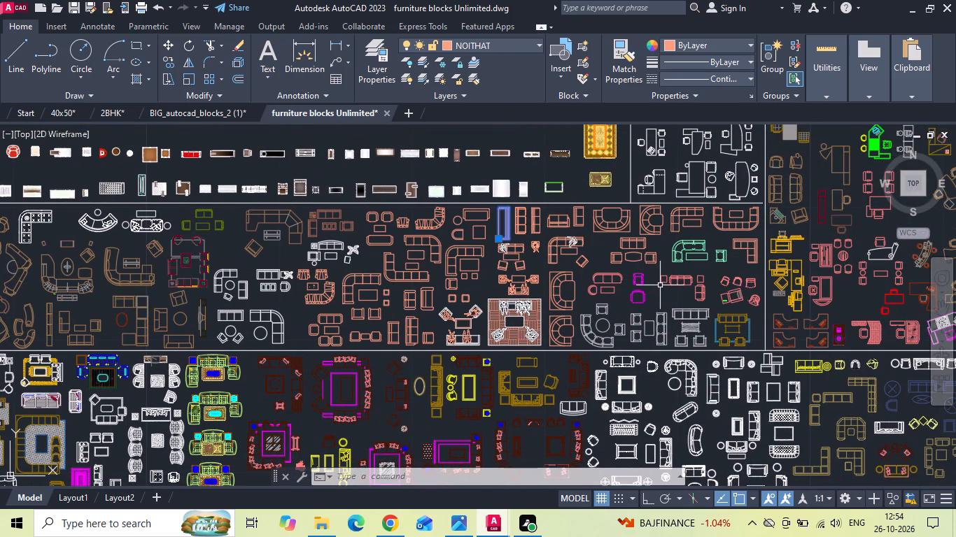
middle_drag(708, 406, 550, 315)
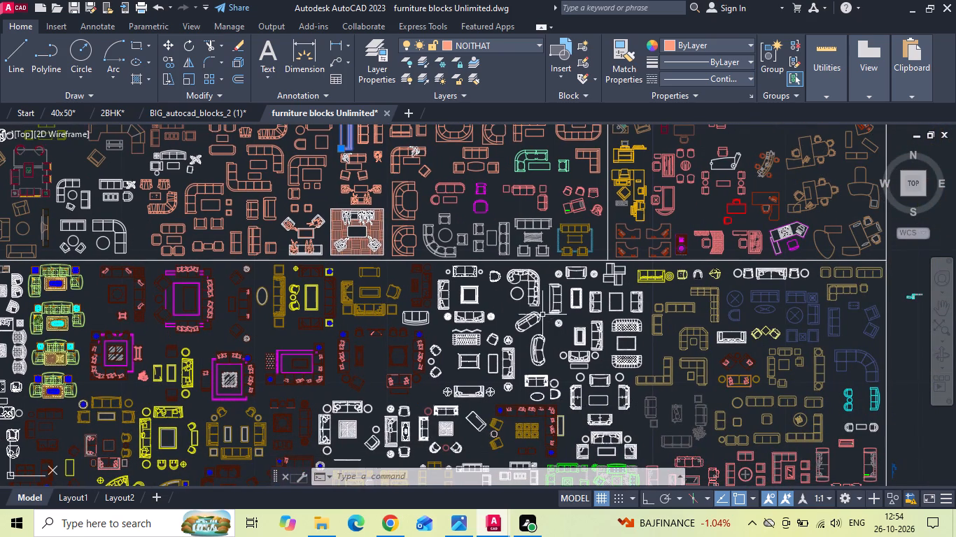
middle_drag(546, 320, 558, 247)
key(Escape)
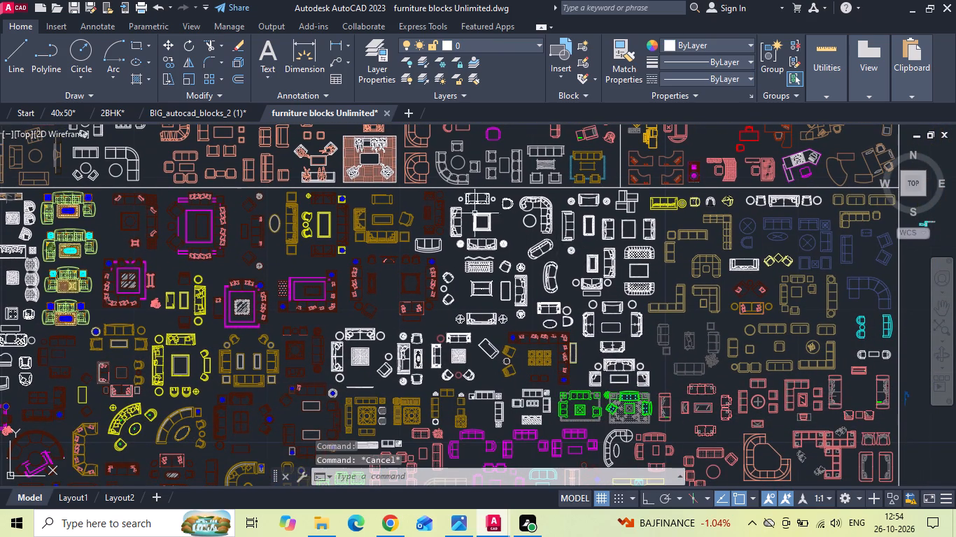
Examine the bed and seating blocks in the furniture blocks drawing for pieces suited to the floor plan.
scroll(788, 328, down, 1)
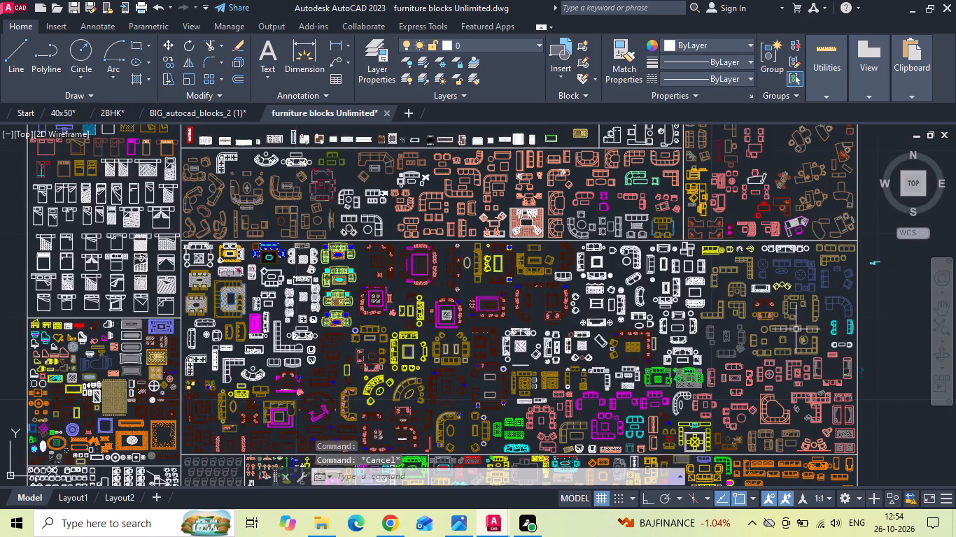
scroll(796, 329, down, 1)
scroll(376, 358, up, 3)
middle_drag(370, 181, 370, 313)
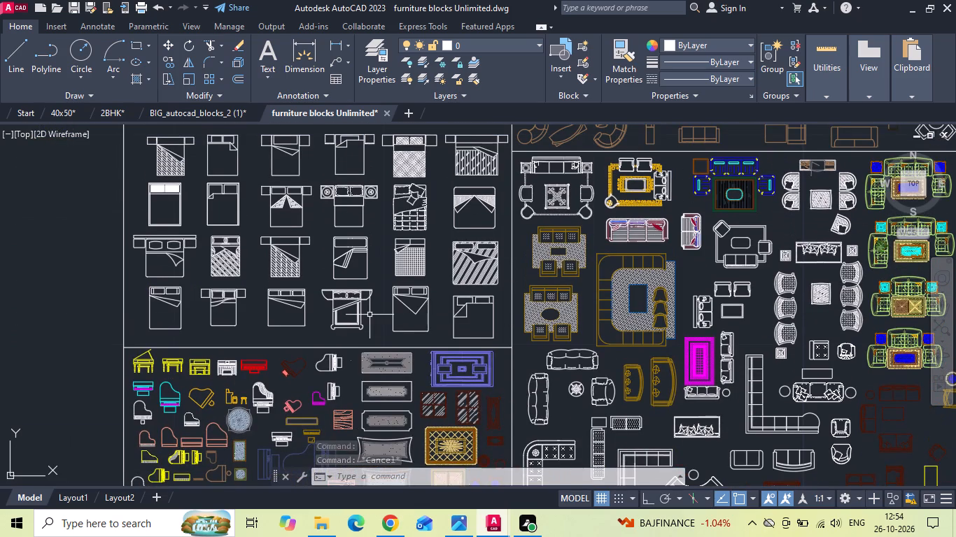
middle_drag(358, 256, 358, 304)
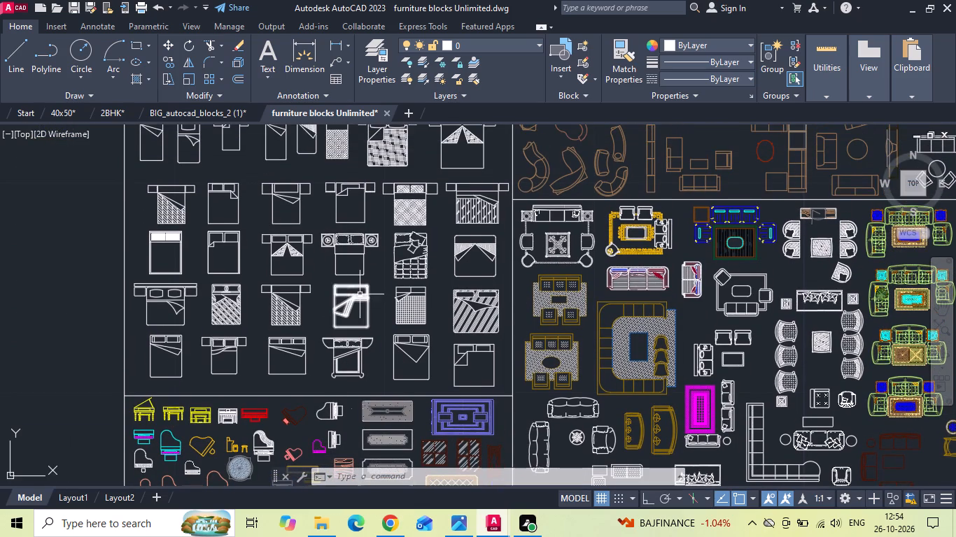
middle_drag(358, 261, 366, 303)
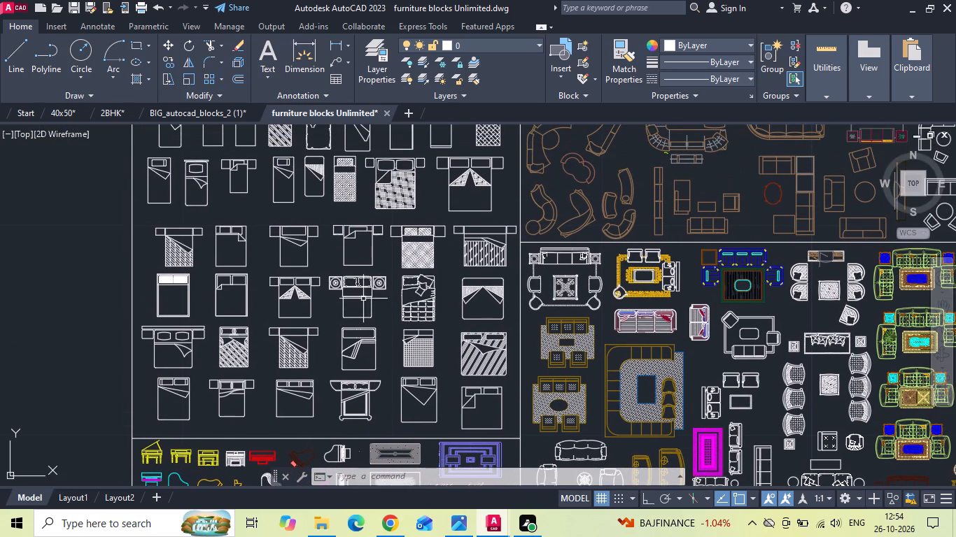
middle_drag(357, 259, 345, 427)
scroll(332, 332, down, 1)
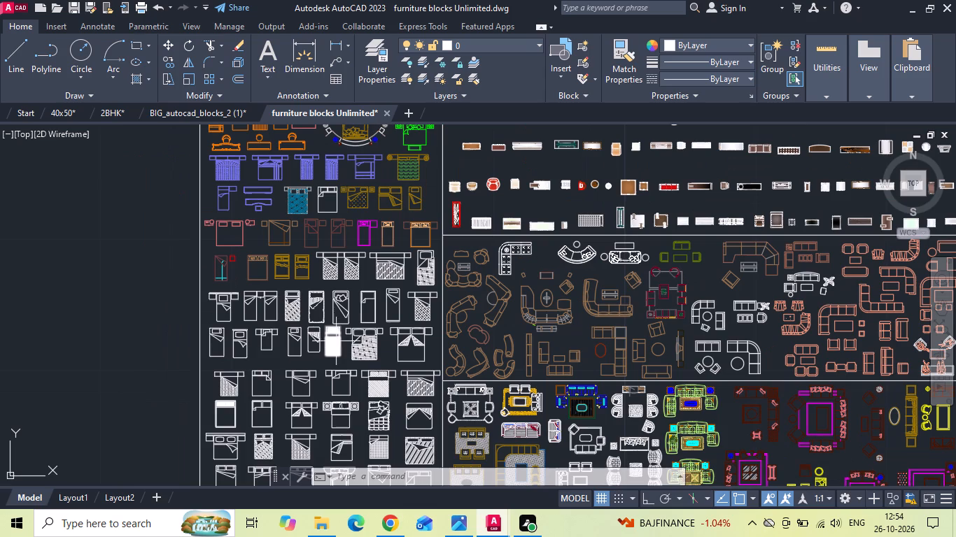
middle_drag(305, 275, 307, 358)
middle_drag(316, 201, 318, 296)
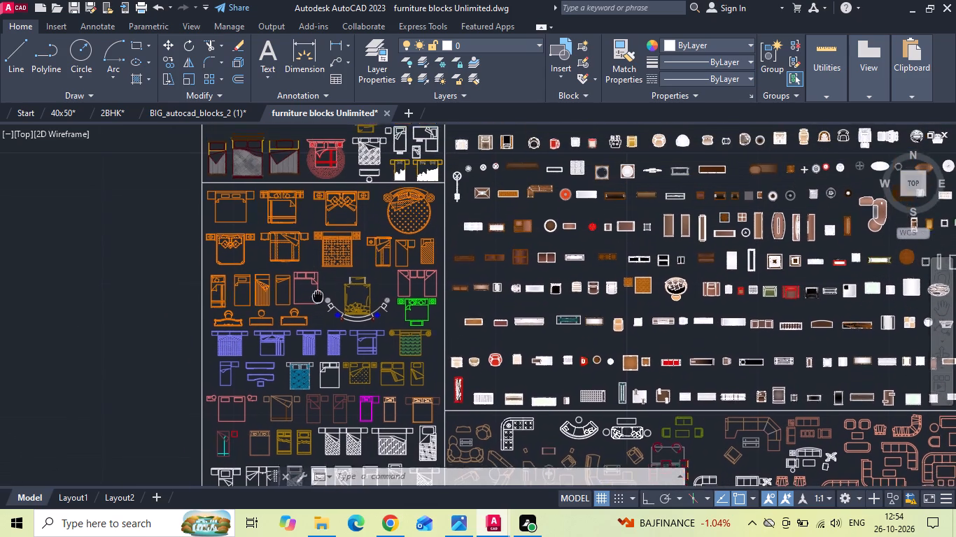
scroll(314, 224, down, 1)
scroll(342, 169, up, 2)
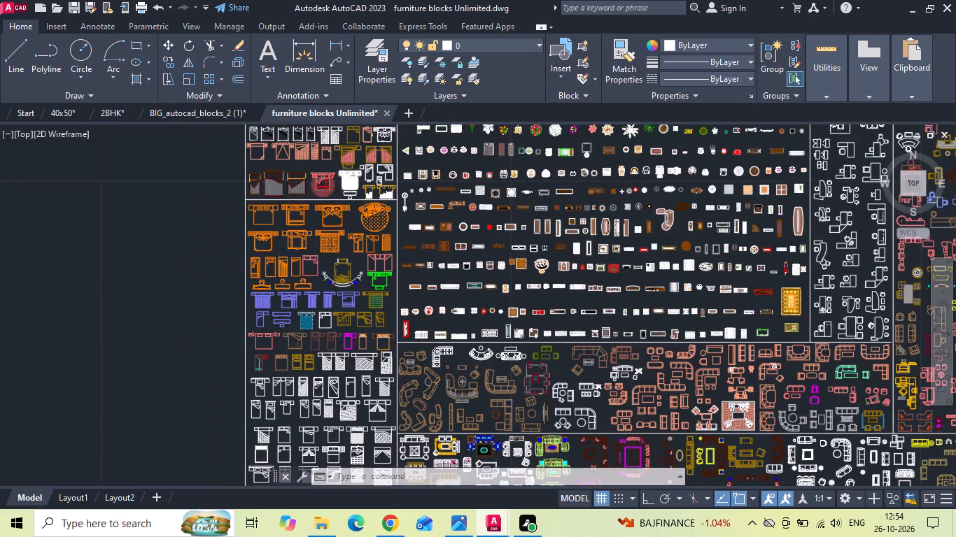
middle_drag(355, 195, 375, 288)
middle_drag(241, 212, 260, 241)
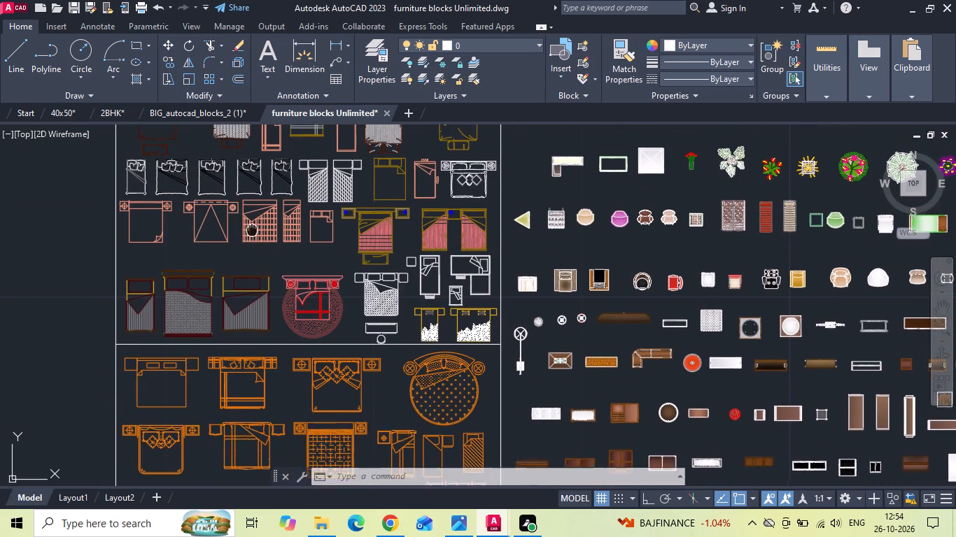
middle_drag(260, 241, 278, 281)
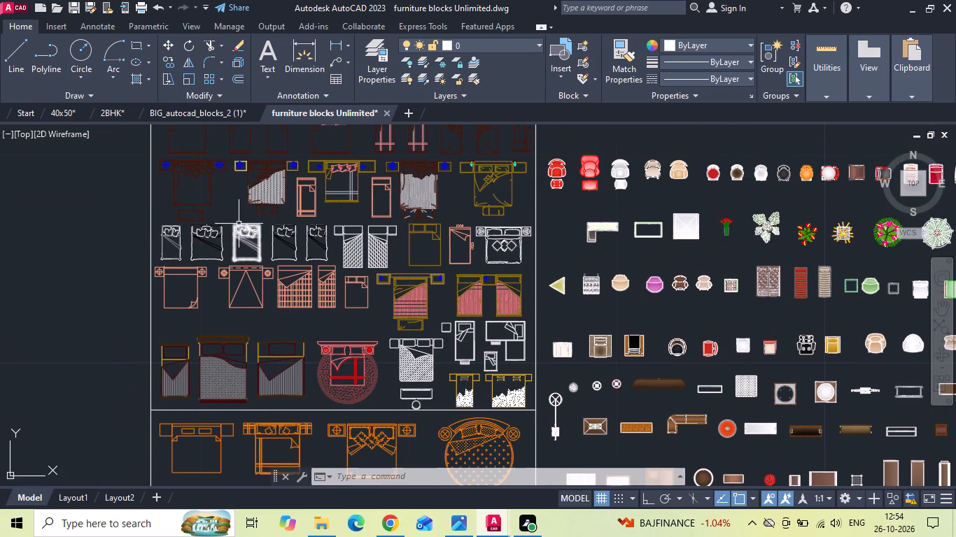
click(473, 189)
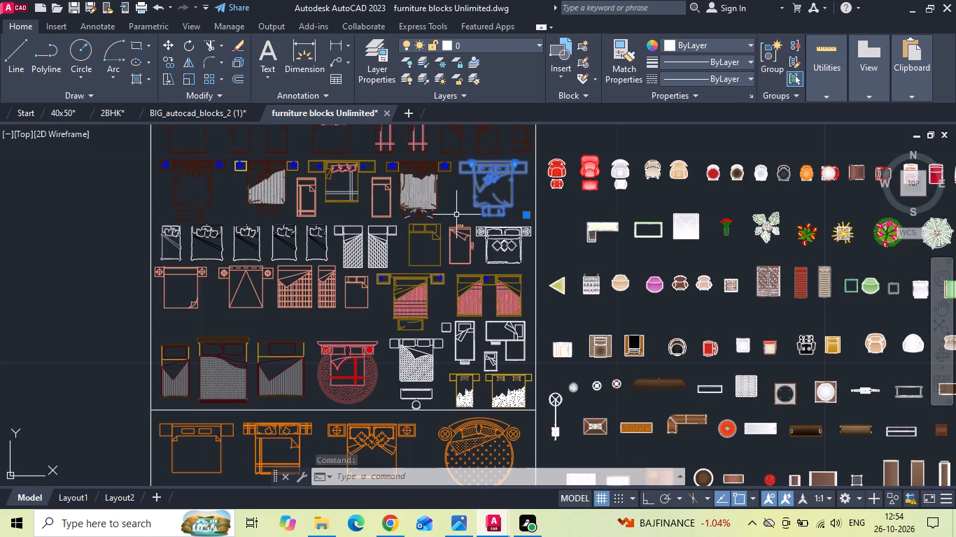
middle_drag(454, 213, 521, 269)
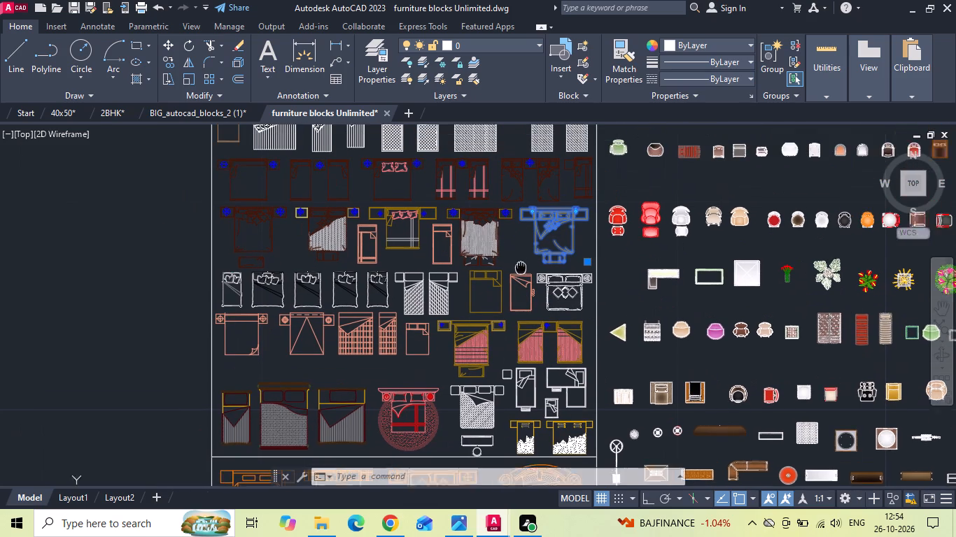
middle_drag(521, 269, 523, 270)
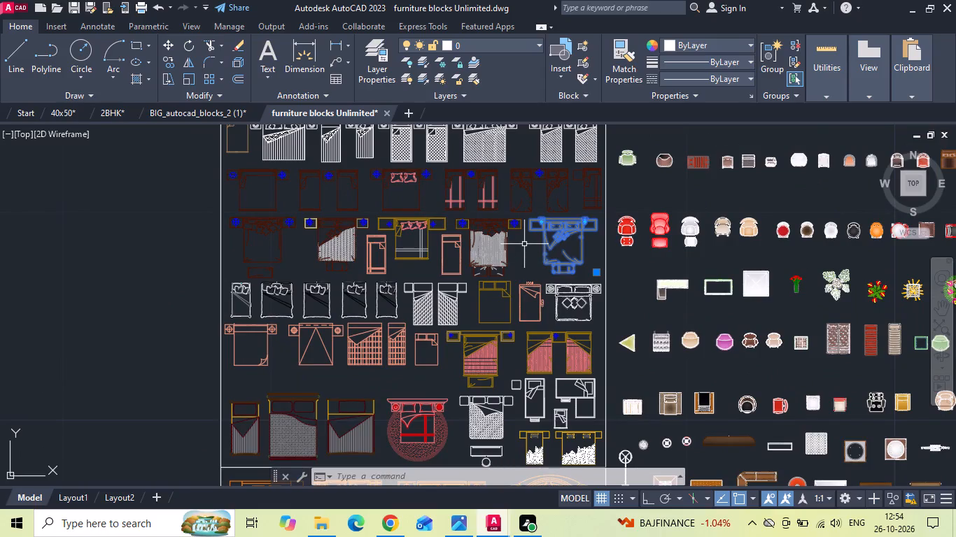
Switch to the 40x50 drawing and delete the corner sofa set with its table from the living room.
click(69, 113)
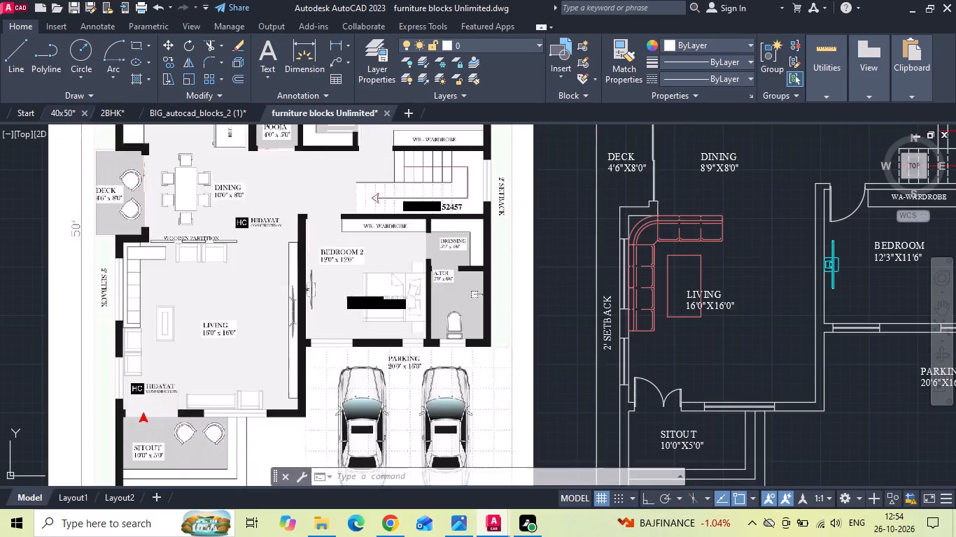
scroll(483, 231, down, 1)
click(586, 243)
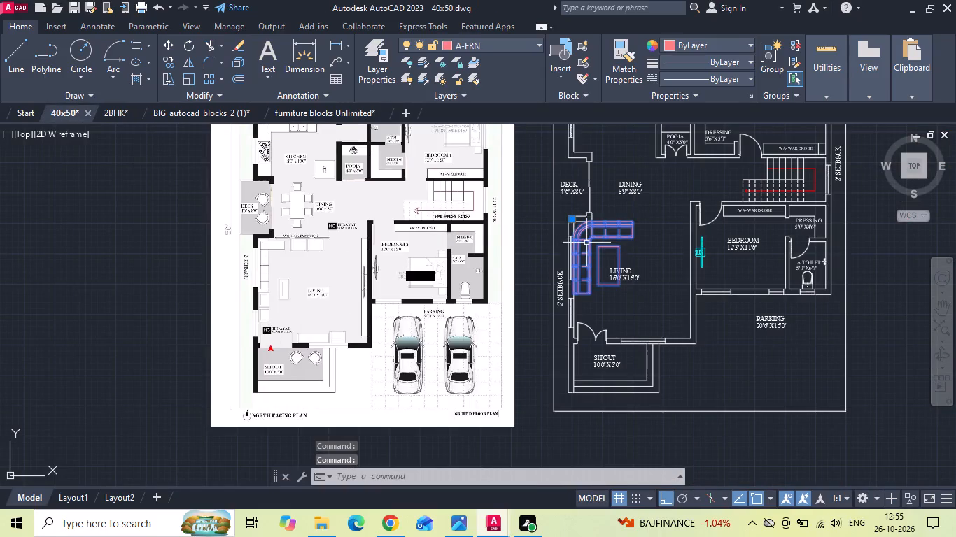
key(Delete)
Copy the corner sofa, coffee table and three armchairs from the furnished plan's living room to the 16'0"X16'0" living room's inner wall corner.
scroll(501, 309, down, 3)
scroll(537, 207, up, 4)
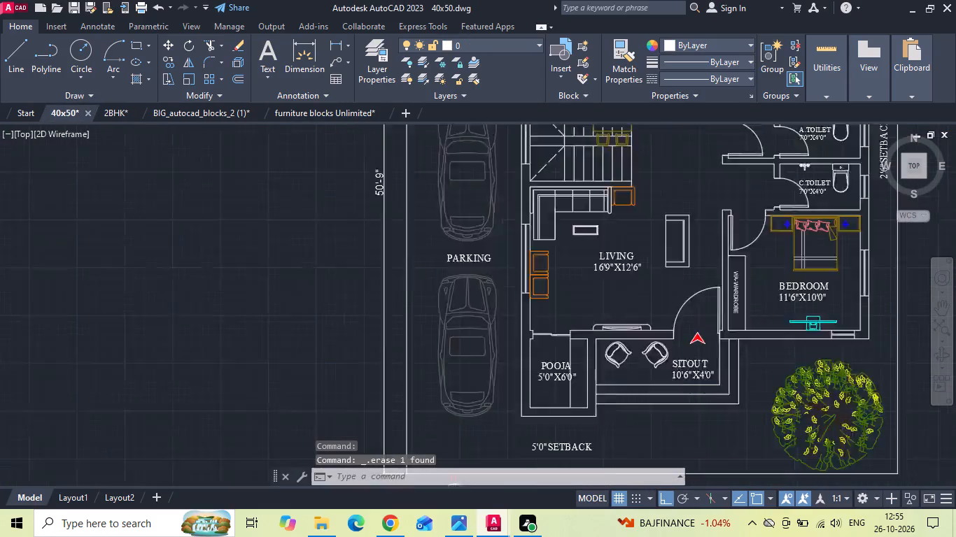
scroll(558, 237, up, 1)
drag(556, 245, 533, 297)
click(529, 320)
scroll(588, 172, up, 2)
drag(755, 173, 756, 173)
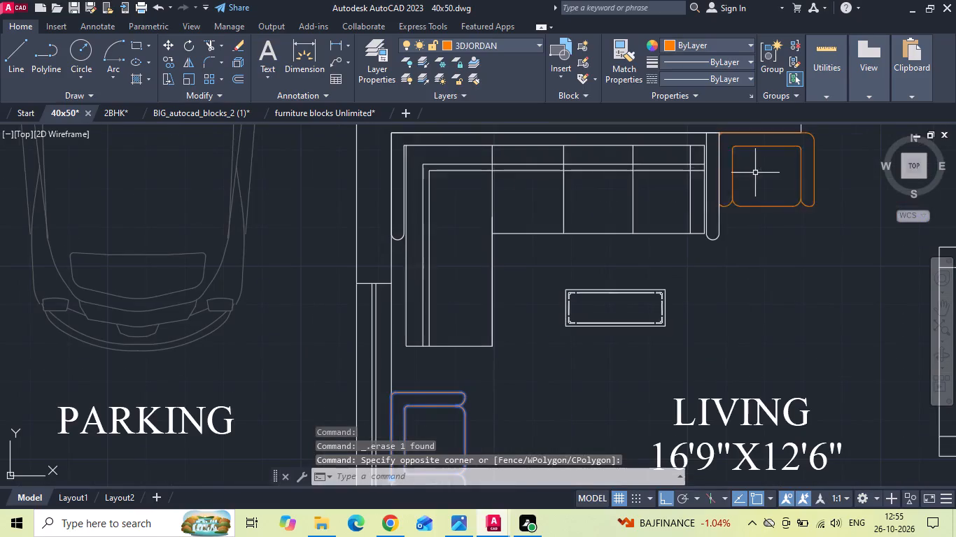
drag(756, 173, 705, 220)
click(461, 301)
right_click(458, 301)
click(488, 294)
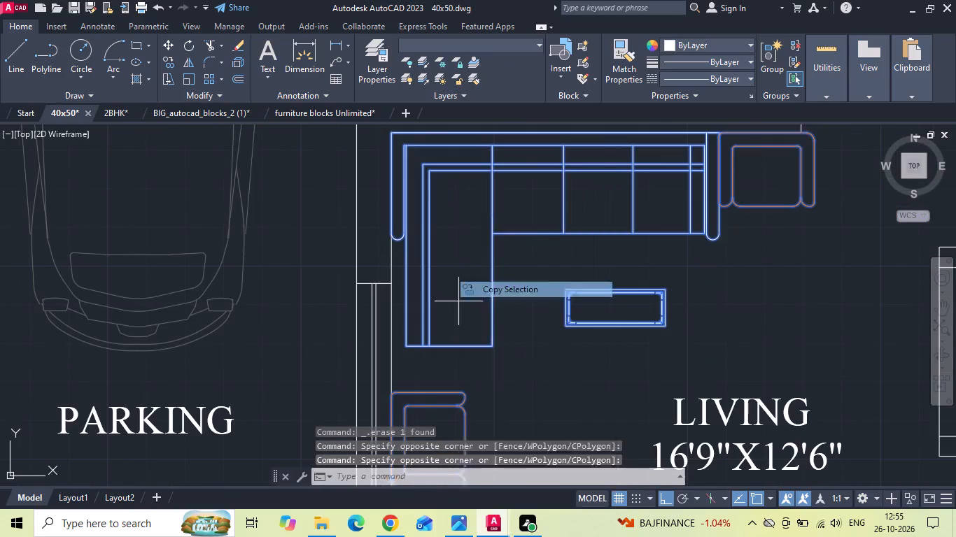
scroll(459, 266, down, 1)
scroll(423, 186, up, 2)
click(409, 182)
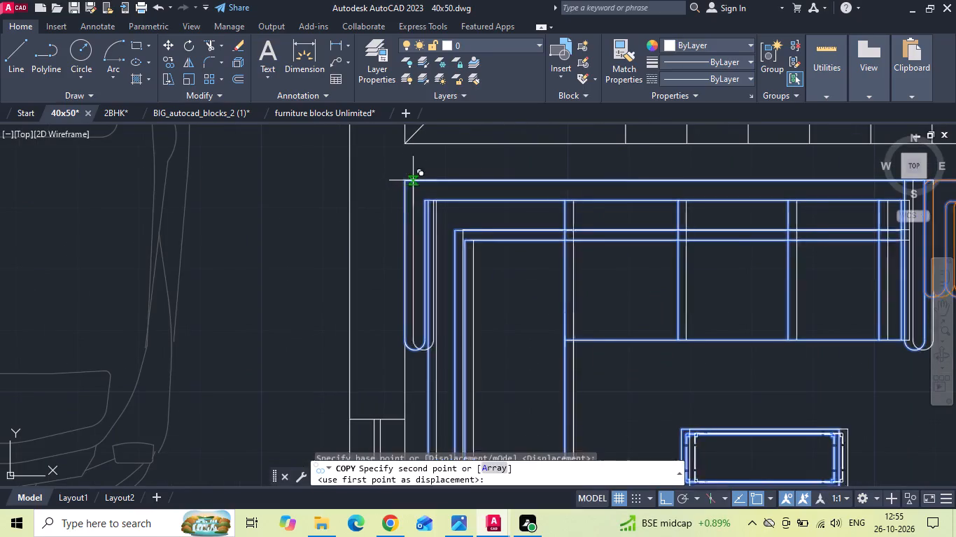
scroll(433, 178, down, 7)
scroll(369, 312, up, 2)
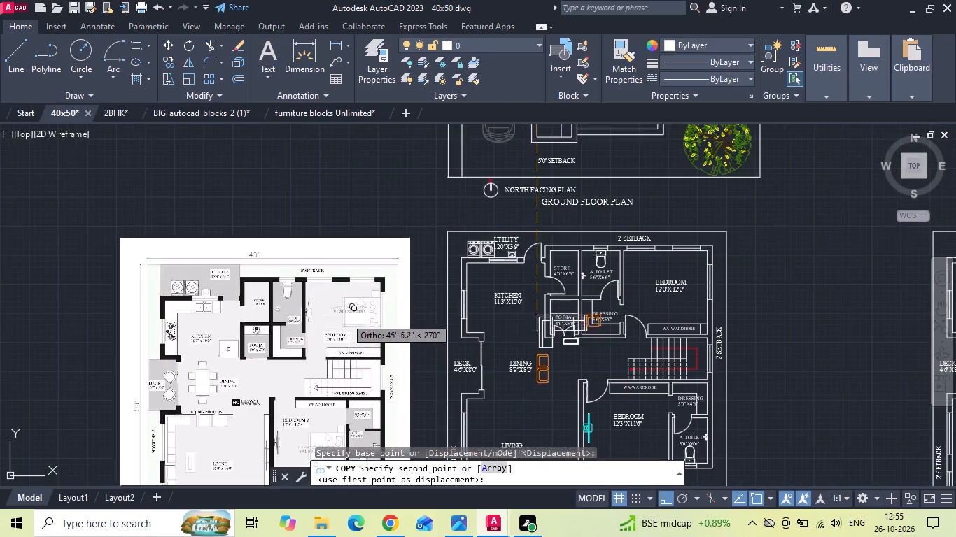
middle_drag(346, 301, 346, 222)
scroll(498, 304, up, 3)
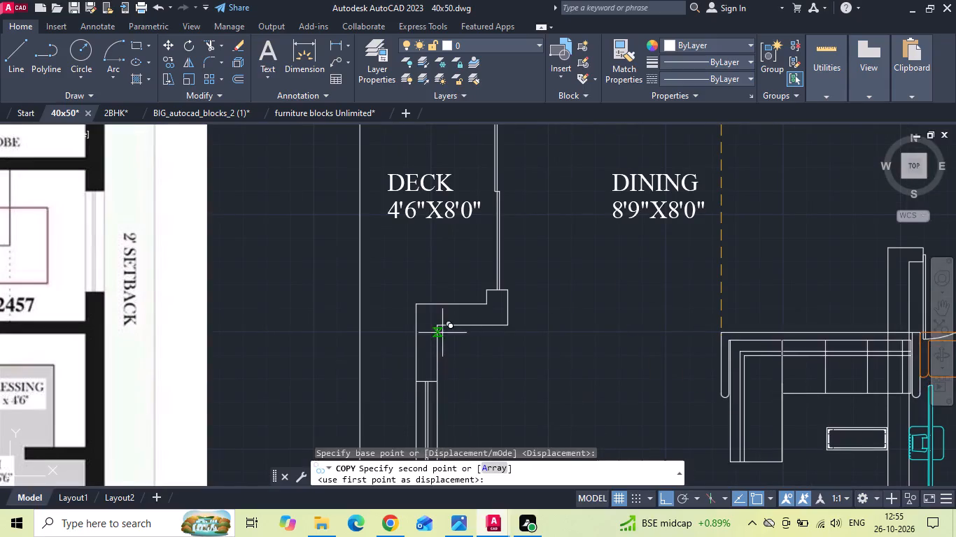
click(438, 327)
middle_drag(445, 308, 551, 185)
scroll(630, 180, down, 1)
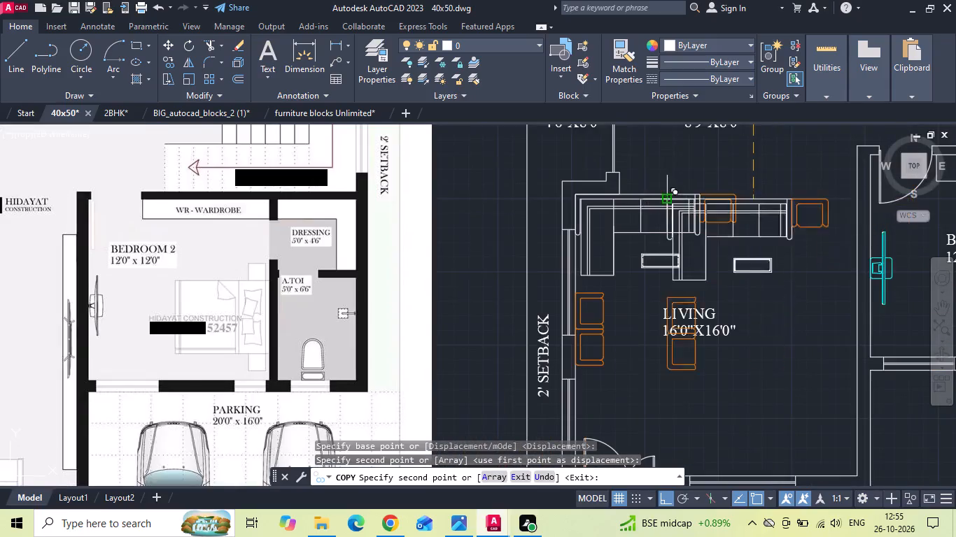
scroll(665, 201, down, 1)
key(Escape)
Rotate the copied corner sofa and coffee table block 90° counterclockwise so the long seat runs parallel to the window wall.
scroll(671, 206, up, 1)
click(638, 207)
right_click(633, 203)
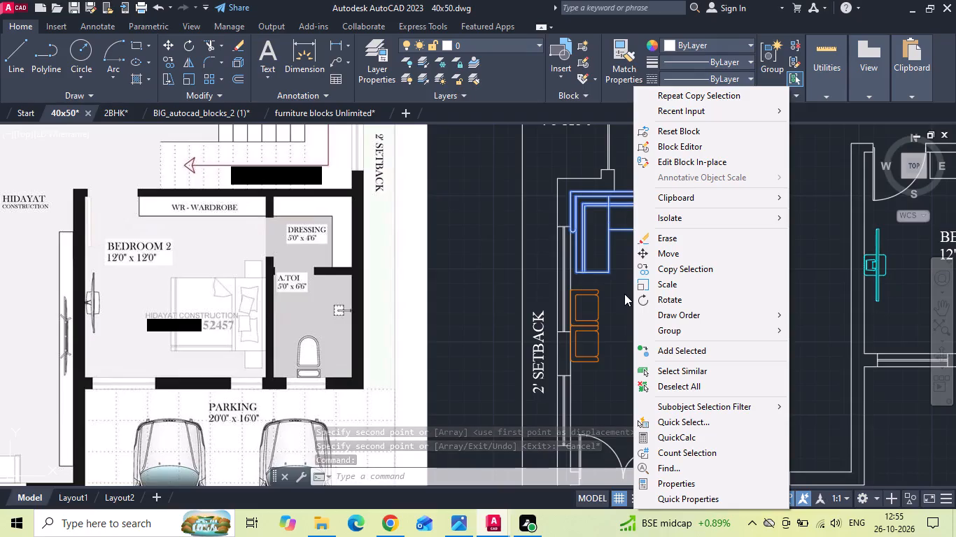
click(656, 299)
drag(653, 257, 653, 249)
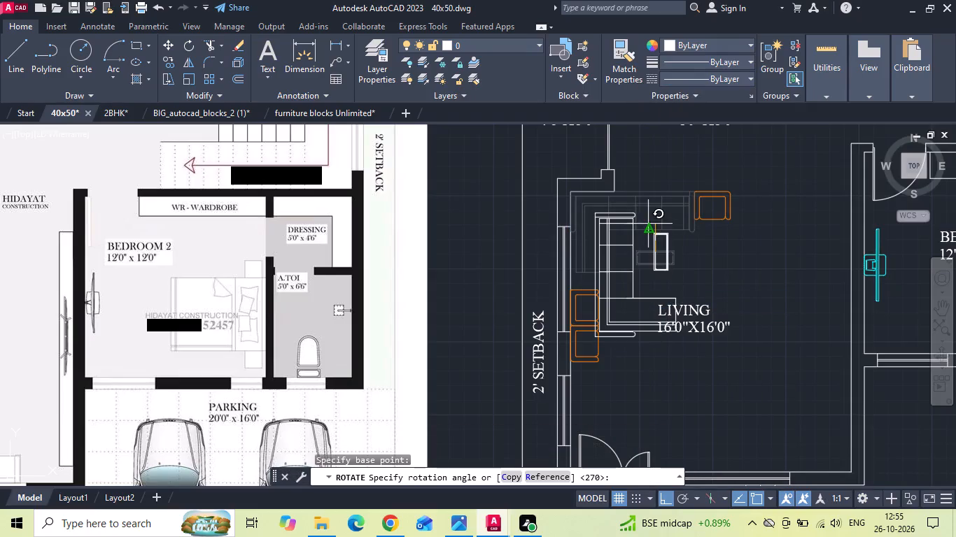
click(652, 182)
Mirror the corner sofa block across a horizontal line and erase the source, putting its short seat towards the dining side.
click(637, 257)
click(630, 264)
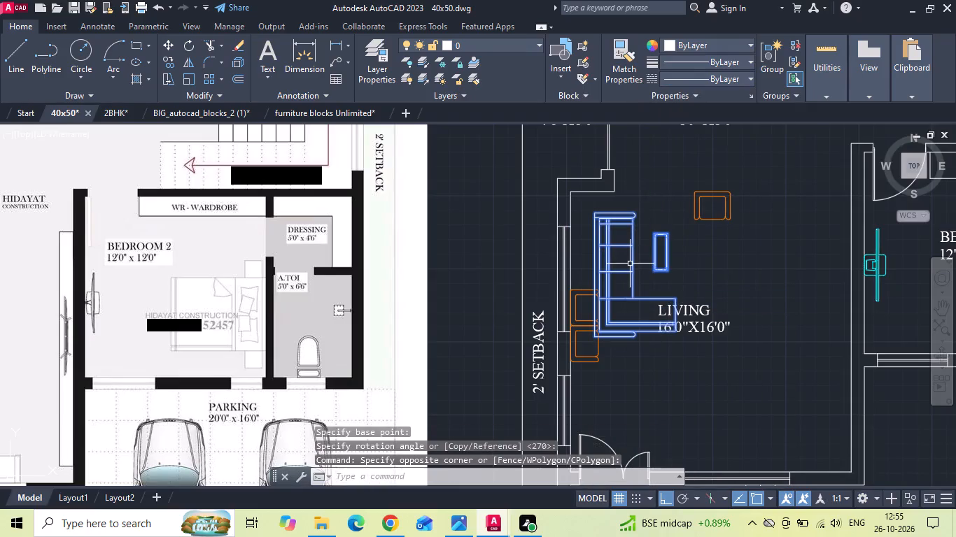
text(MI)
key(space)
click(661, 229)
click(610, 234)
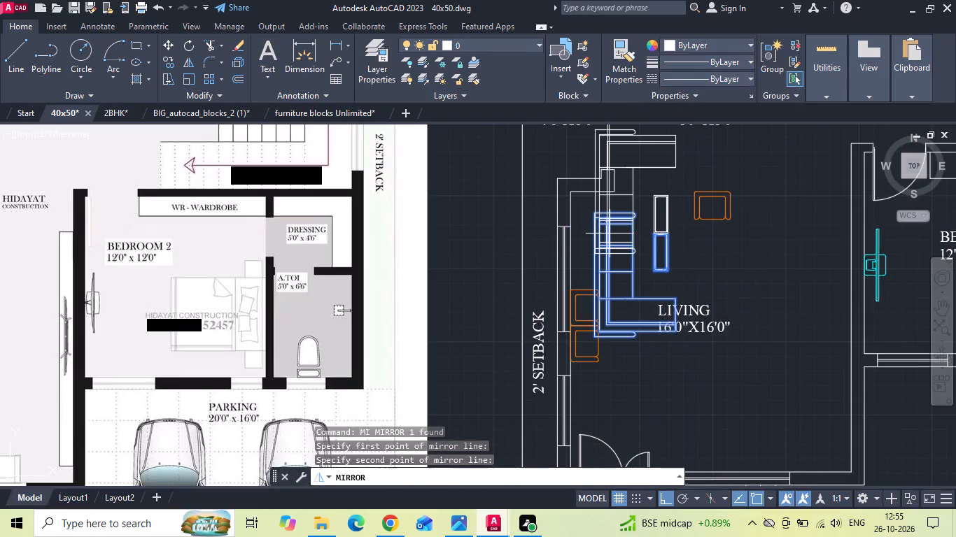
text(Y)
key(space)
Move the corner sofa block by its outer back corner to the living room's inner wall corner below the deck.
drag(617, 207, 611, 245)
click(610, 250)
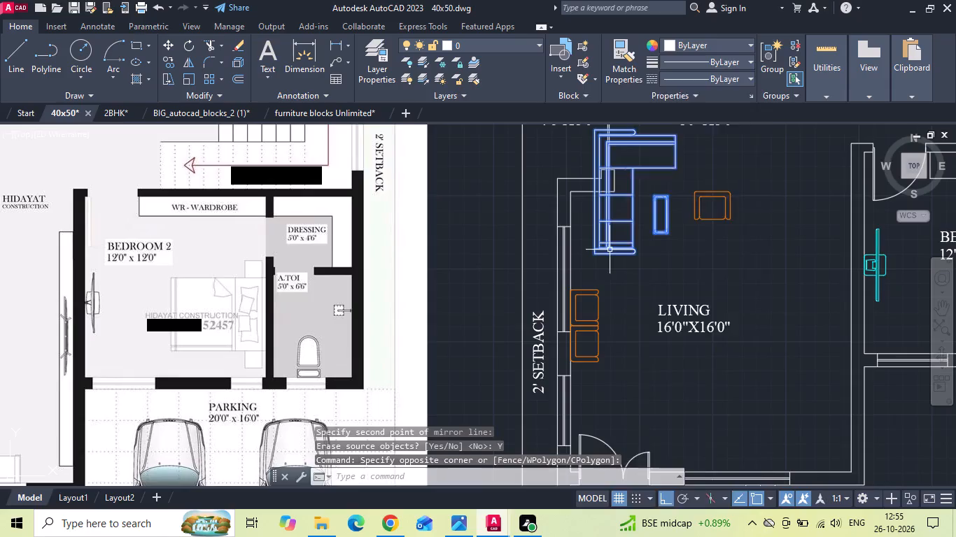
right_click(610, 250)
click(629, 248)
middle_drag(617, 252, 608, 294)
scroll(566, 187, up, 1)
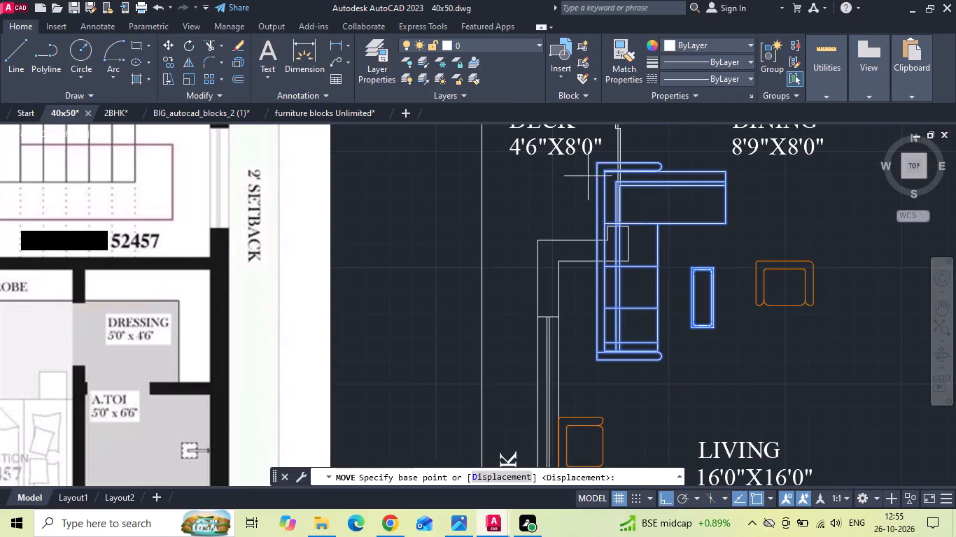
click(598, 164)
click(558, 259)
Move the two armchairs on the window wall straight down, clear of the corner sofa's end.
scroll(595, 225, down, 1)
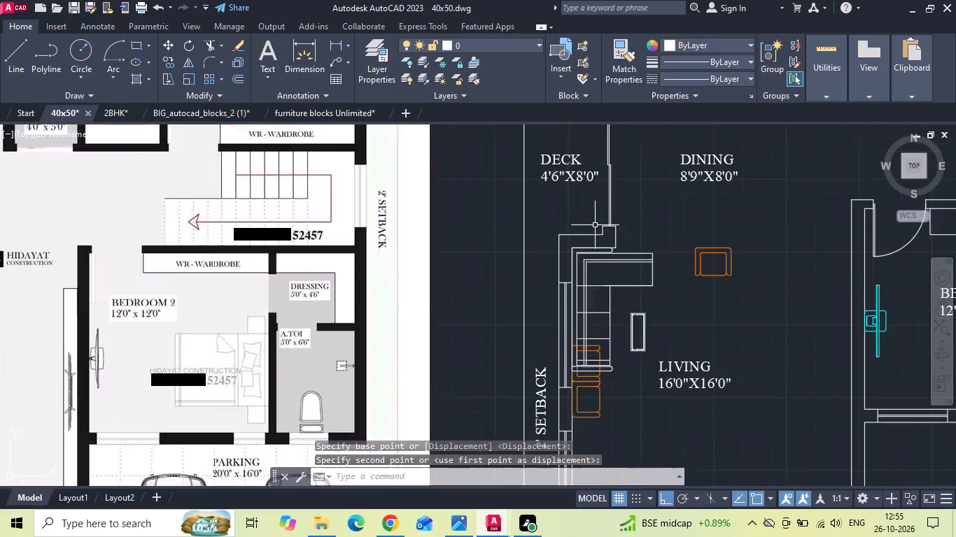
middle_drag(579, 336, 576, 224)
scroll(589, 299, up, 2)
click(624, 213)
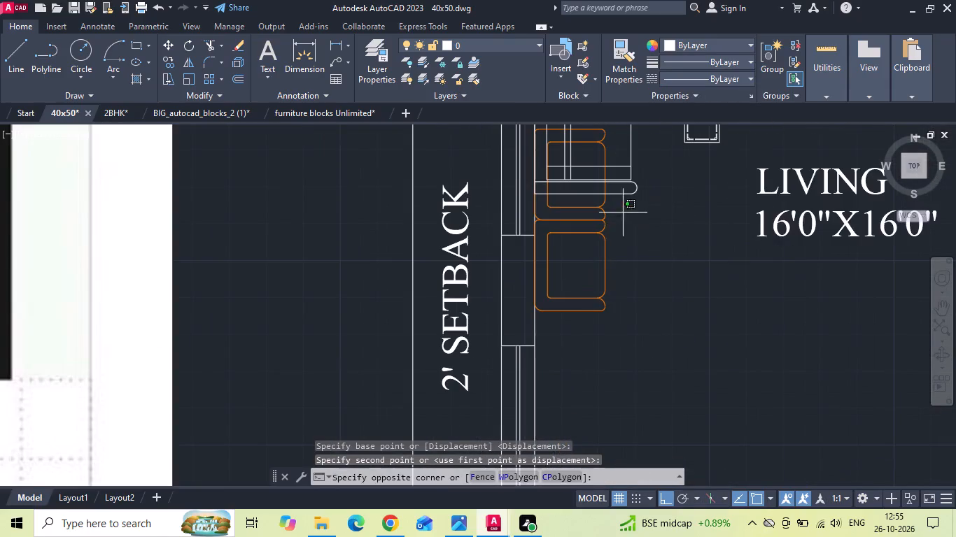
click(585, 258)
right_click(585, 258)
click(607, 268)
scroll(611, 277, down, 1)
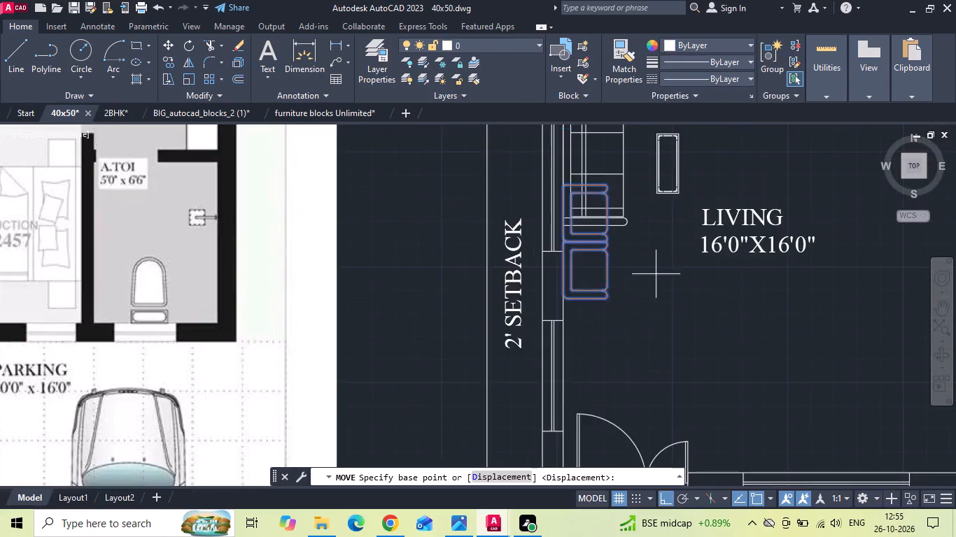
drag(661, 280, 661, 305)
click(659, 337)
Move the two window-wall armchairs slightly up, narrowing the gap to the corner sofa's armrest.
scroll(659, 336, down, 2)
scroll(659, 335, up, 2)
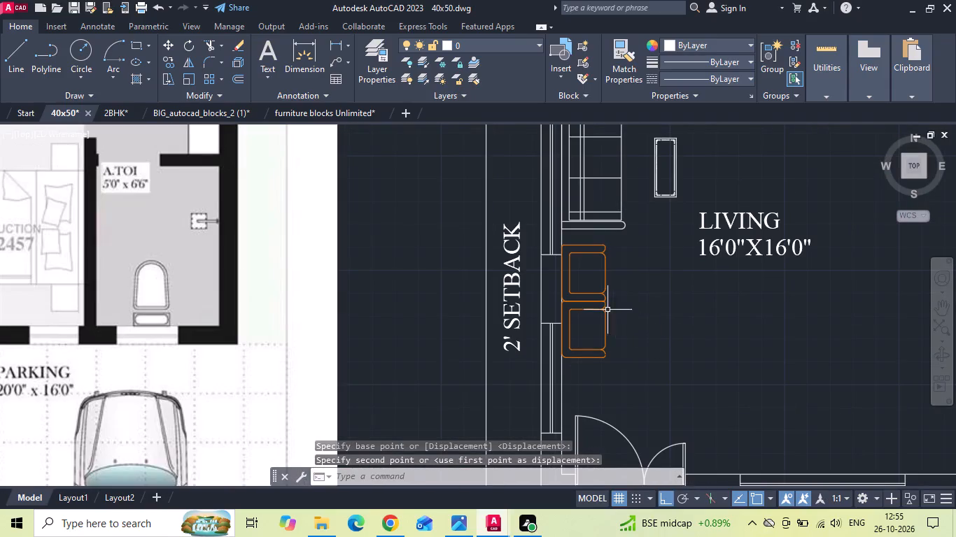
drag(625, 330, 613, 318)
click(593, 285)
right_click(593, 285)
click(628, 275)
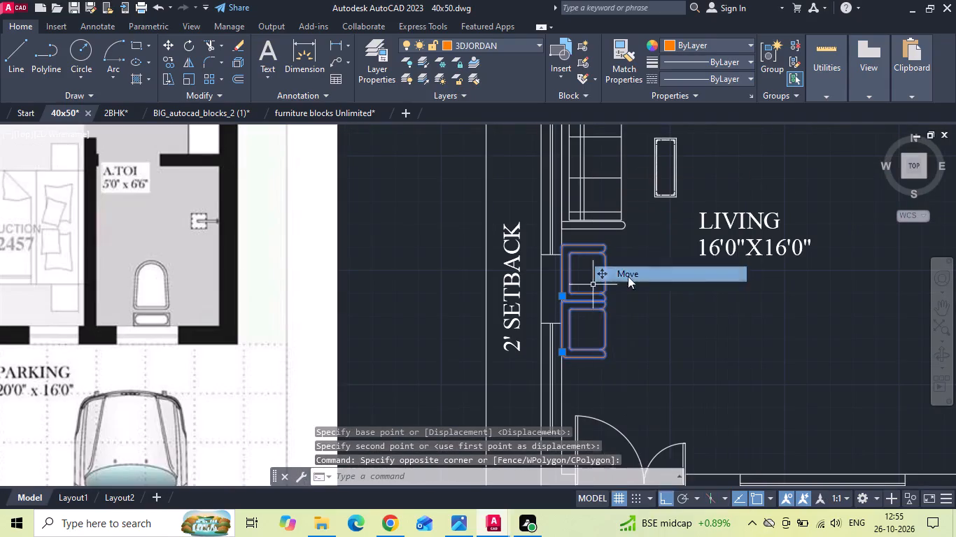
click(638, 291)
click(638, 284)
Move the loose armchair near the dining side to the outer end of the corner sofa's short seat, backs level.
scroll(548, 331, down, 2)
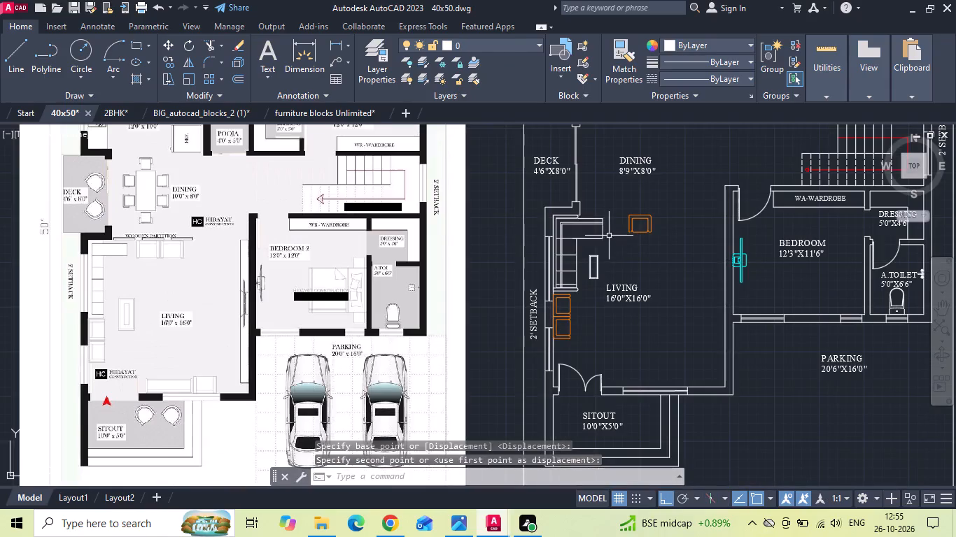
scroll(605, 222, up, 3)
drag(699, 220, 682, 236)
click(663, 245)
right_click(663, 245)
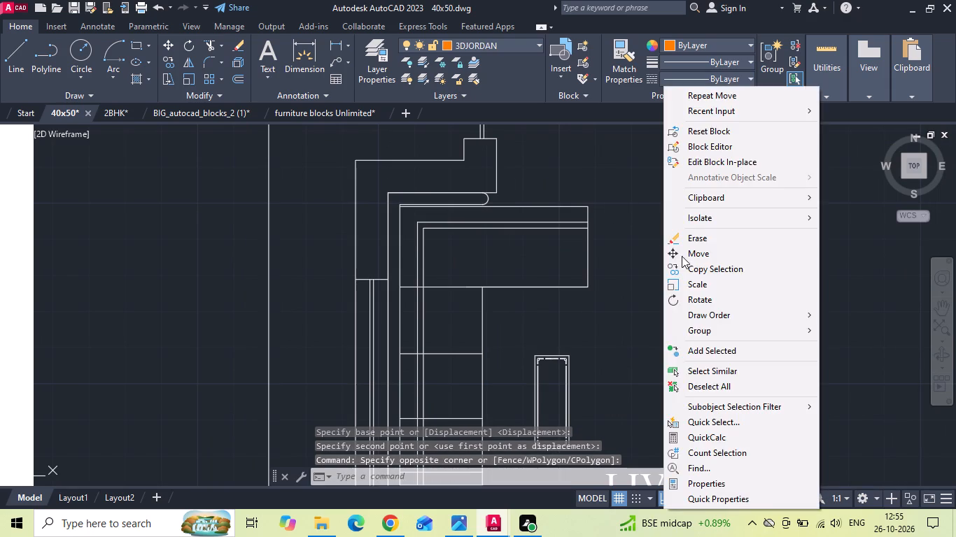
click(682, 256)
scroll(694, 192, up, 2)
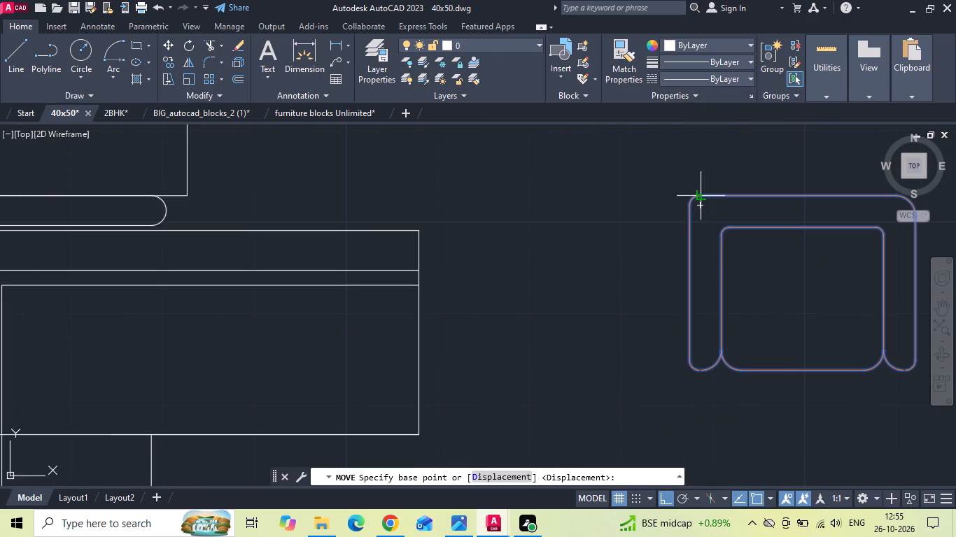
drag(698, 194, 691, 200)
click(414, 231)
Shift the armchair sideways so its armrest's outer edge sits on the end edge of the sofa's short seat.
drag(519, 232, 479, 276)
click(470, 284)
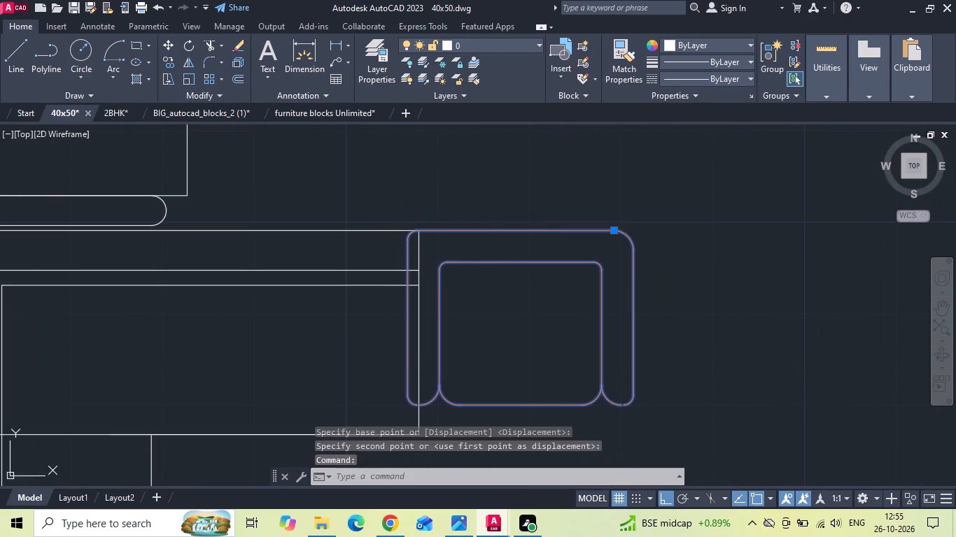
right_click(470, 285)
click(515, 256)
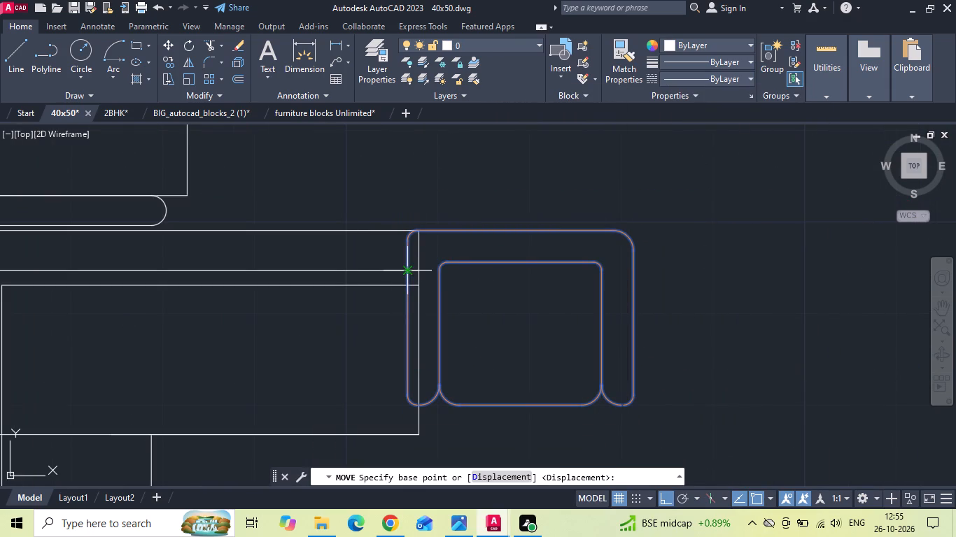
click(405, 270)
click(416, 264)
Copy the armchair once, placing the copy against its far armrest, away from the corner sofa.
scroll(555, 252, down, 1)
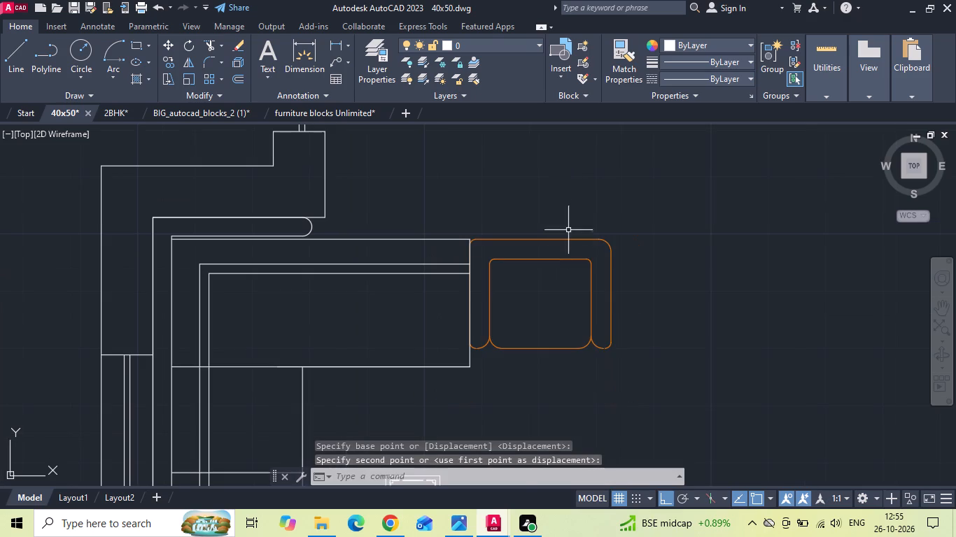
drag(563, 227, 549, 244)
click(546, 250)
right_click(546, 250)
click(568, 266)
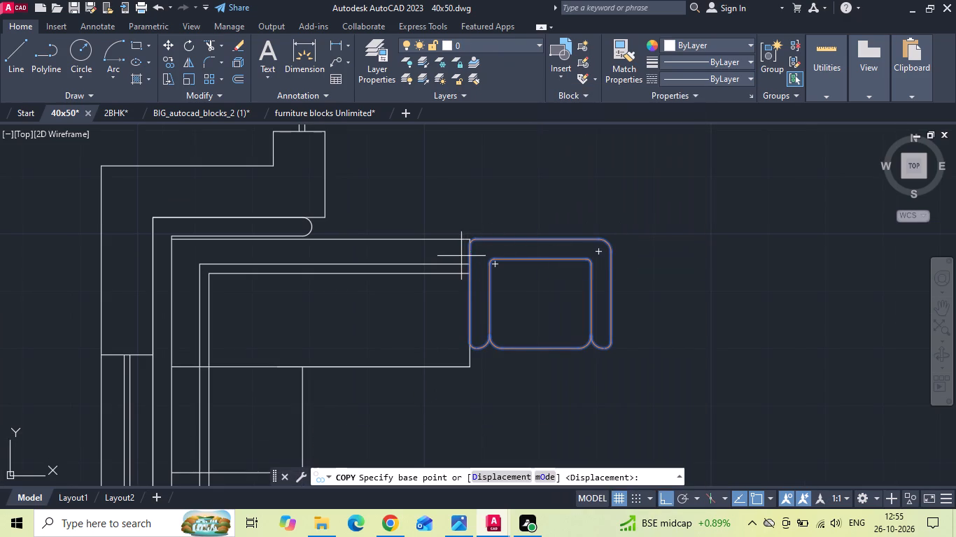
click(466, 247)
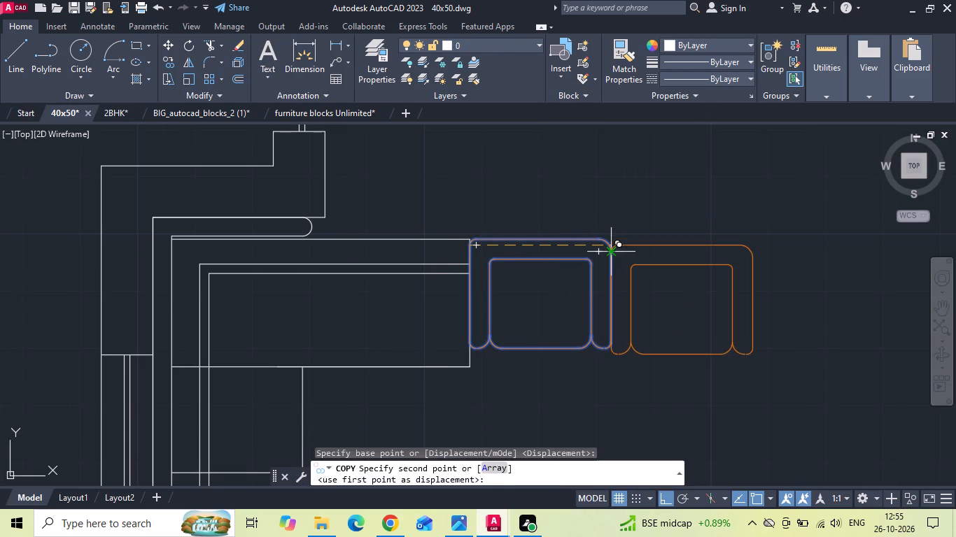
click(614, 252)
key(Escape)
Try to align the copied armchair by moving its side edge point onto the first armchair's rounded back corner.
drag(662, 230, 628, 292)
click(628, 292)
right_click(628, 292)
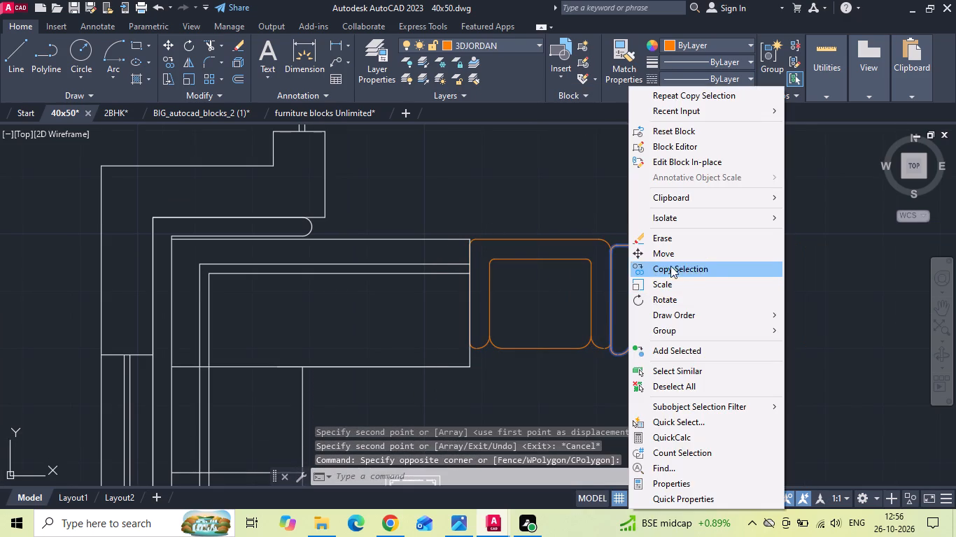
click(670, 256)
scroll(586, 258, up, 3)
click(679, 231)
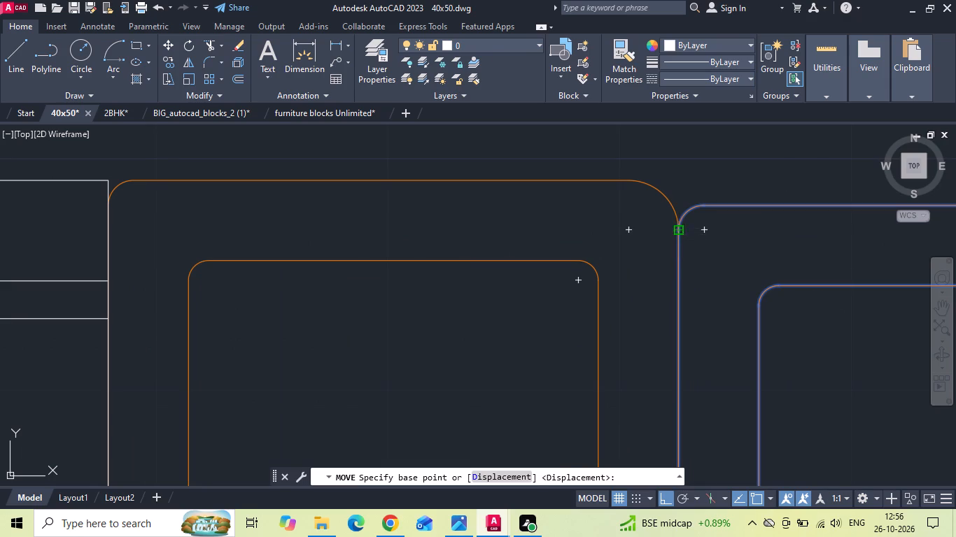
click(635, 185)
Move the copied armchair by its rounded back corner onto the first armchair's back line, levelling both backs.
scroll(661, 201, down, 2)
click(641, 231)
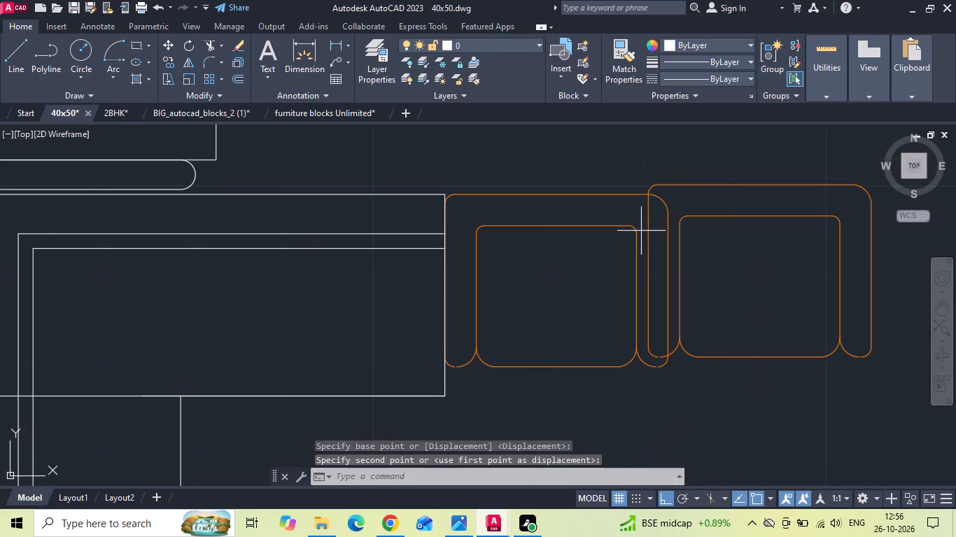
click(651, 222)
click(649, 224)
right_click(649, 227)
click(658, 249)
scroll(665, 181, up, 1)
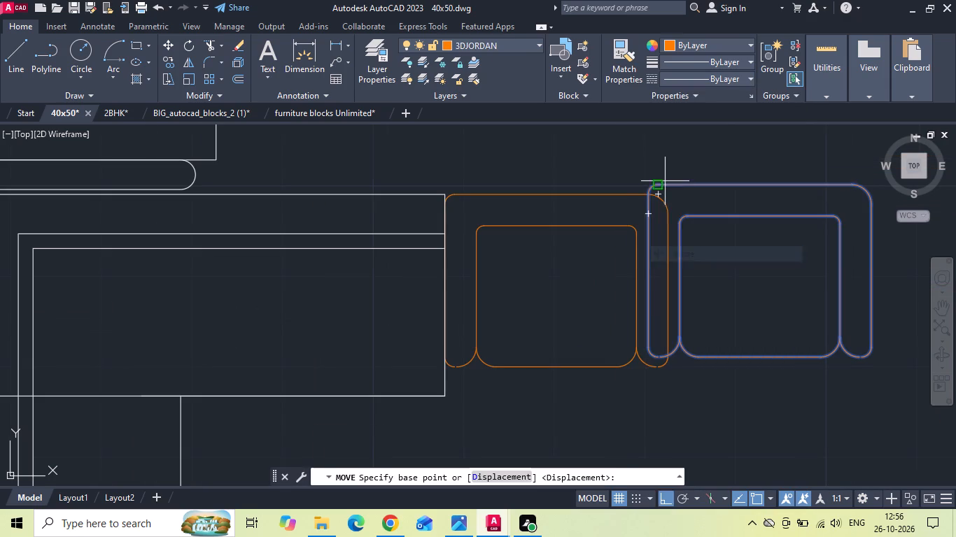
click(655, 184)
click(638, 200)
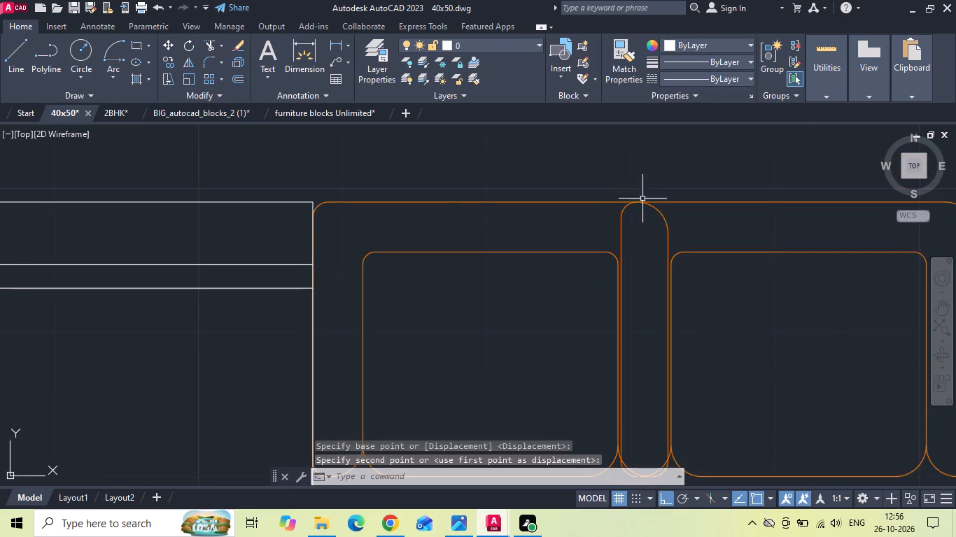
Shift the copied armchair horizontally until its armrest meets the first armchair's outer edge without overlapping.
scroll(659, 196, down, 1)
click(722, 192)
click(714, 207)
right_click(713, 208)
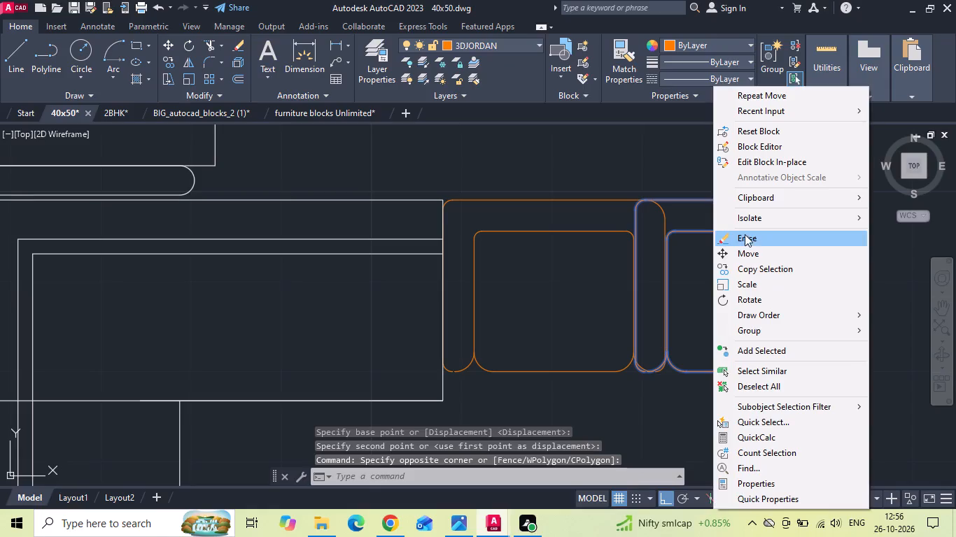
click(745, 249)
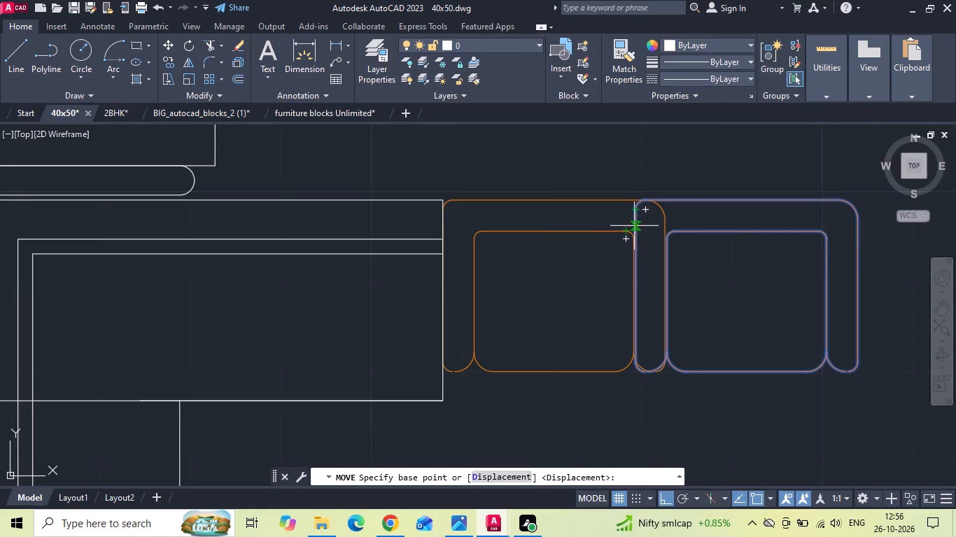
click(634, 226)
click(661, 224)
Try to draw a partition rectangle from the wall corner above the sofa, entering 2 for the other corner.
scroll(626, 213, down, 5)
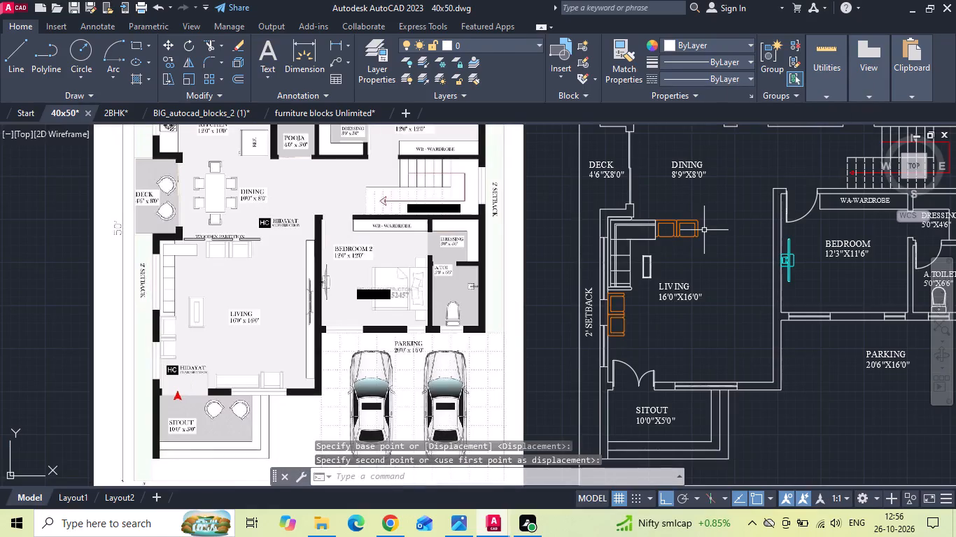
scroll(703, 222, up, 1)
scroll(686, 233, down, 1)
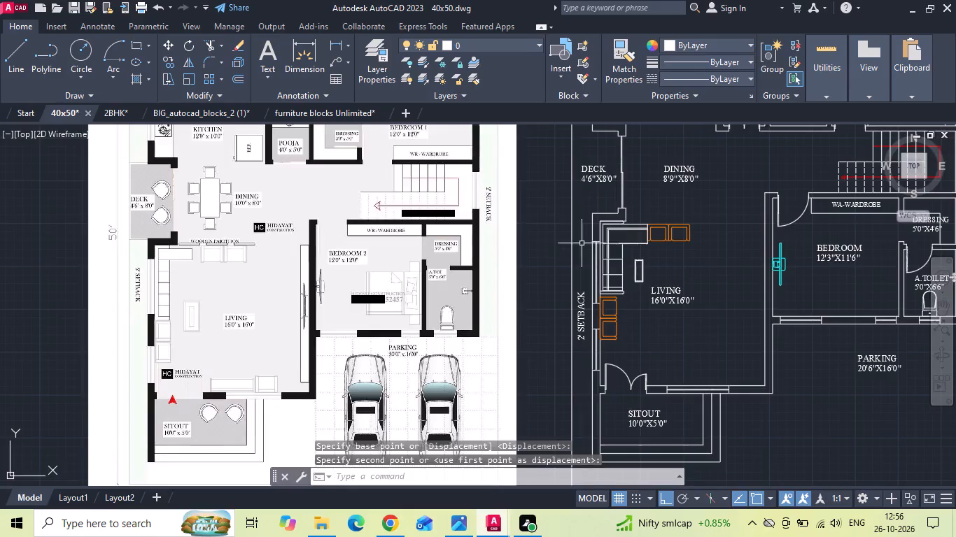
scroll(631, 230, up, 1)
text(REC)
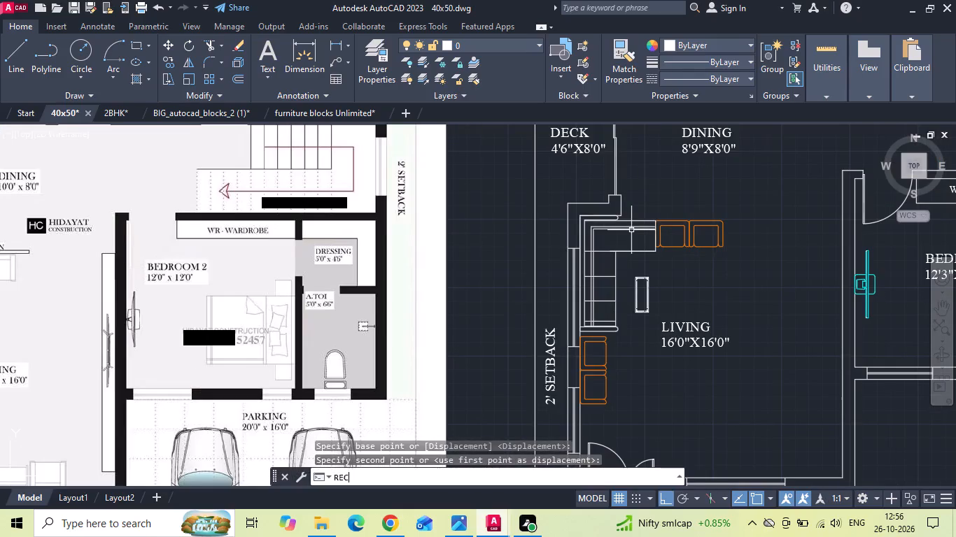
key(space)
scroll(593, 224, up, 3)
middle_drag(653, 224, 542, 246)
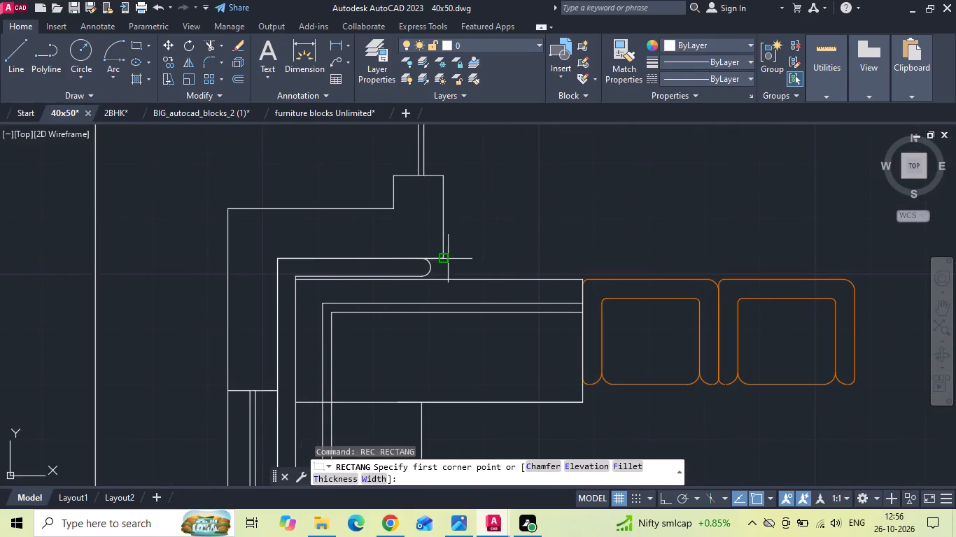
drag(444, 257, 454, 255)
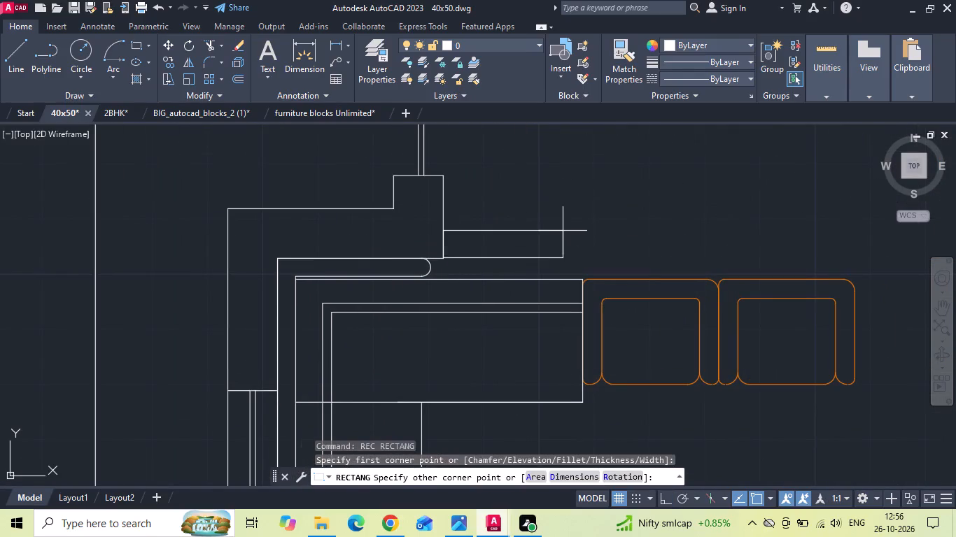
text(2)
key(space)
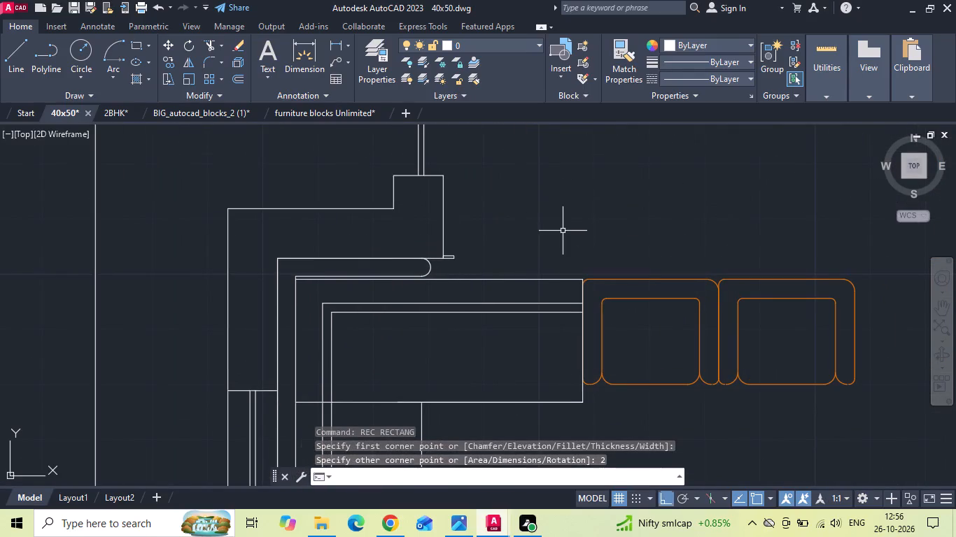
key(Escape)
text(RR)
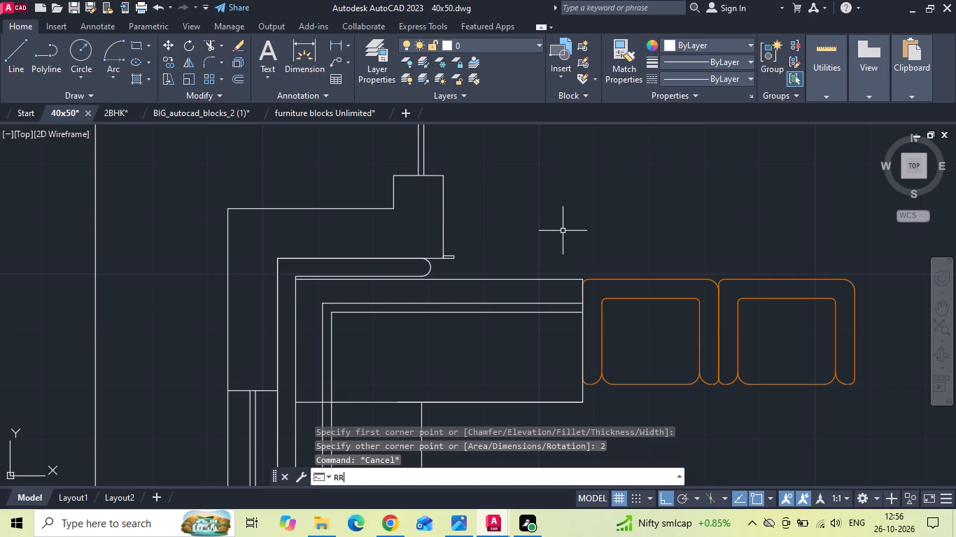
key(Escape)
Draw a rectangle 1' long and 2" wide in the free space above the corner sofa using the Dimensions option.
text(REC)
key(space)
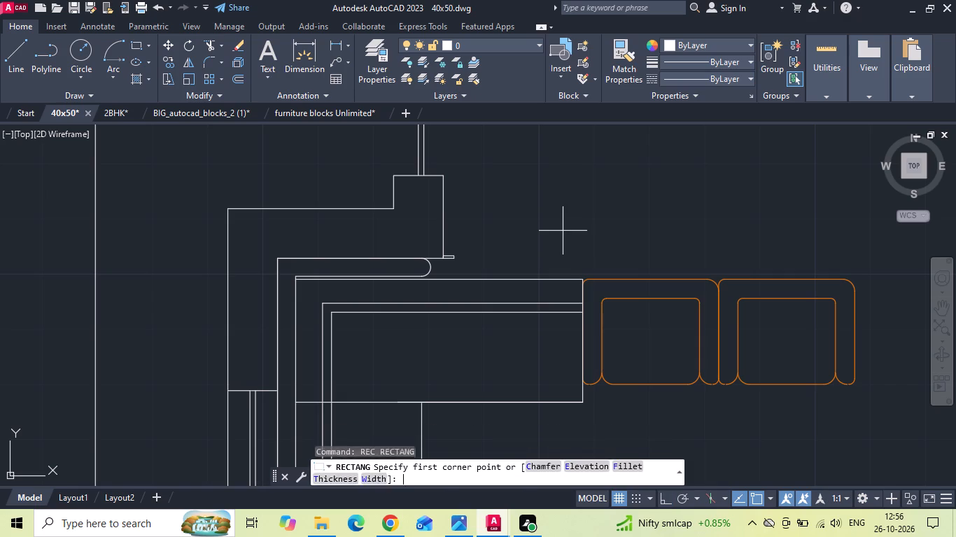
click(530, 253)
text(D)
key(space)
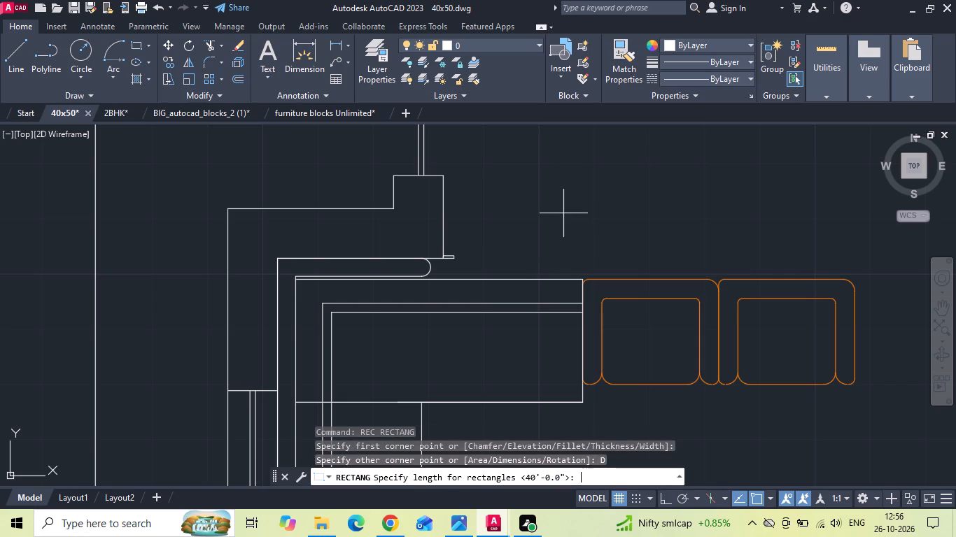
text(1')
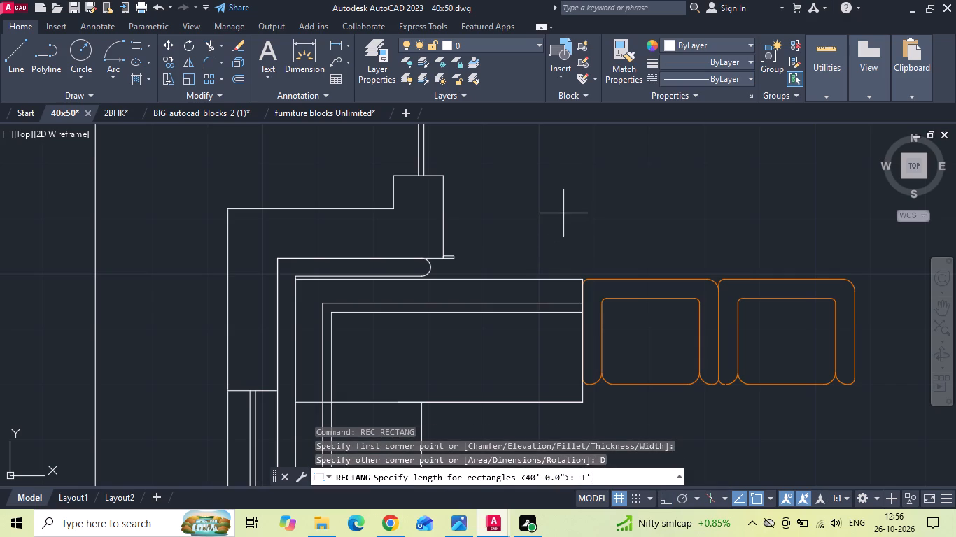
key(Return)
key(2)
key(Return)
click(572, 213)
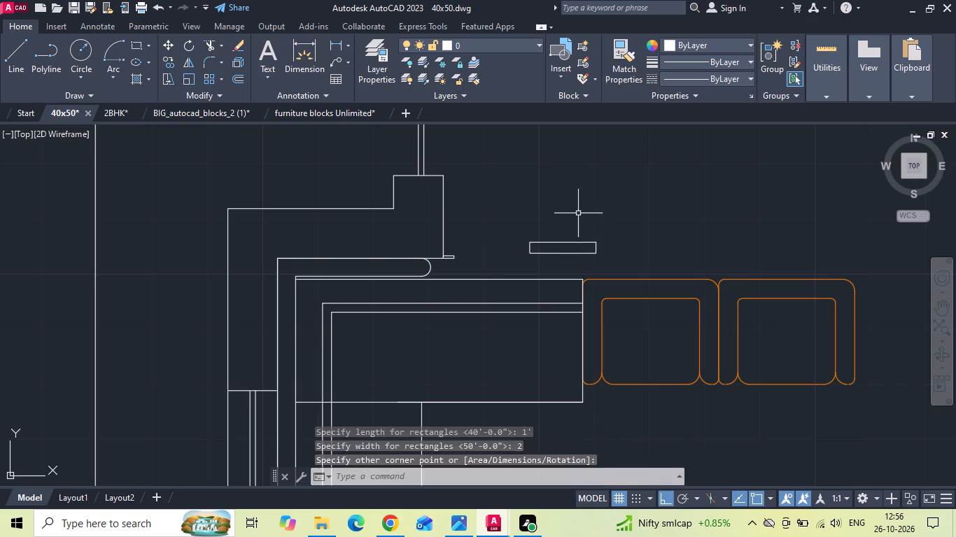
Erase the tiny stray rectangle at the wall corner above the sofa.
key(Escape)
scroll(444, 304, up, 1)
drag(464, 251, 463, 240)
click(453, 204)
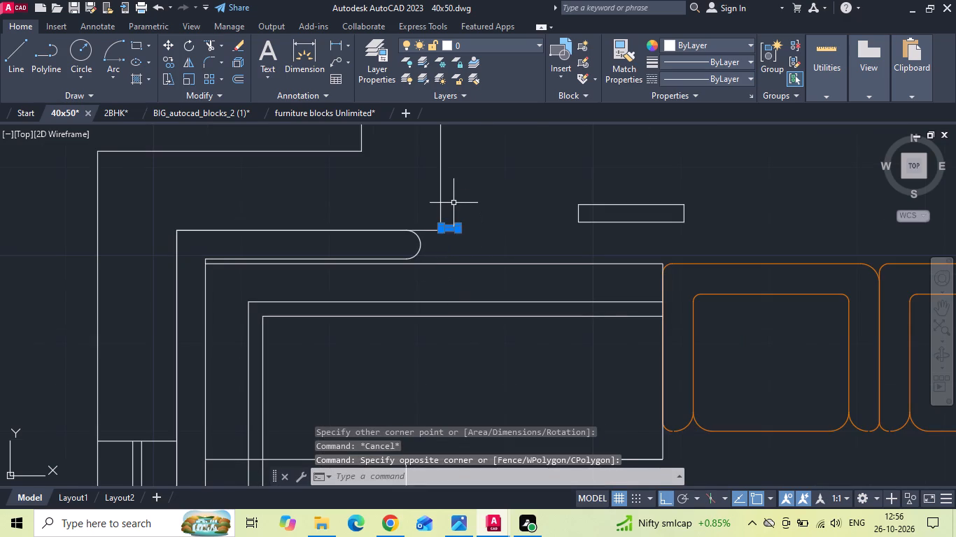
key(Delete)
Move the 1' by 2" rectangle by its lower wall-side corner to the wall's lower corner above the sofa.
click(573, 216)
click(578, 215)
click(579, 213)
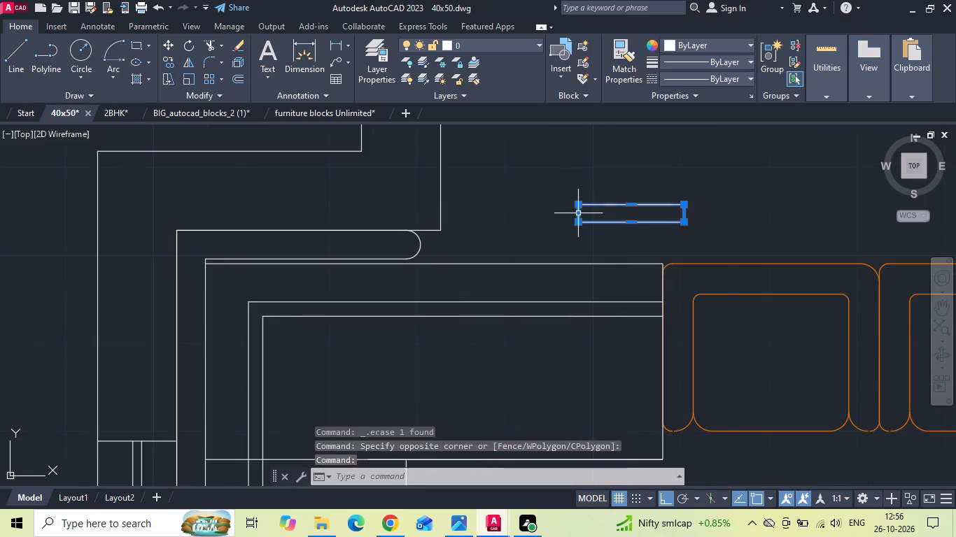
right_click(575, 211)
click(590, 249)
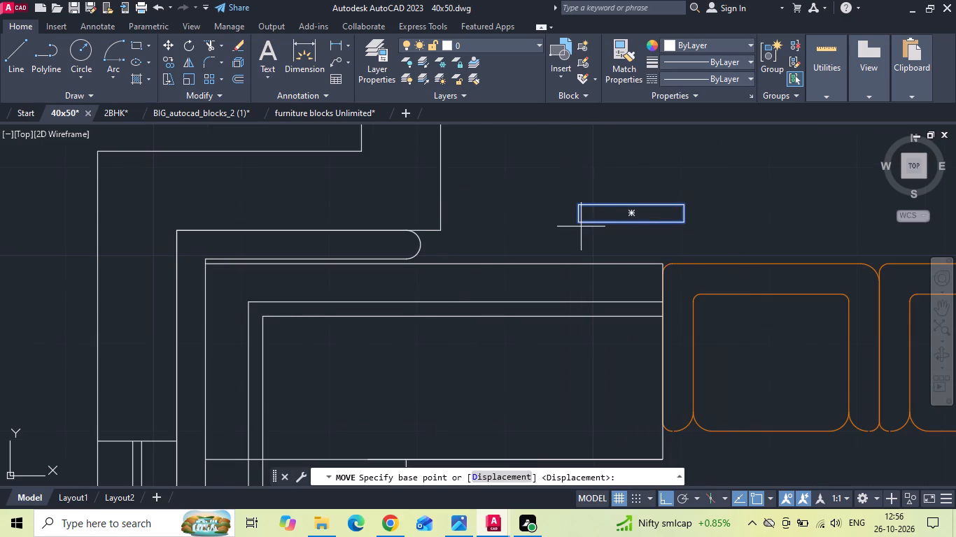
click(581, 225)
click(442, 234)
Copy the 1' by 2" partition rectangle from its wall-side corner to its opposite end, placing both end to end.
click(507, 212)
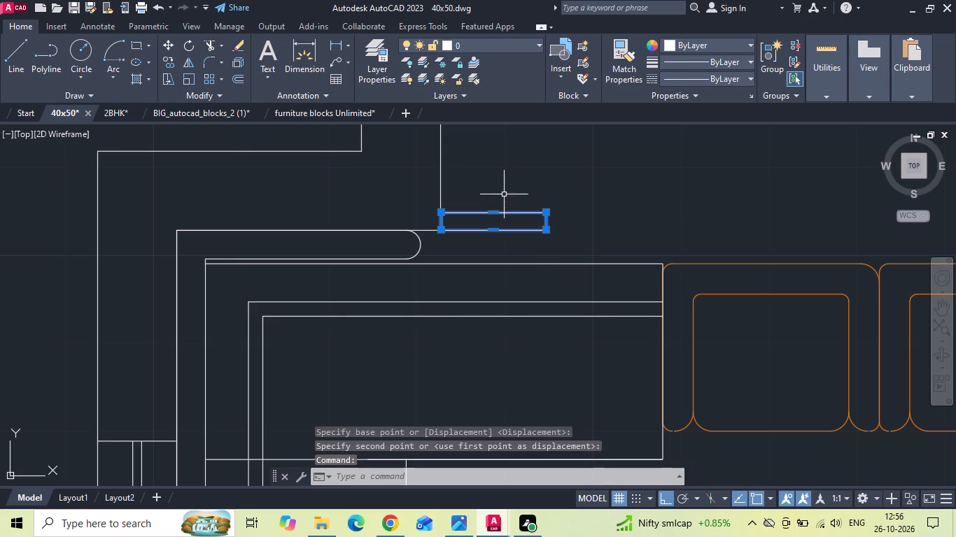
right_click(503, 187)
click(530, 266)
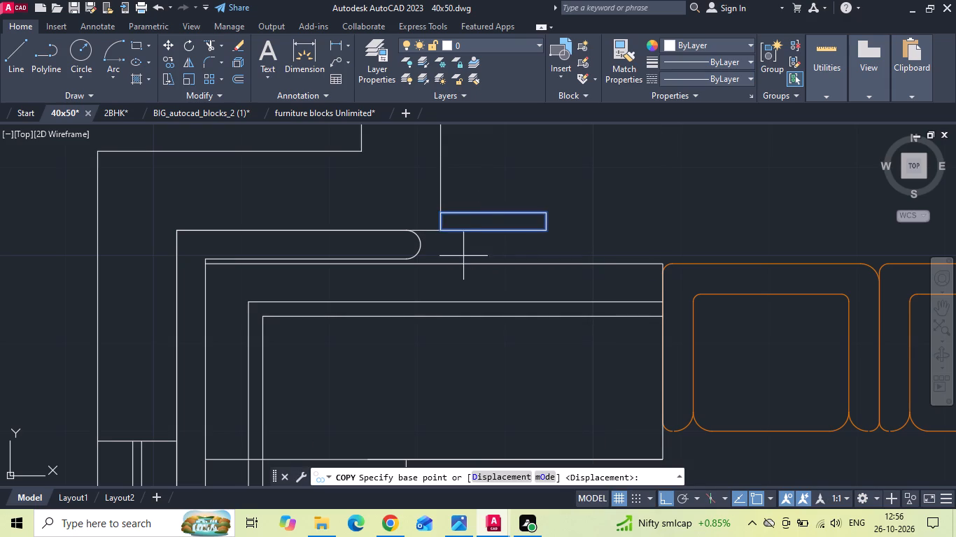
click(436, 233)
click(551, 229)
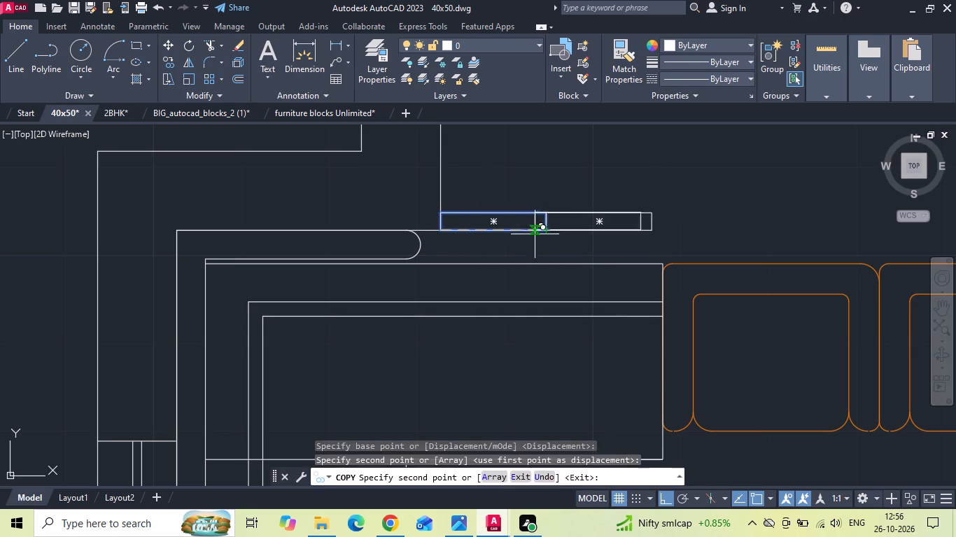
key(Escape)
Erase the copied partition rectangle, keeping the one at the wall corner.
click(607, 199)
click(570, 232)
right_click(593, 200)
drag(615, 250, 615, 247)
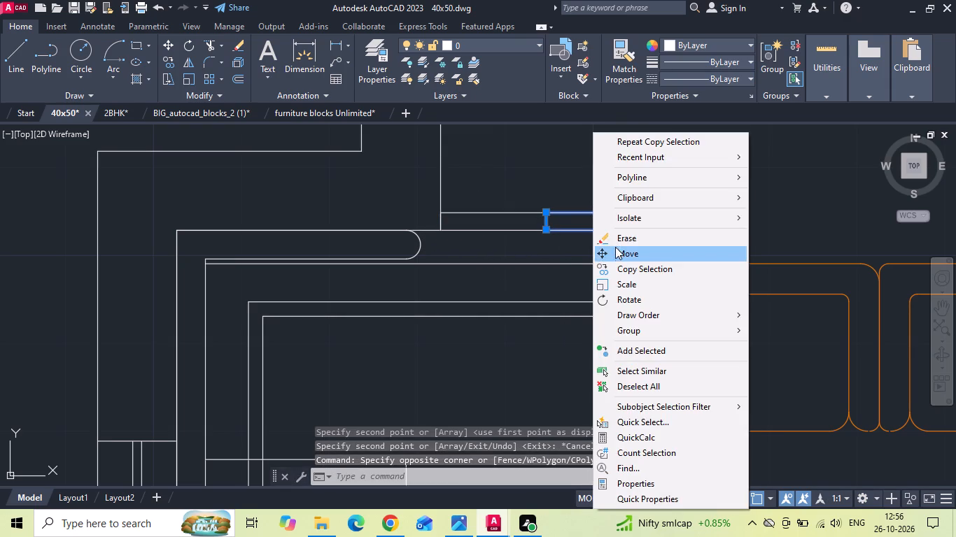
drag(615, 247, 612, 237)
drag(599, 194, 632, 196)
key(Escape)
Copy the 1' by 2" partition rectangle from its wall-side lower corner to its opposite end, placing both end to end.
drag(561, 208, 550, 220)
click(523, 239)
right_click(514, 187)
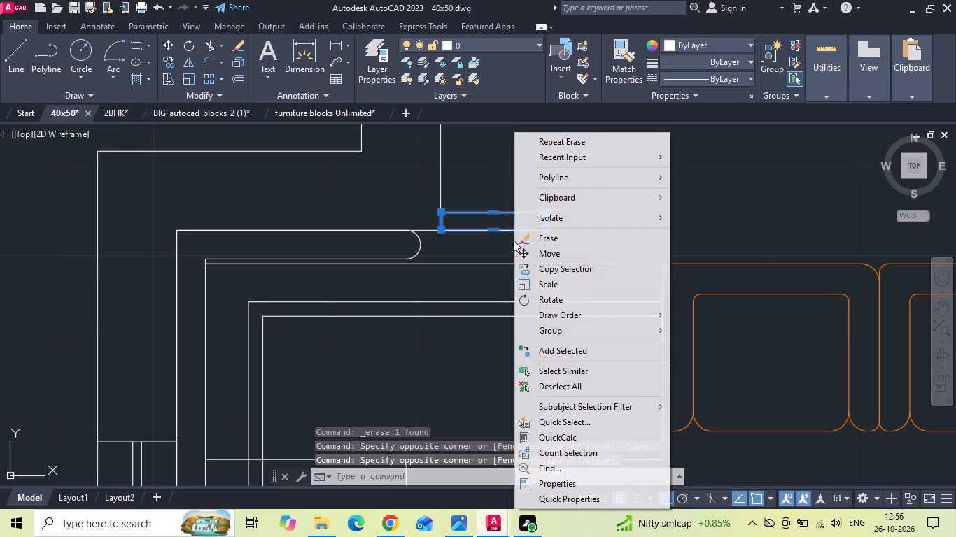
click(531, 268)
click(442, 231)
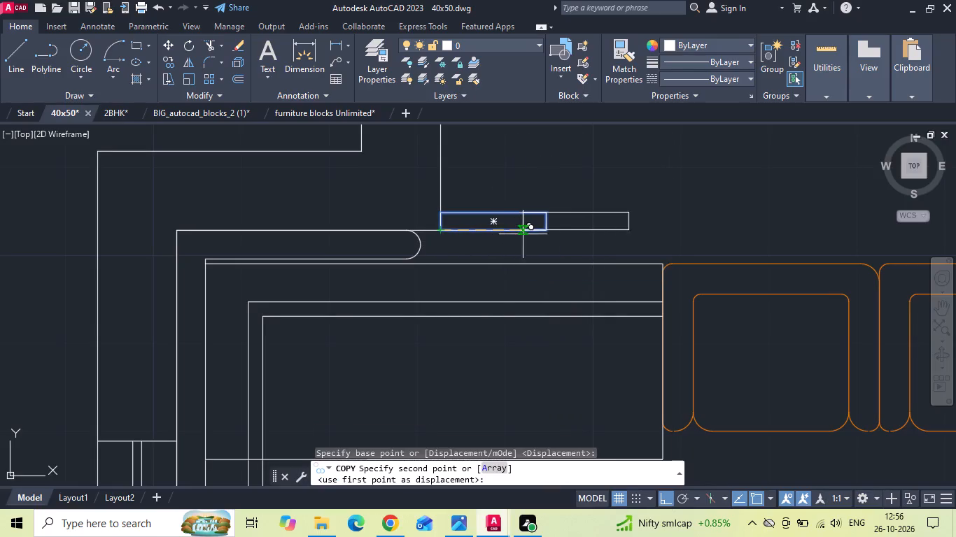
click(549, 231)
scroll(647, 222, down, 5)
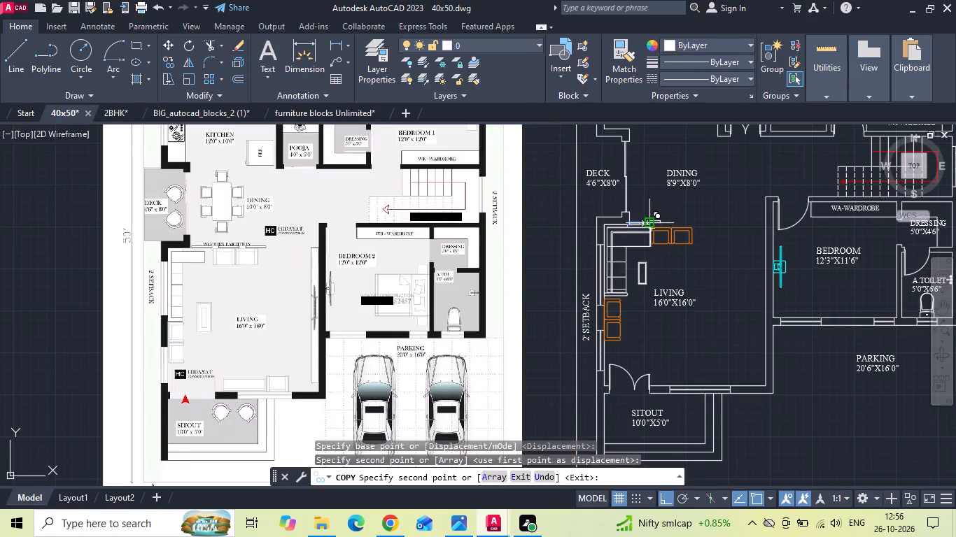
key(Escape)
Move the copied partition rectangle 6" horizontally away from the first one to leave a gap.
scroll(651, 223, up, 3)
click(639, 224)
right_click(626, 196)
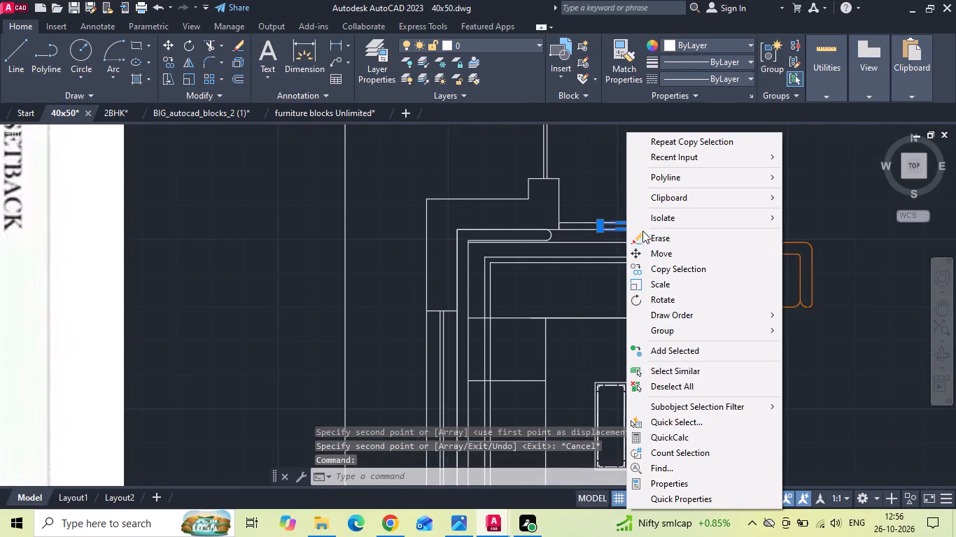
click(645, 246)
drag(670, 218, 681, 219)
key(6)
key(space)
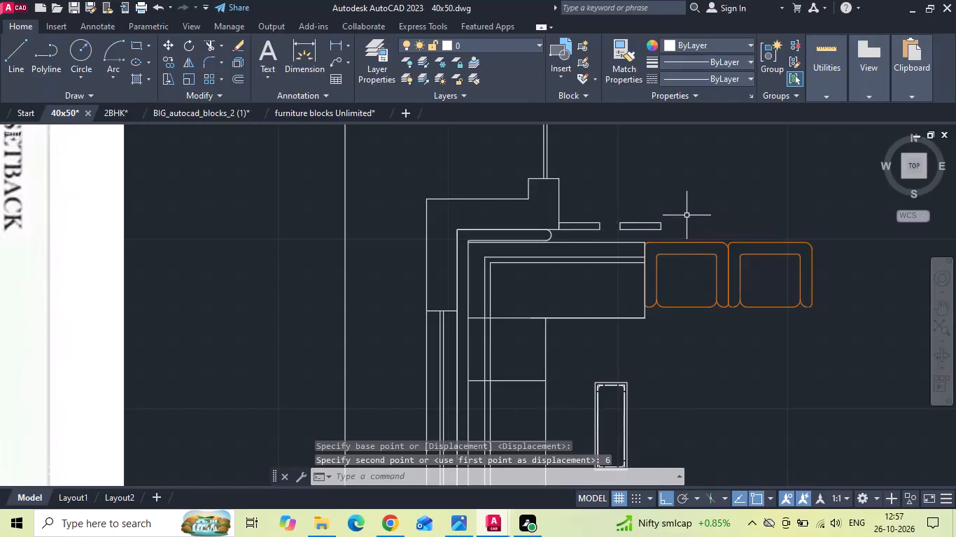
Copy the second partition rectangle from the first one's free lower corner to its own, adding a third piece at equal spacing.
scroll(682, 216, up, 2)
click(549, 217)
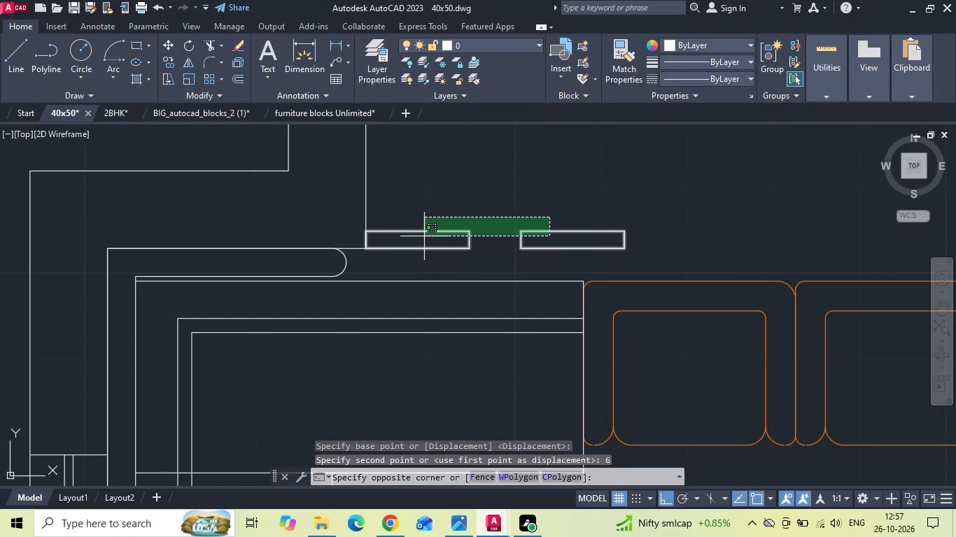
click(499, 257)
right_click(500, 257)
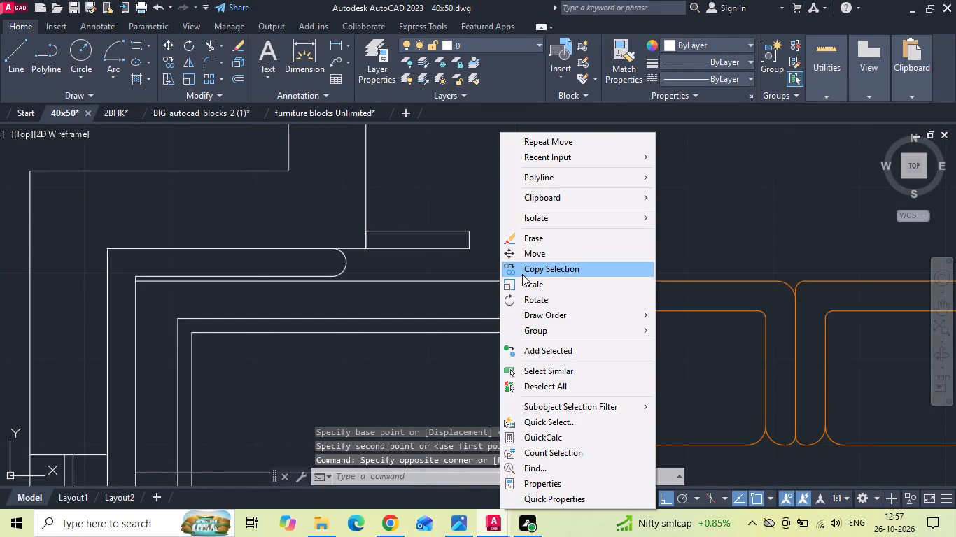
click(522, 274)
click(463, 250)
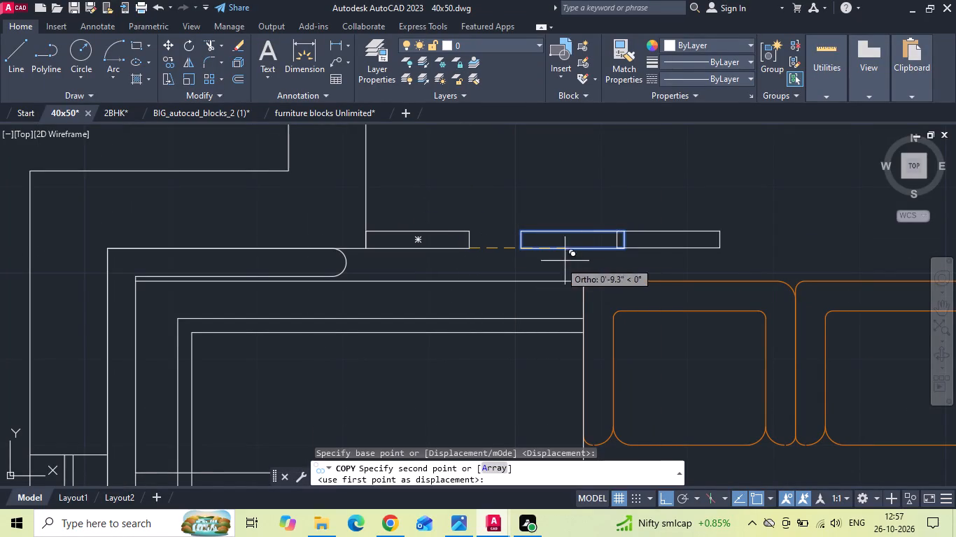
click(624, 250)
key(Escape)
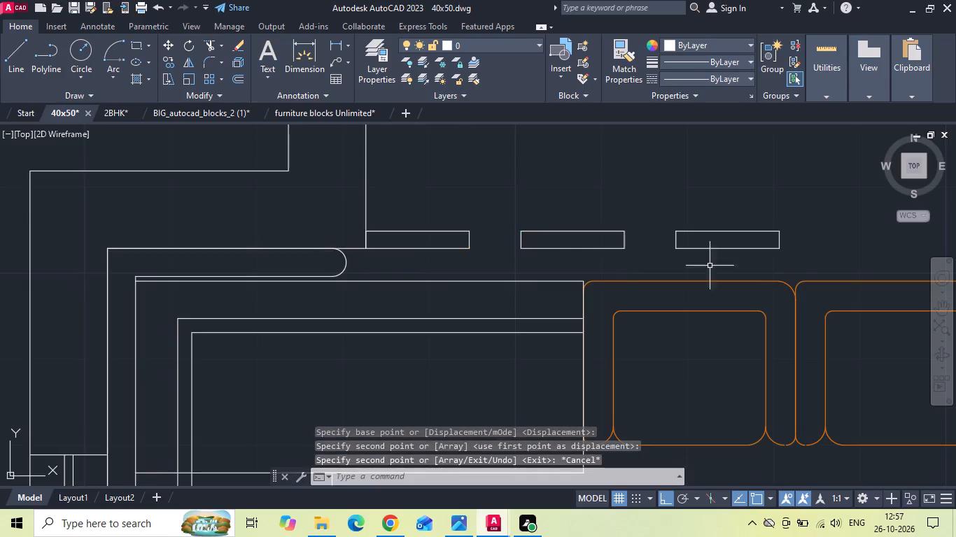
Copy the third partition rectangle twice at the same spacing, extending the dashed wooden partition to five pieces above the armchairs.
scroll(663, 241, down, 1)
click(733, 242)
click(663, 212)
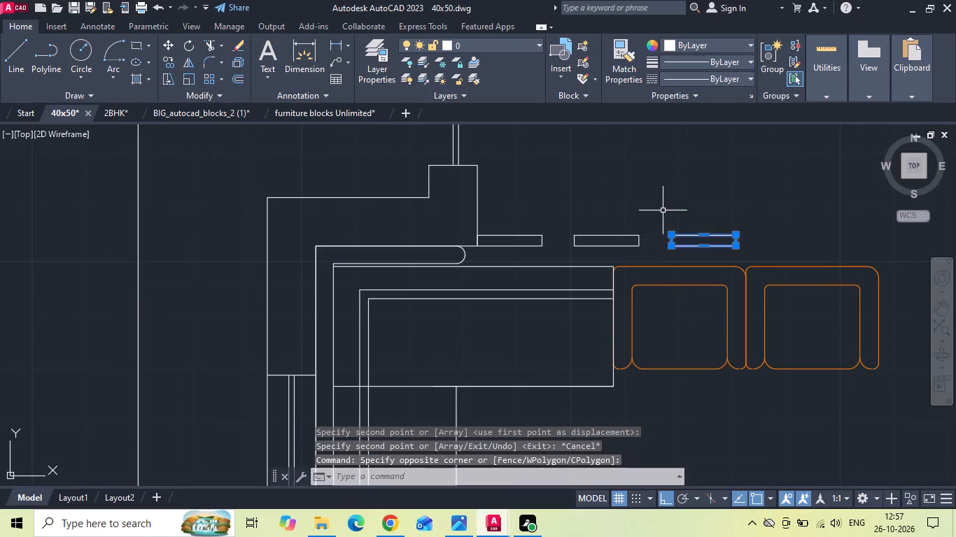
right_click(663, 210)
click(699, 266)
click(638, 248)
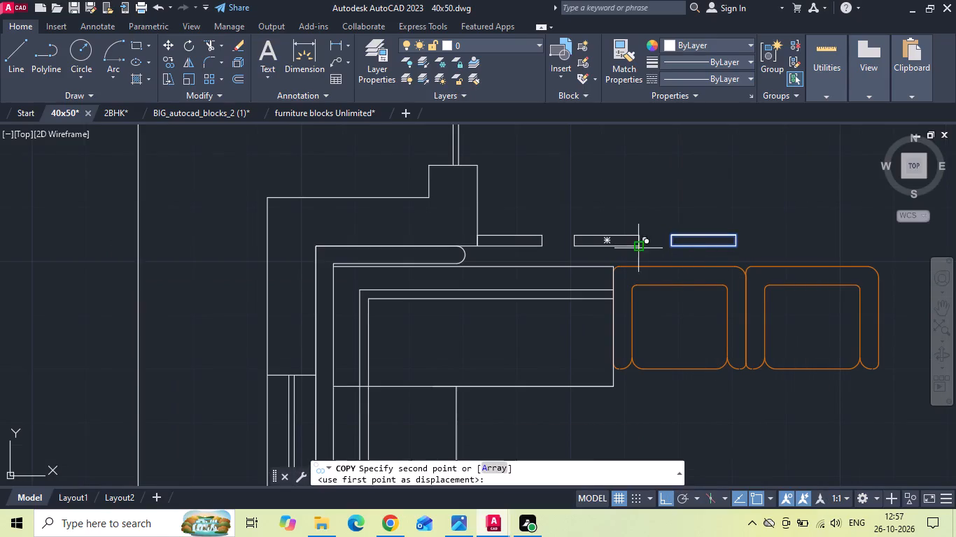
click(740, 247)
scroll(729, 243, down, 3)
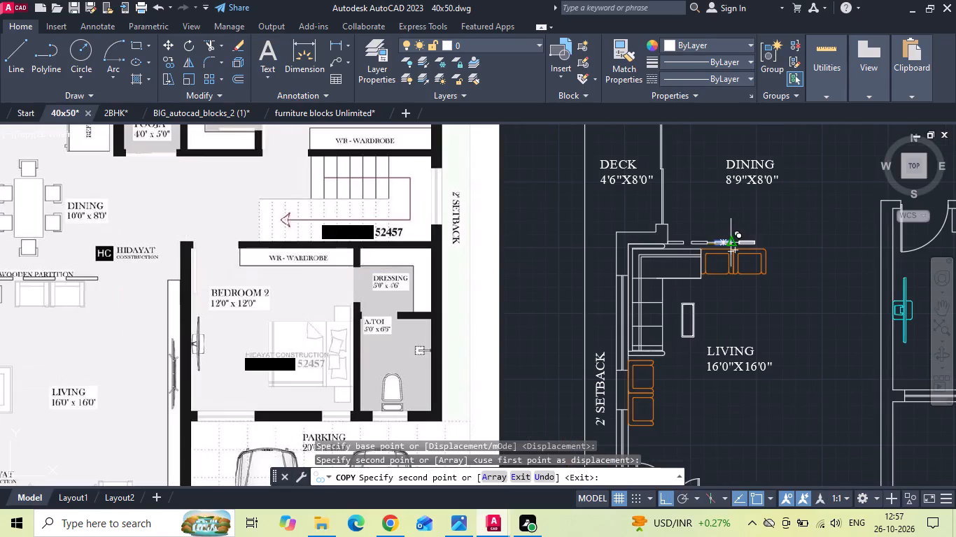
scroll(760, 238, up, 2)
click(742, 251)
key(Escape)
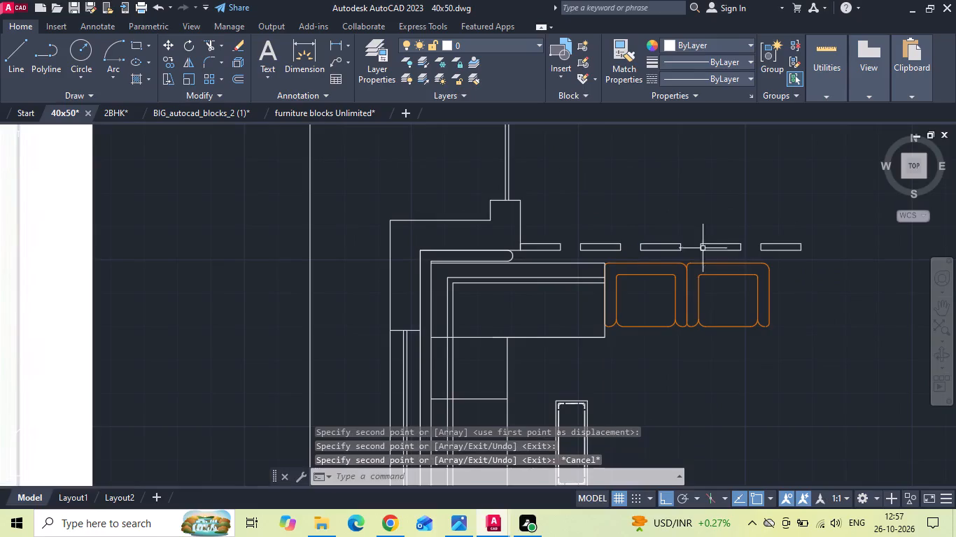
Save the drawing.
key(ctrl+s)
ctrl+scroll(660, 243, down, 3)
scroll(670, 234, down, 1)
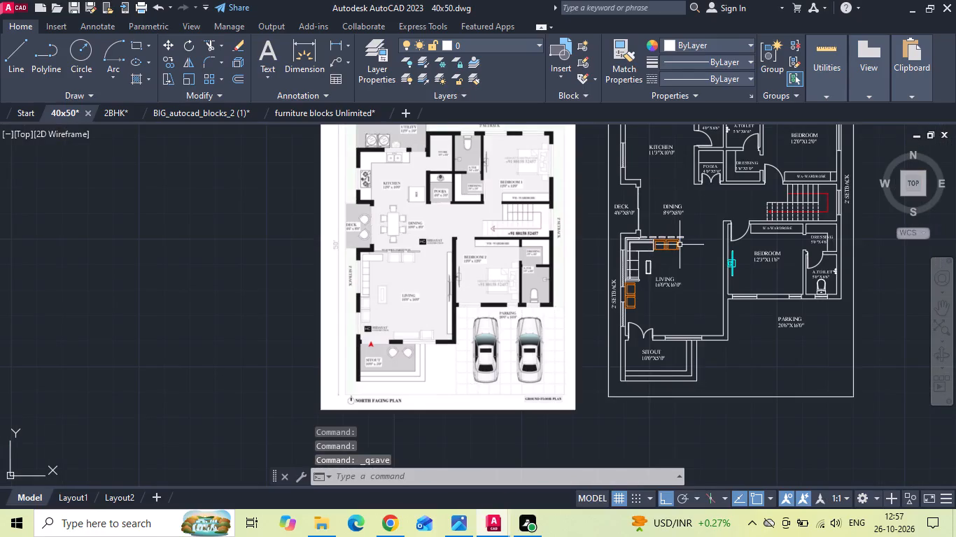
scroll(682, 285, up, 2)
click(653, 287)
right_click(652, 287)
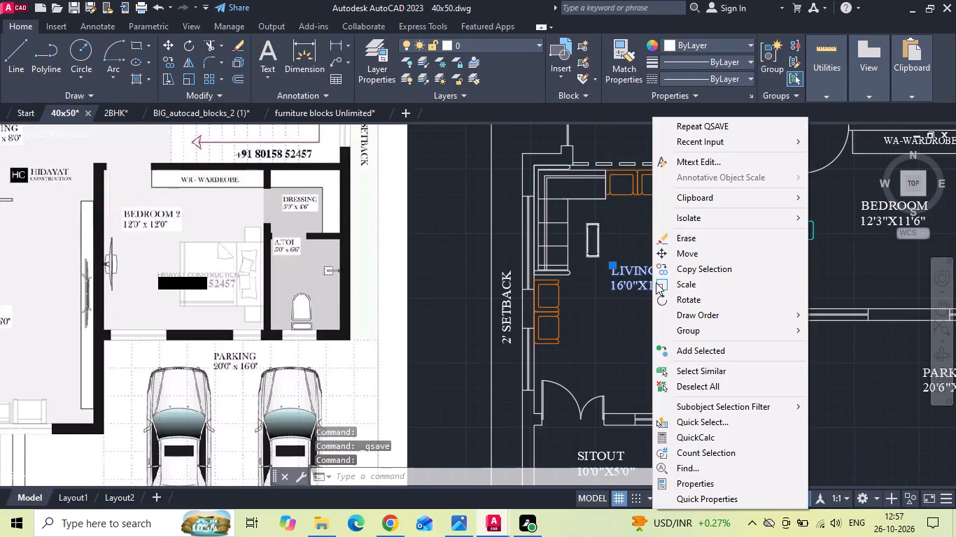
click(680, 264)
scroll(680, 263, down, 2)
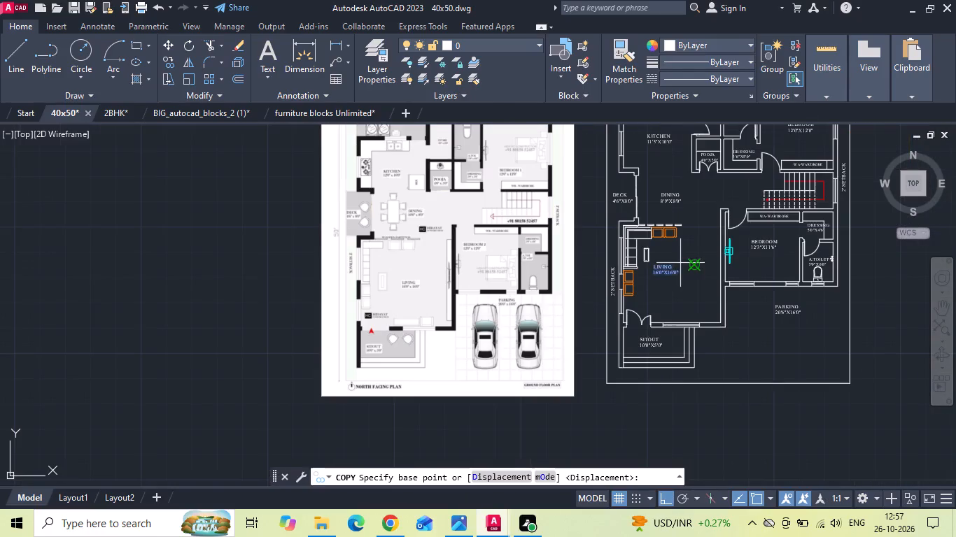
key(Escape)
Copy the loose sofa and single armchair from the furnished ground floor plan's living room into the 40x50 living room near the front window.
middle_click(652, 274)
scroll(381, 339, up, 2)
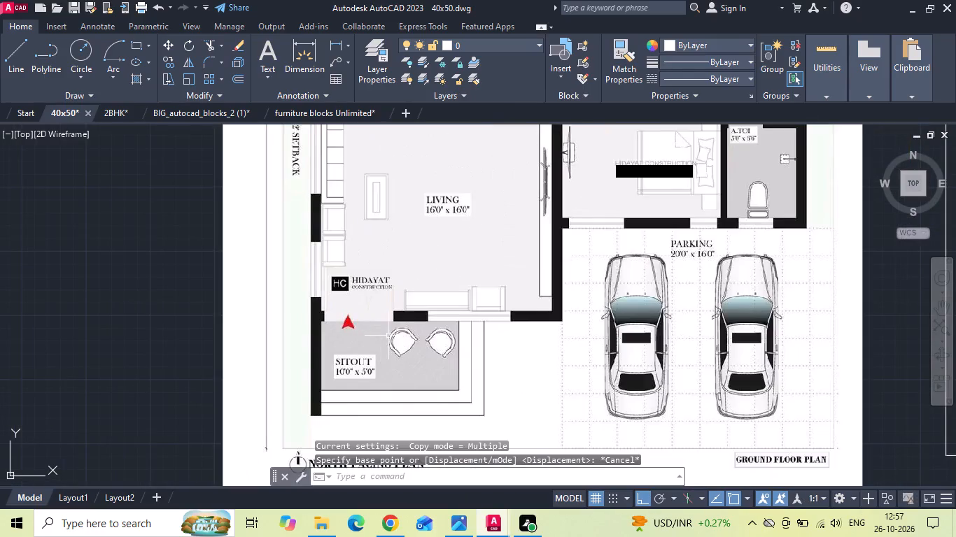
scroll(346, 327, down, 3)
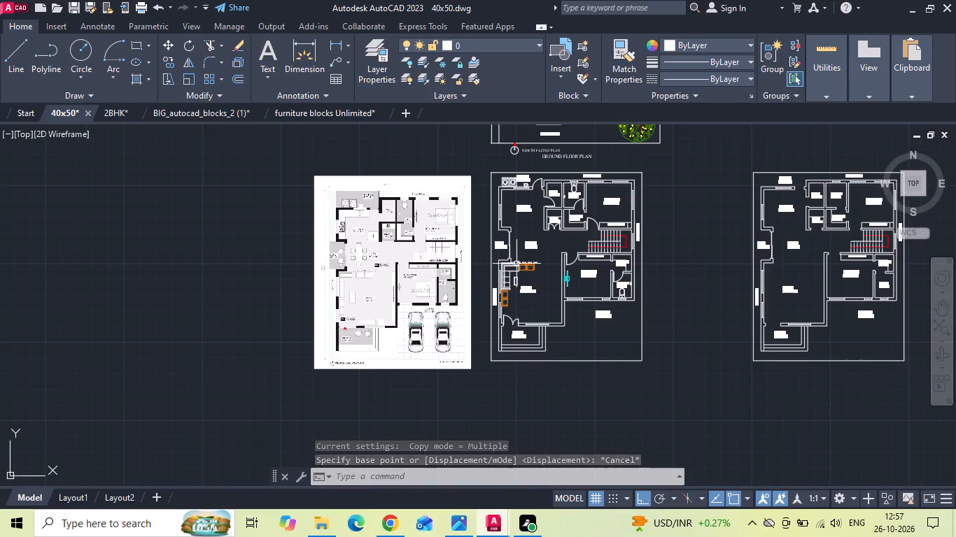
scroll(507, 324, down, 2)
scroll(527, 227, up, 5)
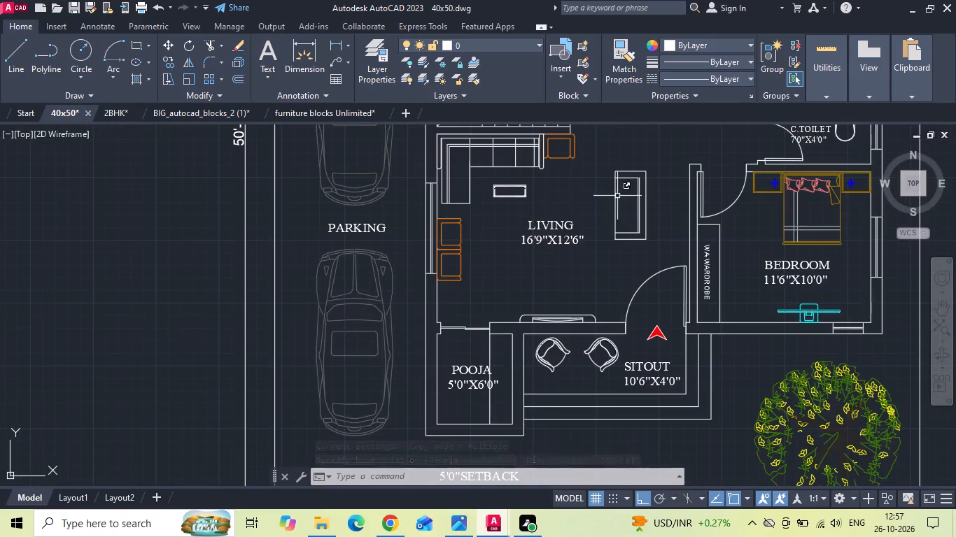
click(617, 196)
click(601, 207)
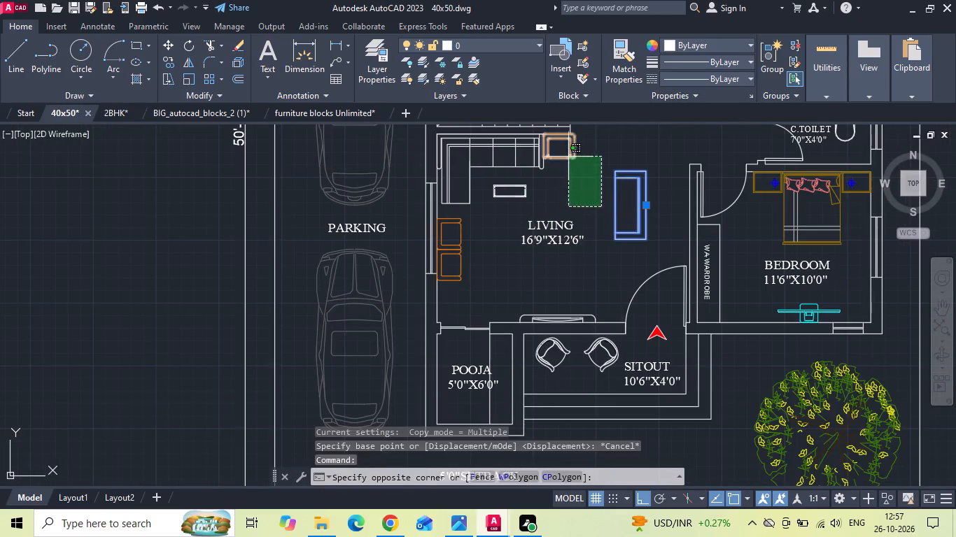
click(568, 155)
right_click(558, 259)
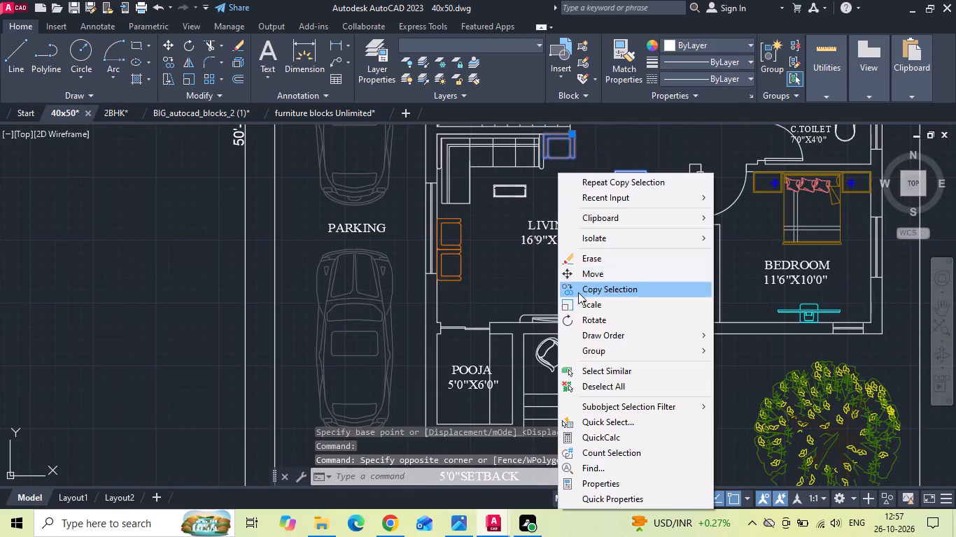
click(578, 292)
scroll(565, 214, down, 2)
drag(568, 214, 558, 276)
middle_drag(533, 337, 526, 243)
scroll(526, 248, down, 3)
scroll(539, 322, up, 3)
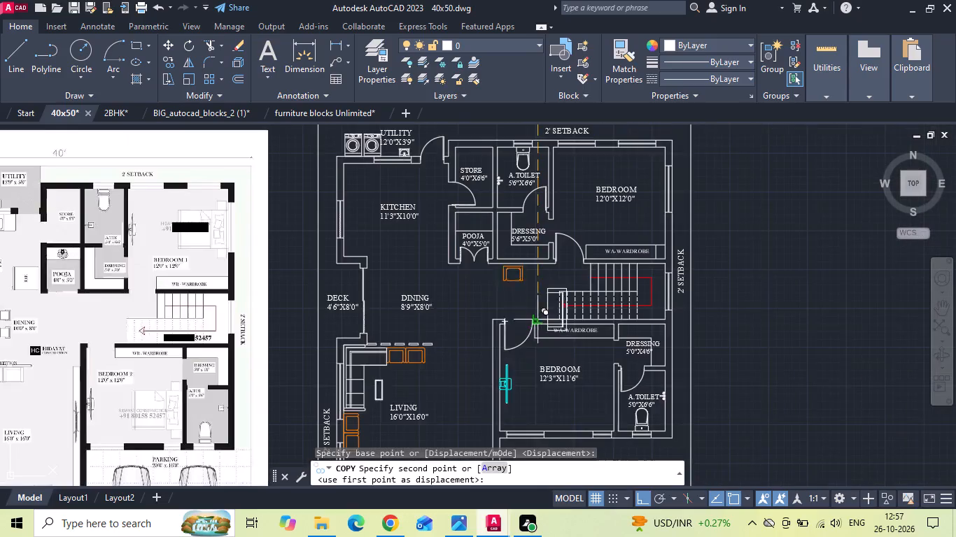
middle_drag(535, 421, 564, 305)
drag(642, 500, 637, 494)
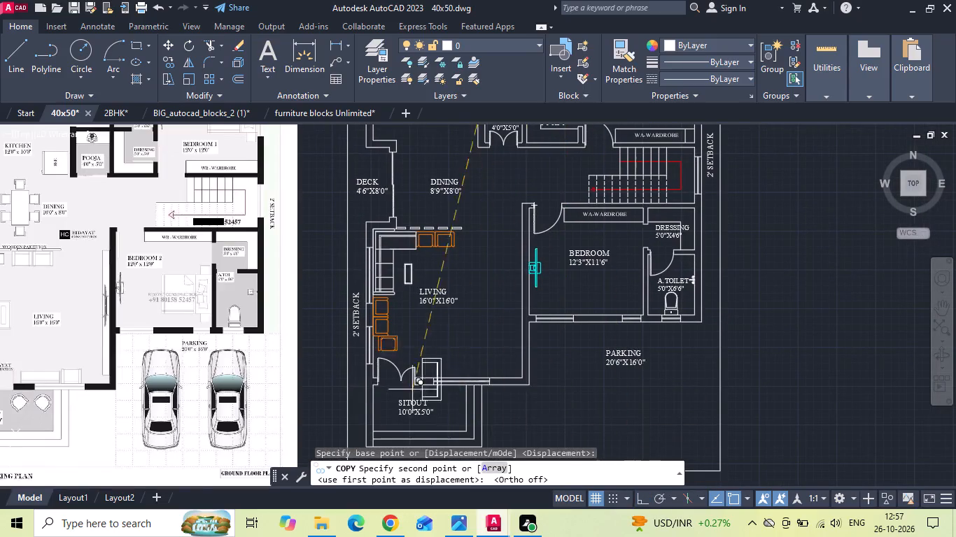
scroll(411, 387, up, 3)
click(494, 327)
key(Escape)
Rotate the copied sofa 270° so its back faces the living room's front window.
drag(598, 308, 555, 316)
click(470, 326)
right_click(470, 326)
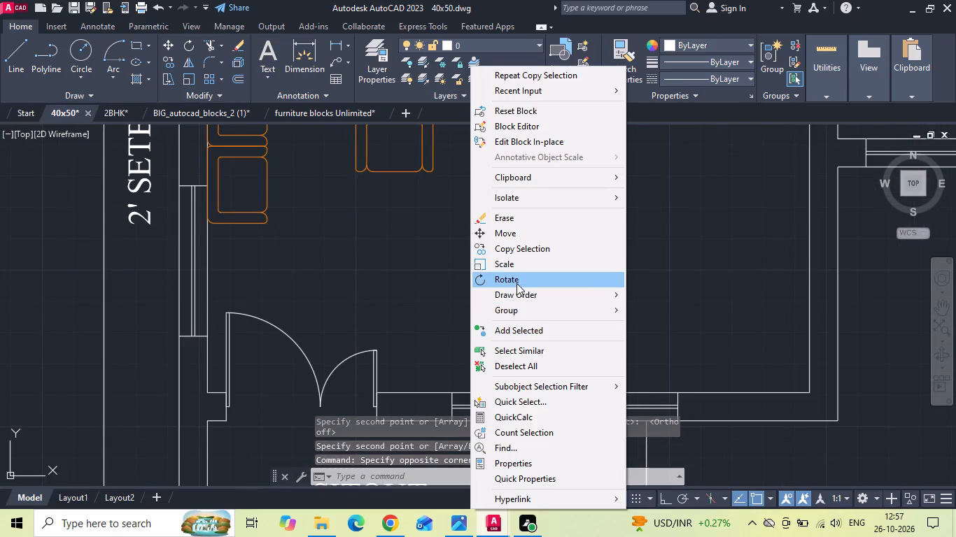
click(516, 282)
drag(519, 296, 480, 320)
key(F9)
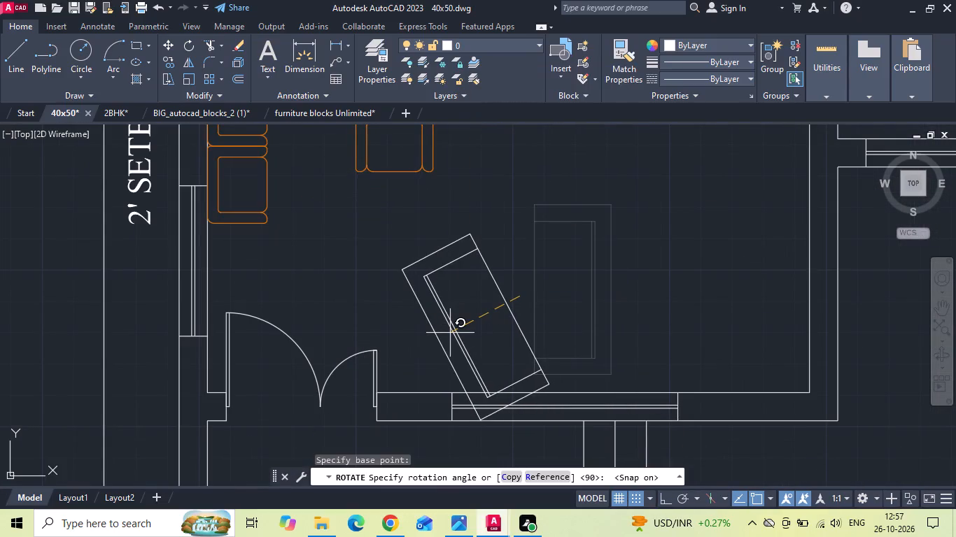
key(F9)
key(F8)
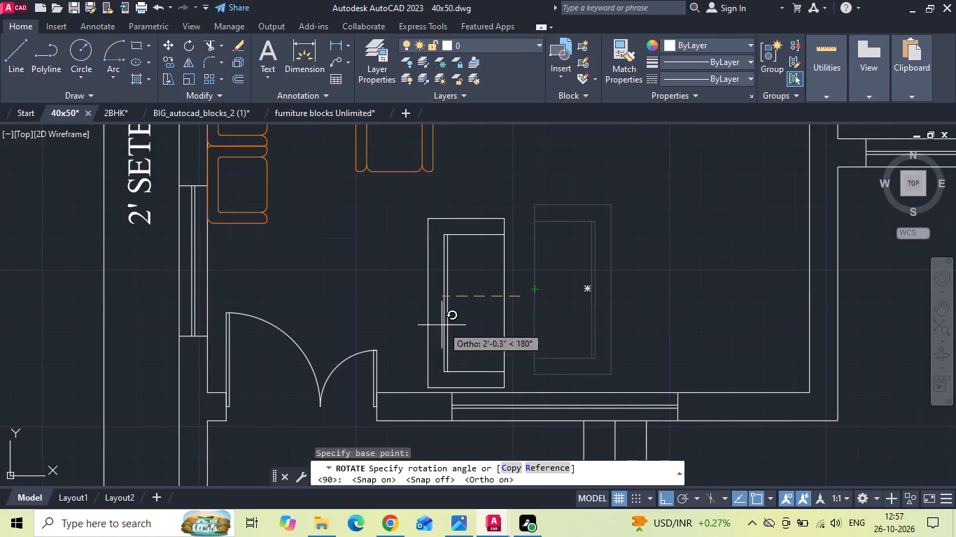
click(499, 338)
Rotate the copied single armchair half a turn so its back faces the front wall.
scroll(582, 288, down, 4)
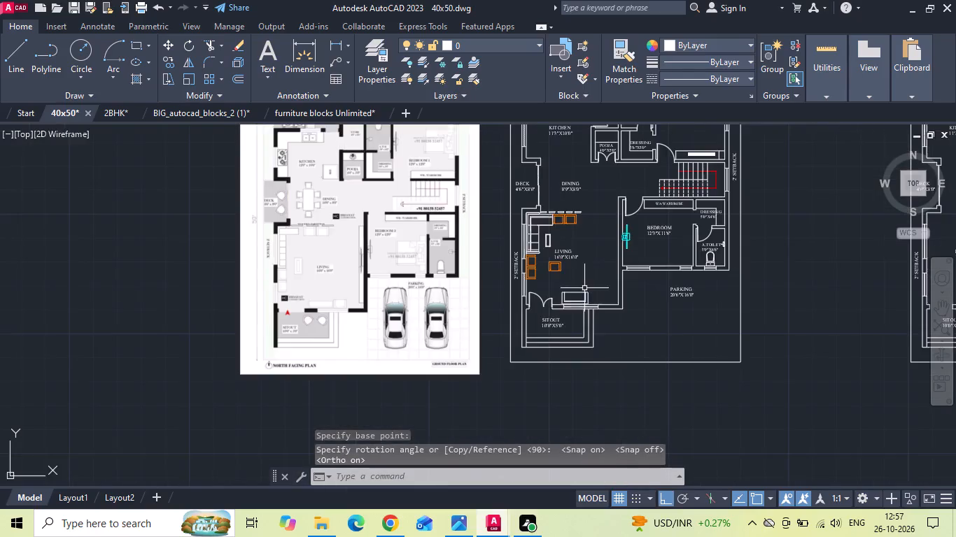
scroll(576, 267, up, 2)
drag(548, 267, 536, 268)
click(495, 273)
right_click(485, 273)
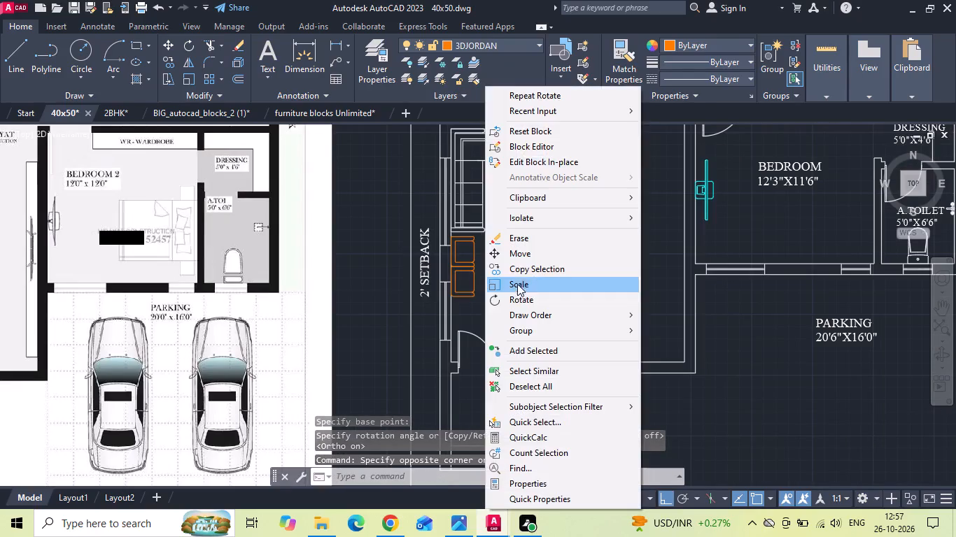
click(523, 296)
drag(602, 263, 601, 271)
click(543, 294)
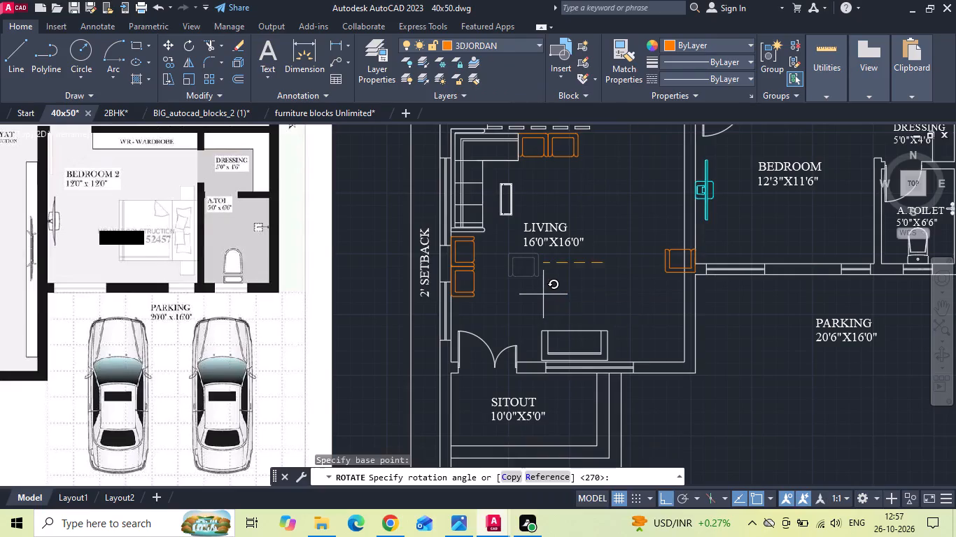
Move the rotated armchair by its lower back corner onto the inner corner of the armrest of the sofa at the front window.
scroll(678, 269, down, 1)
scroll(666, 267, up, 2)
click(673, 255)
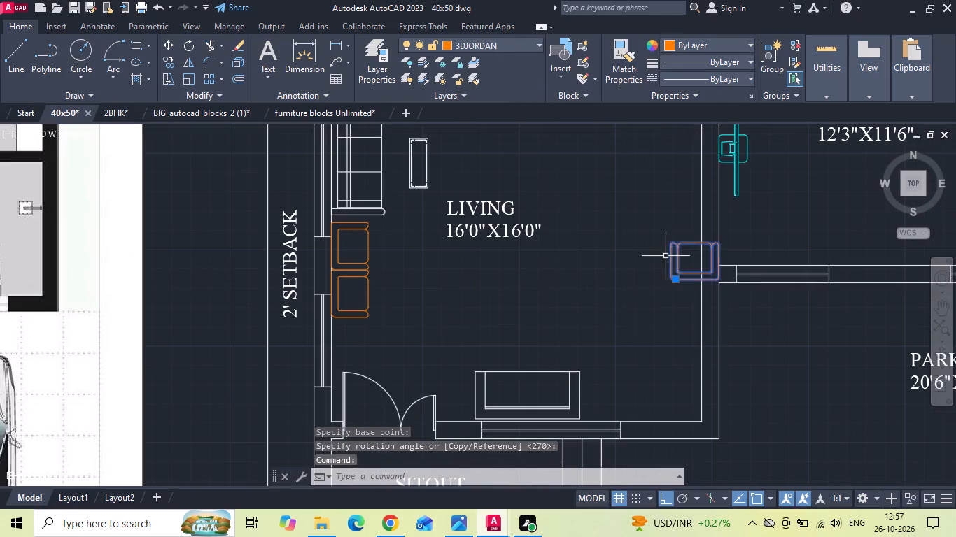
right_click(664, 256)
click(682, 255)
scroll(668, 275, up, 2)
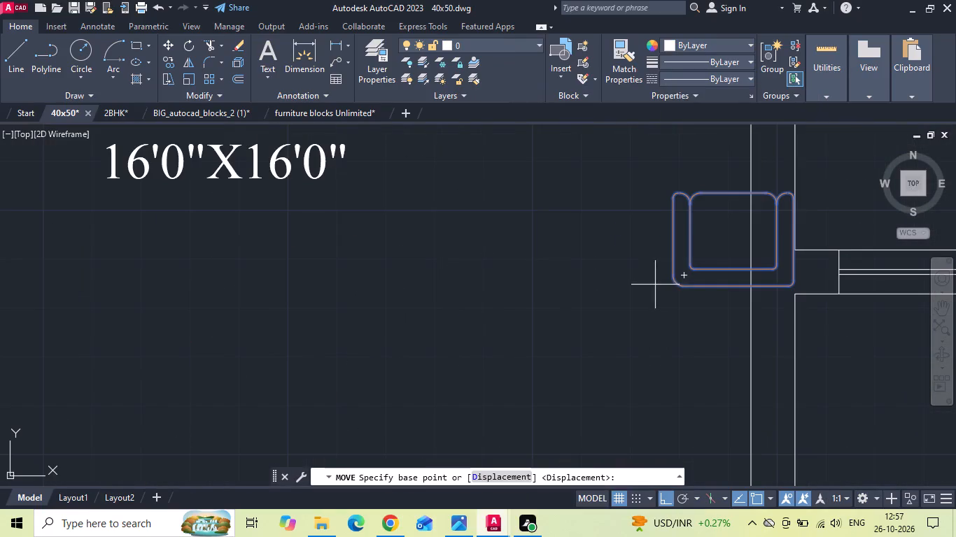
click(670, 275)
scroll(670, 271, down, 3)
scroll(598, 361, up, 3)
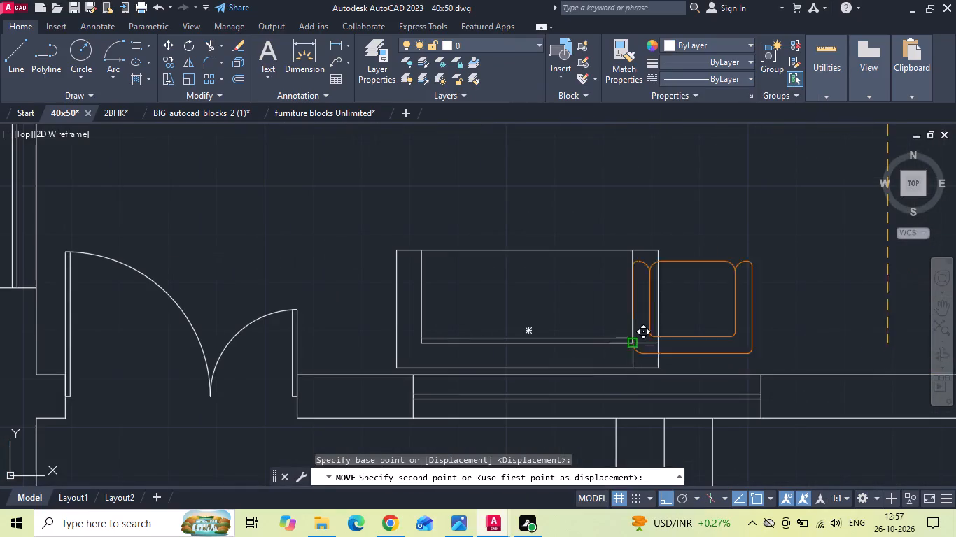
click(632, 343)
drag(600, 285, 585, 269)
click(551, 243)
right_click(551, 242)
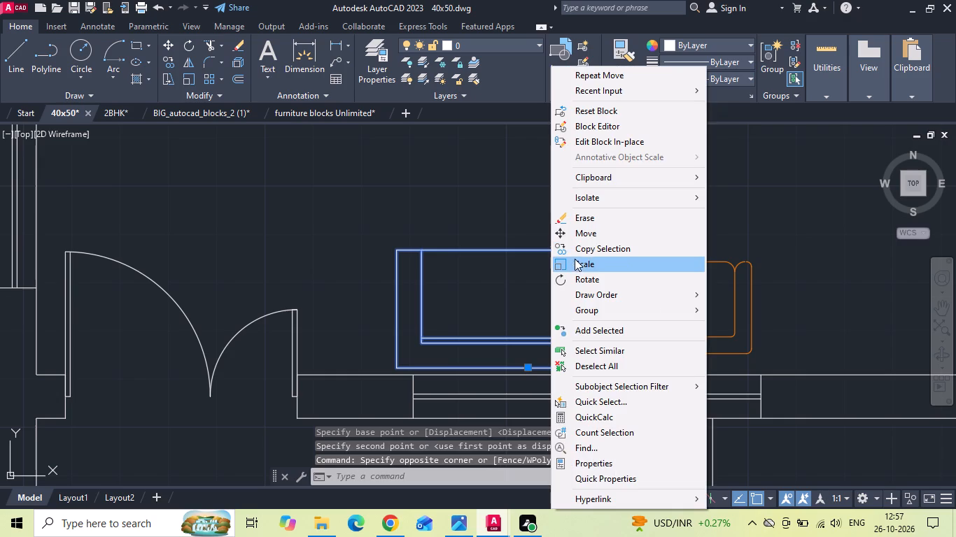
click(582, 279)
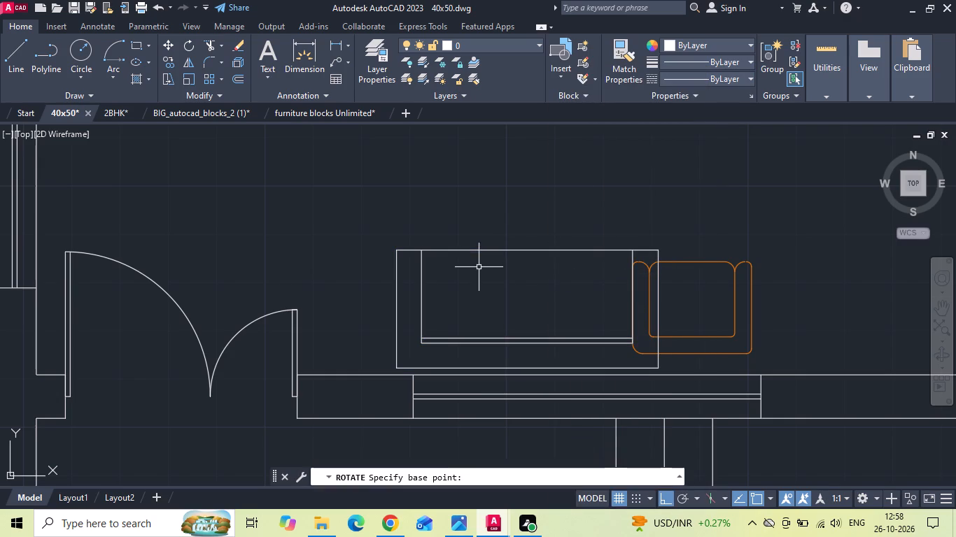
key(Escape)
Scale down the sofa at the front window freehand from its inner back corner until it clears the armchair.
click(483, 264)
click(472, 251)
right_click(471, 250)
click(463, 252)
right_click(463, 252)
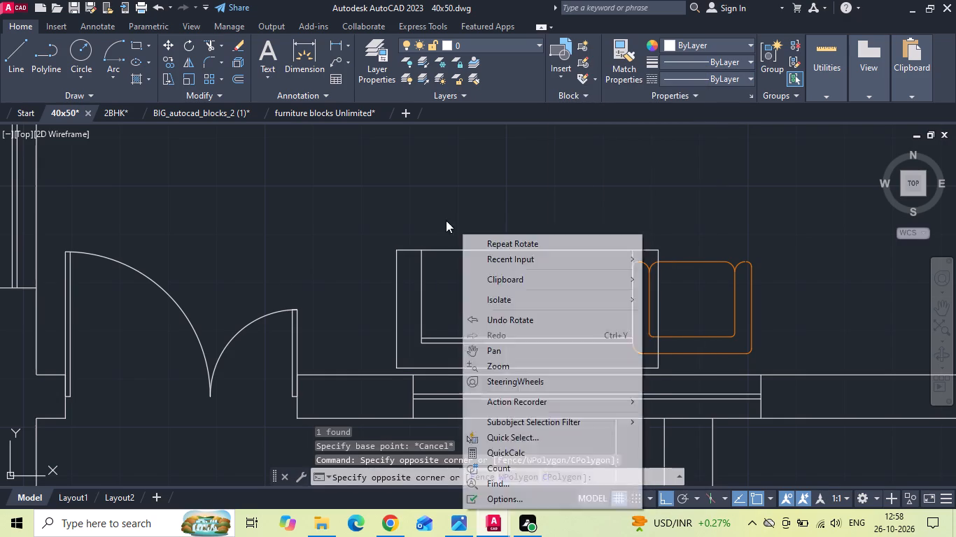
click(444, 217)
right_click(416, 278)
click(450, 262)
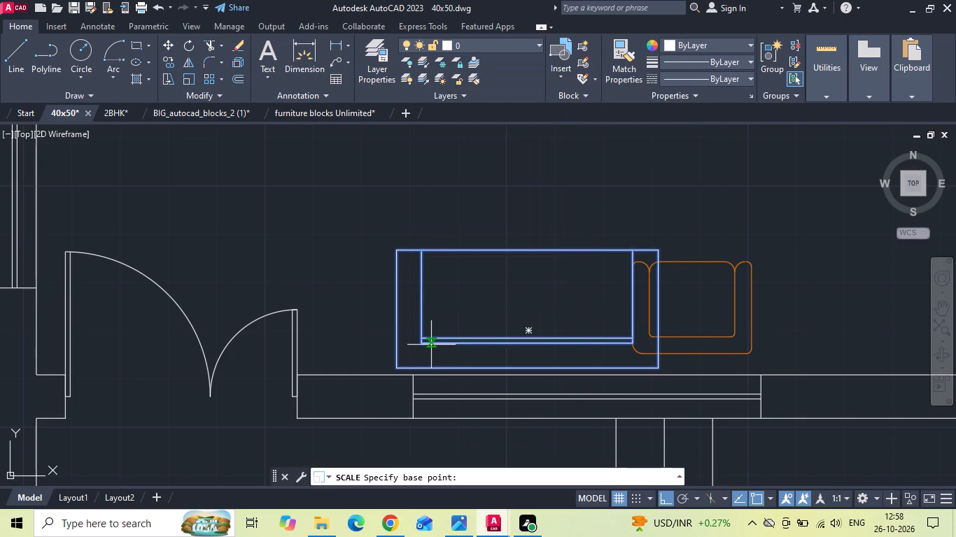
click(422, 343)
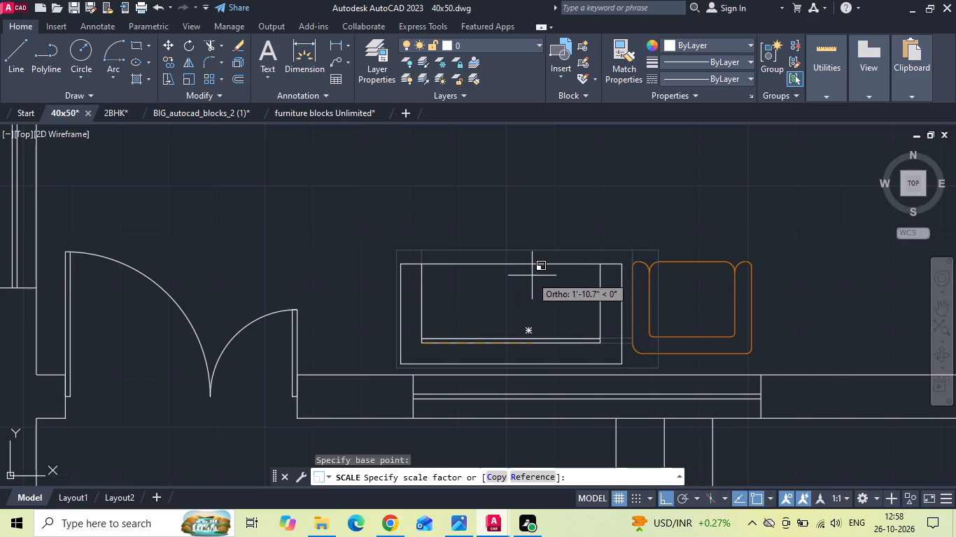
click(528, 274)
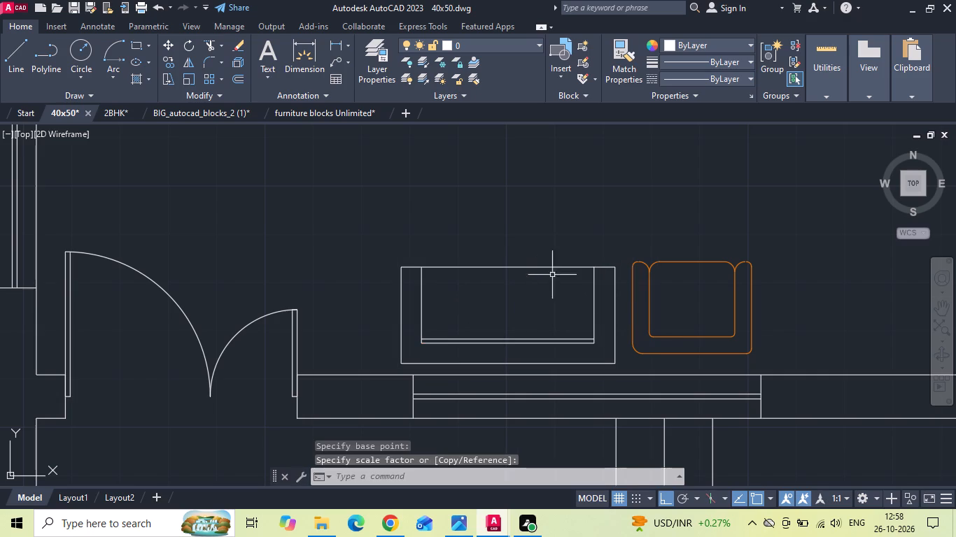
Move the armchair by the top of its near armrest onto the front corner of the scaled sofa.
click(654, 300)
click(622, 305)
right_click(624, 303)
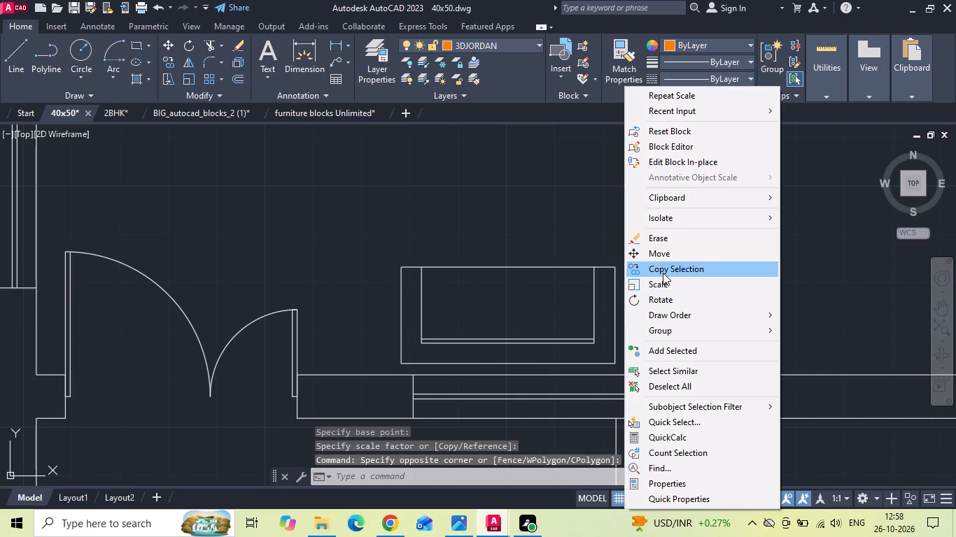
click(665, 259)
scroll(657, 266, up, 2)
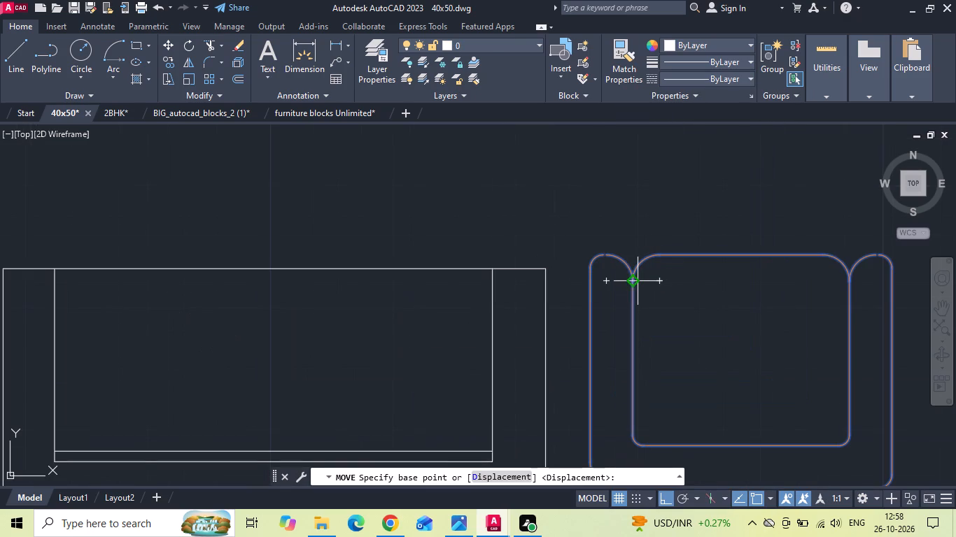
click(607, 253)
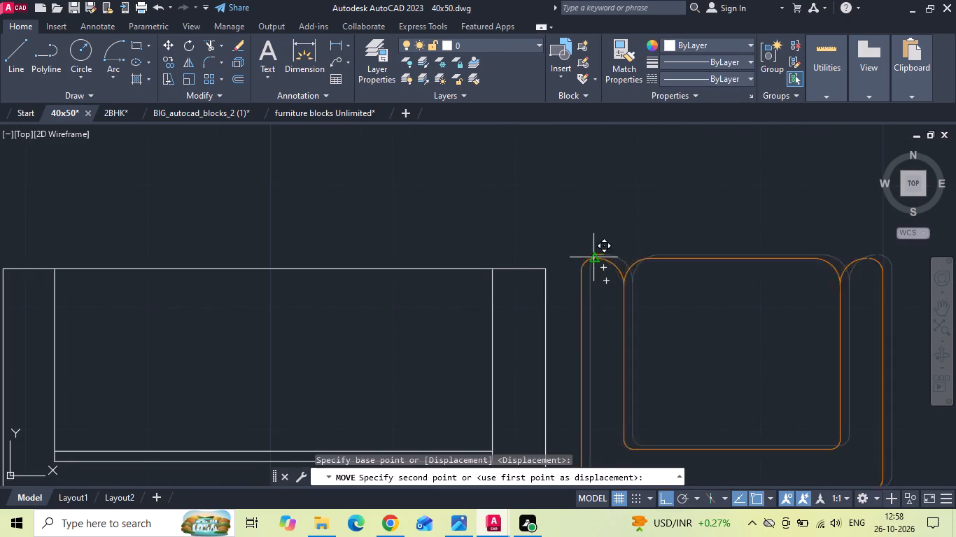
click(544, 268)
Move the armchair horizontally away from the sofa, leaving a small gap between the two along the front wall.
scroll(593, 248, down, 2)
drag(620, 262, 617, 268)
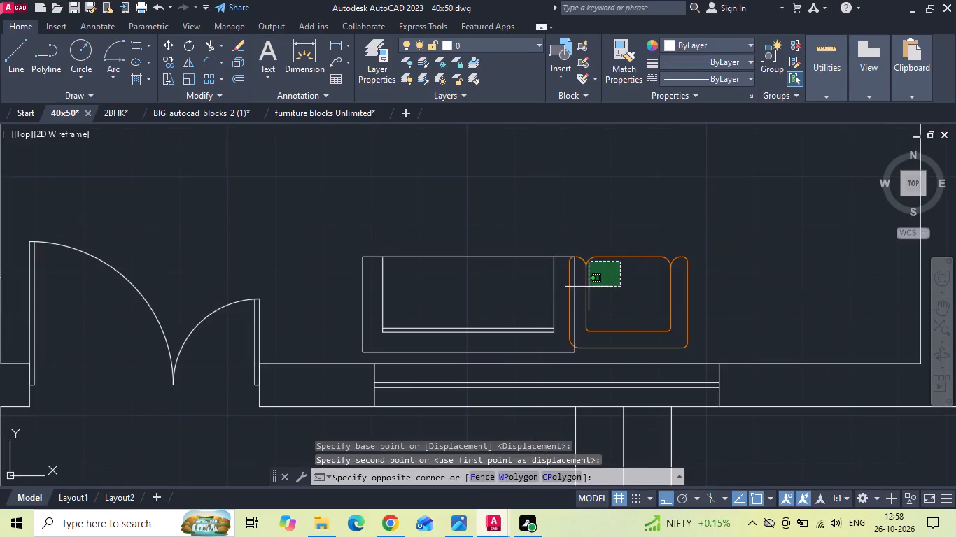
click(589, 287)
drag(605, 250, 598, 262)
click(582, 290)
right_click(582, 290)
click(620, 259)
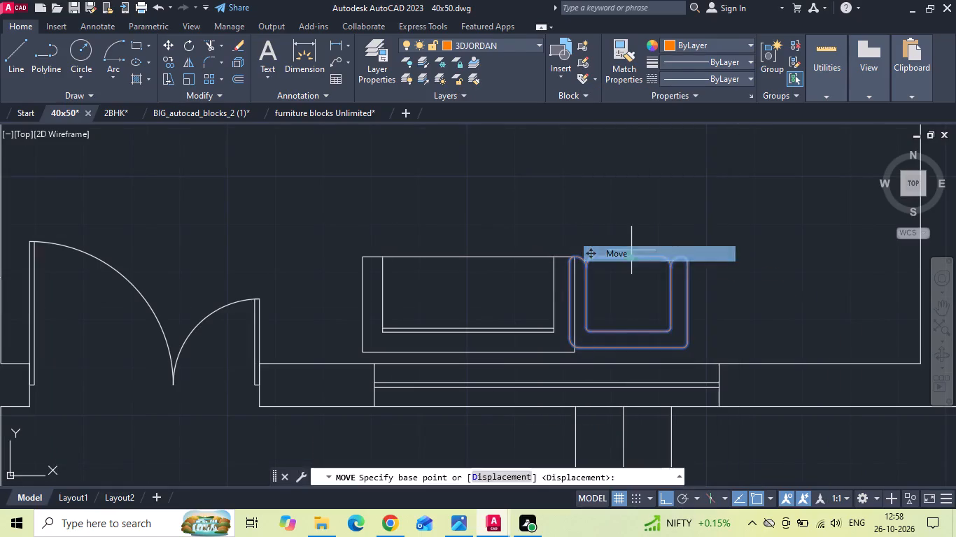
drag(698, 228, 710, 227)
click(747, 225)
Copy the TV unit from the furnished ground floor plan's living room into the open area of the 40x50 living room.
scroll(626, 343, down, 3)
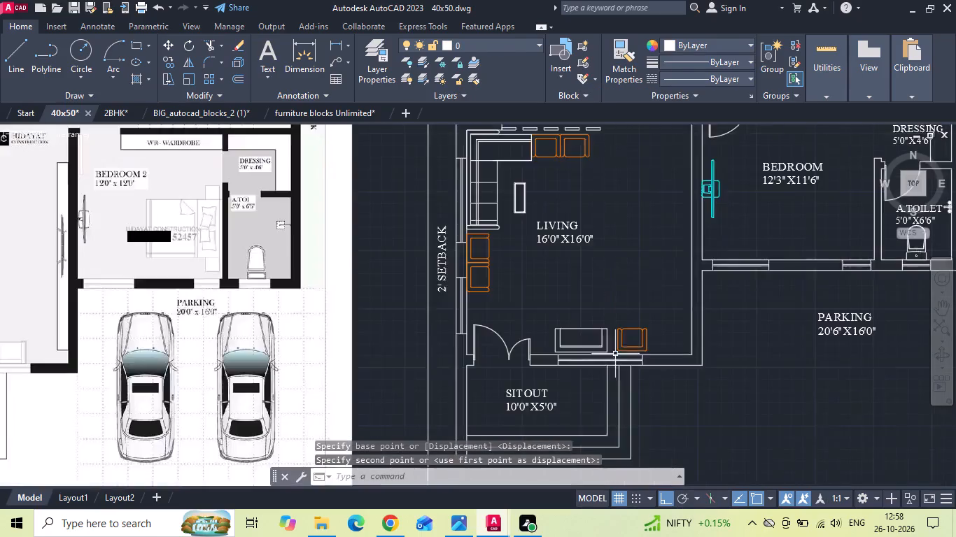
scroll(603, 328, down, 2)
scroll(596, 315, up, 1)
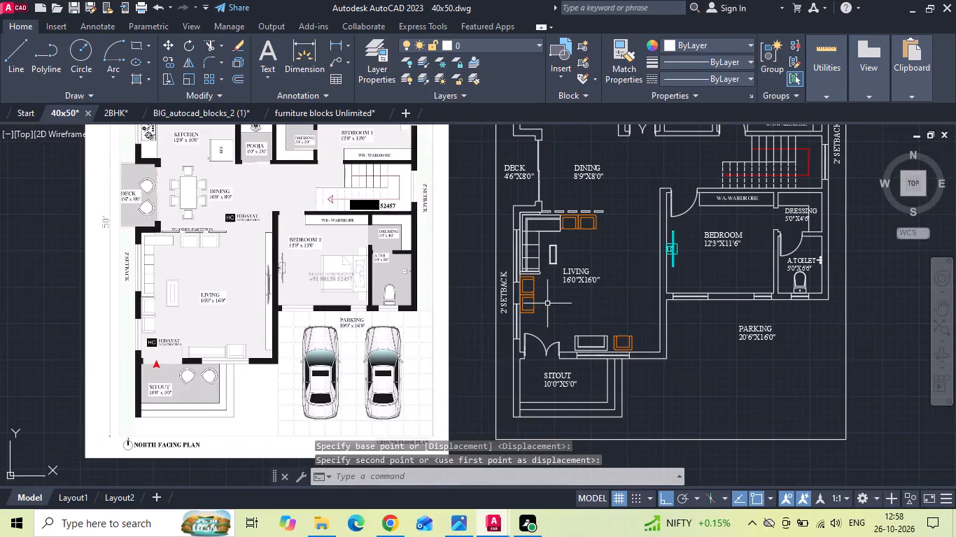
scroll(536, 306, down, 1)
scroll(577, 263, down, 2)
scroll(603, 174, up, 1)
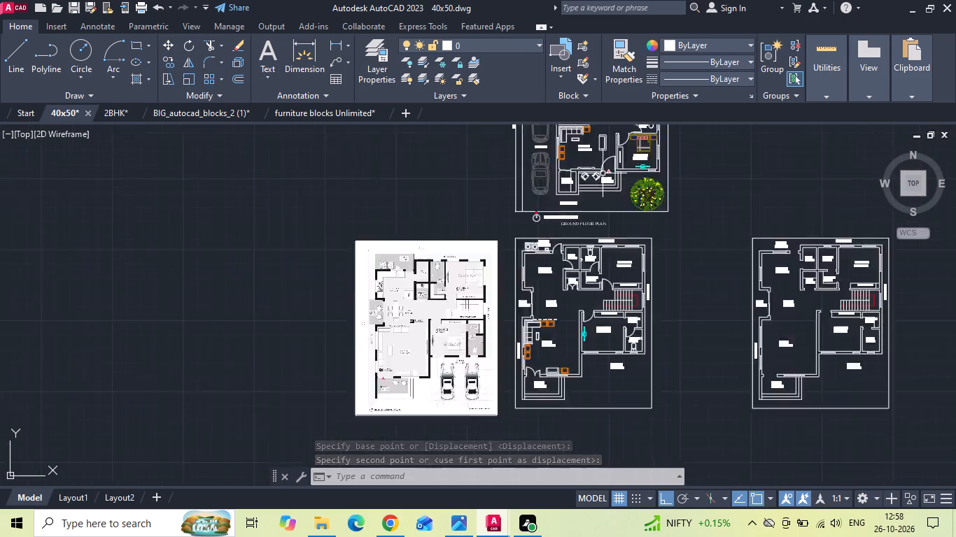
scroll(603, 171, up, 5)
drag(532, 237, 486, 252)
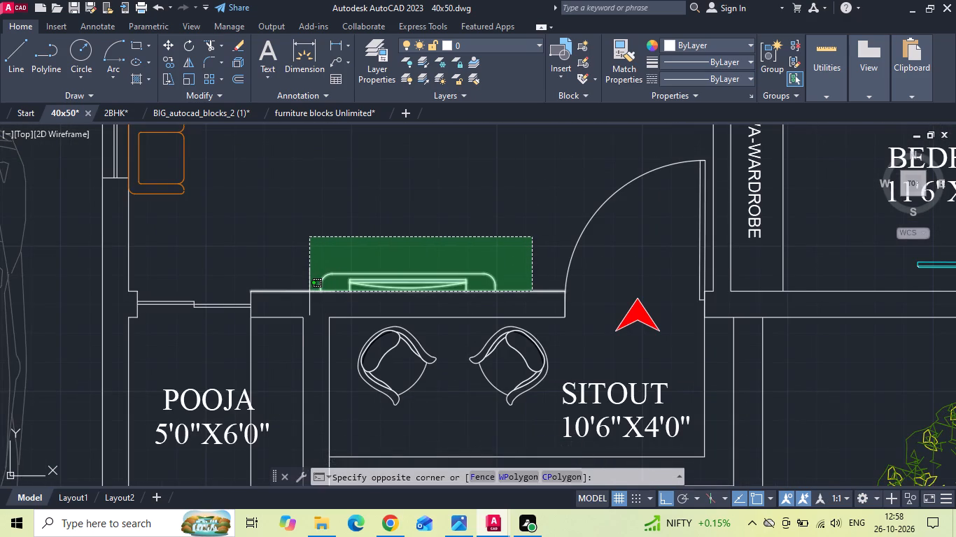
scroll(302, 284, up, 1)
click(286, 290)
right_click(414, 206)
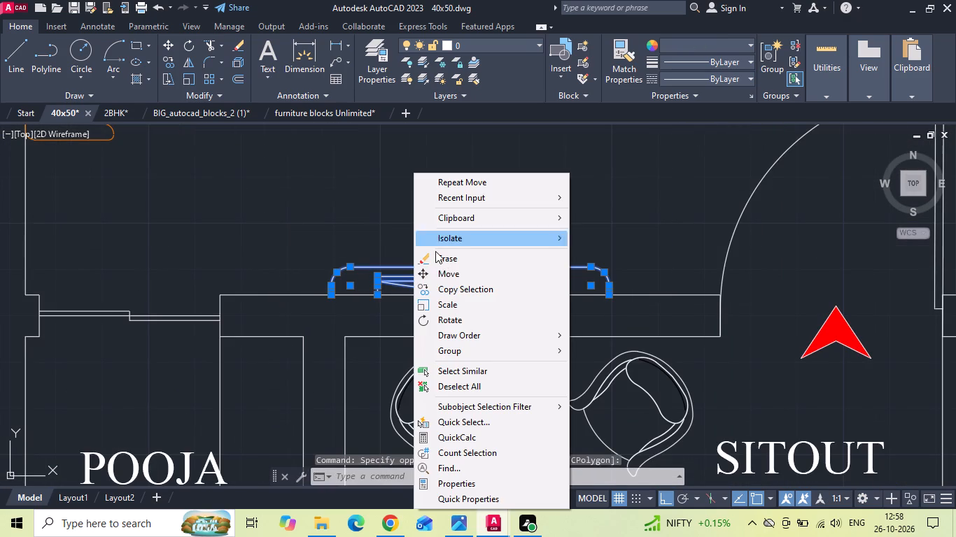
click(447, 289)
scroll(520, 201, down, 3)
drag(517, 225, 508, 271)
middle_drag(502, 334, 519, 189)
scroll(522, 181, down, 2)
scroll(483, 395, up, 2)
middle_drag(494, 383, 512, 297)
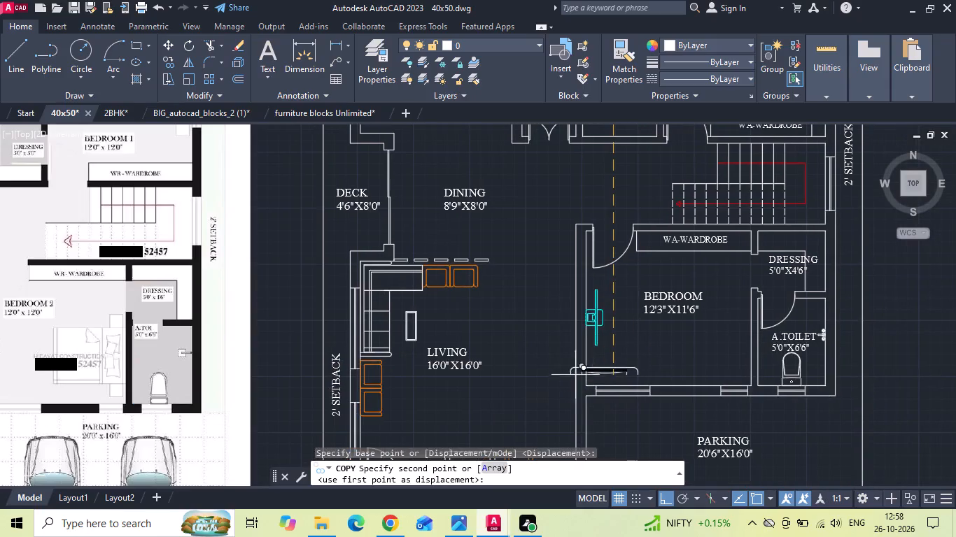
key(F8)
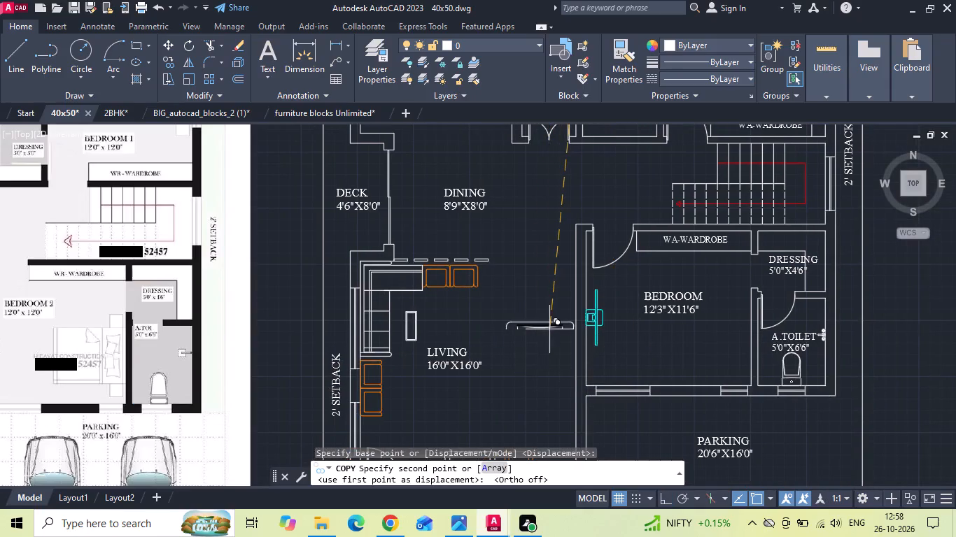
click(549, 329)
Draw a straight line between the two open ends of the copied TV unit to close its back edge.
scroll(556, 315, up, 3)
key(Escape)
text(L)
key(space)
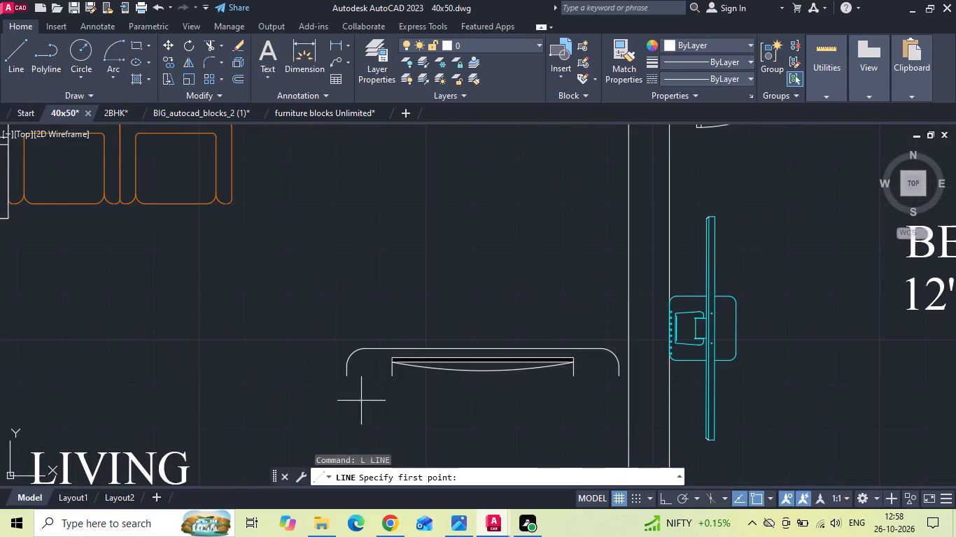
click(344, 378)
click(622, 374)
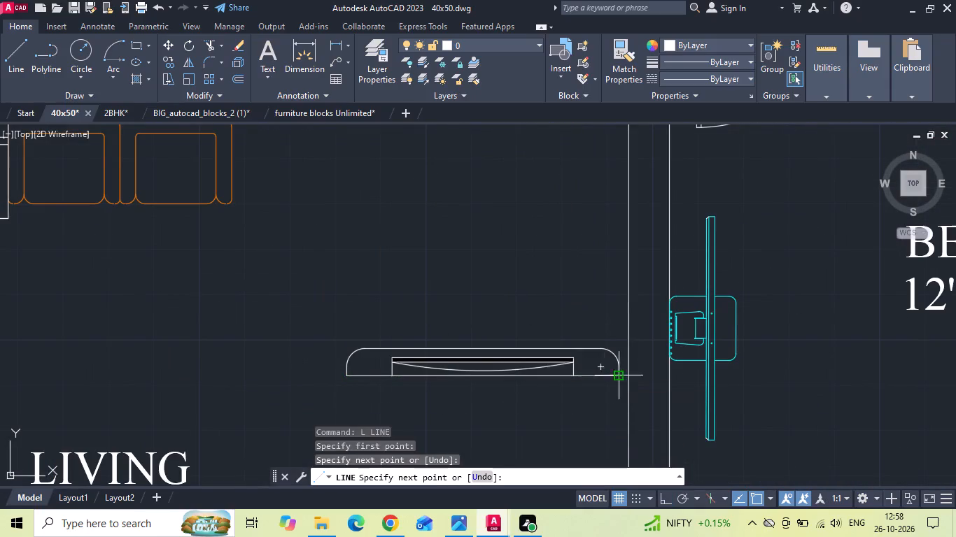
key(Escape)
Rotate the whole TV unit 90° counterclockwise so its flat back faces the wall shared with the bedroom.
scroll(570, 324, down, 4)
scroll(570, 324, up, 2)
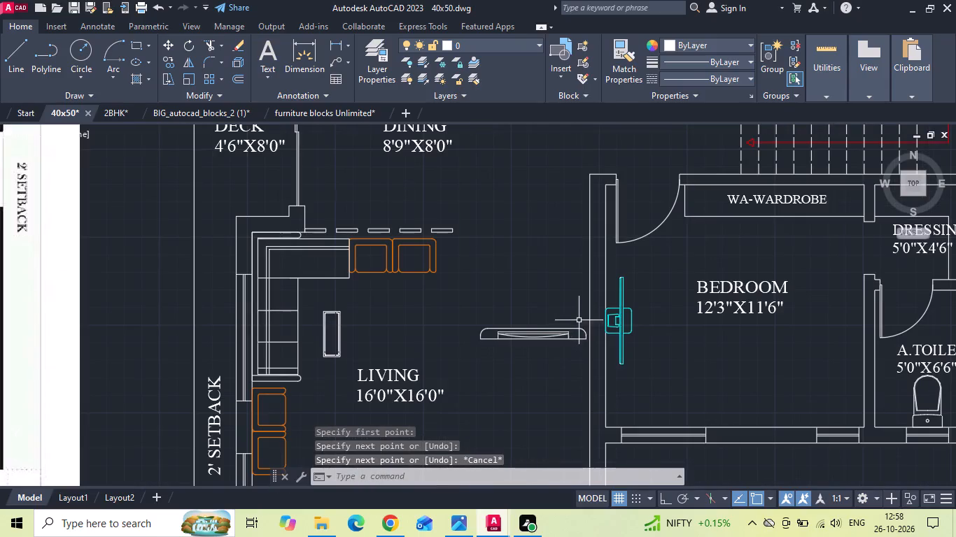
drag(579, 320, 571, 327)
click(468, 375)
scroll(547, 341, up, 2)
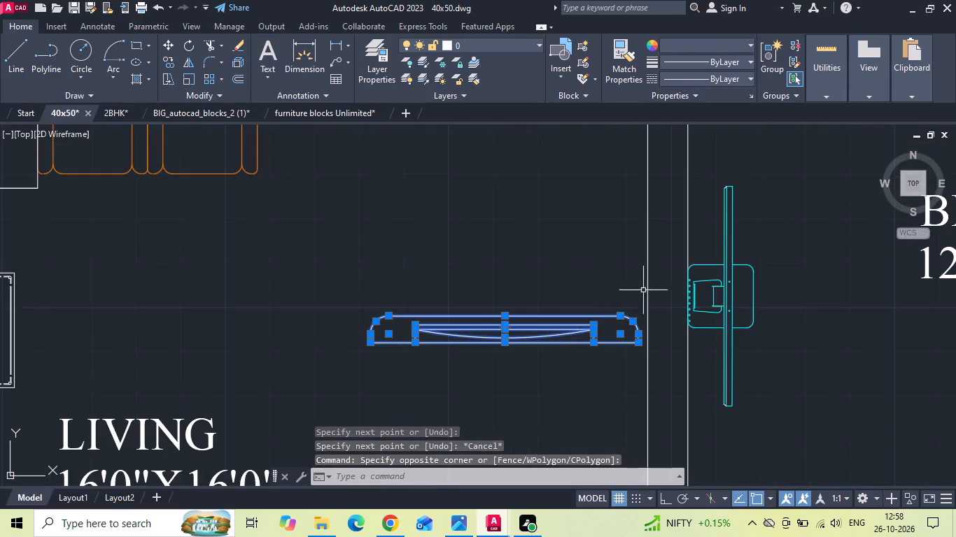
drag(644, 294, 629, 312)
drag(336, 424, 330, 418)
right_click(366, 291)
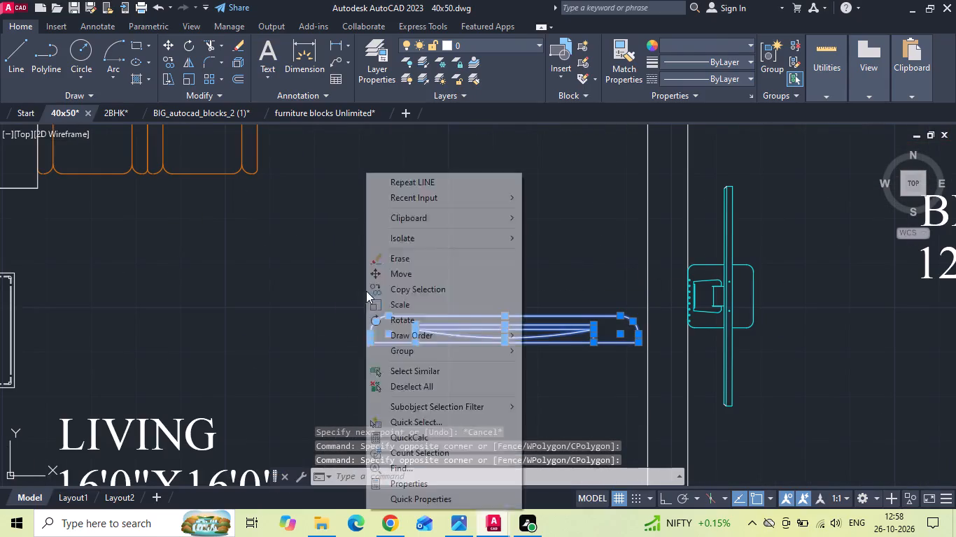
click(412, 317)
click(439, 287)
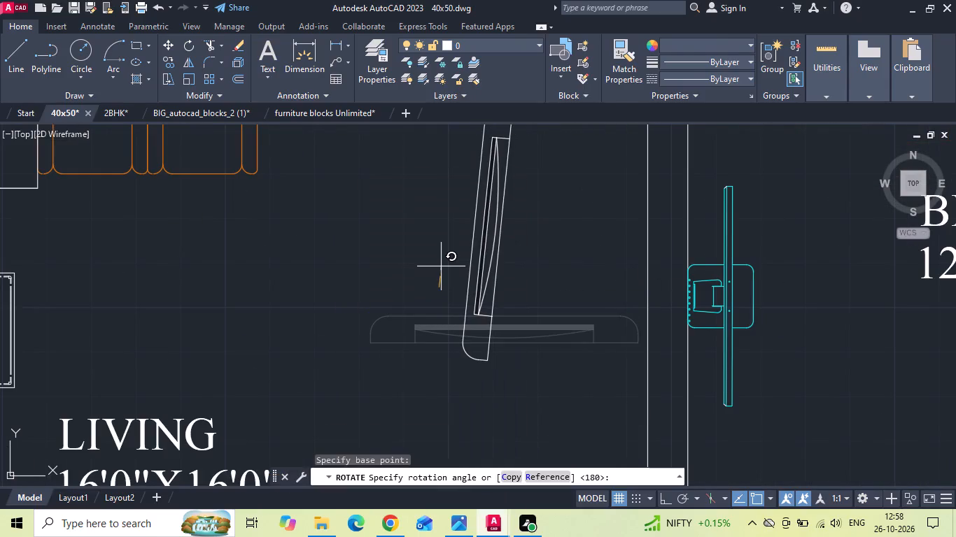
key(F8)
scroll(441, 266, down, 1)
click(441, 266)
click(458, 148)
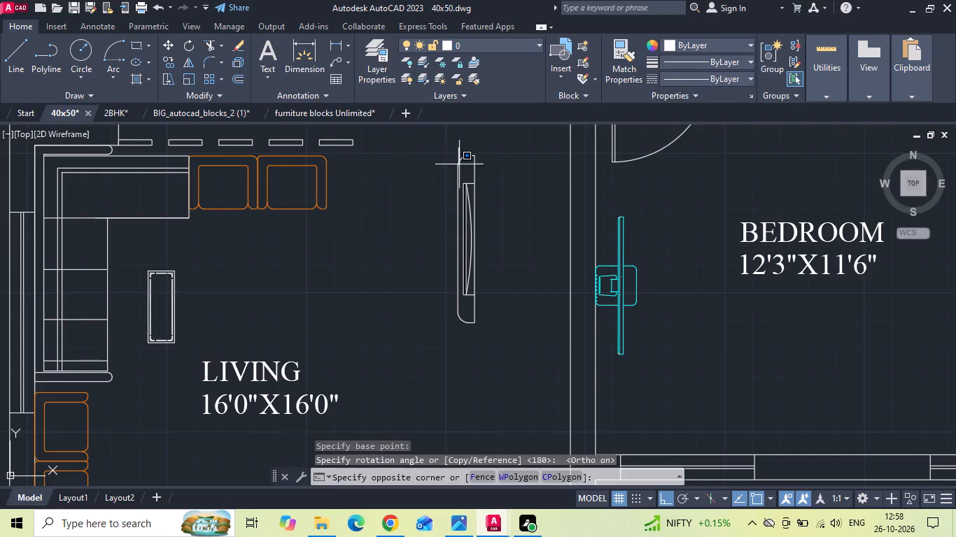
key(Escape)
Move the rotated TV unit by its flat back edge straight across onto the living room wall shared with the bedroom.
click(486, 150)
click(390, 351)
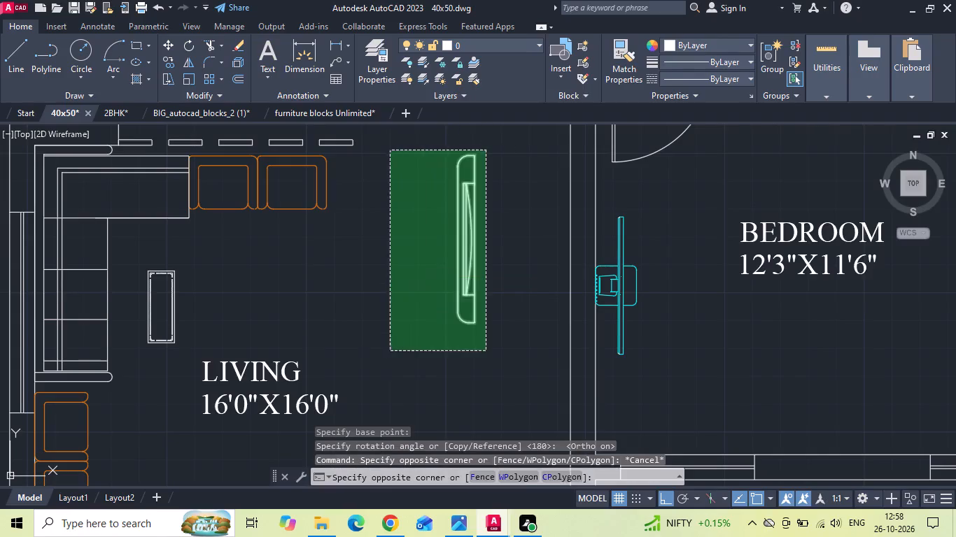
right_click(390, 351)
click(436, 120)
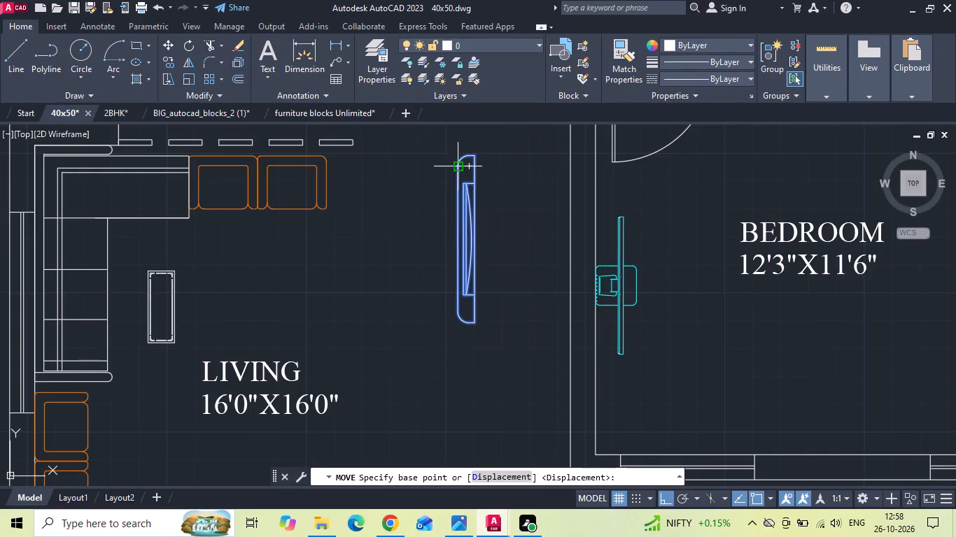
click(473, 243)
scroll(494, 244, down, 2)
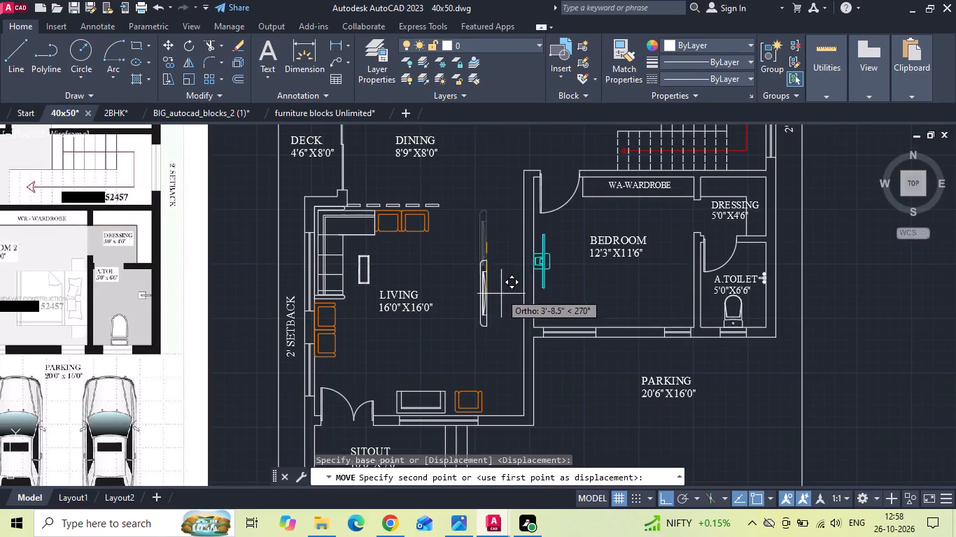
click(523, 293)
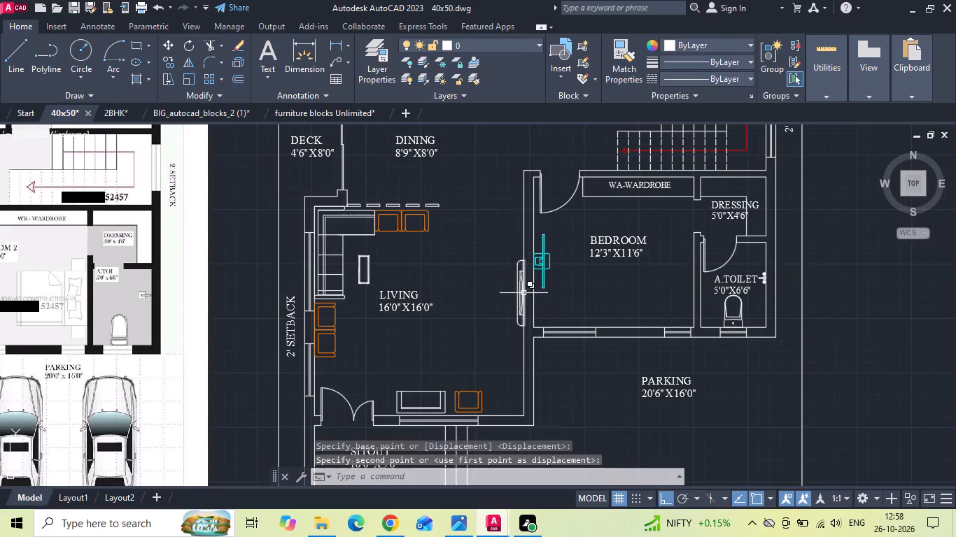
Save the drawing.
key(ctrl+s)
Copy the stove and double sink together from the finished ground floor plan's kitchen into the 40x50 kitchen, aligned at the room's inner top-left corner.
scroll(484, 312, down, 2)
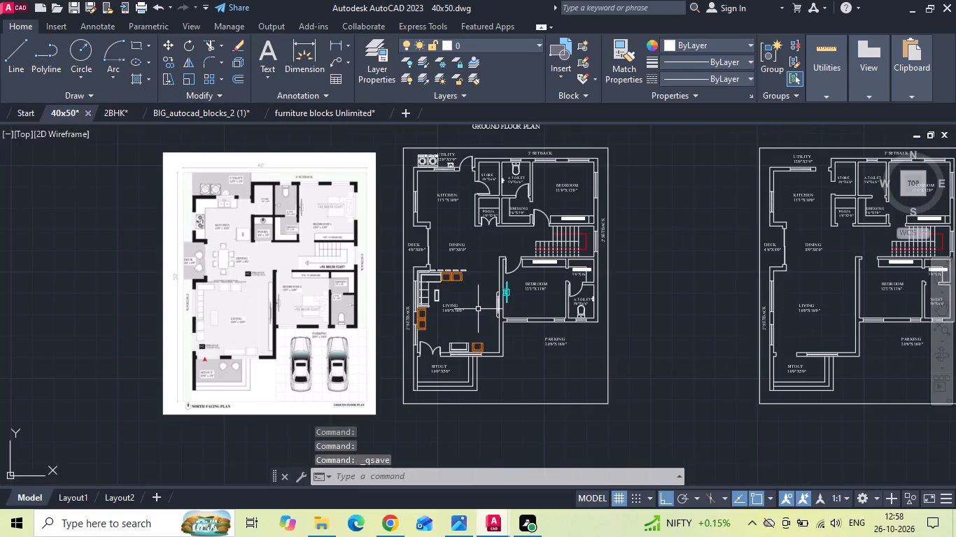
scroll(473, 304, up, 1)
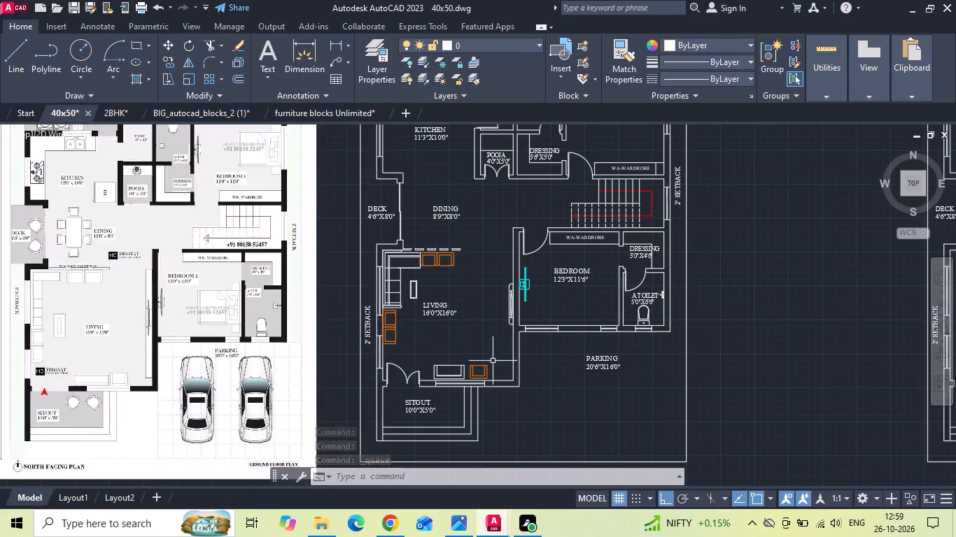
scroll(500, 391, down, 1)
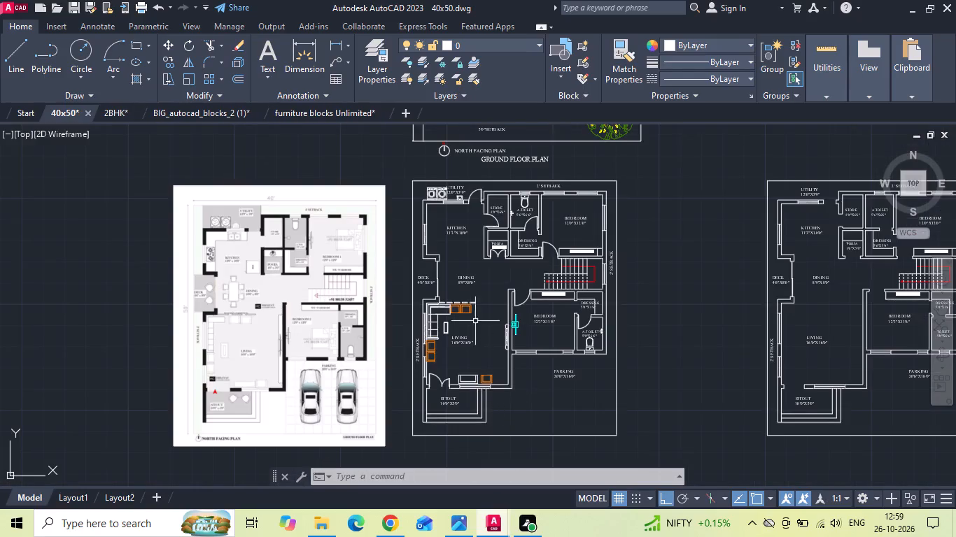
scroll(386, 355, down, 1)
middle_drag(428, 253, 421, 277)
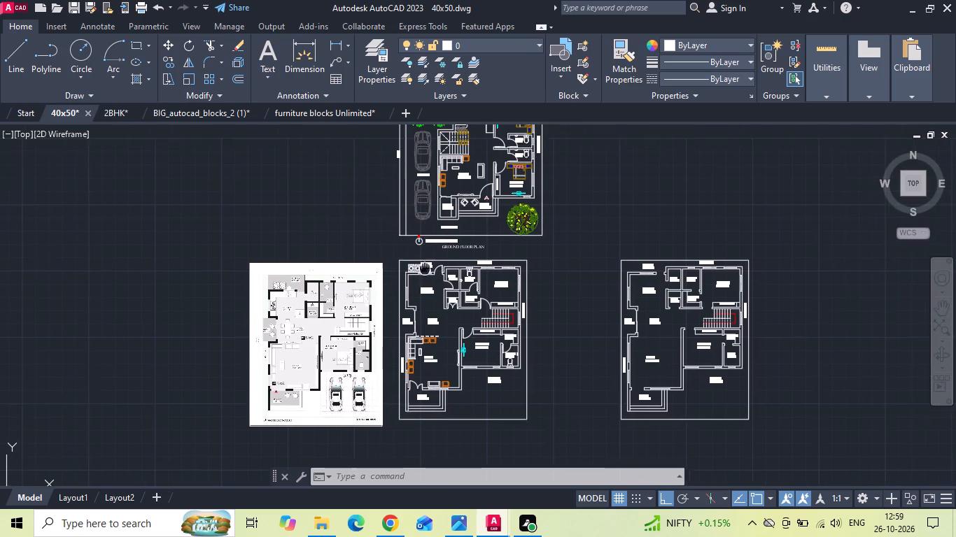
middle_drag(421, 277, 416, 293)
scroll(457, 155, up, 3)
middle_drag(445, 187, 418, 299)
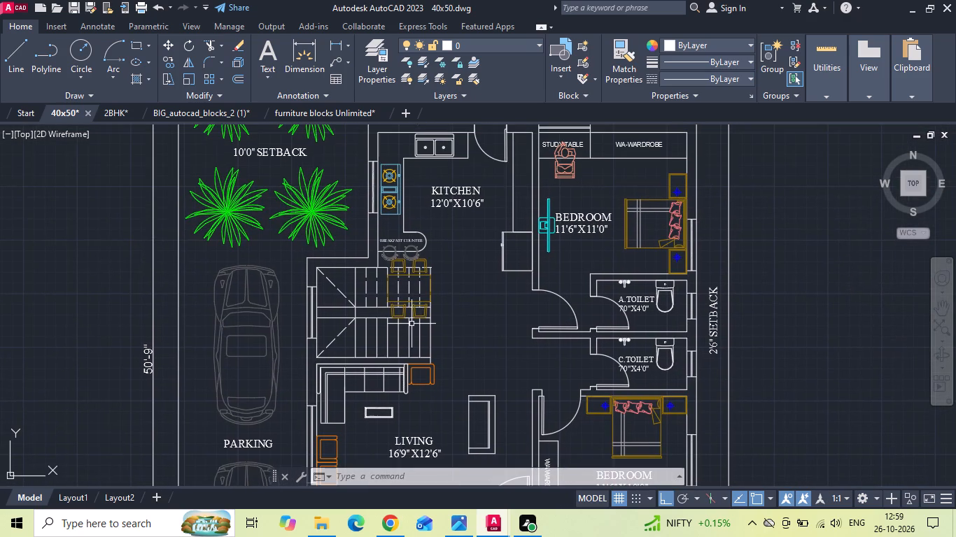
click(390, 178)
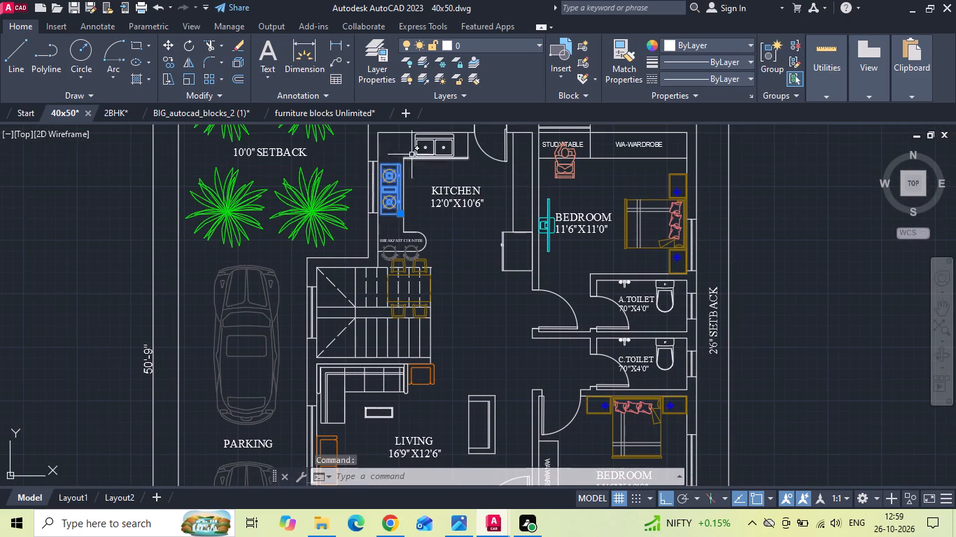
click(428, 148)
right_click(428, 148)
click(451, 259)
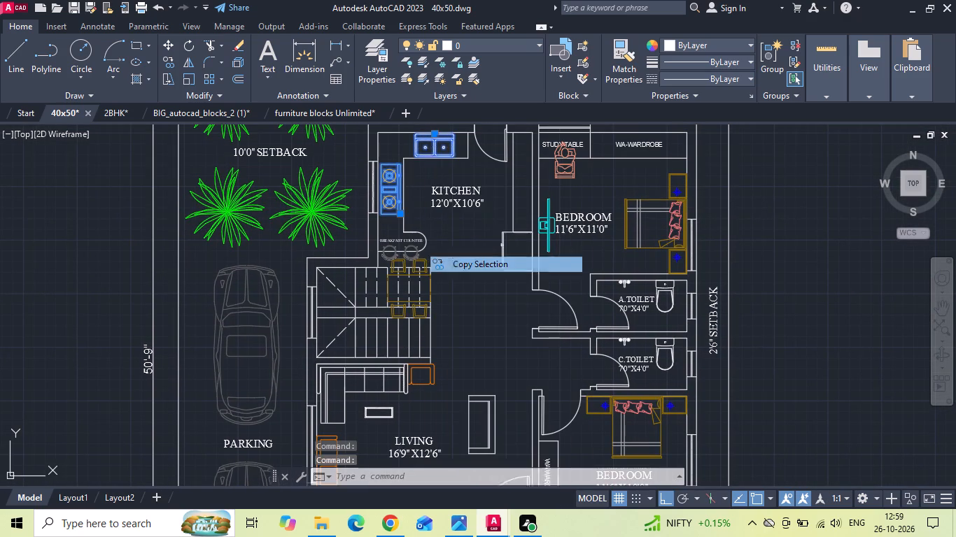
click(376, 134)
scroll(379, 135, down, 3)
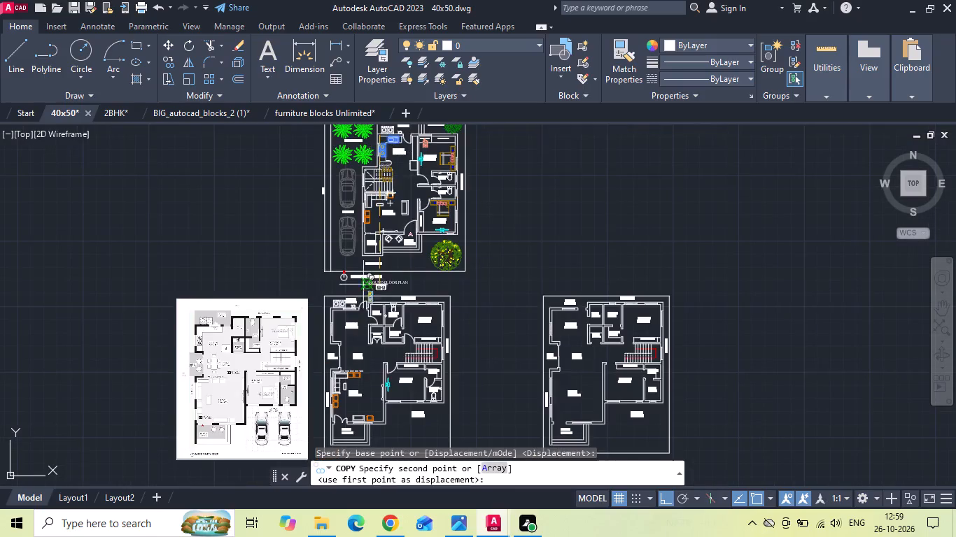
scroll(338, 338, up, 3)
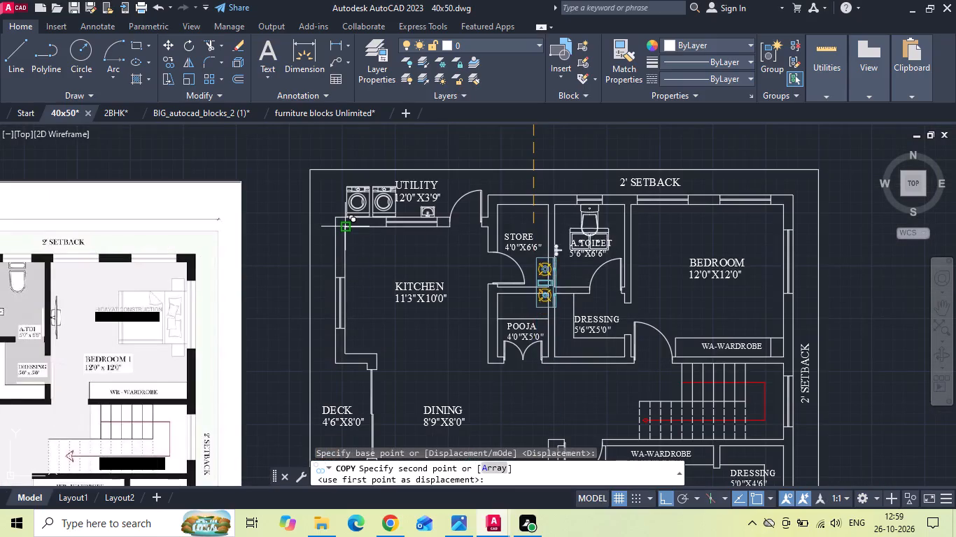
click(344, 222)
middle_drag(346, 221, 366, 217)
key(Escape)
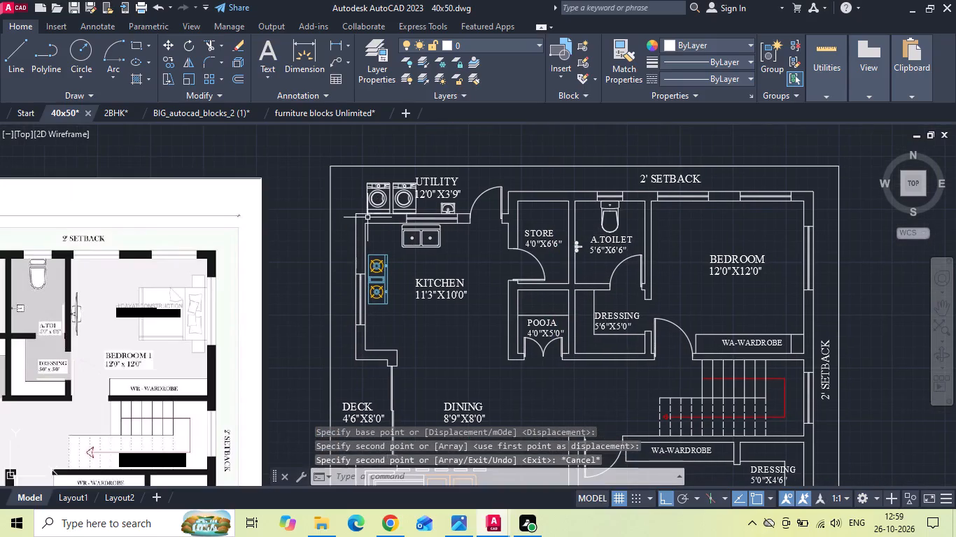
Offset the kitchen's left and top inner wall lines 2' into the room to outline the L-shaped counter.
text(O 2)
key(apostrophe)
key(Return)
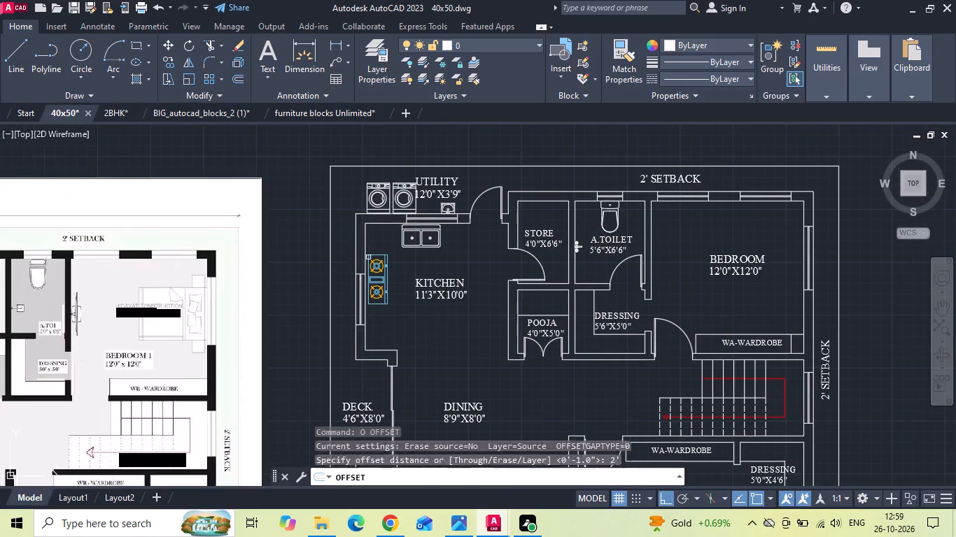
click(367, 242)
click(378, 231)
scroll(379, 229, up, 1)
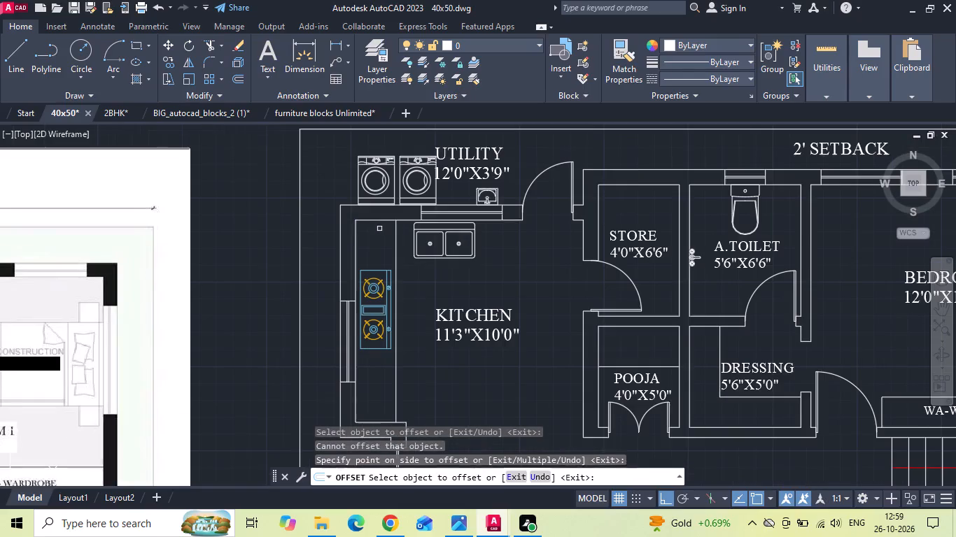
click(379, 218)
click(368, 236)
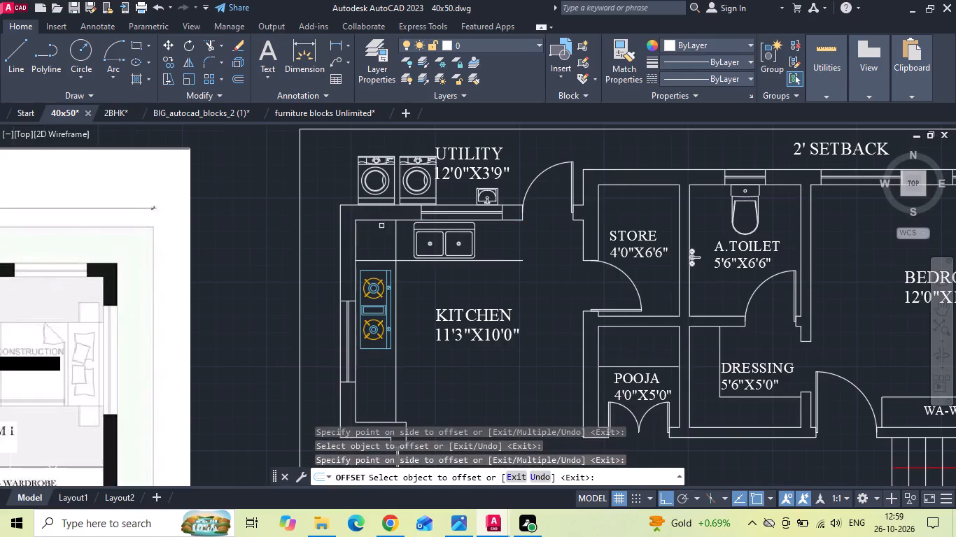
middle_click(381, 226)
scroll(518, 222, down, 2)
key(Escape)
Draw a vertical line closing the sink counter's open end at the wall corner beside the utility door.
scroll(499, 227, up, 1)
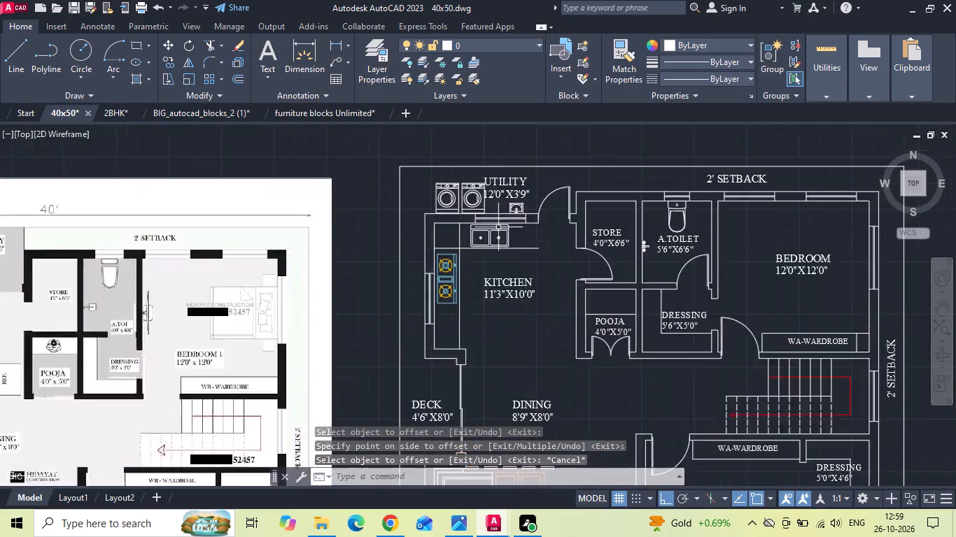
scroll(498, 227, up, 1)
key(l)
key(space)
scroll(559, 231, up, 2)
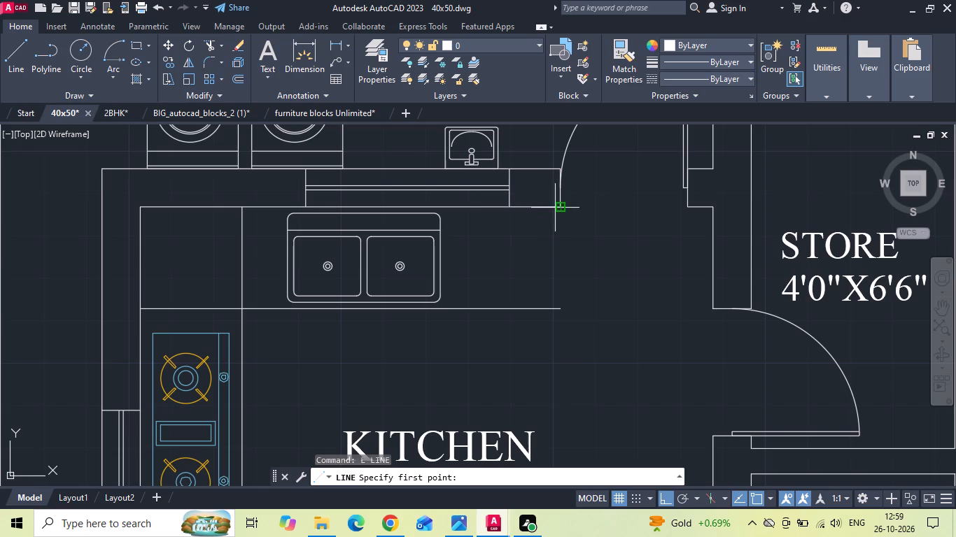
click(559, 208)
click(563, 307)
key(Escape)
Move the sink counter's end line 6" left, away from the utility door opening.
drag(563, 276, 526, 257)
click(506, 255)
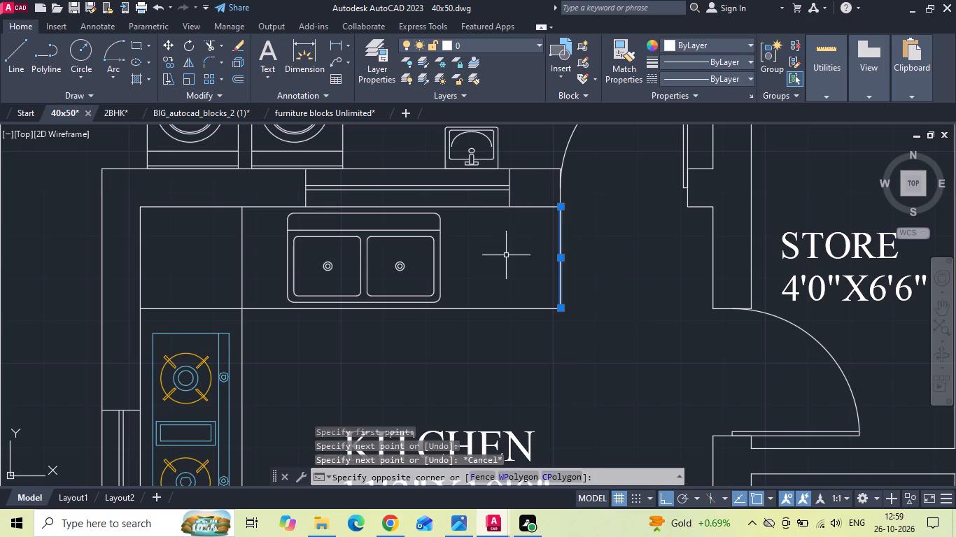
right_click(506, 255)
click(540, 255)
drag(652, 268, 618, 268)
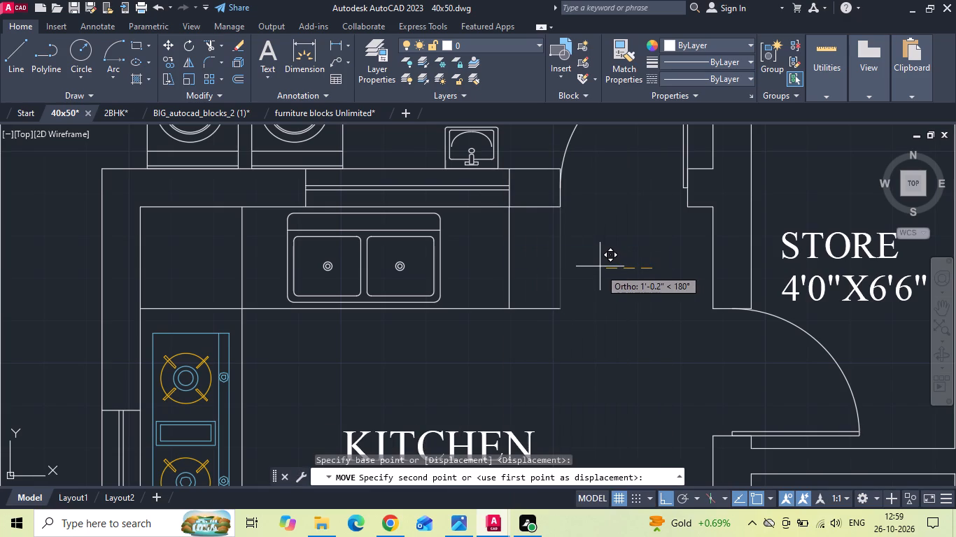
text(6 TR)
Trim the counter line beyond the end line and the overlapping counter lines at the inner corner to form a clean L-shape.
key(space)
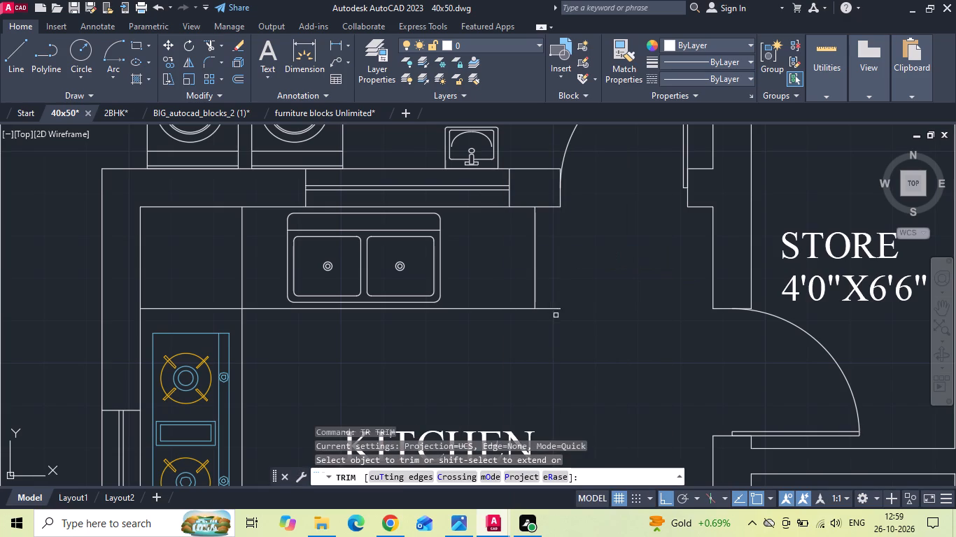
click(553, 313)
click(554, 280)
drag(214, 310, 242, 282)
drag(251, 266, 241, 265)
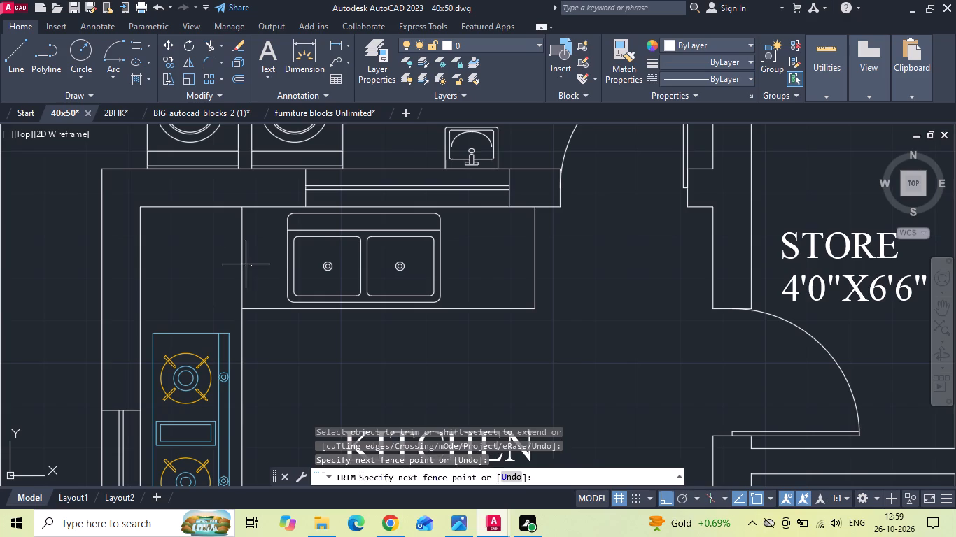
drag(241, 265, 237, 266)
click(212, 275)
key(Escape)
Move the double sink about 6" right along the counter so it sits in front of the window.
click(320, 257)
click(255, 264)
right_click(251, 262)
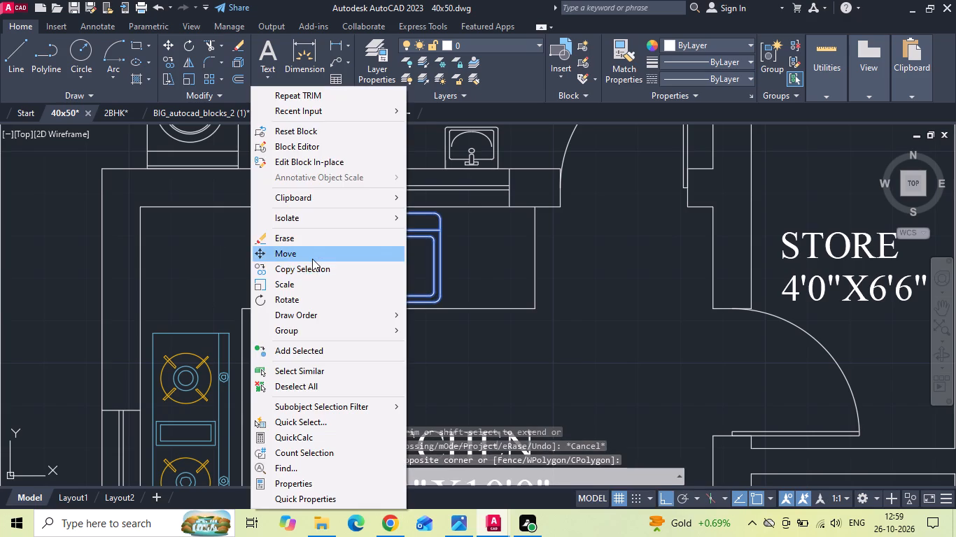
click(312, 259)
click(342, 362)
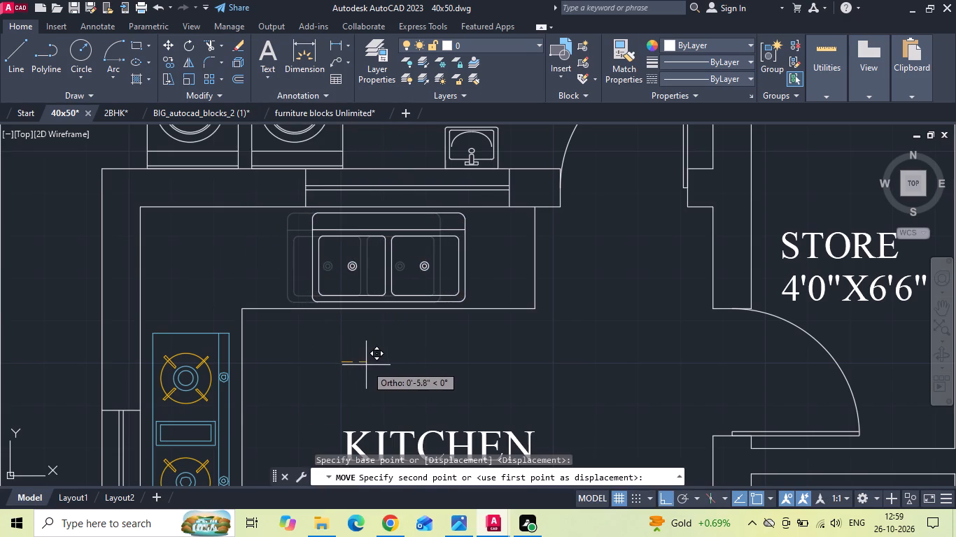
click(366, 365)
Move the stove straight down the left counter so it sits in front of the kitchen's side window.
scroll(385, 264, down, 2)
middle_drag(353, 354, 357, 293)
click(324, 274)
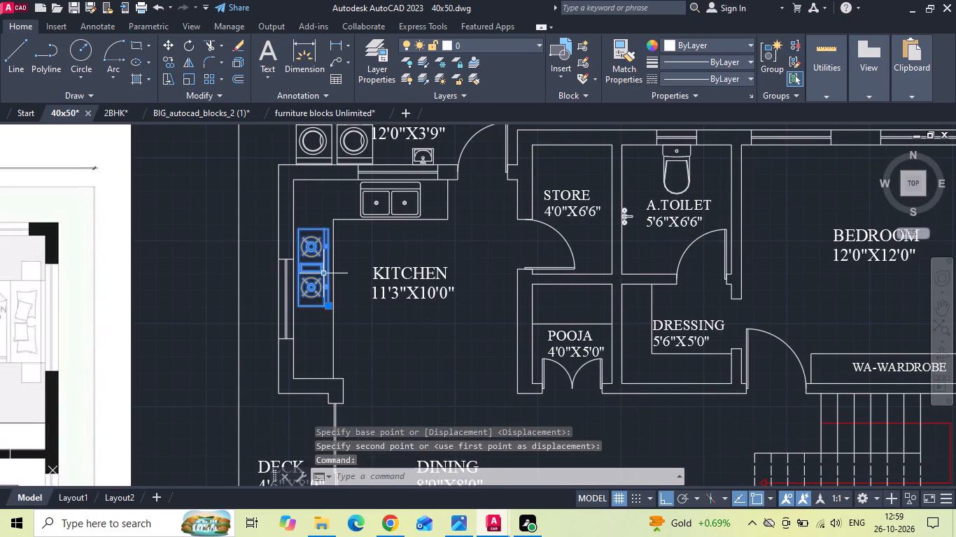
right_click(323, 273)
click(360, 251)
click(377, 308)
click(376, 323)
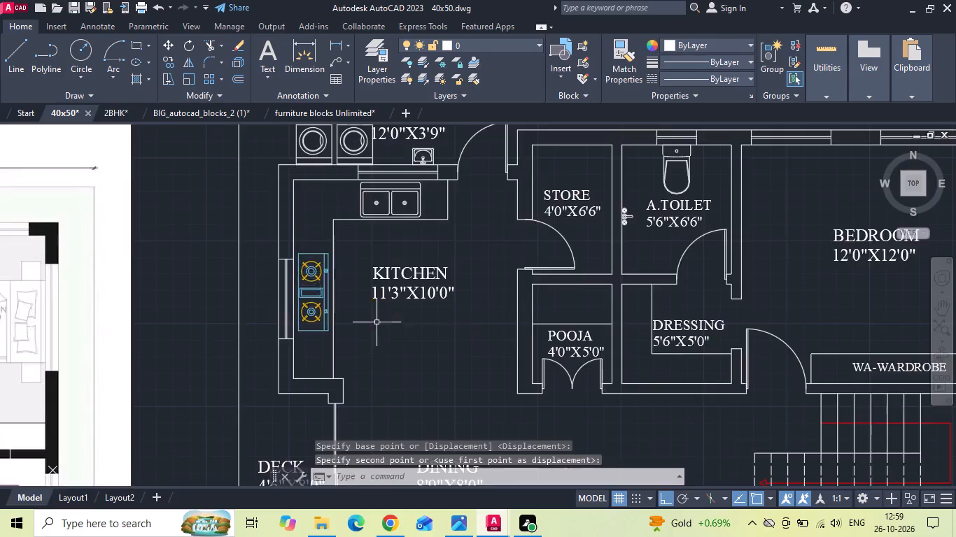
Save the drawing.
scroll(454, 299, down, 2)
middle_drag(377, 311, 419, 294)
key(ctrl+s)
key(ctrl+s)
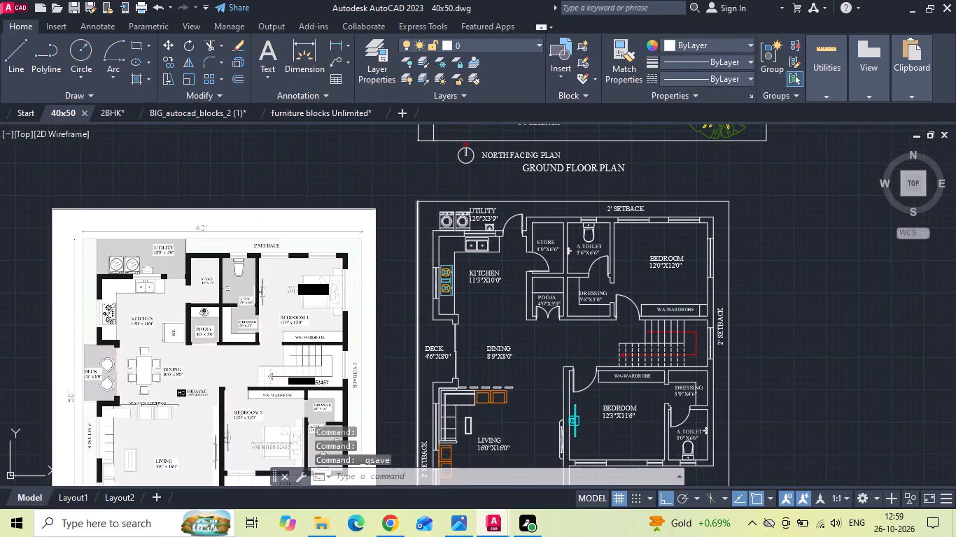
Copy the refrigerator from the finished ground floor plan to the open area between the 40x50 kitchen and pooja room, with Ortho off.
scroll(435, 317, down, 2)
scroll(505, 152, up, 2)
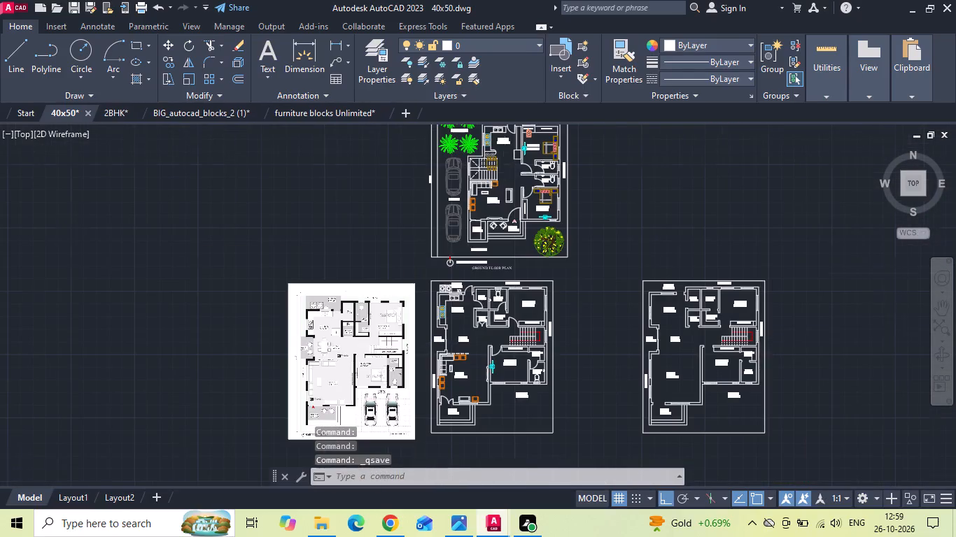
click(530, 162)
click(516, 170)
right_click(516, 171)
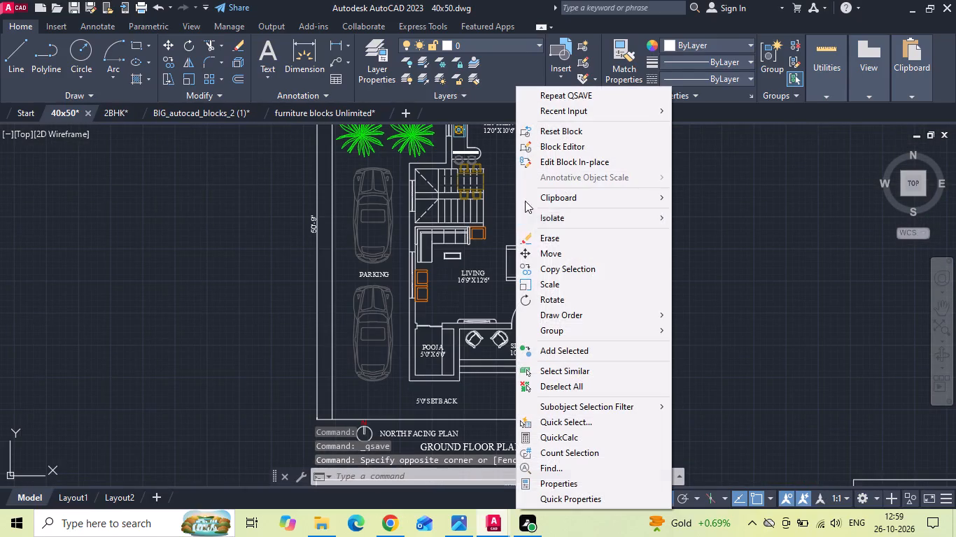
click(547, 264)
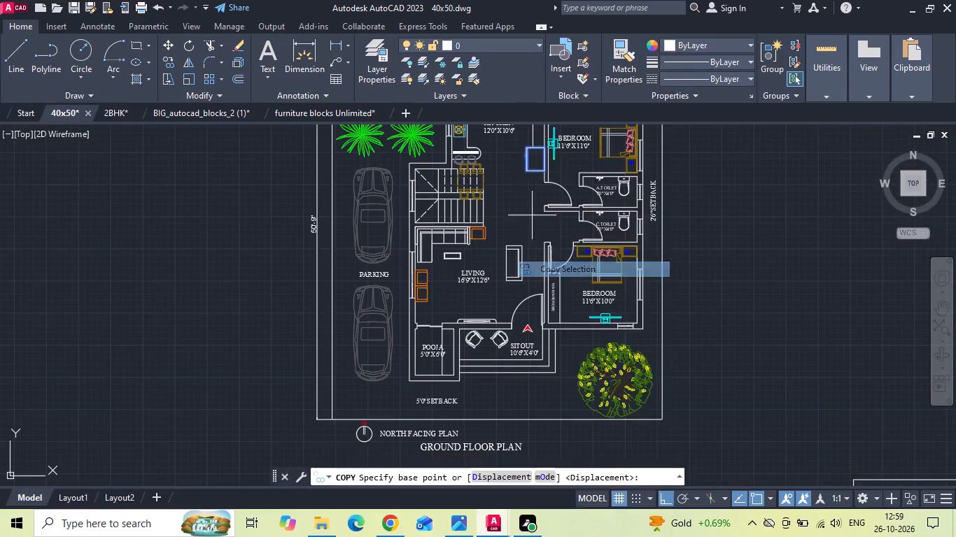
click(529, 189)
scroll(501, 240, down, 2)
middle_drag(492, 339, 498, 281)
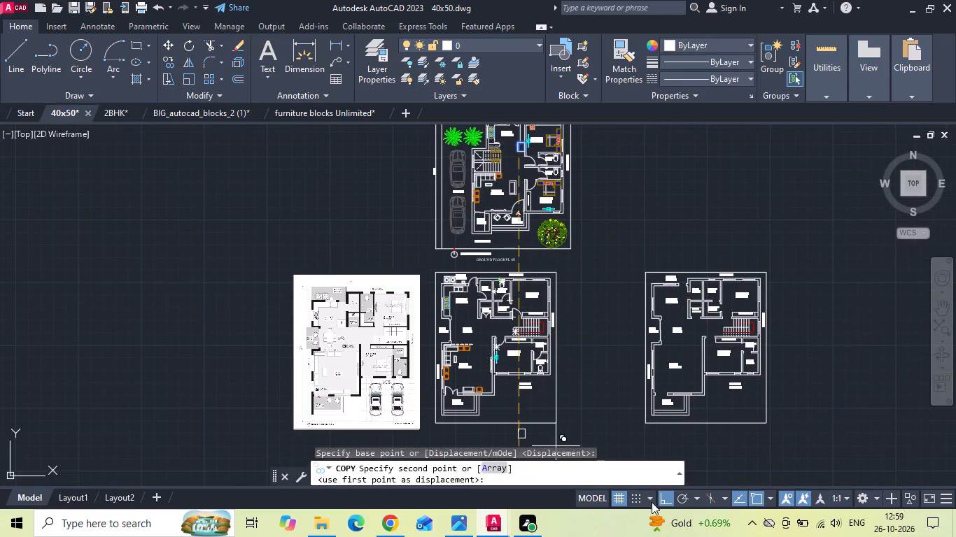
click(663, 492)
scroll(523, 335, up, 3)
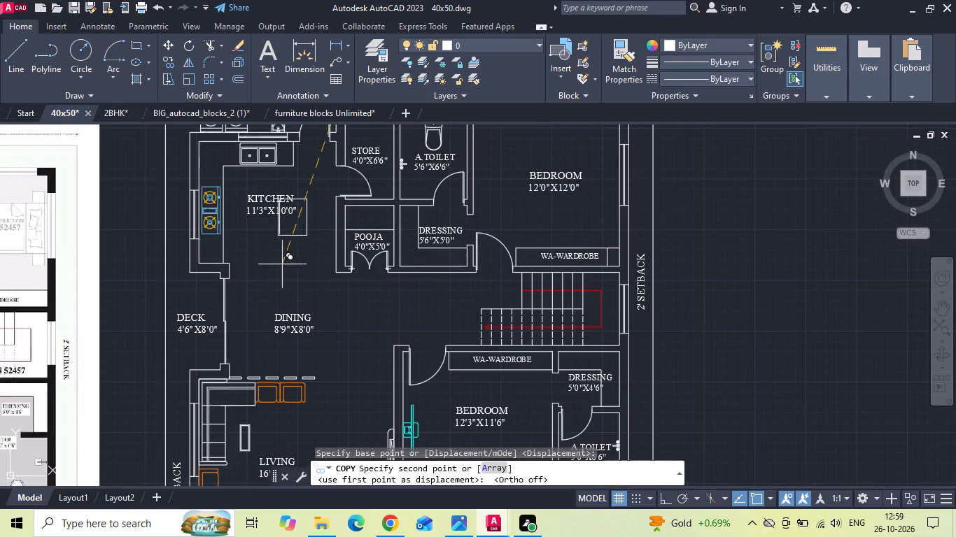
click(297, 295)
middle_drag(376, 299, 528, 308)
scroll(535, 311, down, 1)
key(Escape)
Move the copied refrigerator by its lower-right corner onto the lower-left outer corner of the pooja room wall.
scroll(510, 280, up, 3)
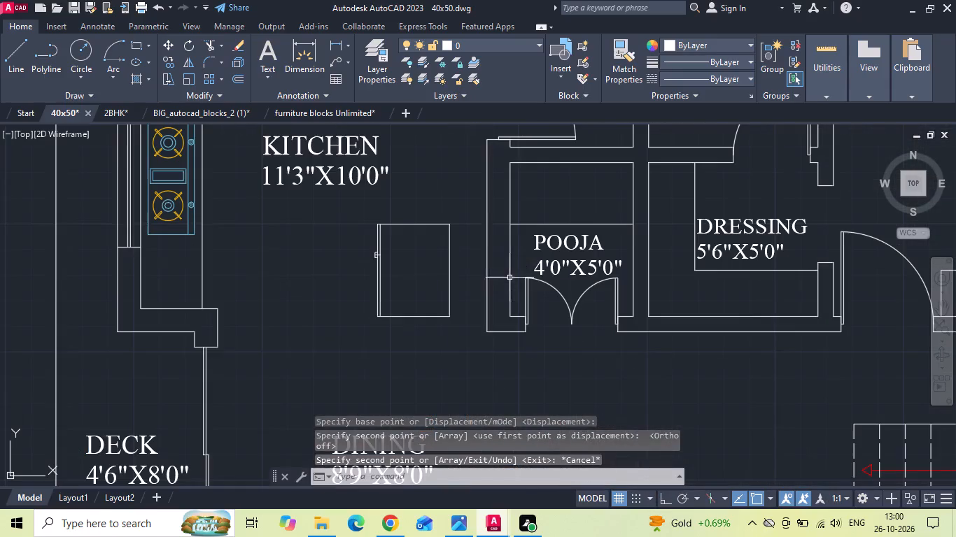
drag(478, 255, 467, 257)
click(429, 273)
right_click(428, 273)
click(470, 255)
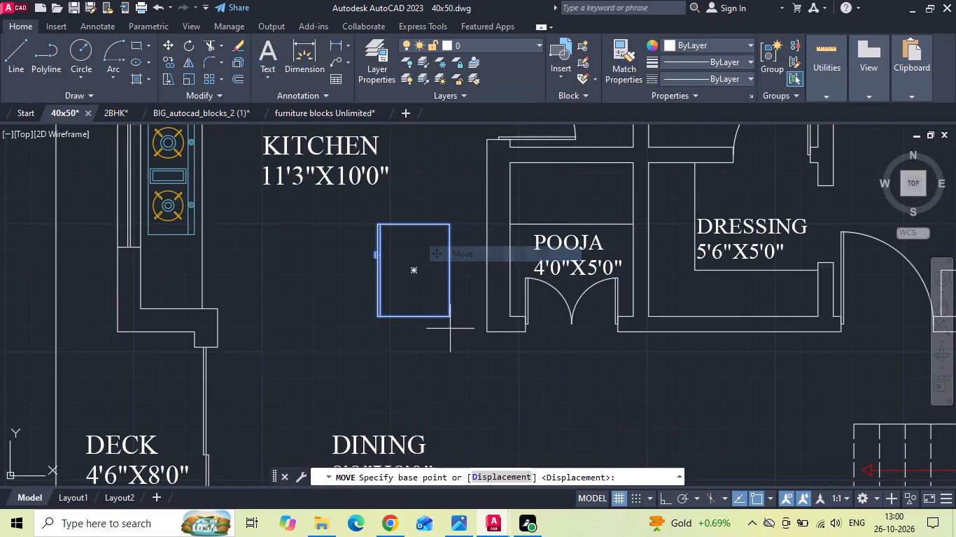
click(446, 320)
click(486, 331)
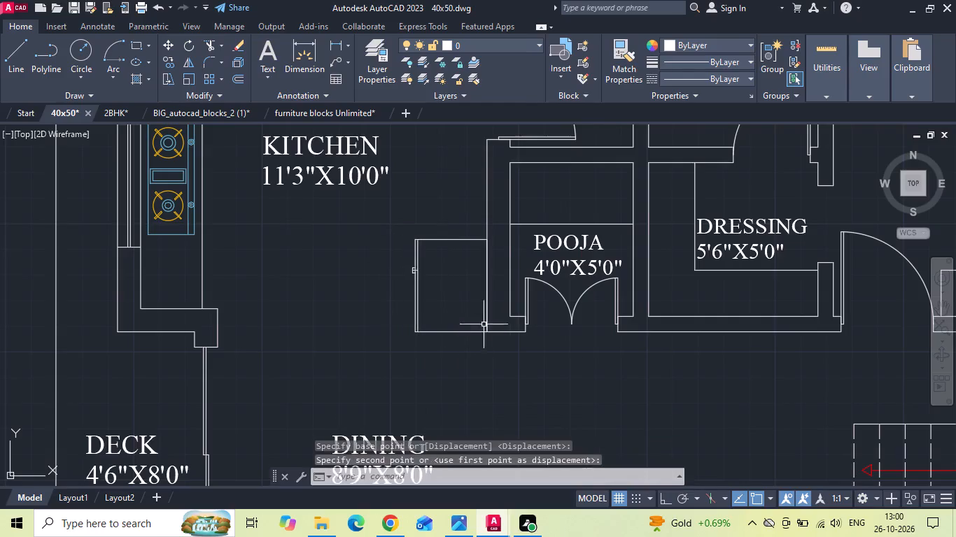
Move the refrigerator 6" straight up along the pooja room wall with Ortho on.
scroll(481, 280, down, 3)
scroll(468, 277, up, 2)
click(481, 266)
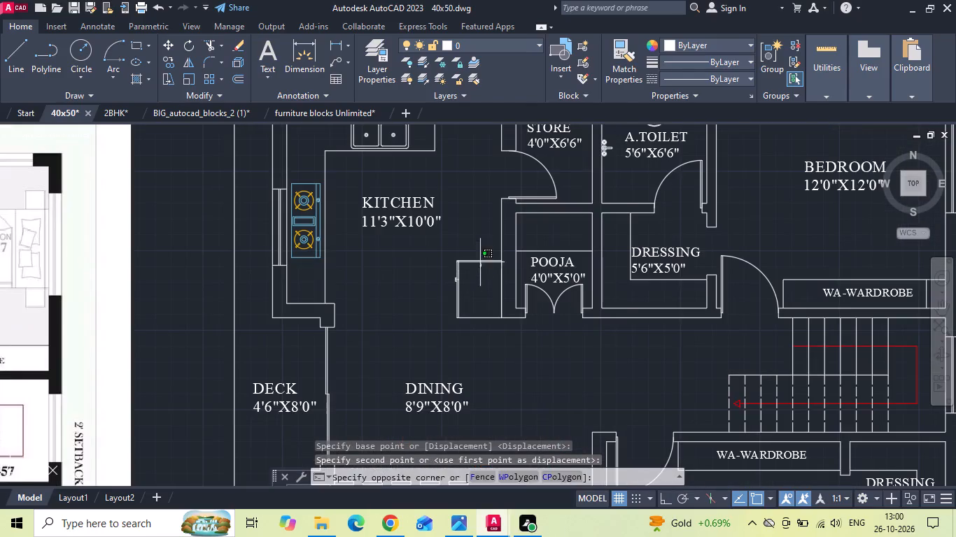
click(472, 240)
right_click(470, 236)
click(493, 258)
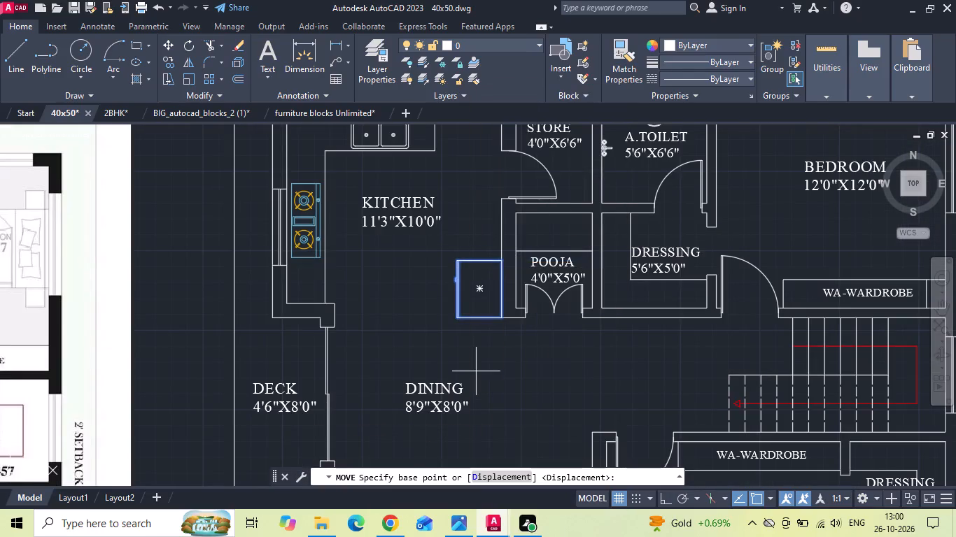
key(F8)
click(475, 375)
text(6)
key(space)
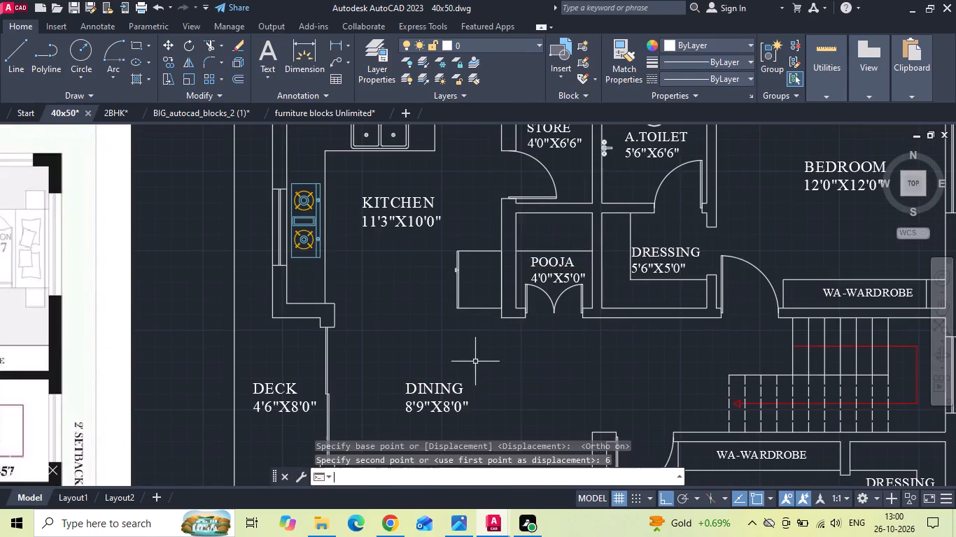
Copy the wall-mounted TV unit from the 12'3"X11'6" bedroom to the left wall of the 12'0"X12'0" bedroom.
scroll(479, 352, down, 2)
middle_drag(456, 341, 481, 294)
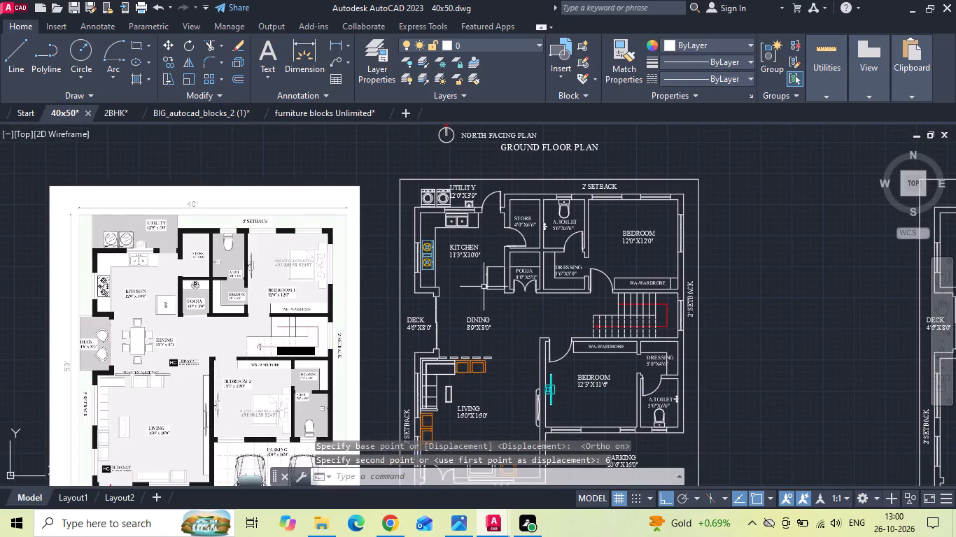
scroll(482, 184, down, 1)
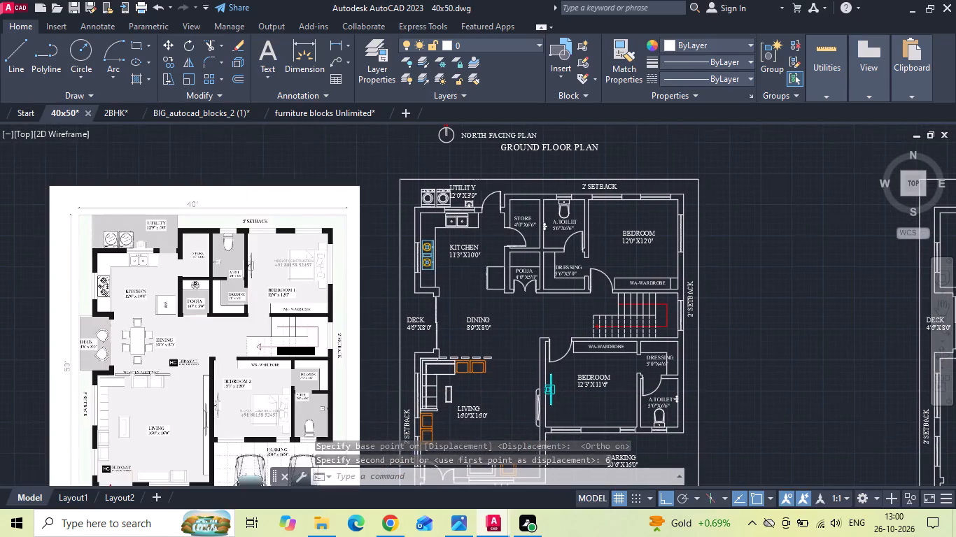
scroll(516, 310, up, 2)
click(537, 313)
right_click(537, 313)
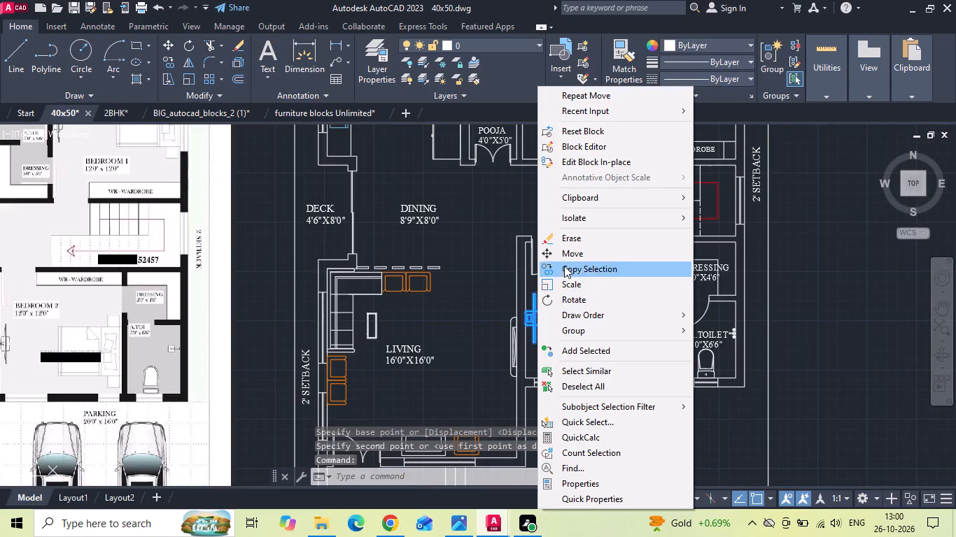
click(564, 266)
scroll(537, 324, up, 3)
click(488, 303)
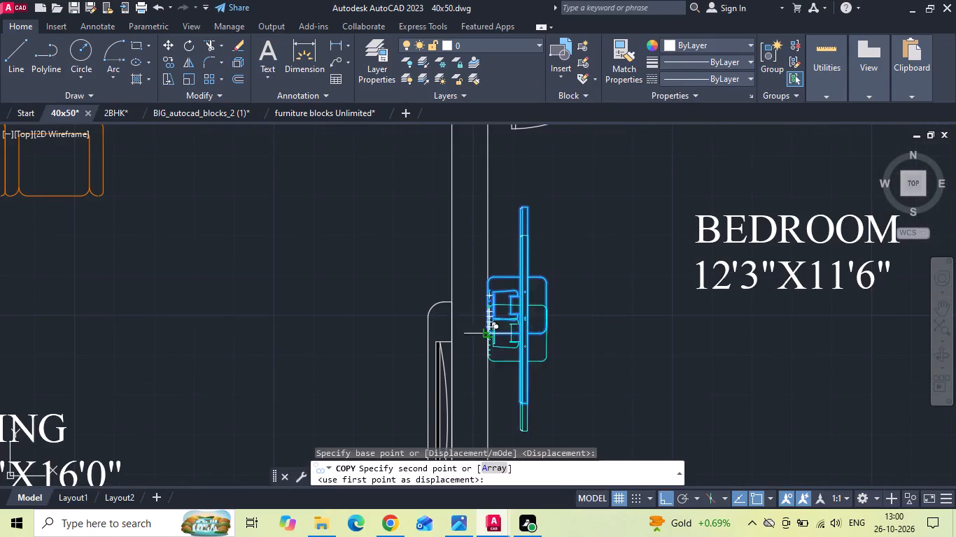
scroll(488, 337, down, 4)
scroll(546, 203, up, 1)
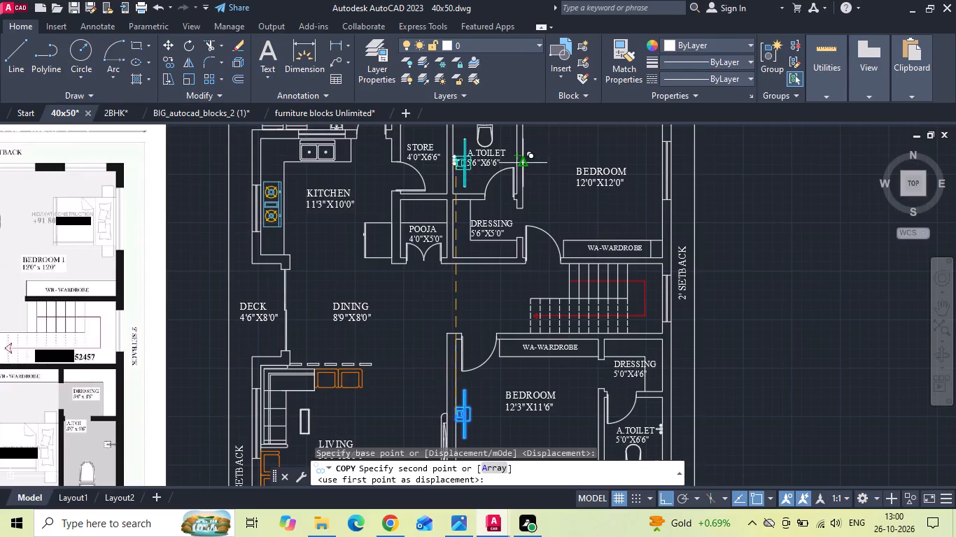
click(523, 161)
scroll(581, 217, down, 1)
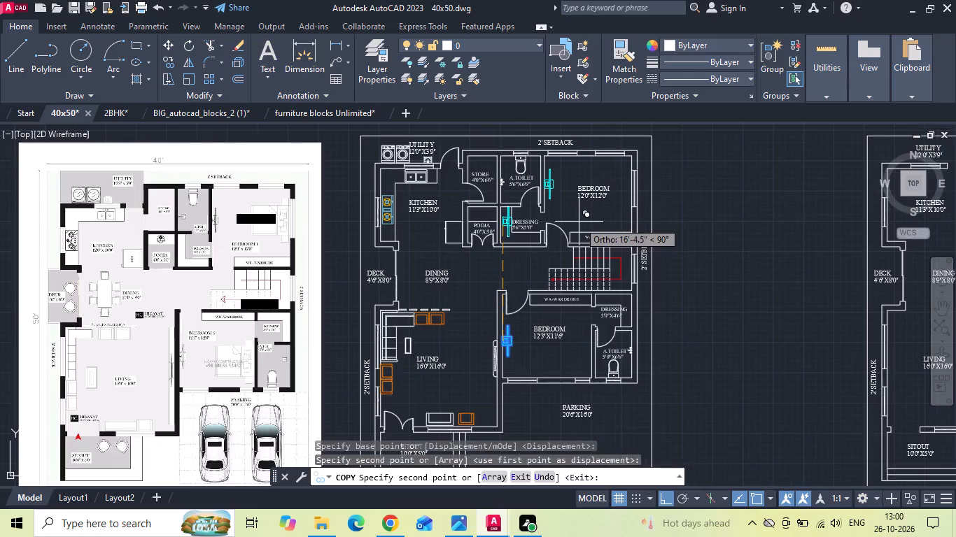
key(Escape)
Save the drawing.
key(ctrl+s)
Browse to the desktop INTERNSHIP folder's 16102026 subfolder and preview the 50x40, 46x49 and 45x45 drawings for reusable furniture.
scroll(574, 252, down, 2)
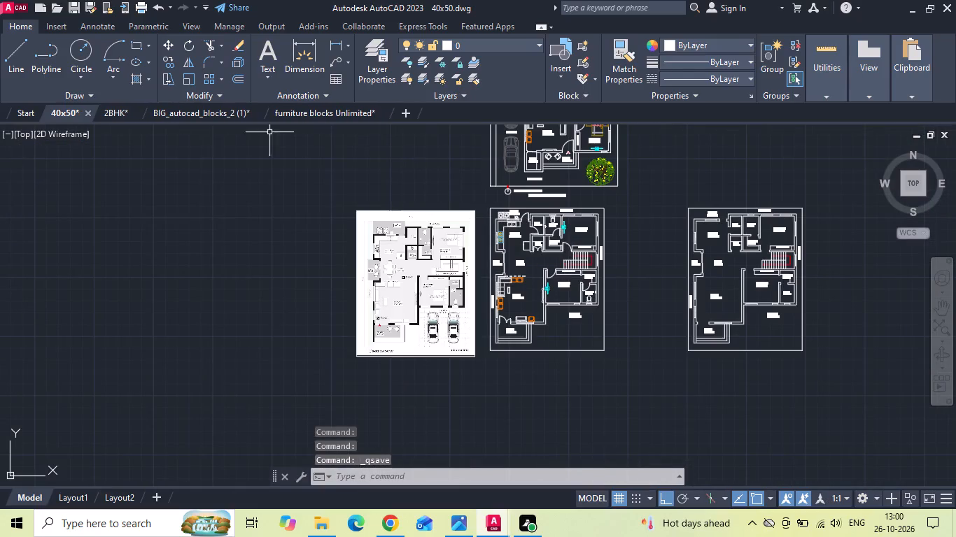
click(10, 6)
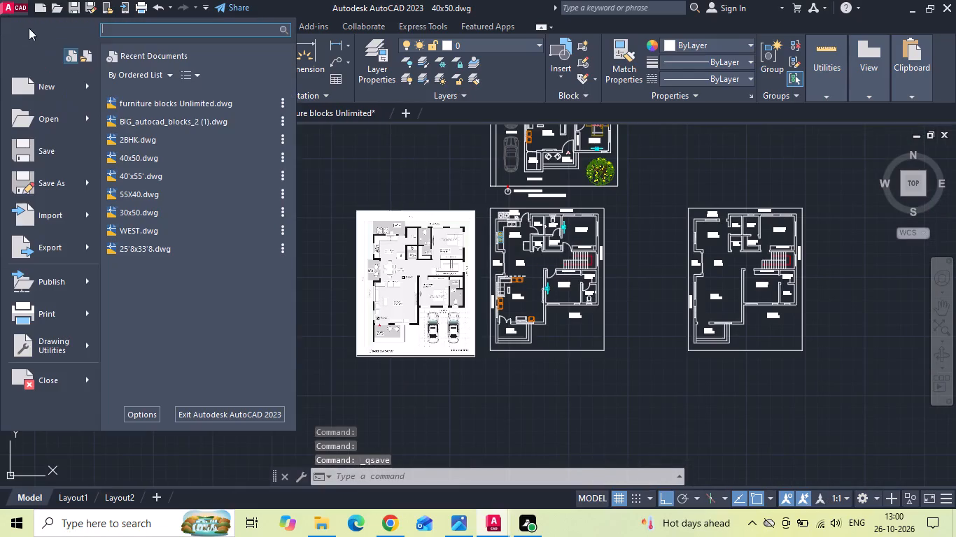
click(34, 113)
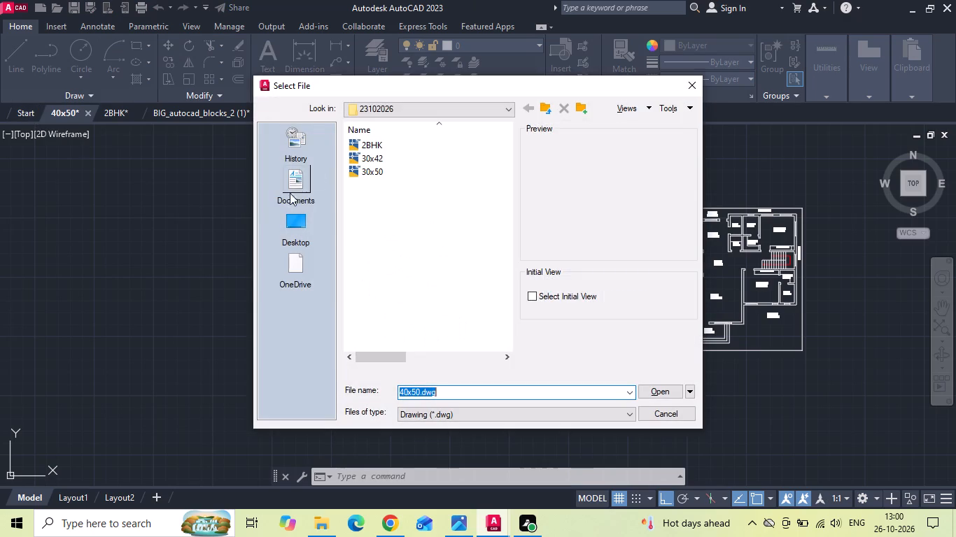
click(277, 226)
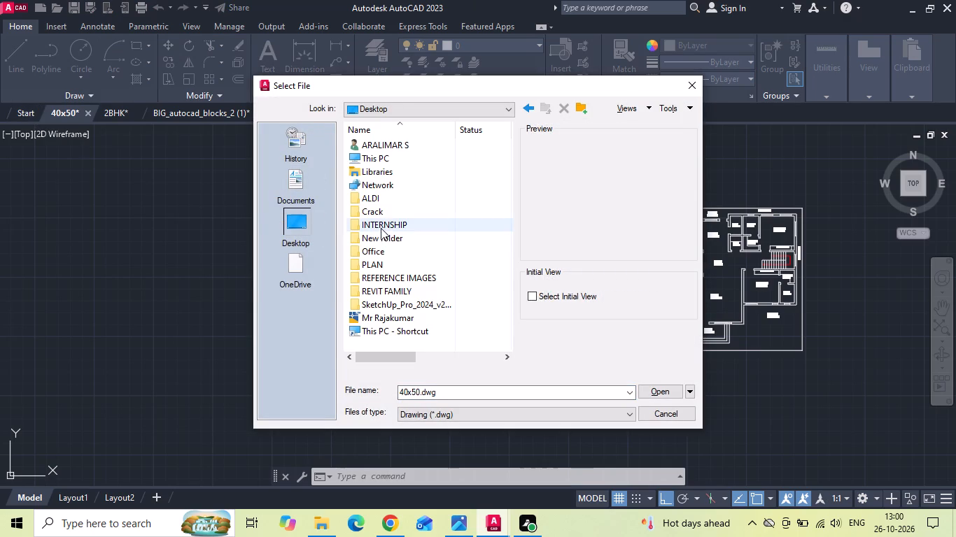
double_click(381, 228)
double_click(381, 228)
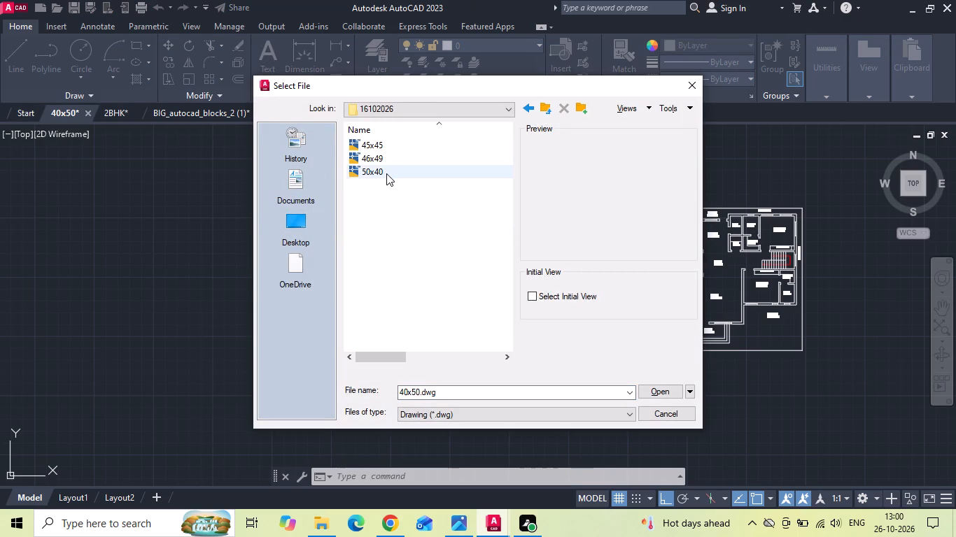
click(386, 171)
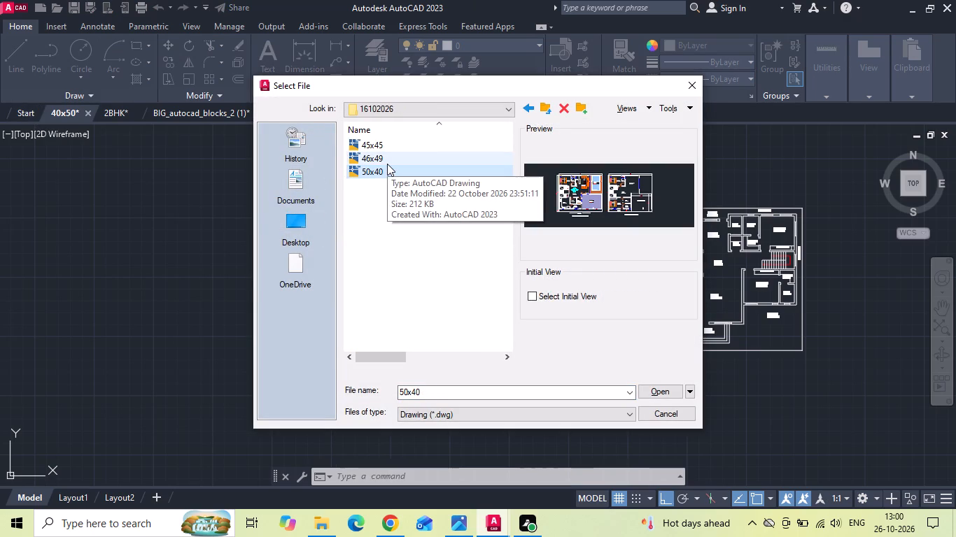
click(388, 164)
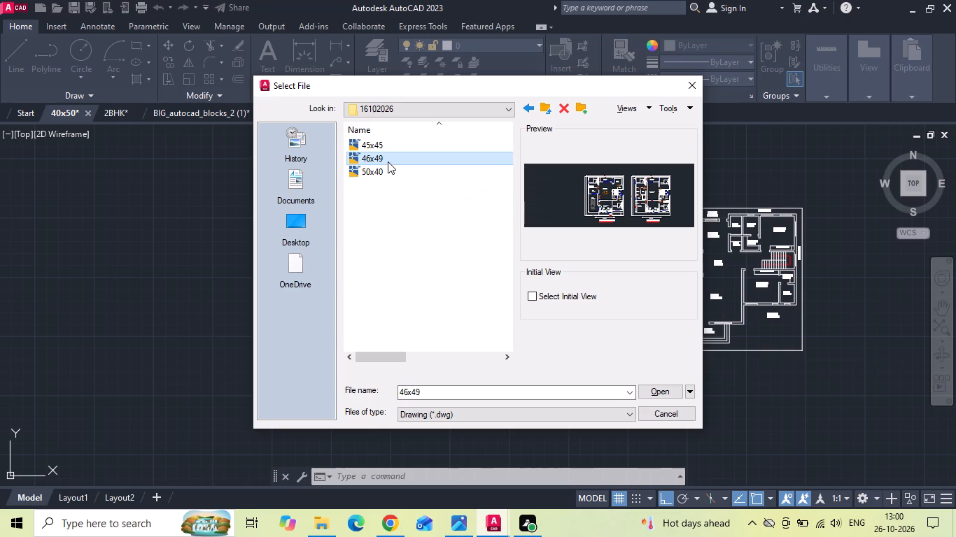
click(392, 146)
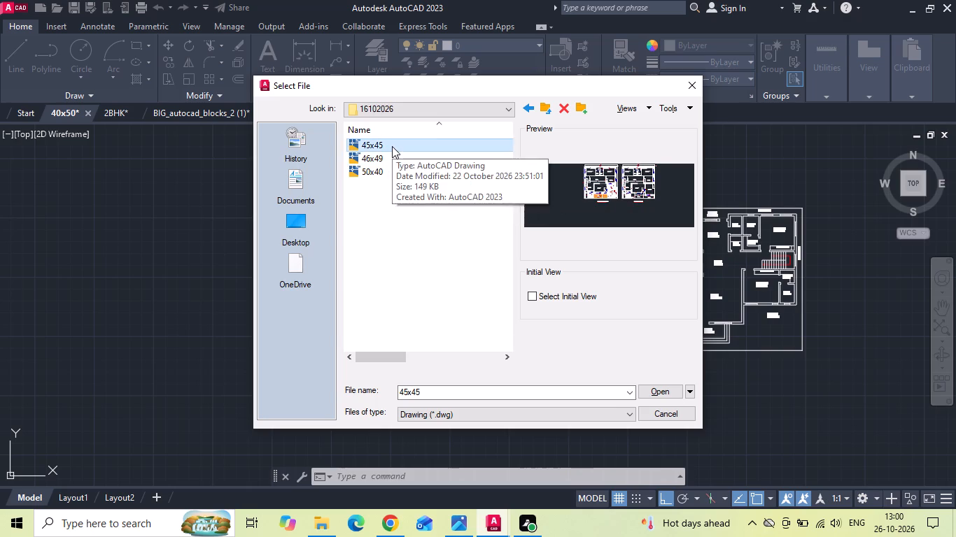
Open the 45x45 plan drawing from the 17102026 folder, choosing the External References palette for the unresolved reference.
click(521, 108)
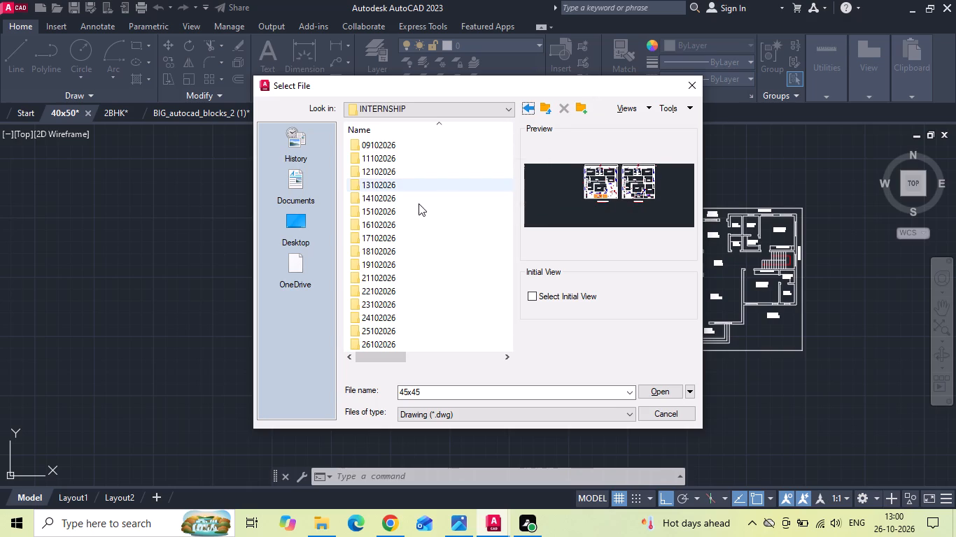
double_click(394, 241)
click(384, 158)
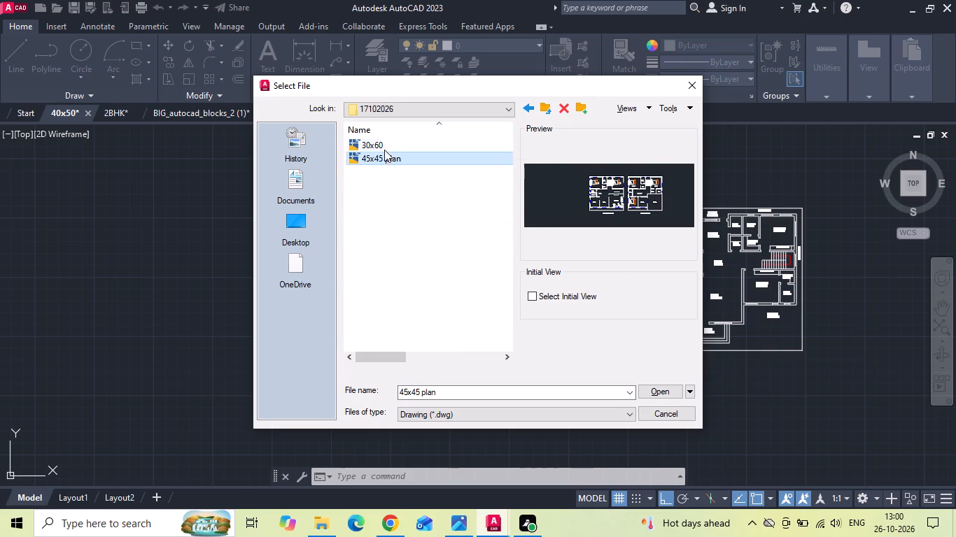
click(384, 144)
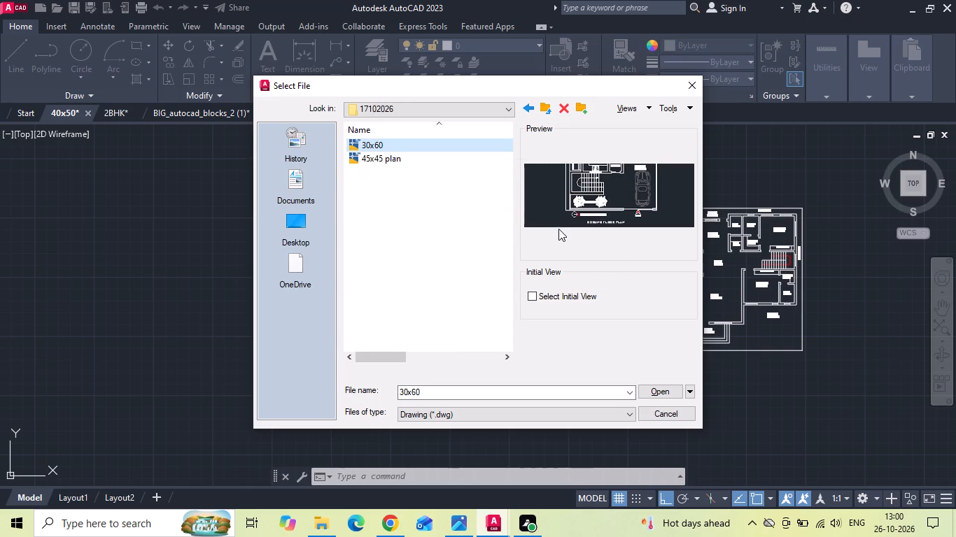
click(454, 161)
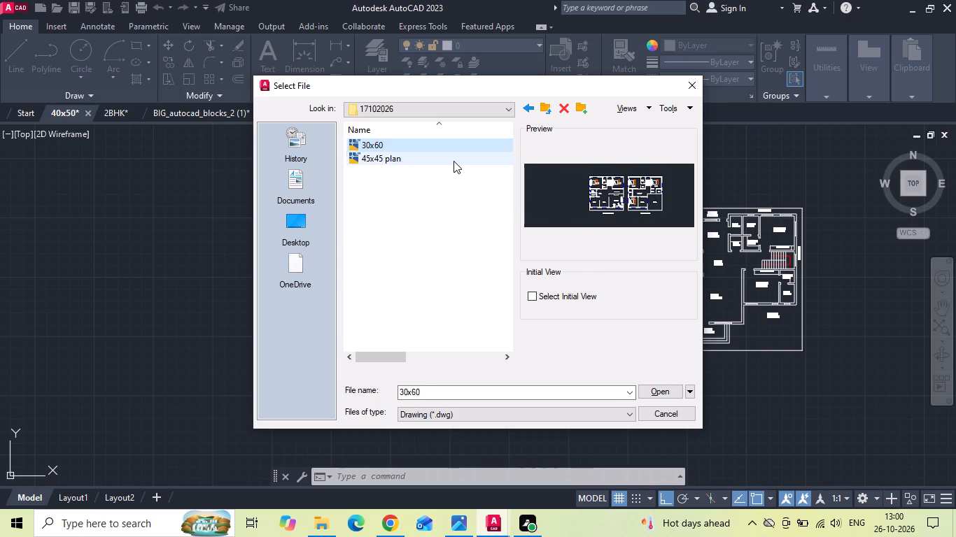
click(650, 390)
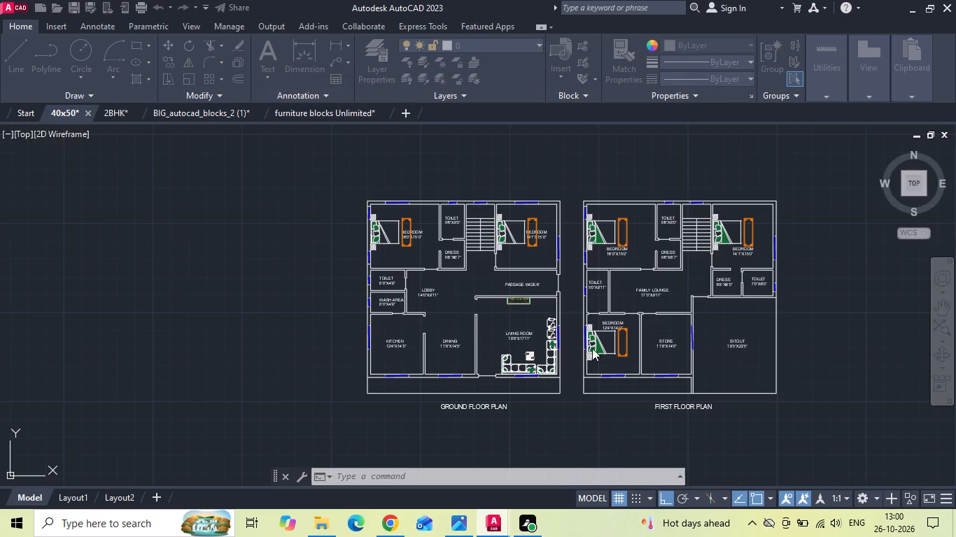
scroll(376, 221, up, 1)
click(385, 243)
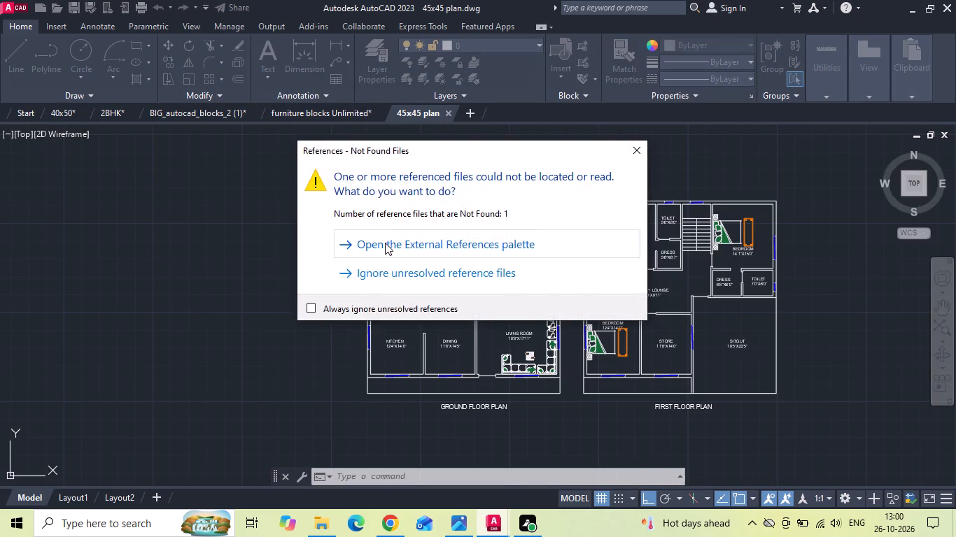
click(381, 241)
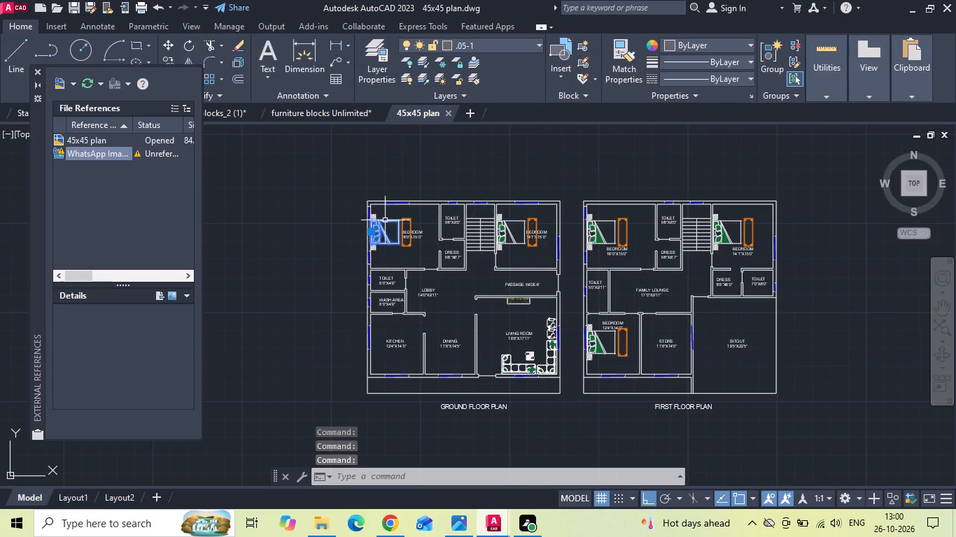
Copy the bed with both side tables from the ground floor 16'0"X15'0" bedroom to the clipboard and close the External References palette.
scroll(384, 220, up, 3)
drag(370, 189, 335, 252)
click(328, 332)
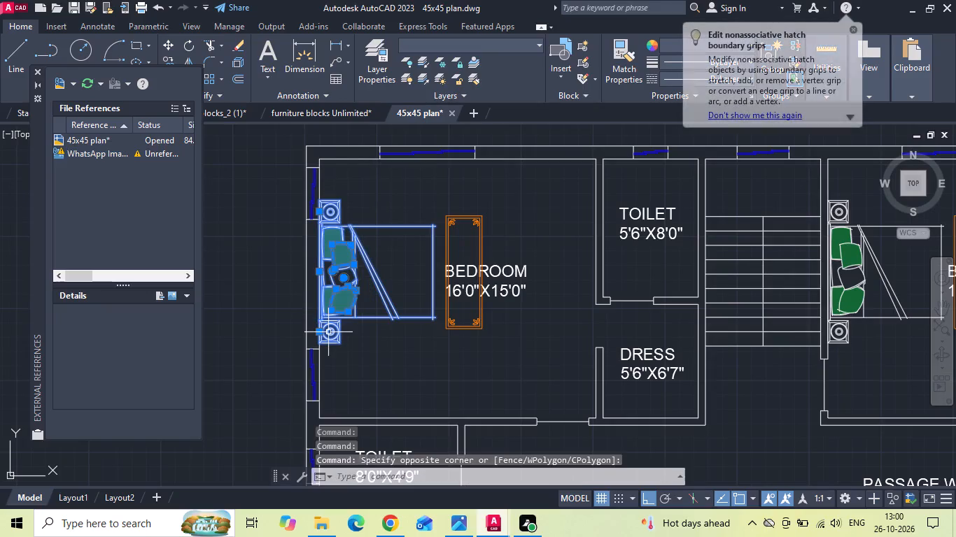
key(ctrl+c)
click(39, 71)
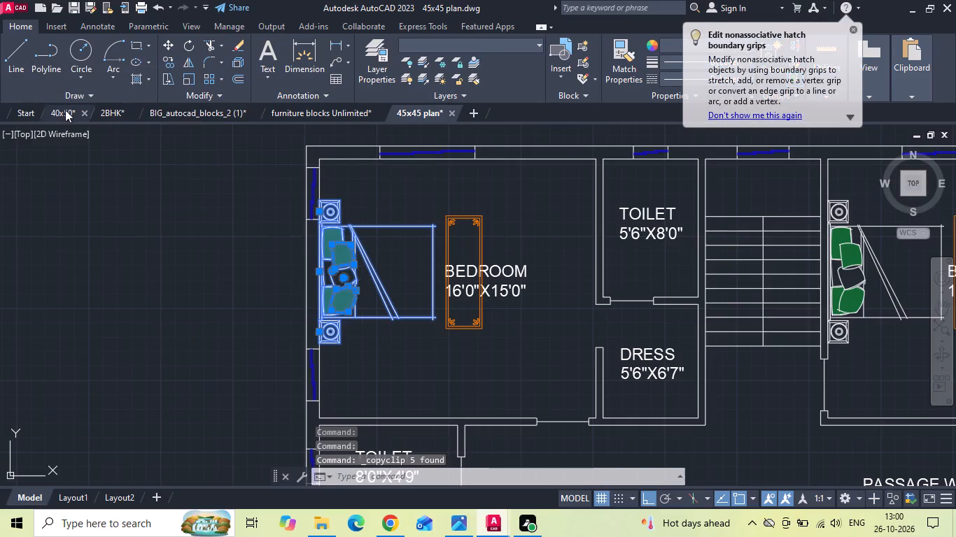
Paste the bed set into the 40x50 drawing, in the empty space to the right of the 12'0"X12'0" bedroom.
click(65, 110)
key(ctrl+v)
scroll(621, 230, up, 3)
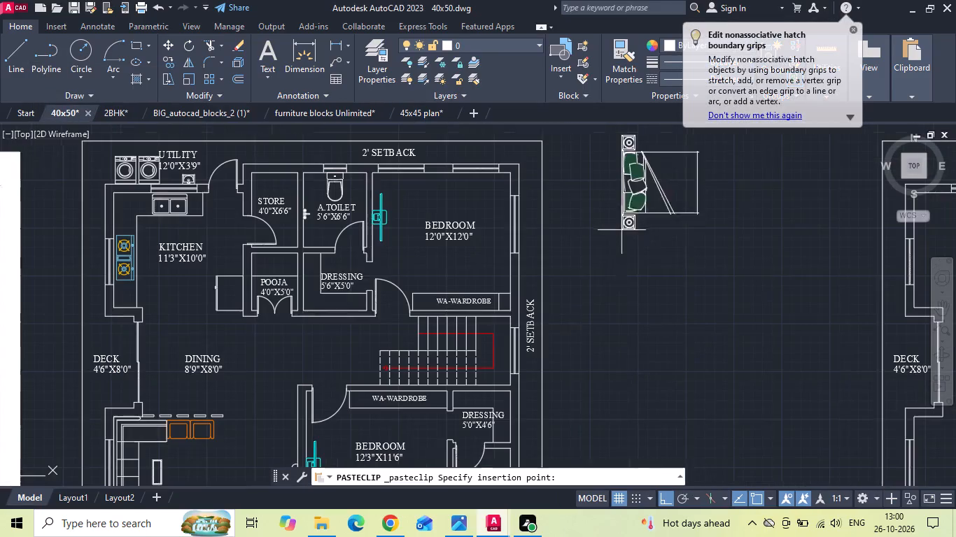
click(608, 278)
key(Escape)
Mirror the pasted bed set about a vertical line so its headboard faces right, erasing the source objects.
drag(604, 166, 601, 231)
click(722, 317)
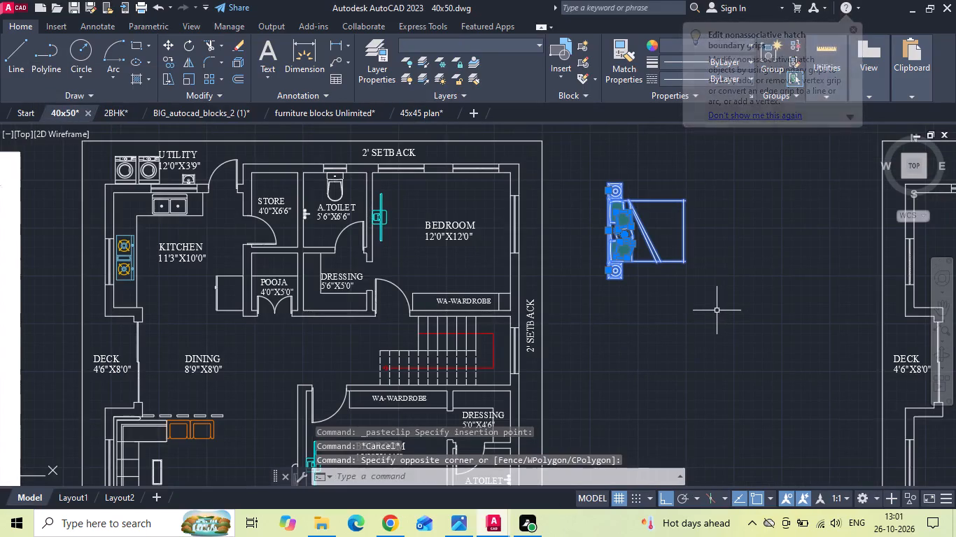
key(m)
key(i)
key(space)
click(662, 177)
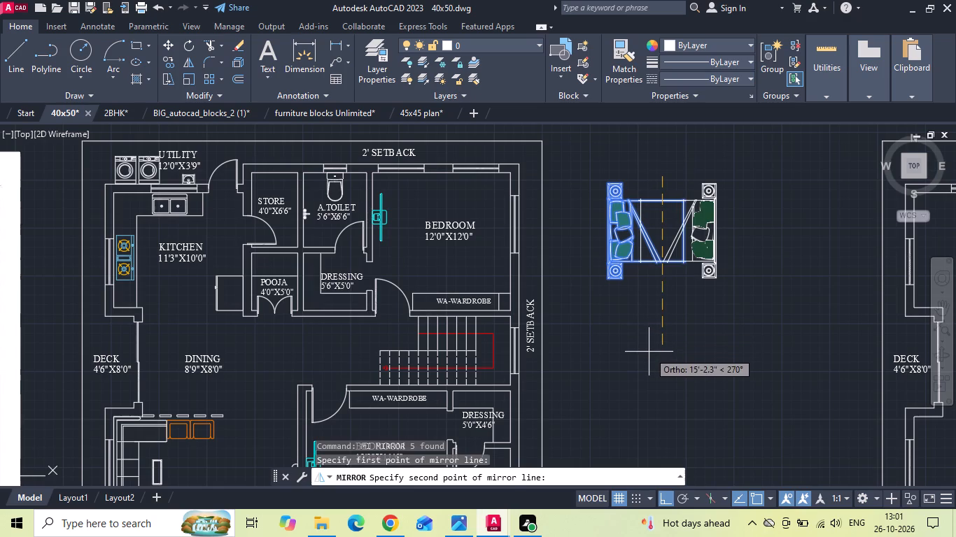
click(649, 352)
text(Y)
key(space)
Move the mirrored bed set by its headboard's midpoint onto the inner face of the 12'0"X12'0" bedroom's right wall.
drag(745, 166, 685, 237)
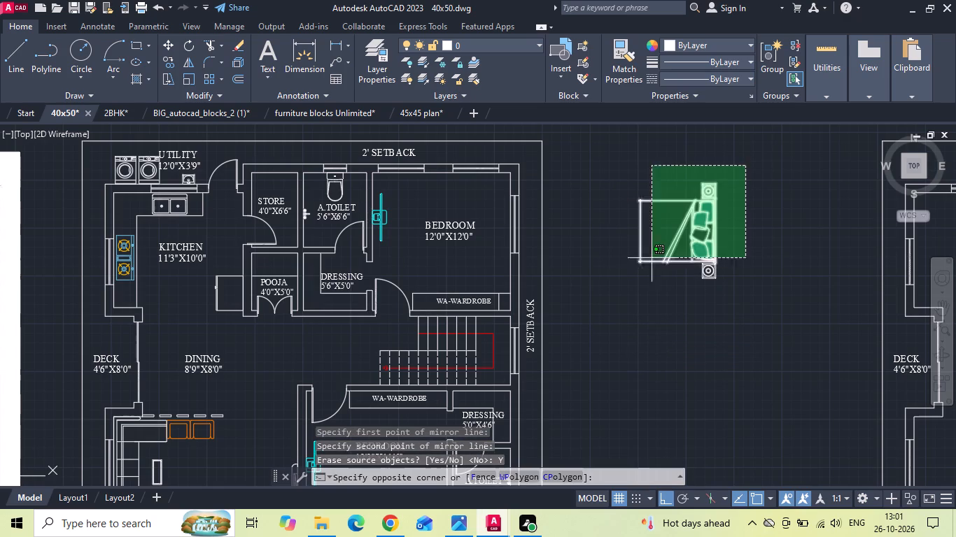
click(626, 294)
right_click(626, 294)
click(664, 275)
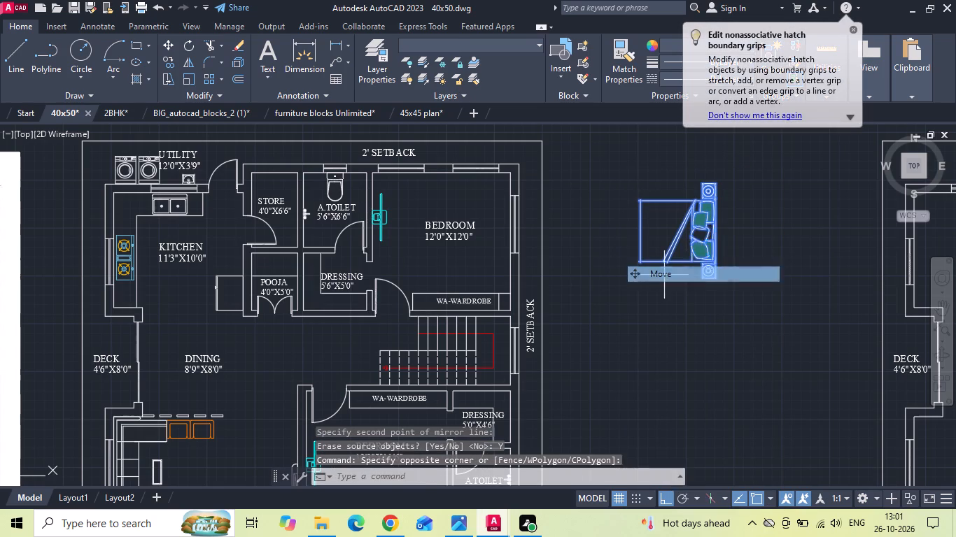
click(719, 227)
scroll(532, 231, up, 2)
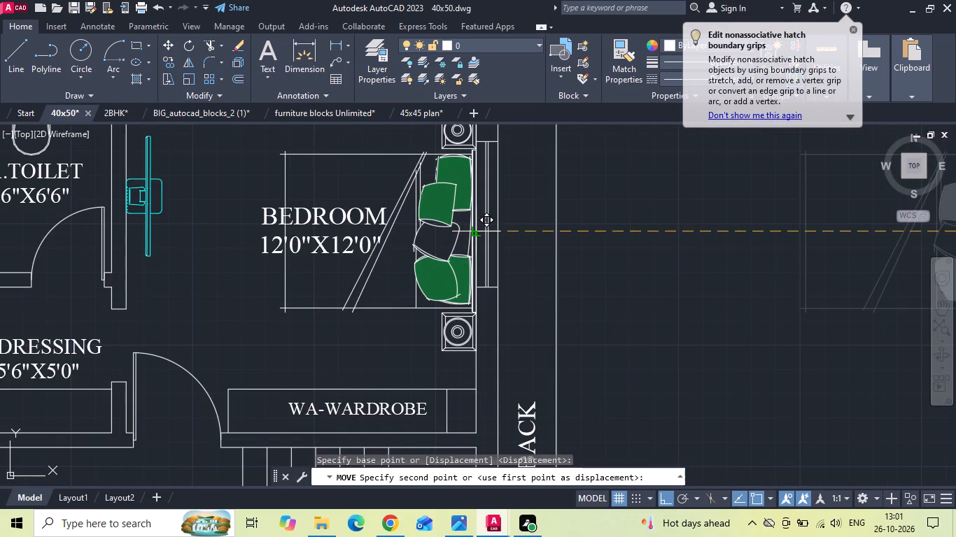
click(472, 233)
scroll(488, 251, down, 1)
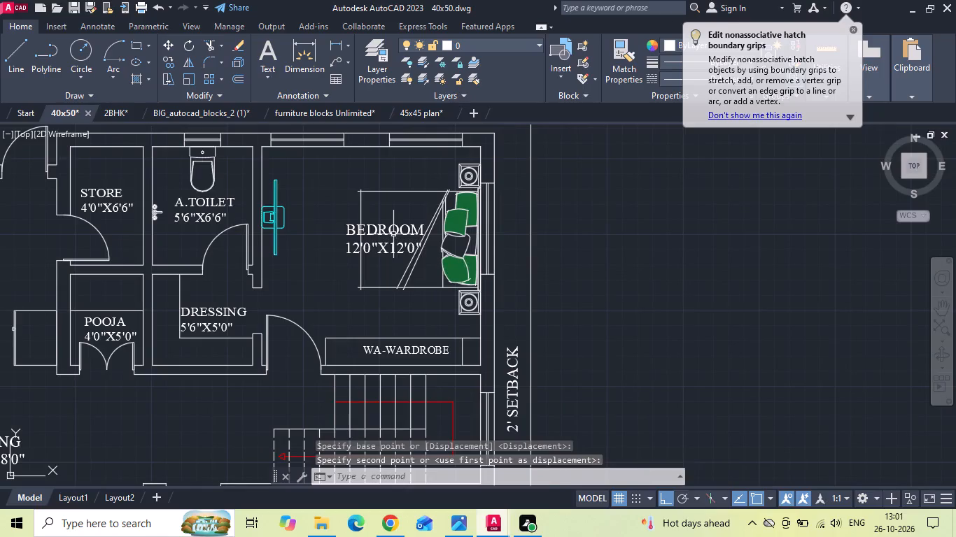
Move the BEDROOM 12'0"X12'0" label horizontally left, clear of the bed.
click(393, 234)
right_click(392, 234)
click(422, 251)
drag(776, 252, 769, 250)
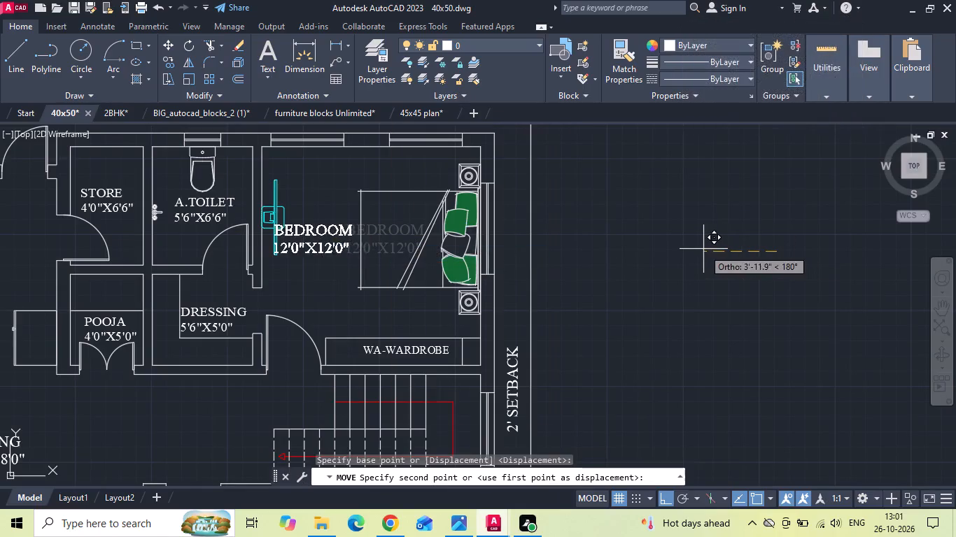
click(719, 250)
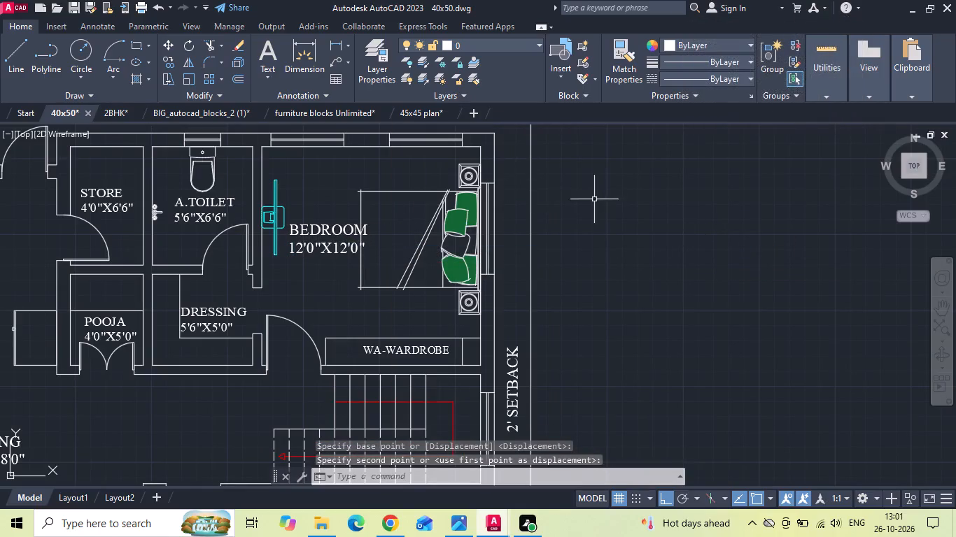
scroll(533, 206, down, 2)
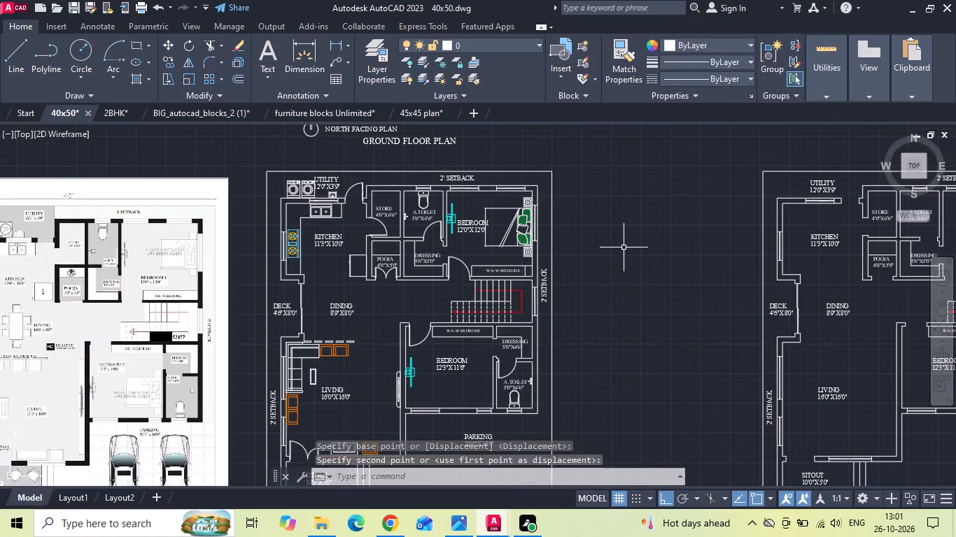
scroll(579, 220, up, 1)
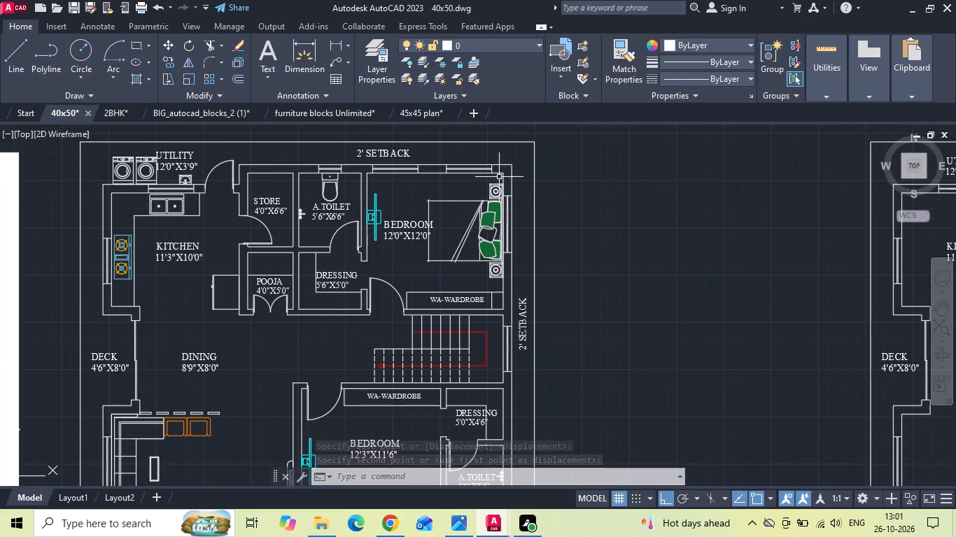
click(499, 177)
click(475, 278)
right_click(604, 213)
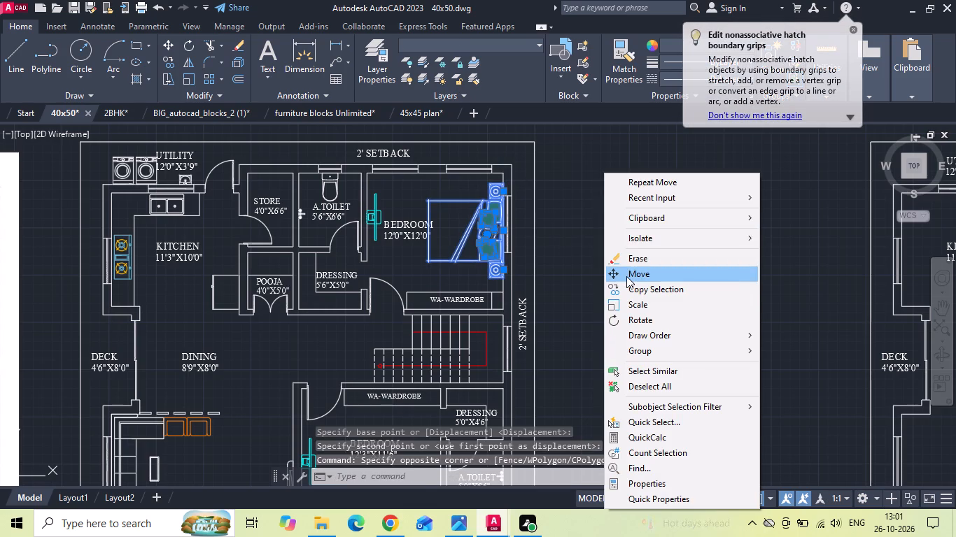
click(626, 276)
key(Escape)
Copy the 12'0"X12'0" bedroom's bed set by its upper nightstand's outer corner to the upper inner corner of the wall between the 12'3"X11'6" bedroom and A.TOILET.
scroll(502, 197, up, 2)
drag(491, 155, 485, 178)
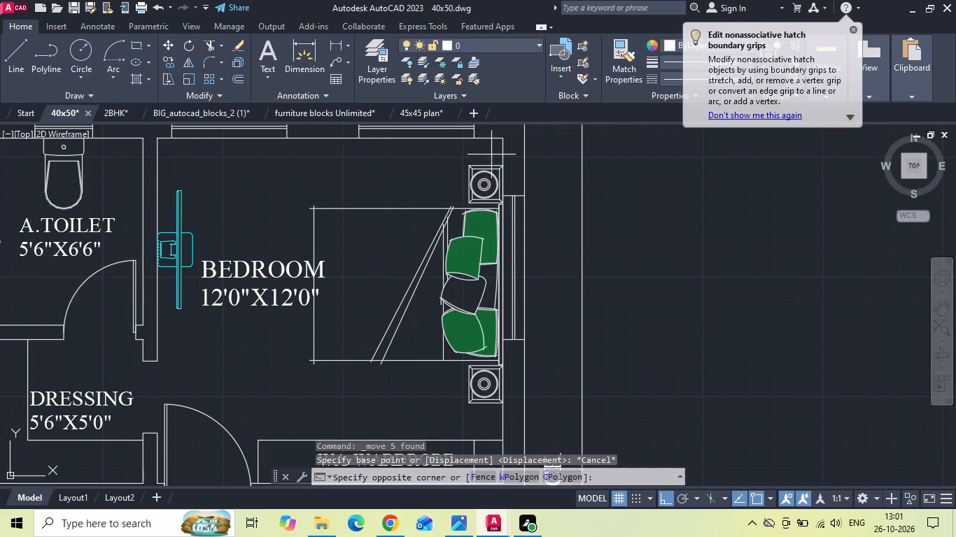
drag(485, 178, 477, 200)
click(442, 378)
right_click(426, 293)
click(466, 292)
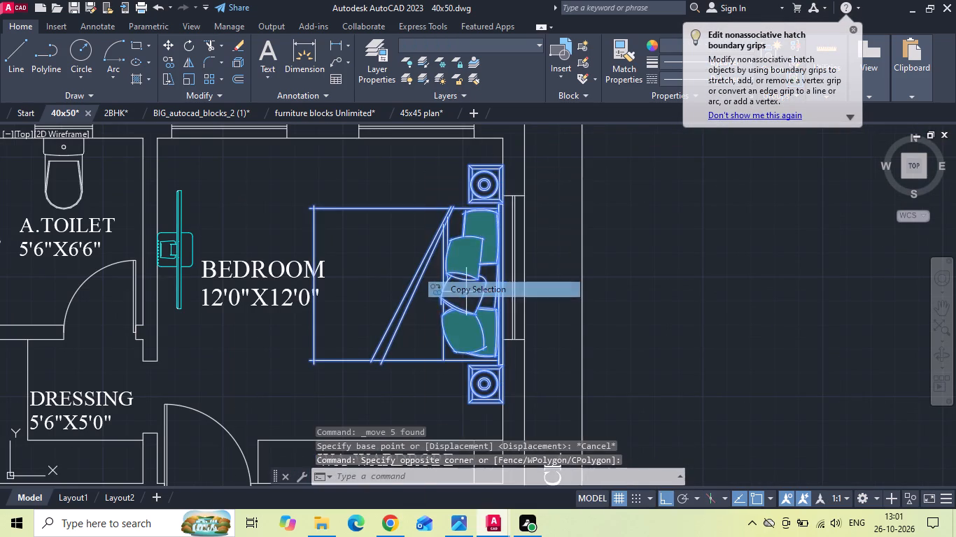
scroll(488, 178, up, 4)
click(509, 153)
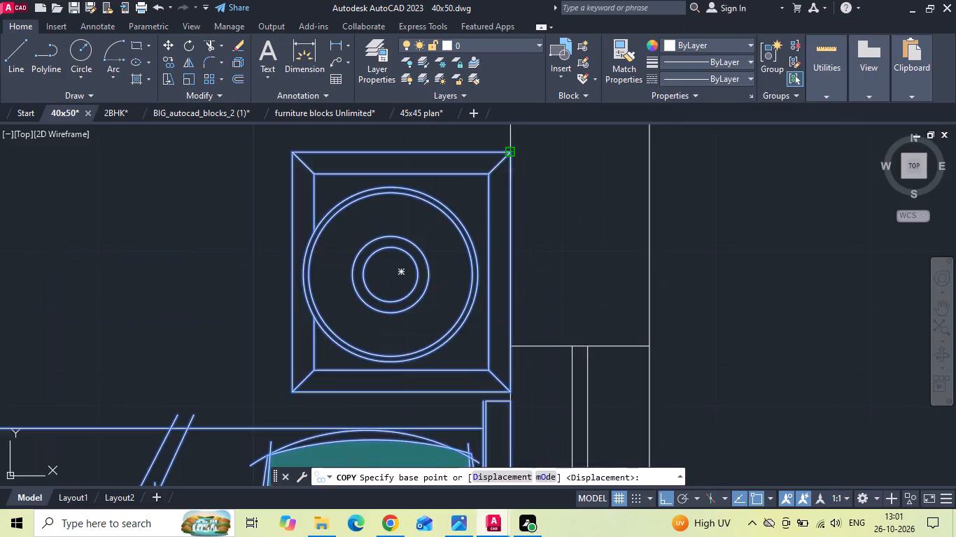
scroll(509, 153, down, 8)
scroll(484, 289, up, 2)
scroll(472, 208, up, 2)
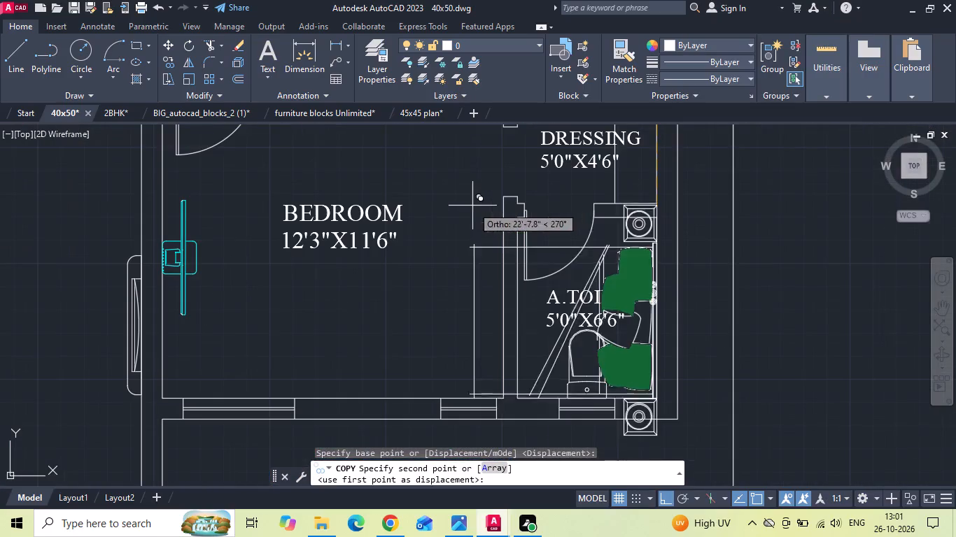
click(506, 200)
scroll(498, 186, down, 3)
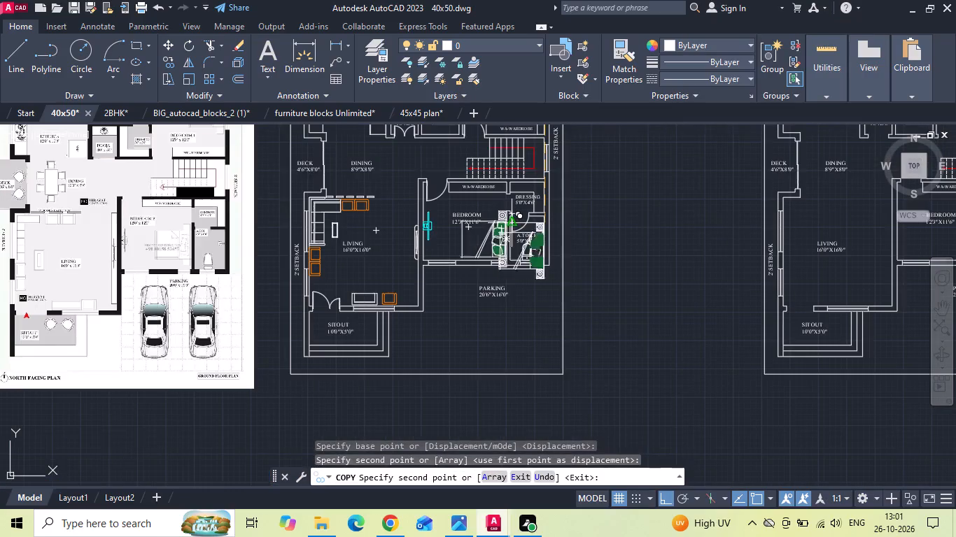
key(Escape)
Delete the copied bed set's lower nightstand, which overlaps the bottom wall of the 12'3"X11'6" bedroom.
scroll(502, 227, up, 1)
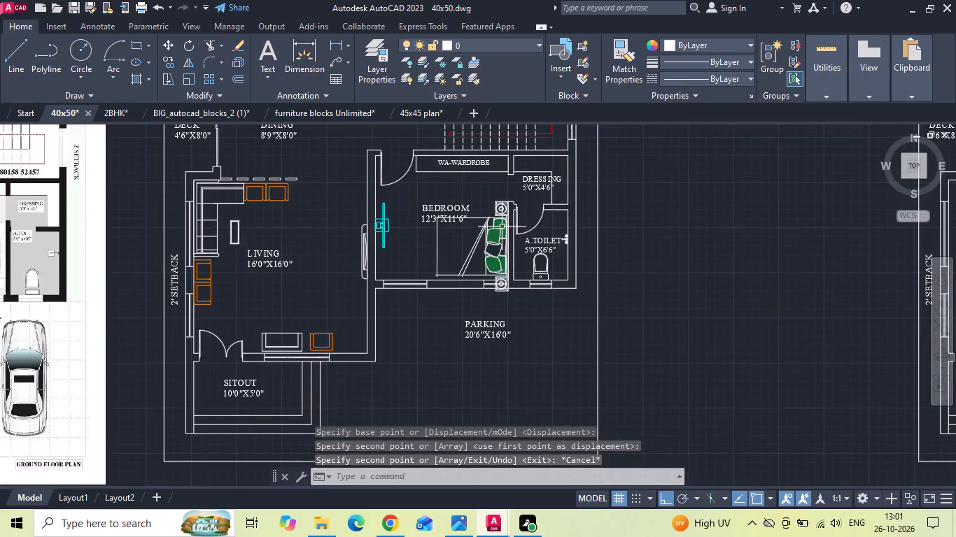
scroll(502, 227, down, 1)
middle_click(500, 221)
scroll(499, 221, up, 2)
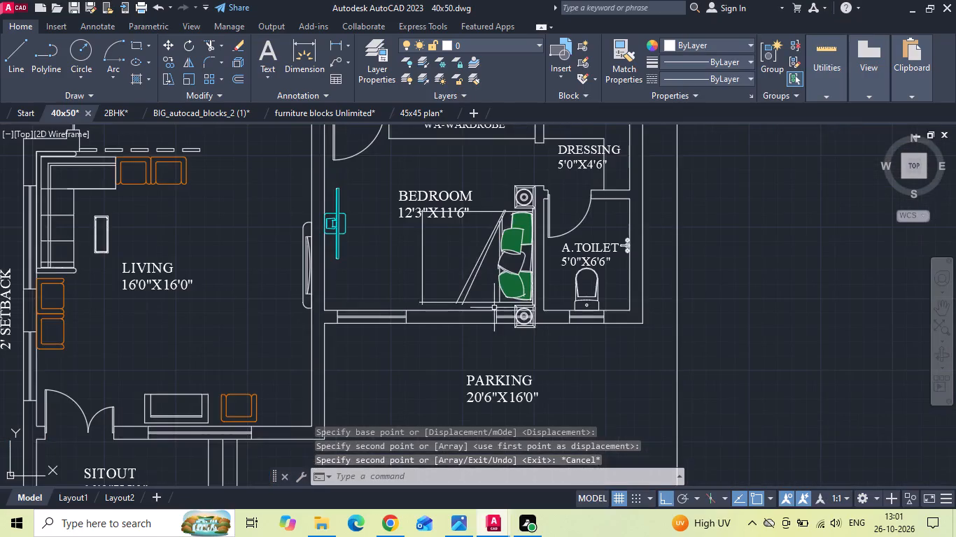
click(522, 323)
key(Delete)
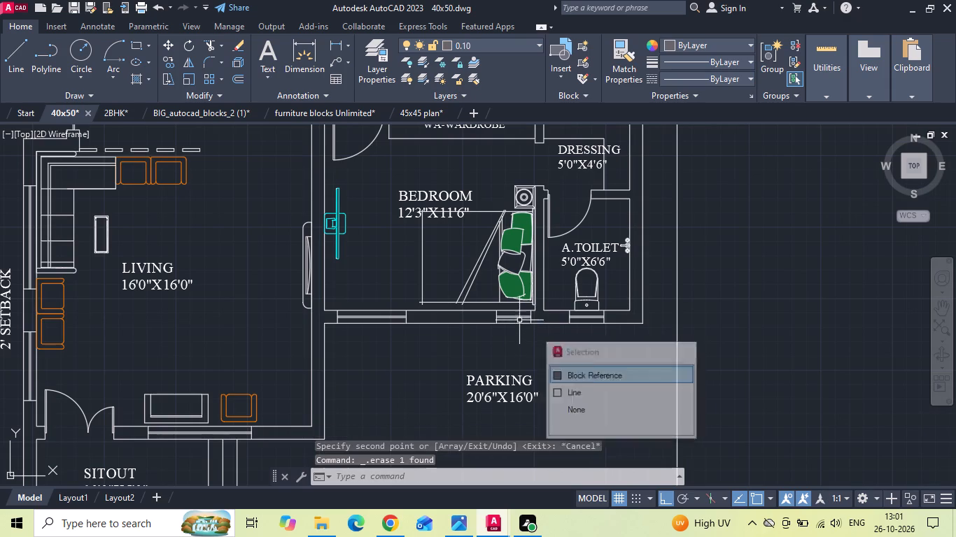
Move the BEDROOM 12'3"X11'6" label vertically up, clear of the bed's upper edge.
scroll(511, 182, up, 2)
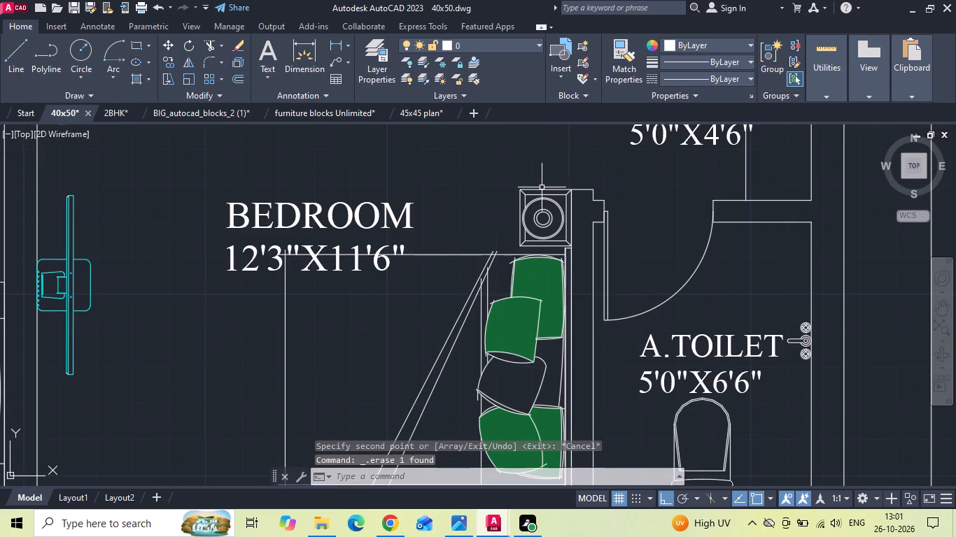
click(407, 214)
right_click(407, 214)
click(414, 255)
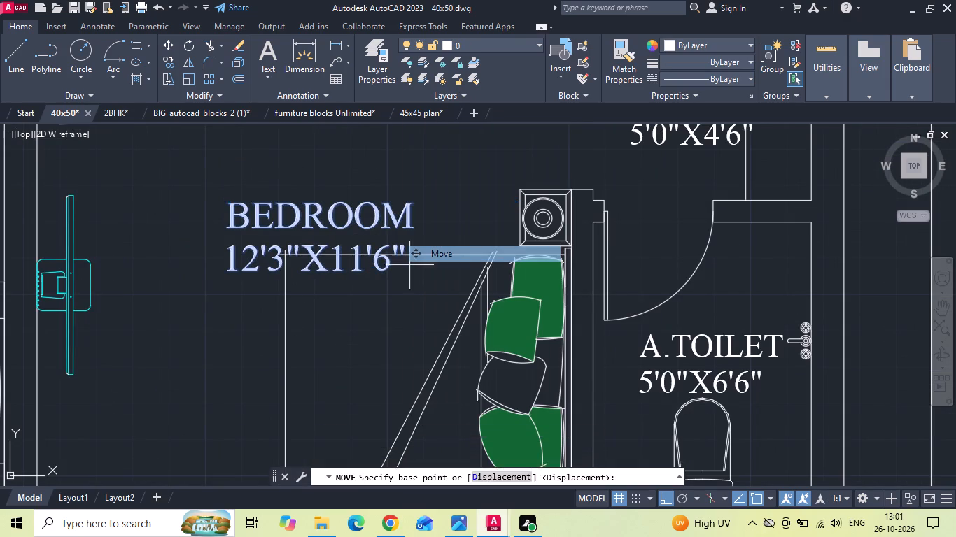
click(372, 361)
click(371, 339)
Save the 40x50 drawing.
key(ctrl+s)
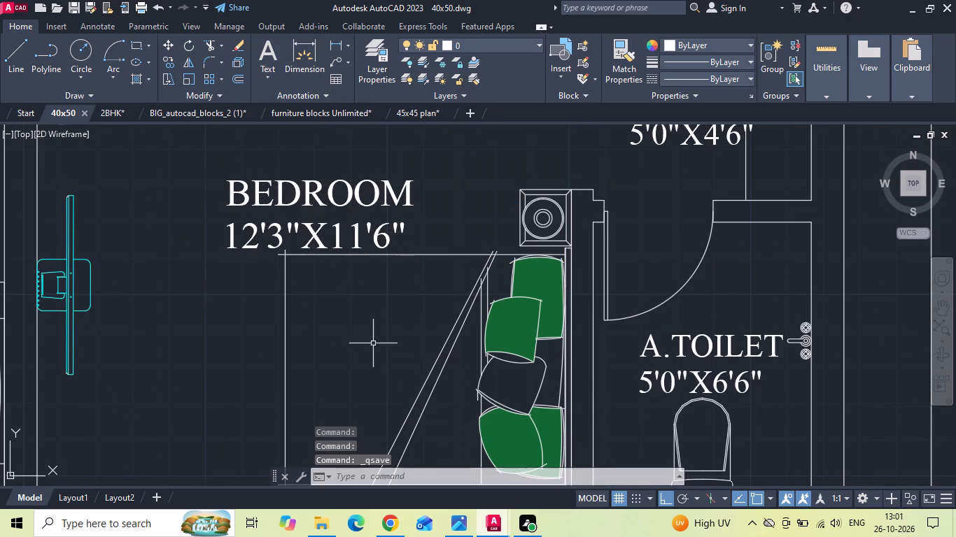
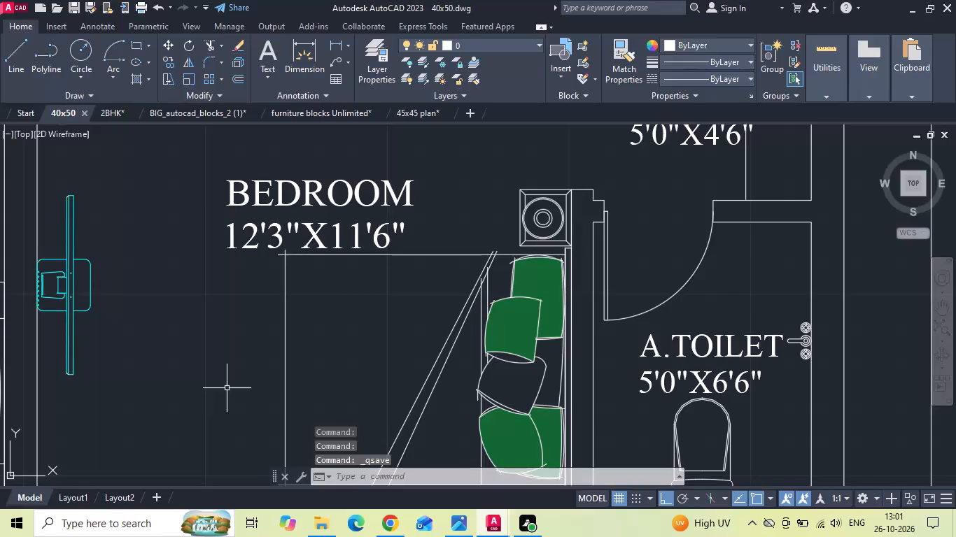
Save the 40x50 drawing.
key(ctrl+s)
scroll(227, 388, down, 2)
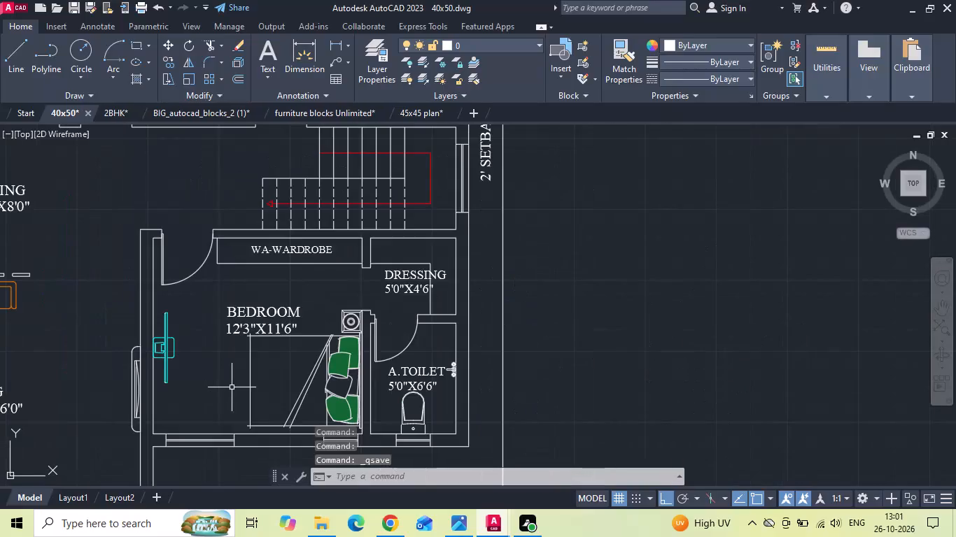
middle_drag(246, 375, 493, 387)
scroll(549, 327, down, 1)
scroll(419, 262, down, 2)
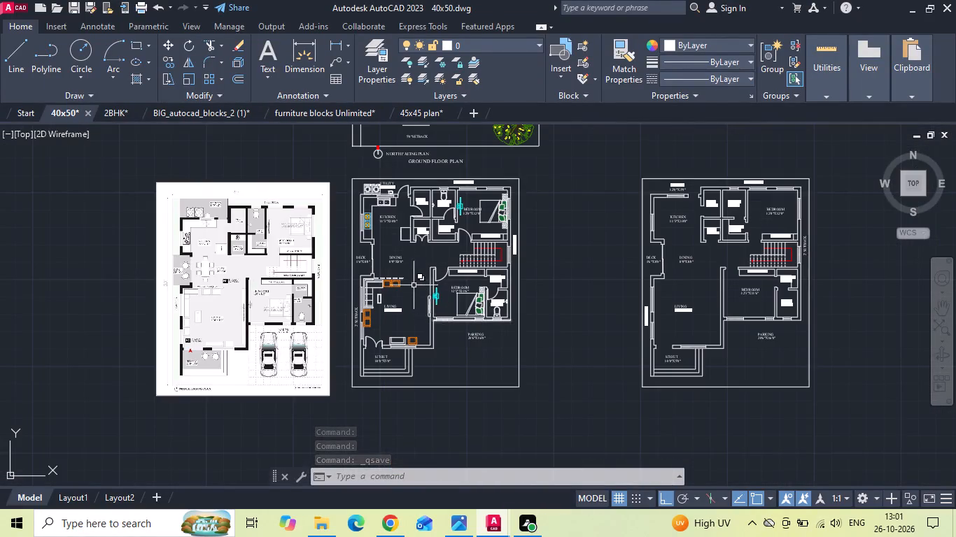
scroll(407, 321, down, 1)
key(ctrl+s)
Open the Car_library (1) drawing from the Downloads folder.
scroll(362, 290, up, 2)
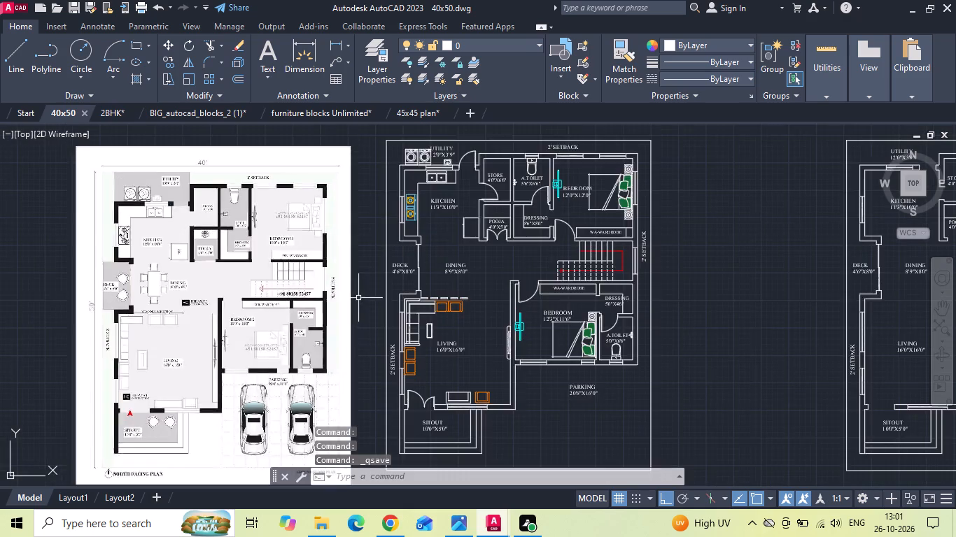
scroll(351, 300, down, 1)
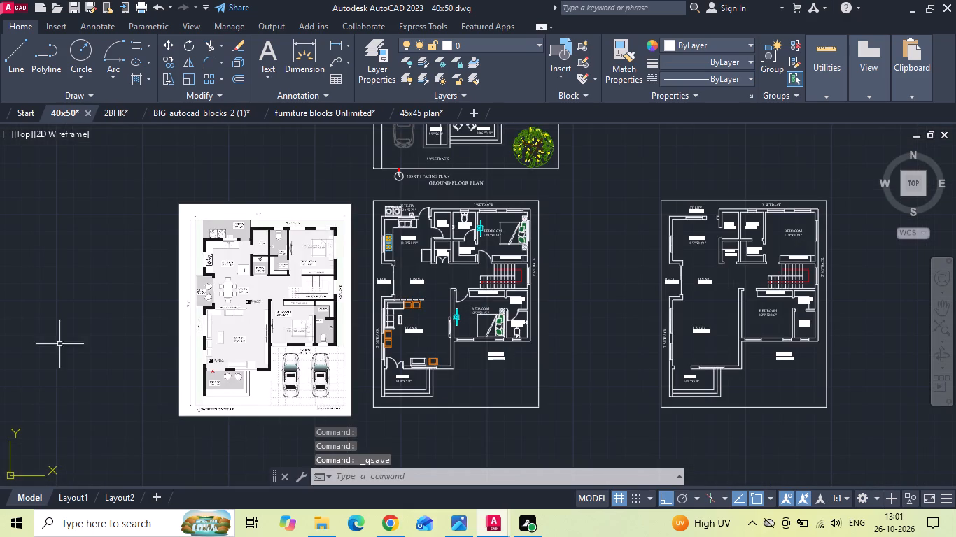
click(8, 9)
click(36, 124)
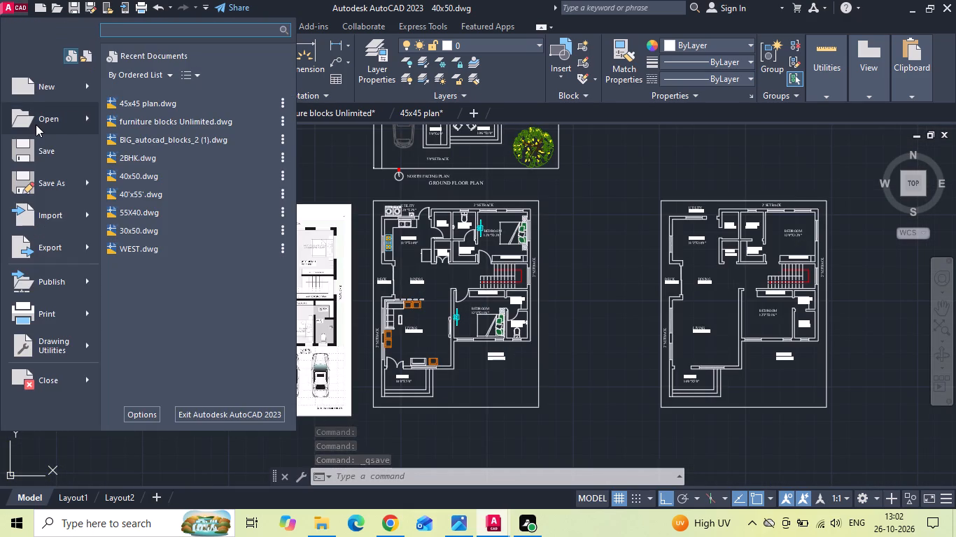
click(304, 229)
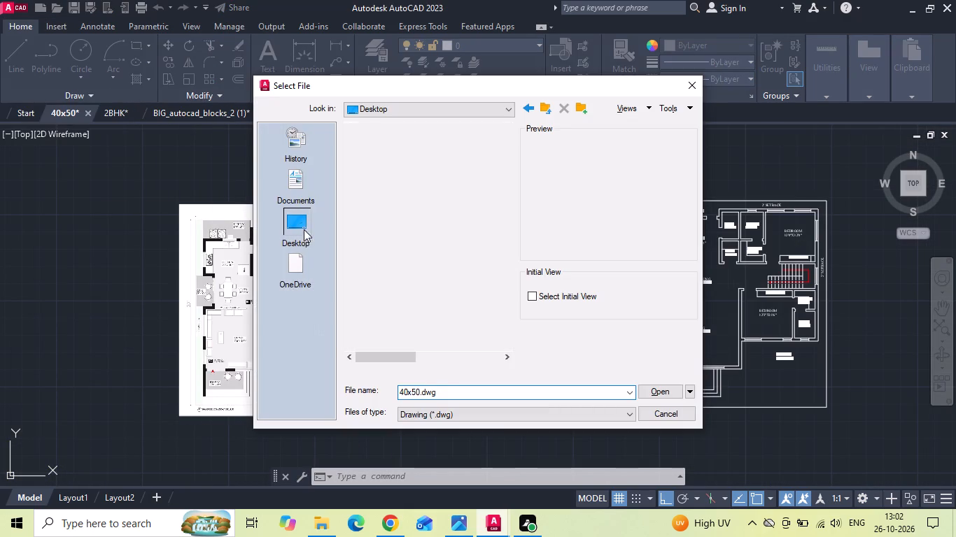
double_click(389, 157)
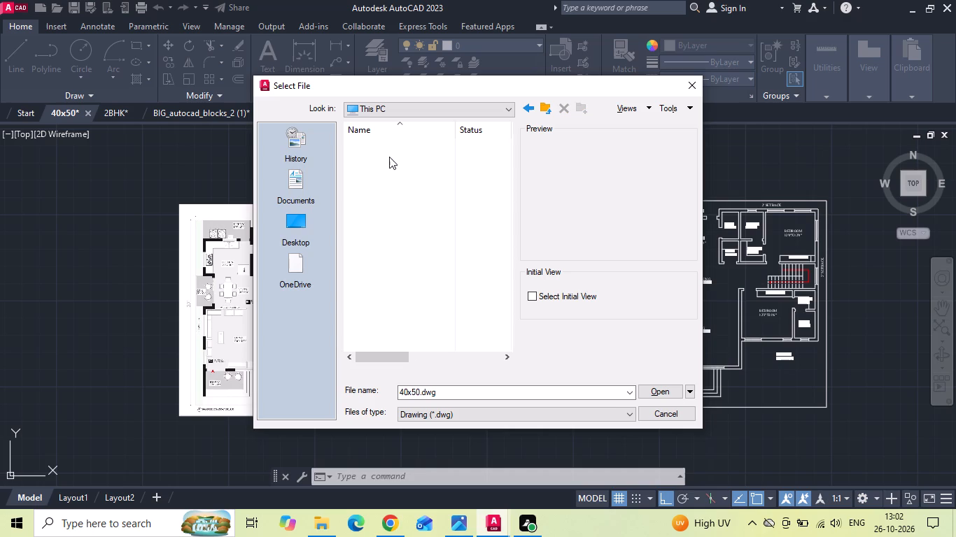
double_click(391, 201)
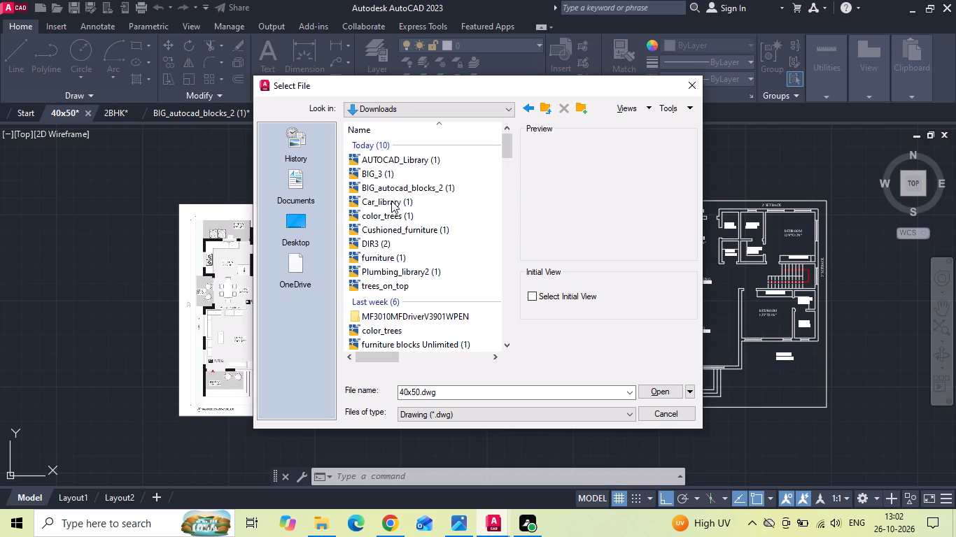
click(395, 201)
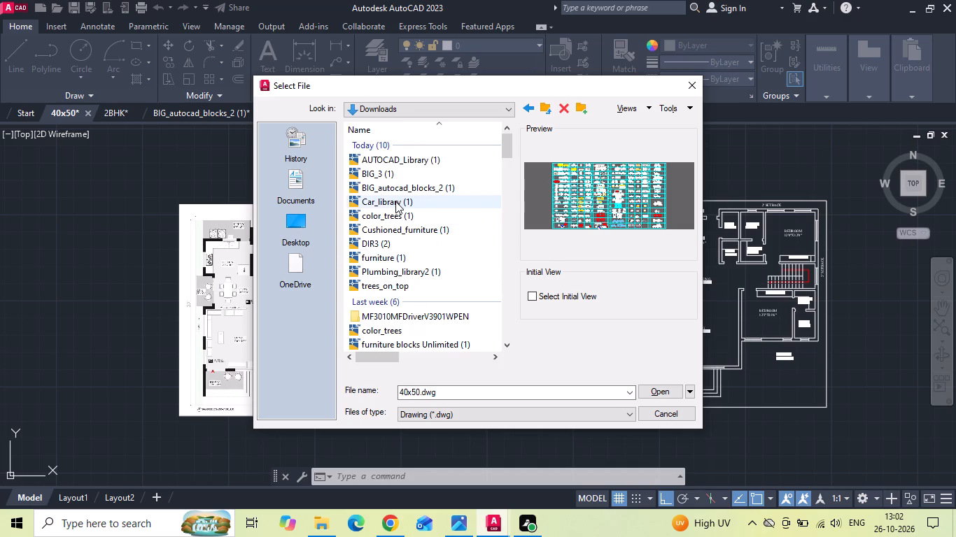
click(649, 394)
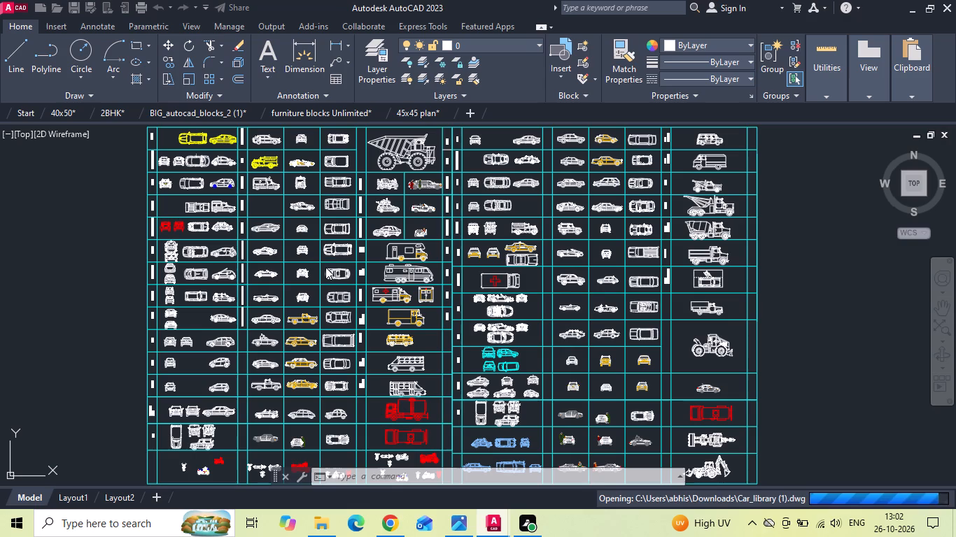
Examine the plan-view car blocks in the library and compare them with the reference layout's parking area in the 40x50 drawing.
middle_drag(191, 140, 221, 212)
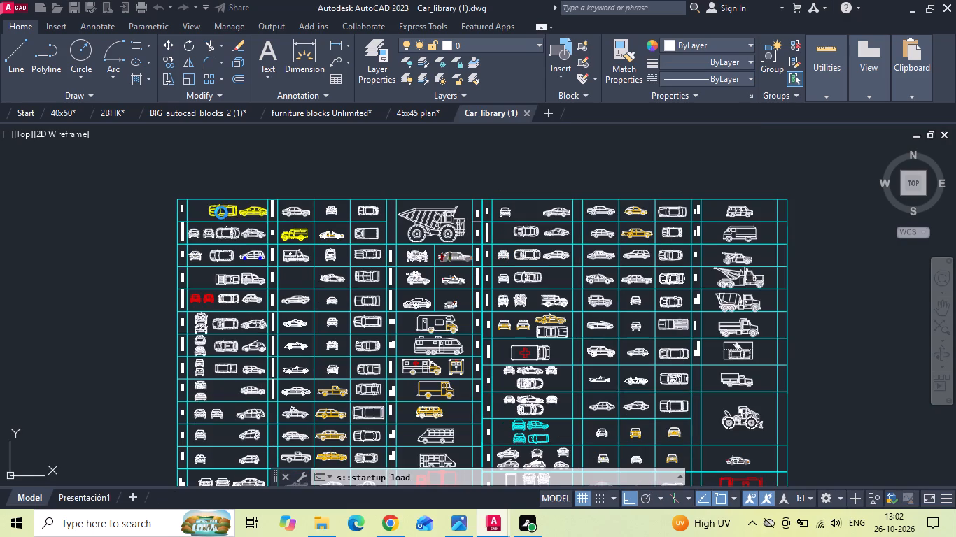
scroll(496, 239, up, 2)
scroll(568, 250, up, 2)
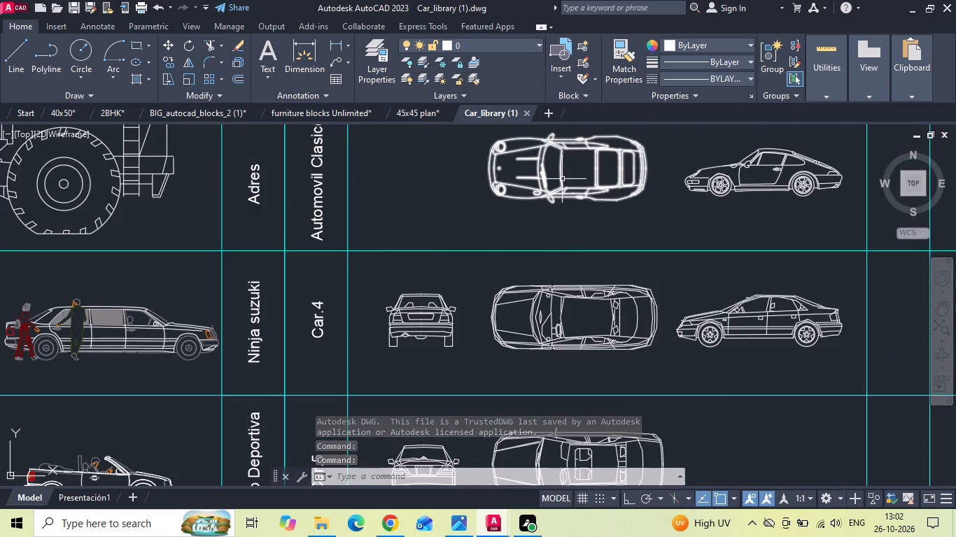
scroll(553, 192, down, 2)
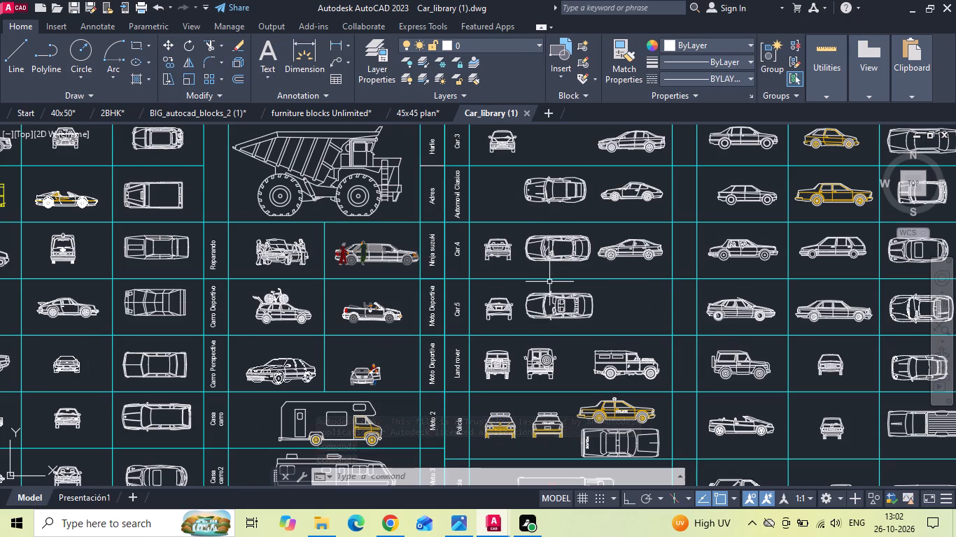
scroll(556, 317, up, 2)
scroll(549, 316, down, 2)
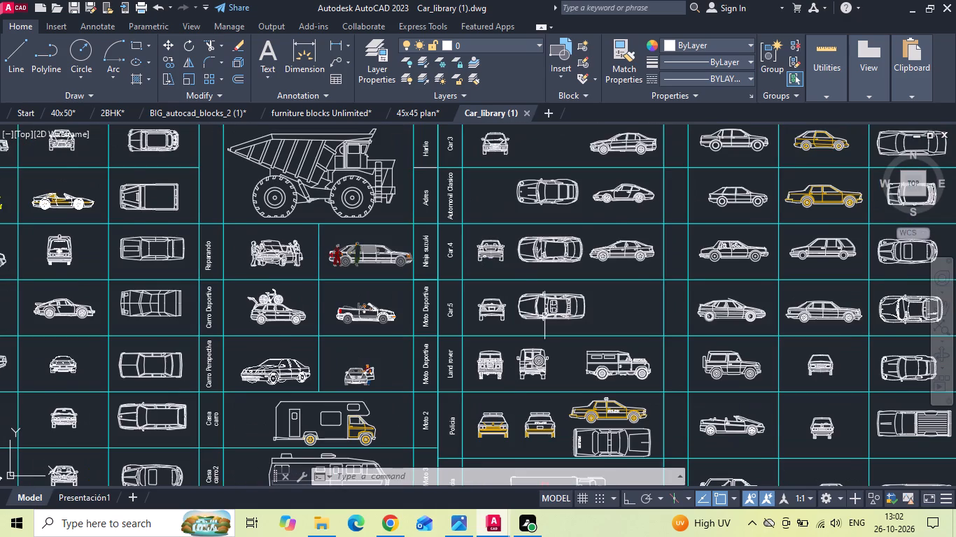
scroll(544, 315, down, 1)
scroll(797, 292, up, 3)
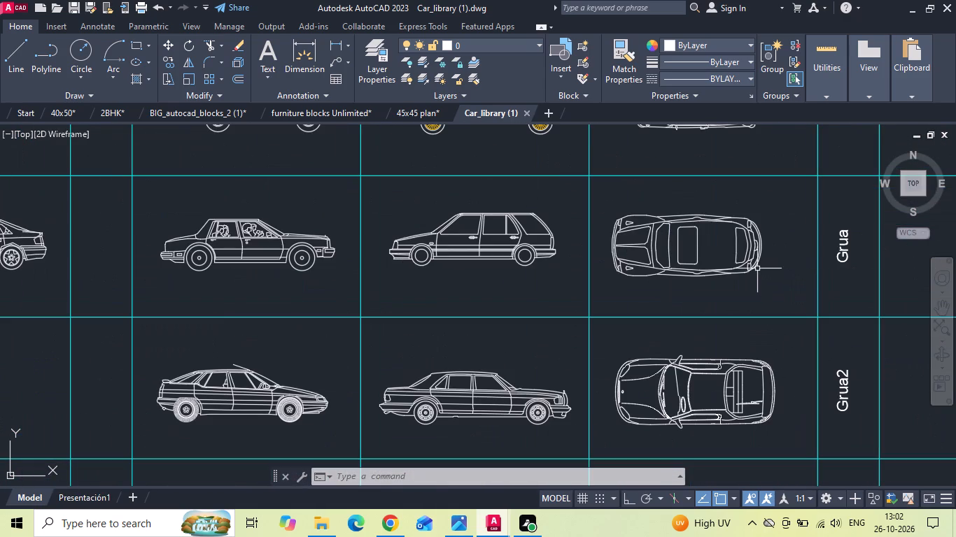
scroll(666, 291, down, 2)
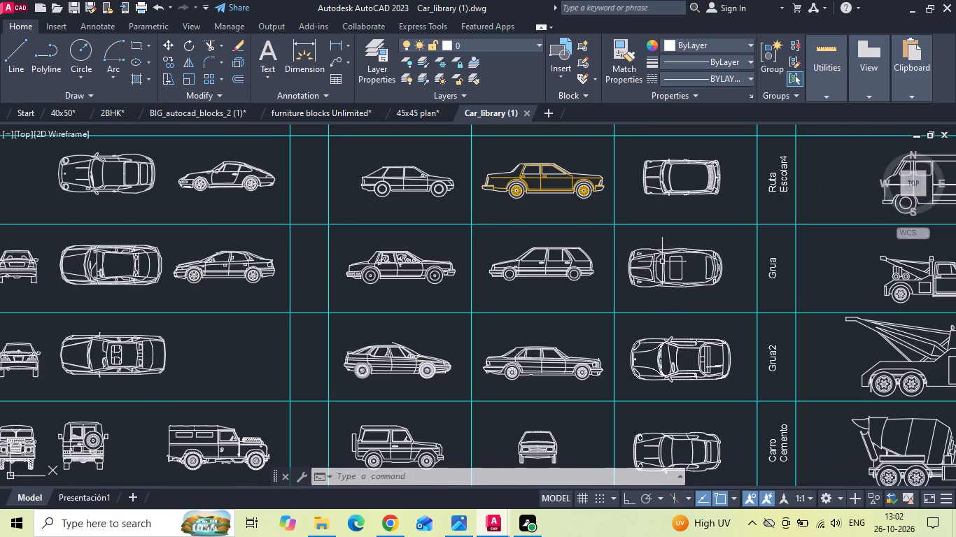
click(662, 254)
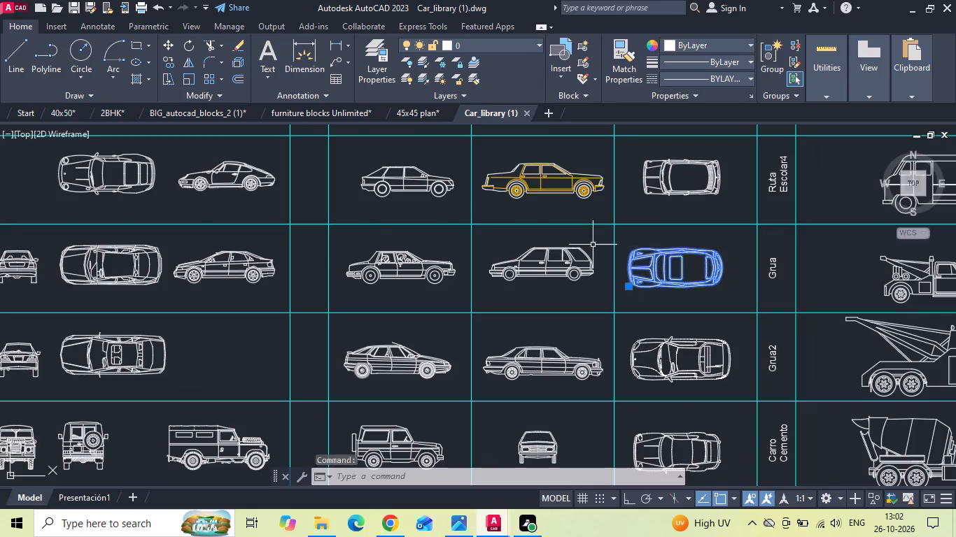
click(76, 110)
scroll(225, 316, up, 2)
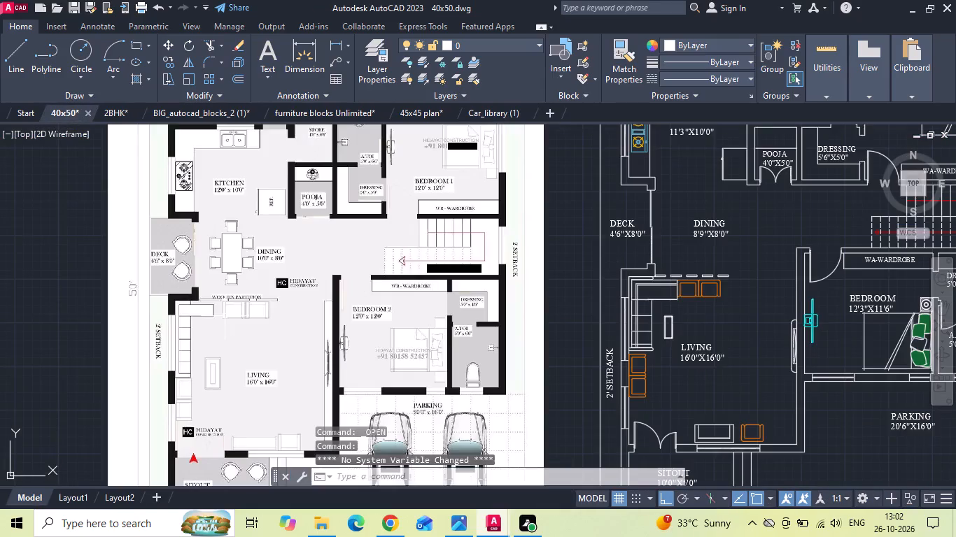
scroll(279, 286, down, 1)
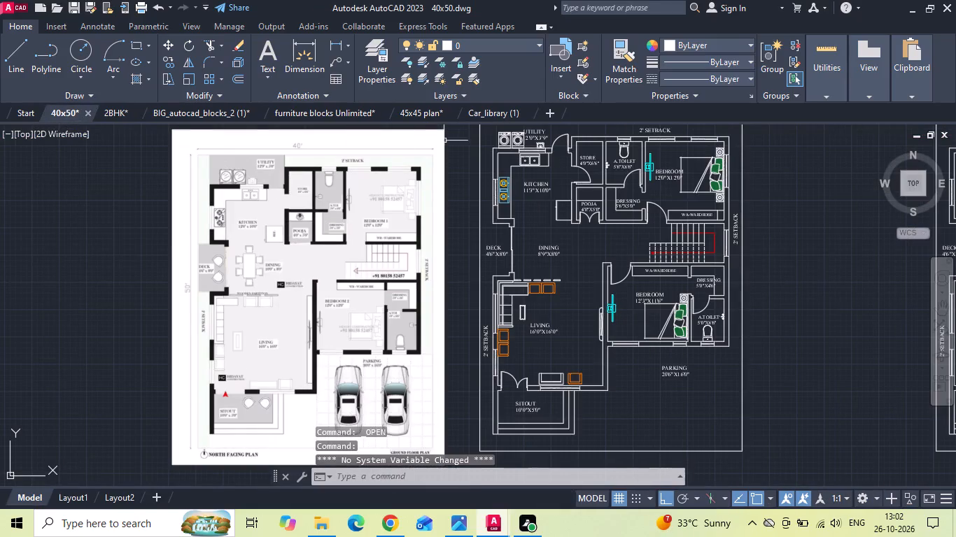
click(477, 120)
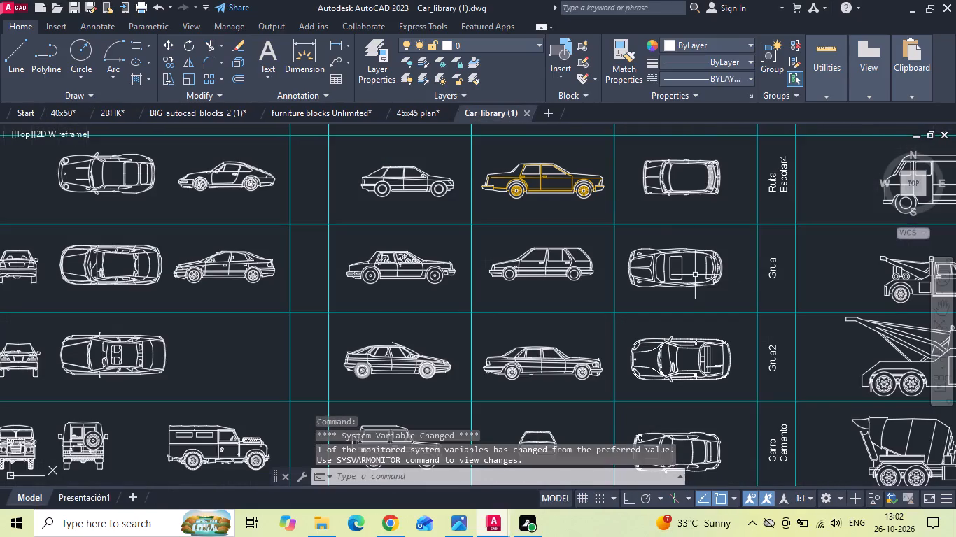
Select the plan-view car block beside the Grua label in the car library.
middle_drag(677, 262, 540, 204)
click(537, 190)
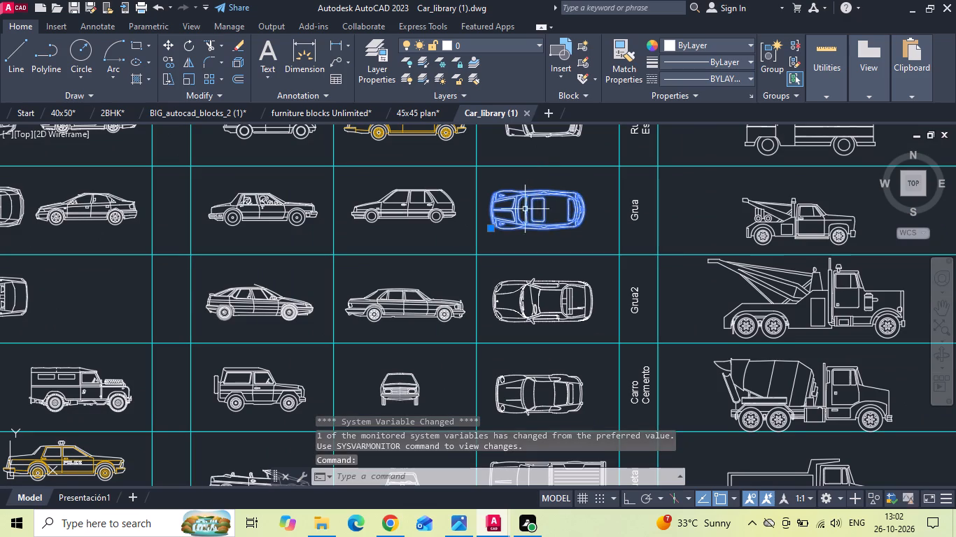
Look through the remaining rows of the car library for other suitable plan-view cars.
middle_drag(530, 271, 582, 162)
scroll(599, 224, down, 1)
middle_drag(576, 296, 570, 179)
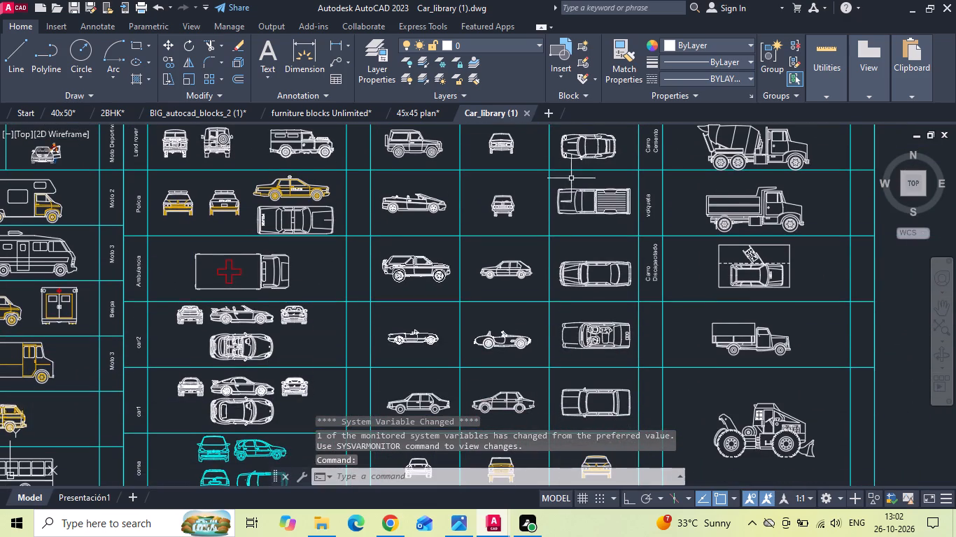
middle_drag(569, 300, 568, 194)
middle_drag(412, 297, 477, 178)
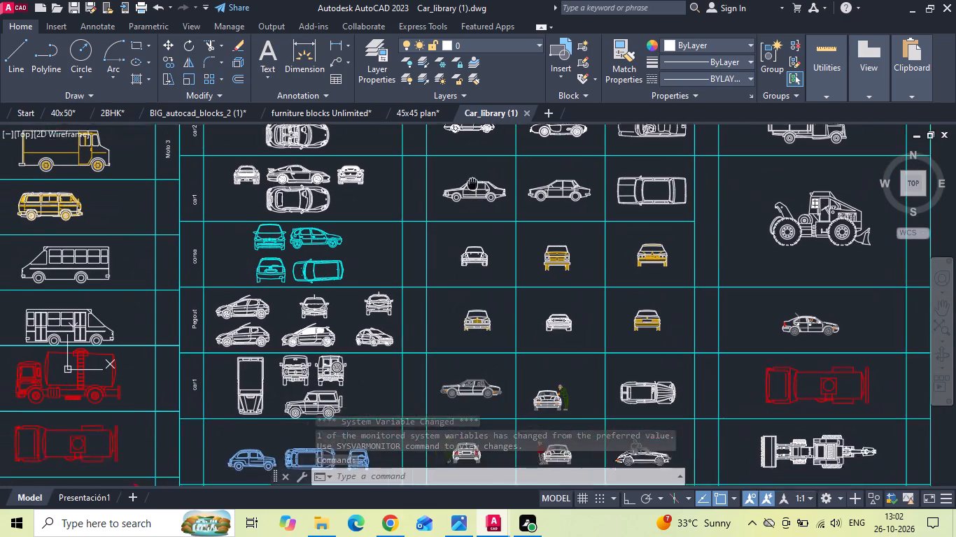
middle_drag(477, 178, 485, 166)
middle_drag(508, 306, 542, 223)
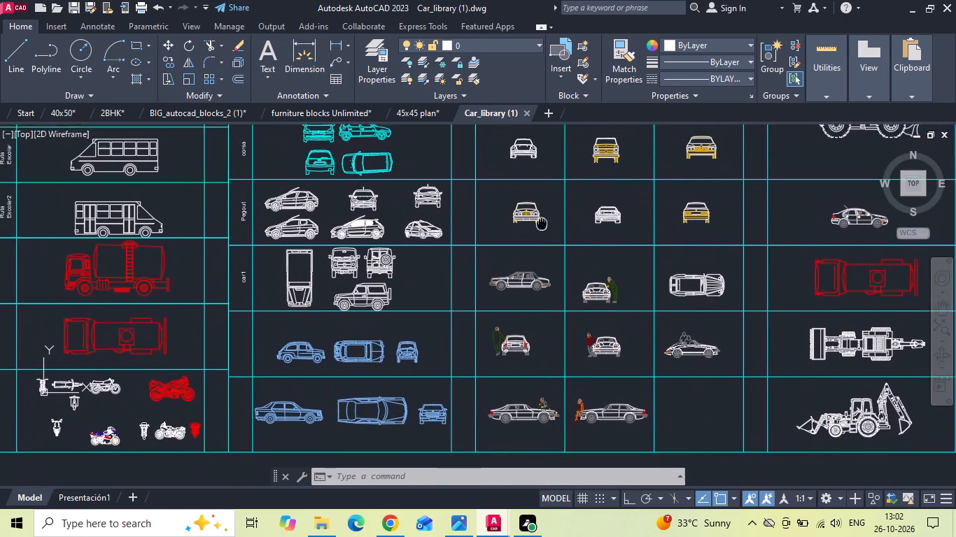
middle_drag(542, 223, 691, 241)
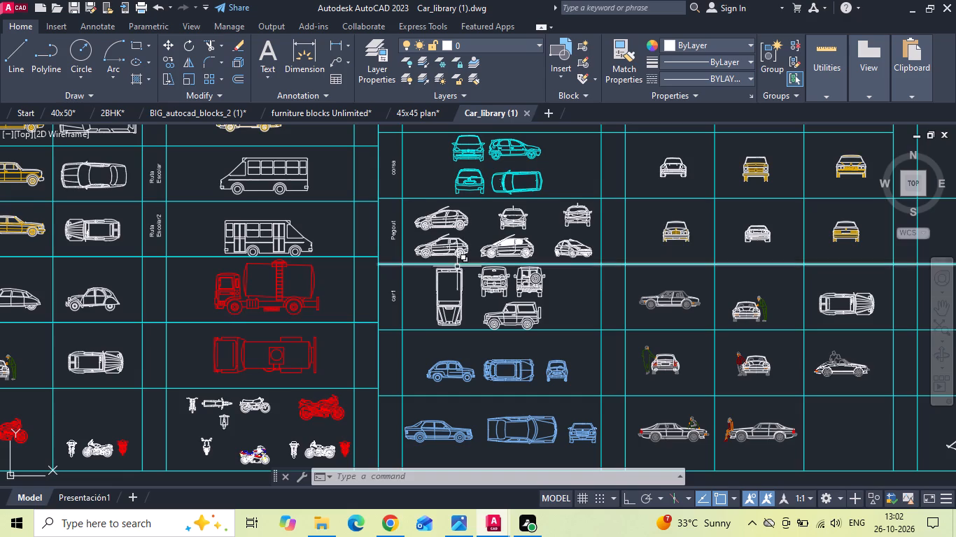
middle_drag(435, 273, 558, 303)
middle_drag(321, 305, 456, 379)
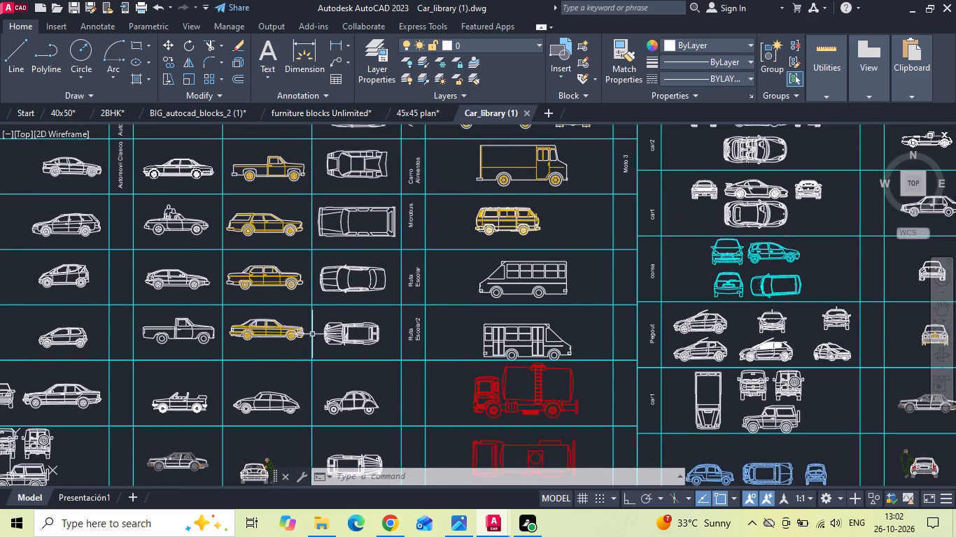
middle_drag(306, 335, 349, 418)
middle_drag(274, 296, 322, 381)
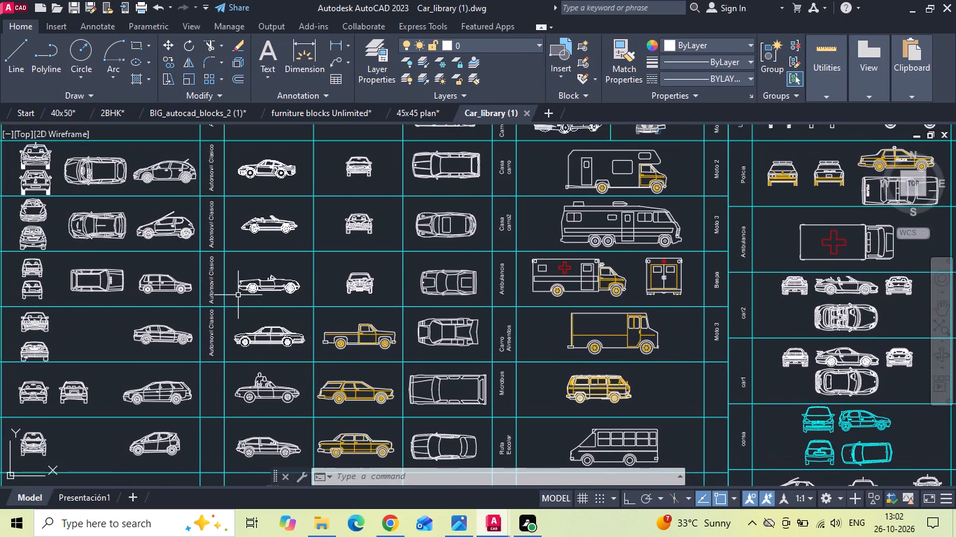
middle_drag(410, 234, 132, 327)
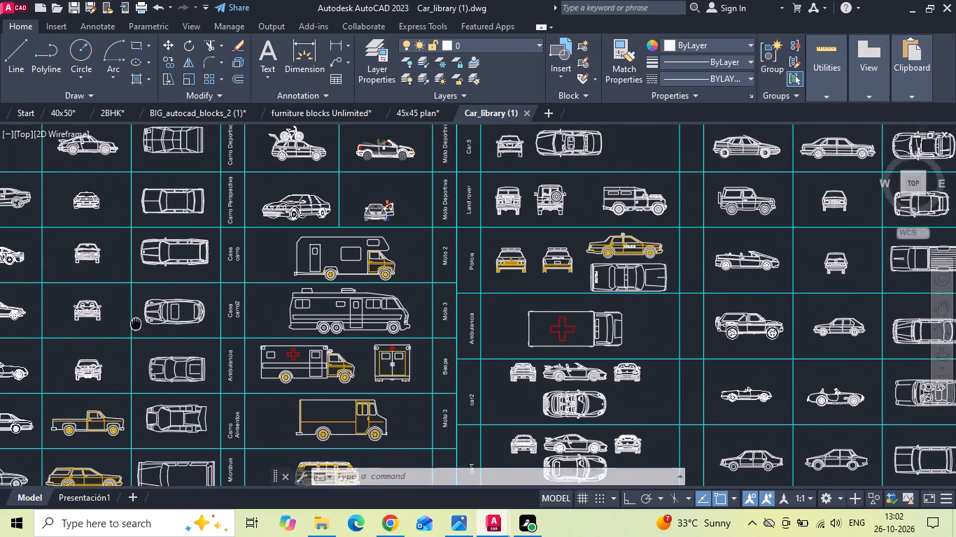
middle_drag(132, 327, 128, 328)
Copy the selected plan-view car and paste it into the 40x50 drawing, in the empty space between the furnished and unfurnished plans.
click(164, 317)
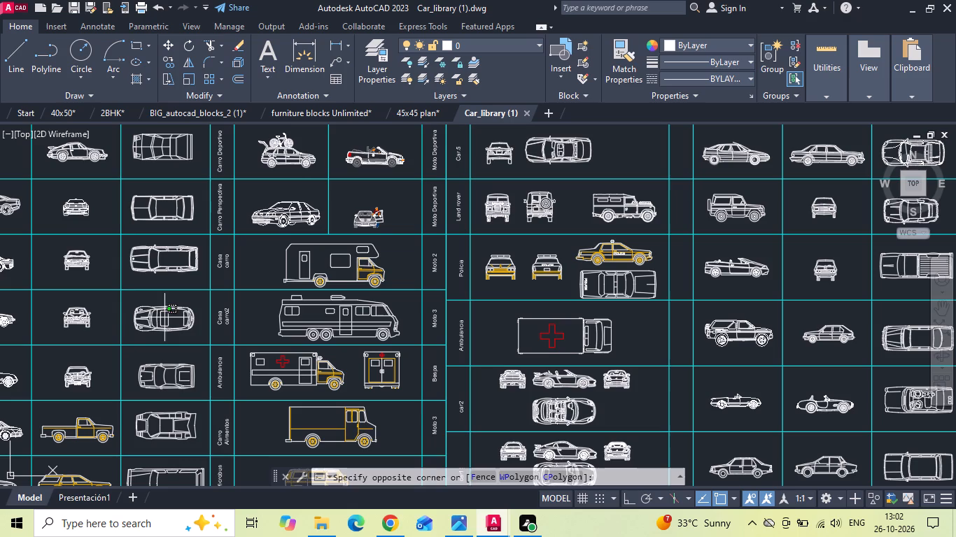
key(ctrl+c)
click(66, 115)
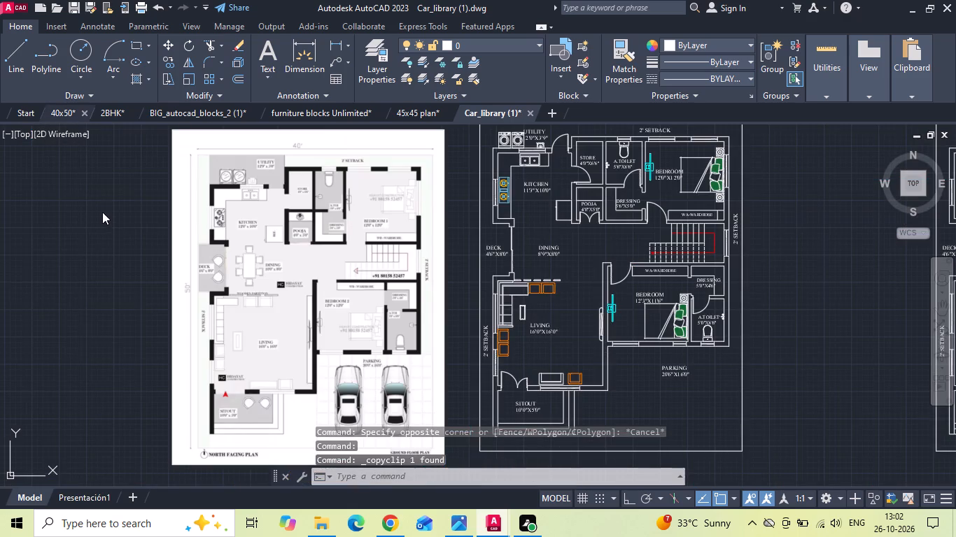
key(ctrl+v)
scroll(289, 282, down, 1)
click(622, 274)
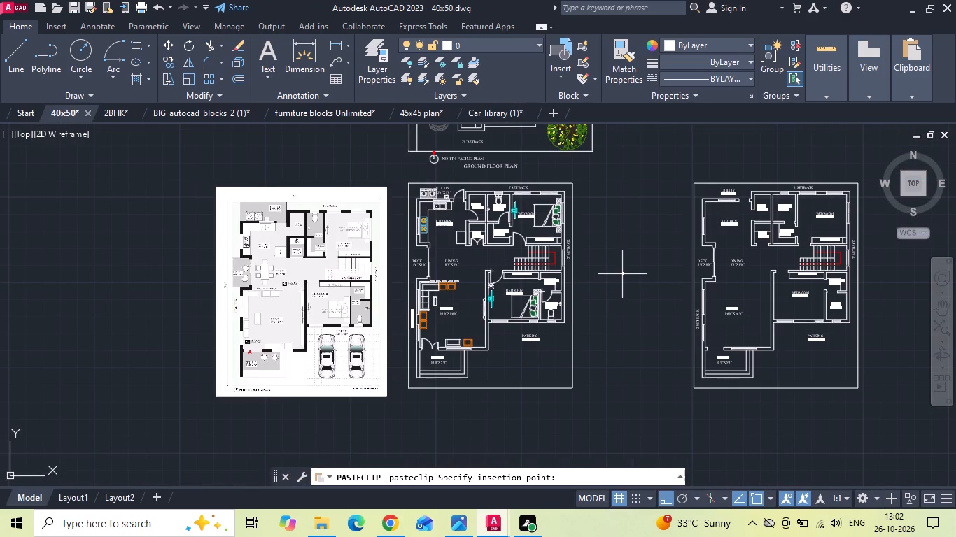
Scale the pasted plan-view car by a factor of 39.3701.
scroll(610, 245, up, 2)
scroll(646, 327, up, 2)
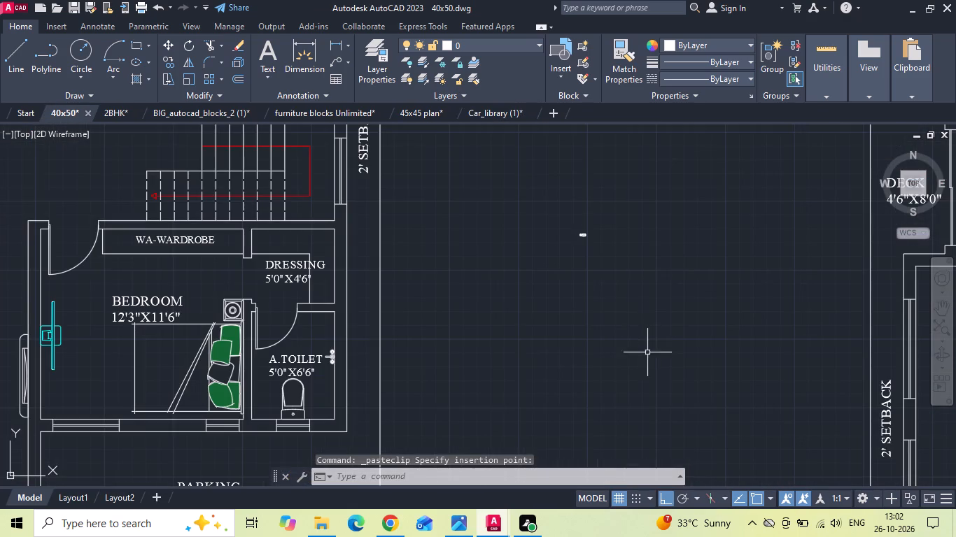
drag(610, 283, 604, 266)
click(556, 196)
right_click(556, 196)
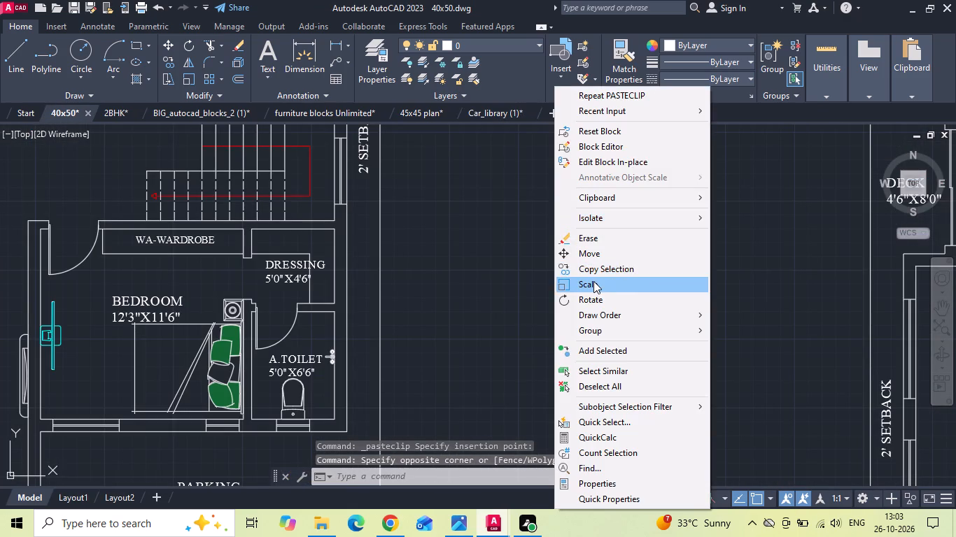
click(593, 281)
drag(582, 230, 582, 252)
key(2)
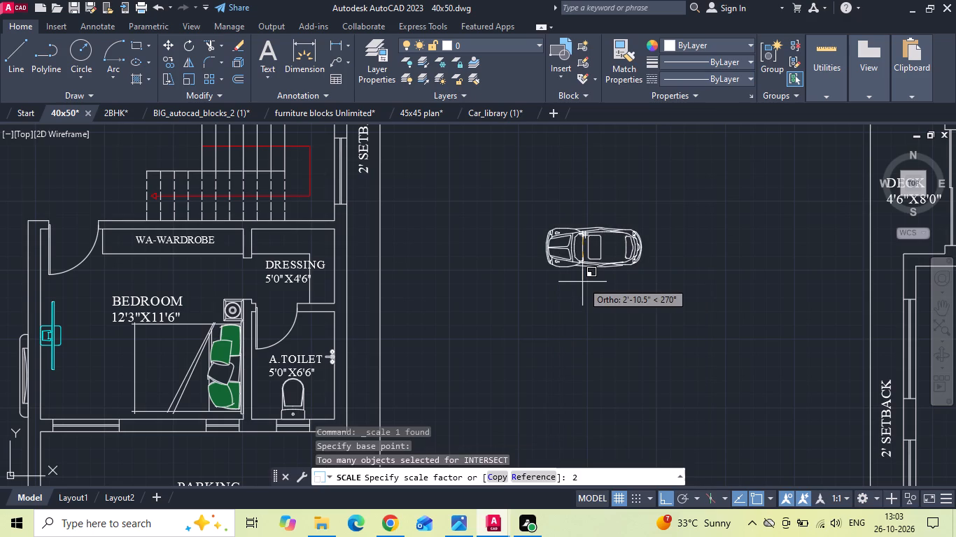
key(BackSpace)
text(37)
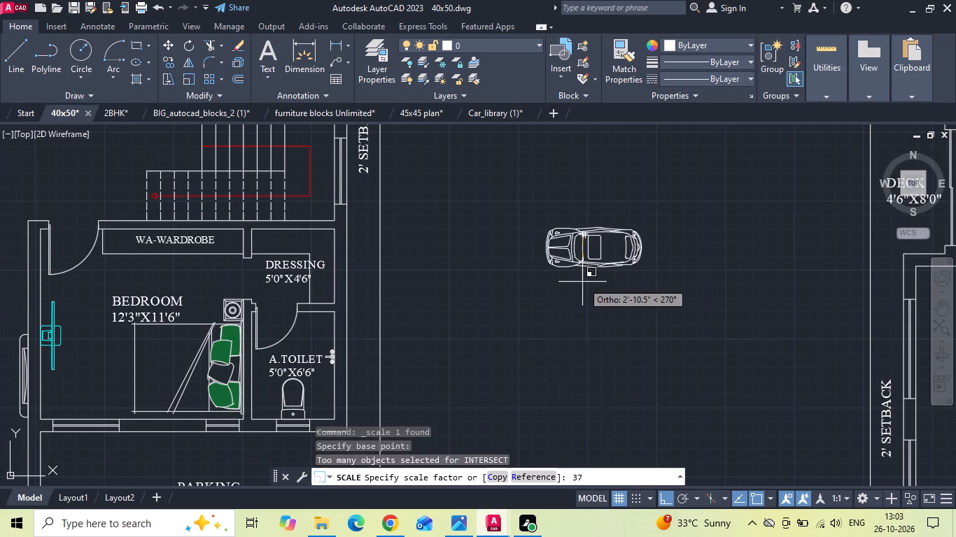
key(BackSpace)
text(9.3701)
key(Return)
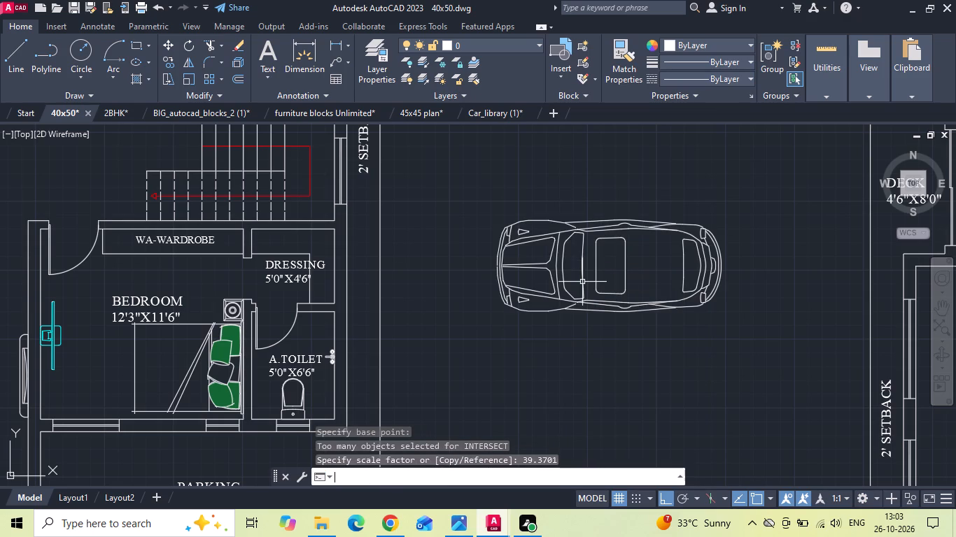
Rotate the enlarged car by 270° so it stands vertically with its front facing the house.
scroll(584, 285, down, 2)
drag(601, 248, 586, 279)
click(577, 298)
right_click(577, 298)
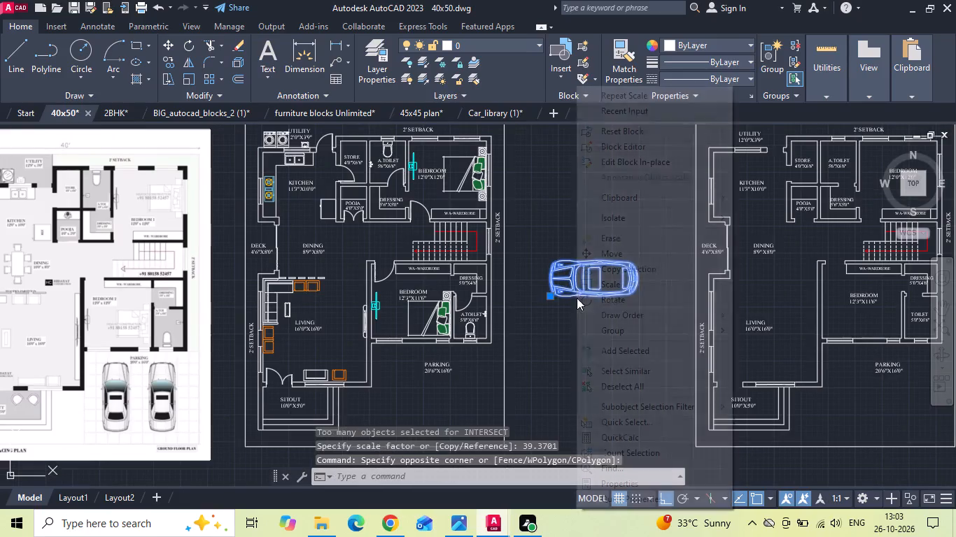
click(617, 305)
drag(617, 308, 613, 329)
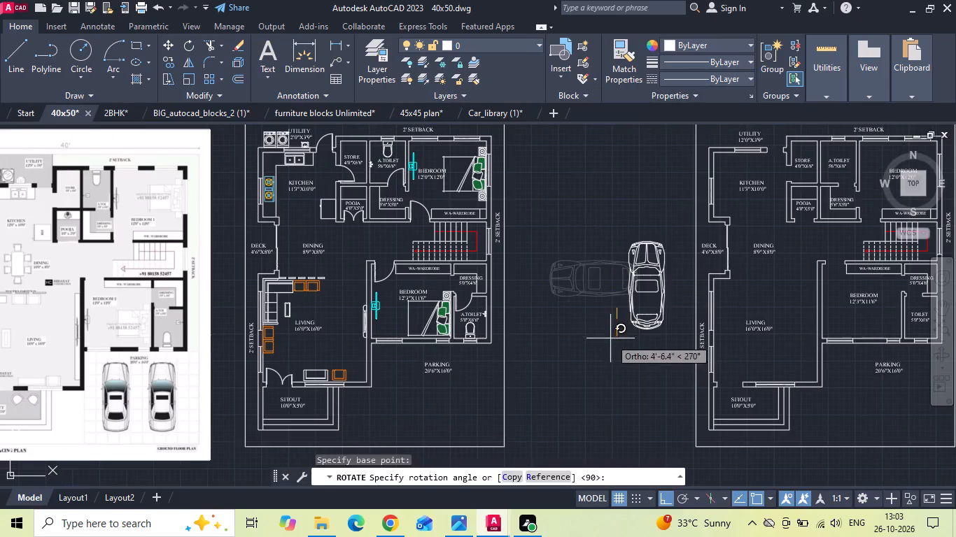
click(610, 339)
Move the car into the furnished plan's parking area, below the A.TOILET and beside the east boundary, with Ortho off.
click(651, 295)
right_click(631, 273)
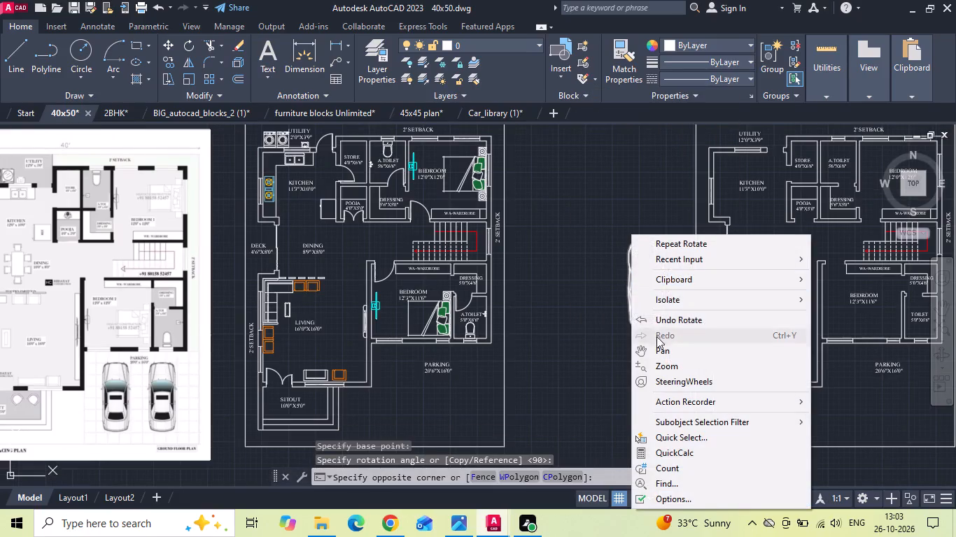
click(580, 317)
right_click(572, 313)
click(617, 260)
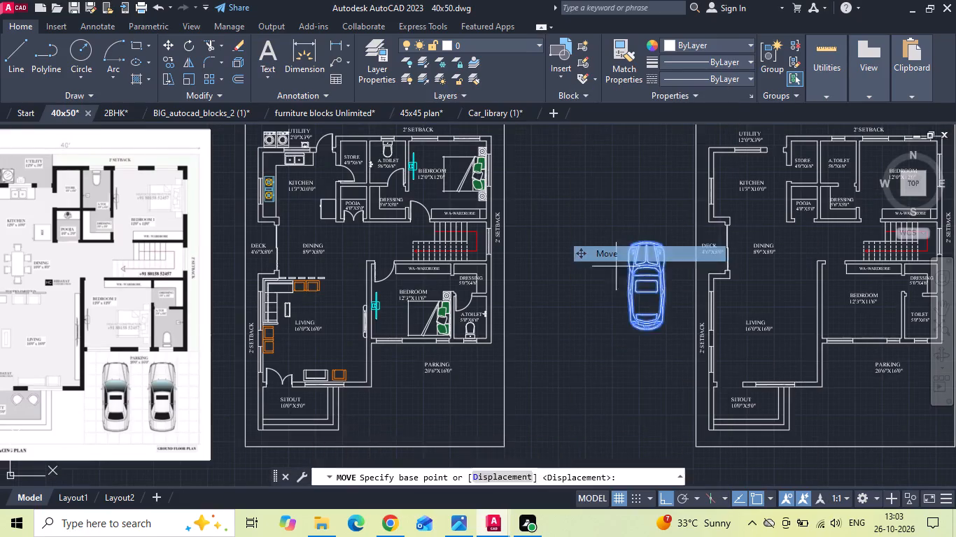
drag(629, 288, 586, 320)
middle_drag(500, 364, 561, 267)
drag(664, 499, 660, 492)
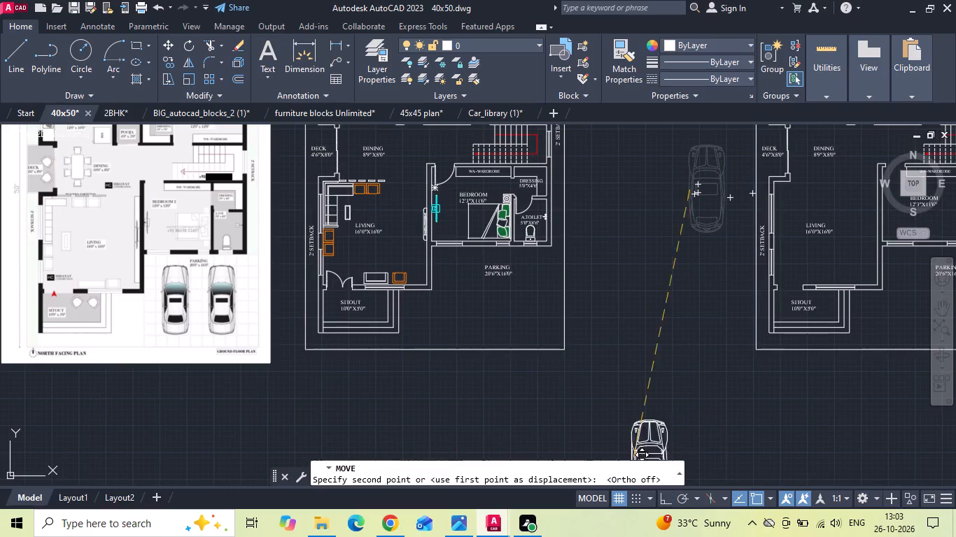
scroll(522, 301, up, 1)
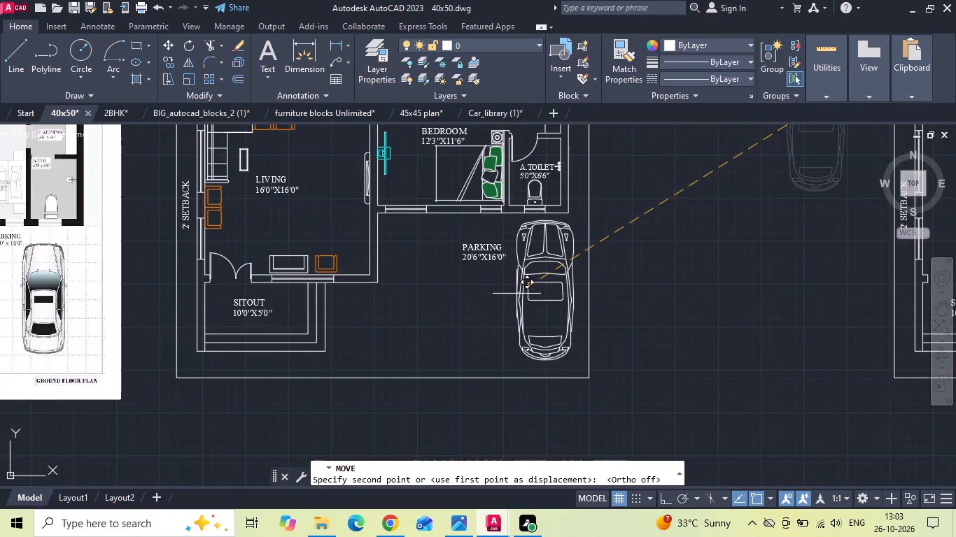
click(514, 296)
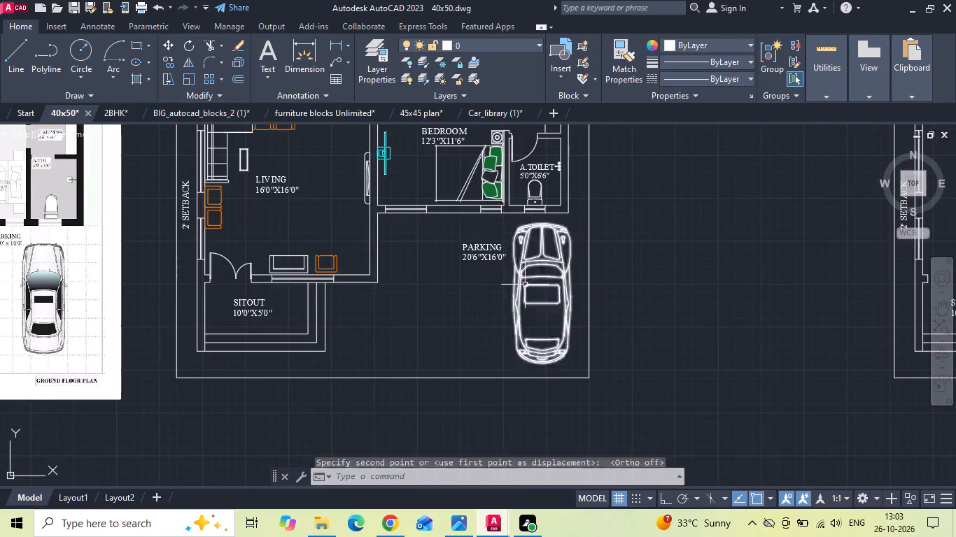
Scale the parked car down slightly, using a base point at the middle of its front end.
click(528, 280)
click(502, 258)
key(Escape)
click(527, 278)
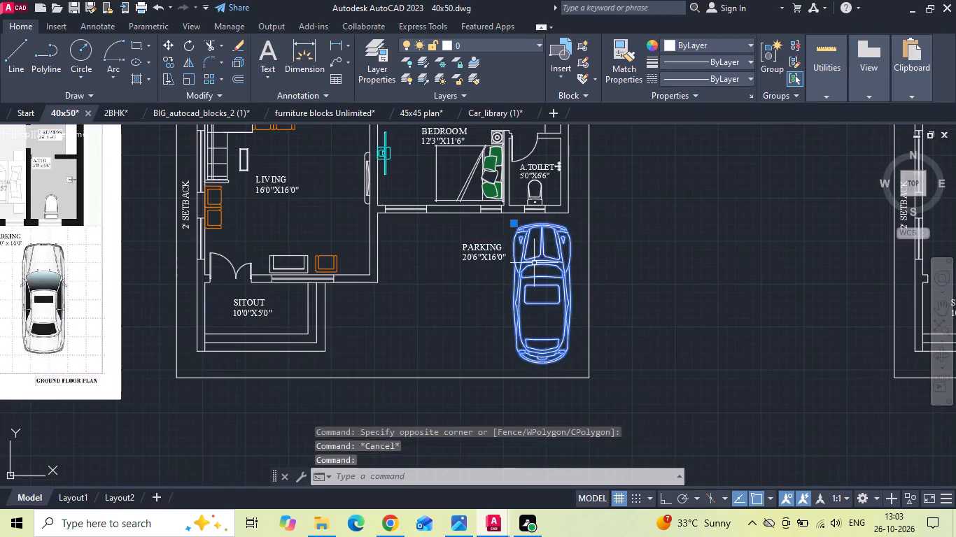
right_click(535, 260)
click(556, 282)
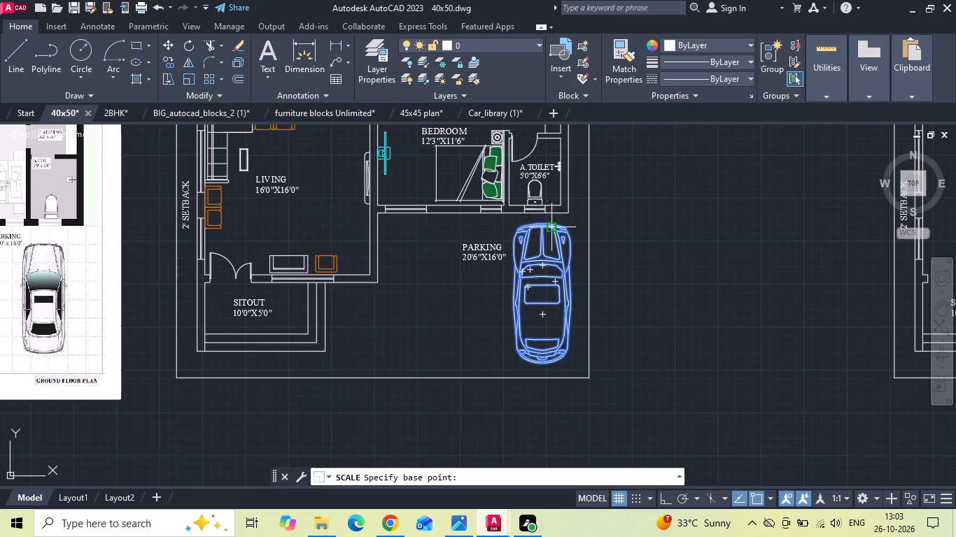
click(536, 224)
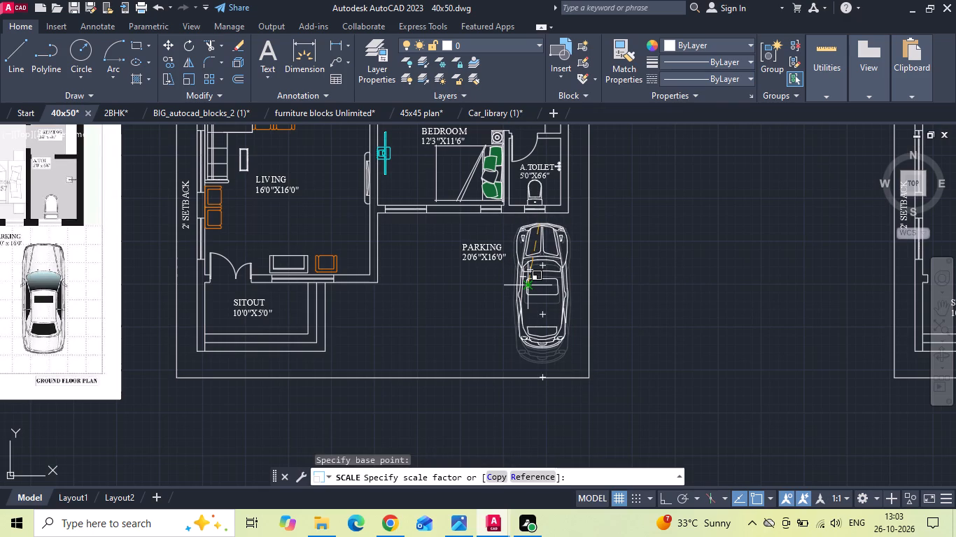
click(528, 289)
right_click(528, 289)
right_click(527, 289)
Move the scaled car slightly down and to the left to leave clearance from the house wall and boundary.
click(515, 275)
right_click(514, 275)
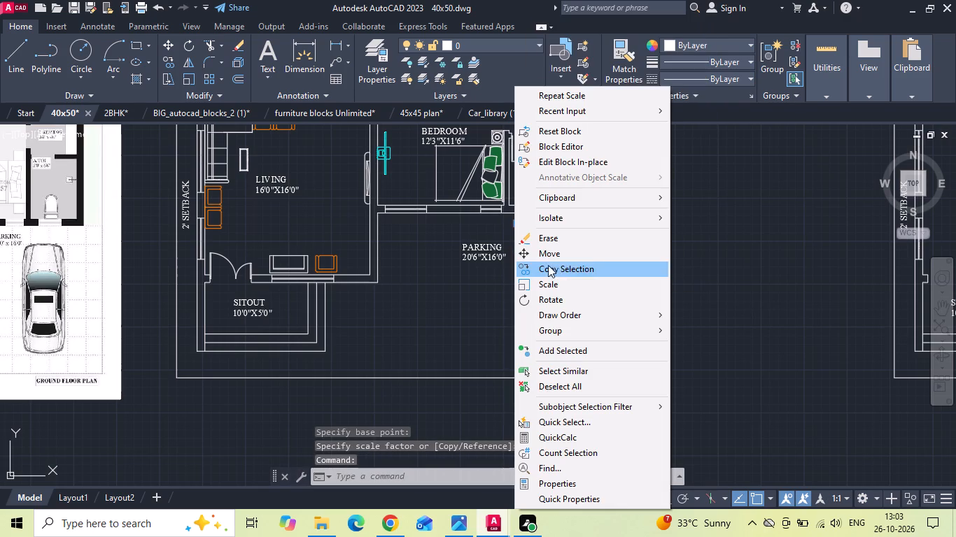
click(586, 257)
click(660, 266)
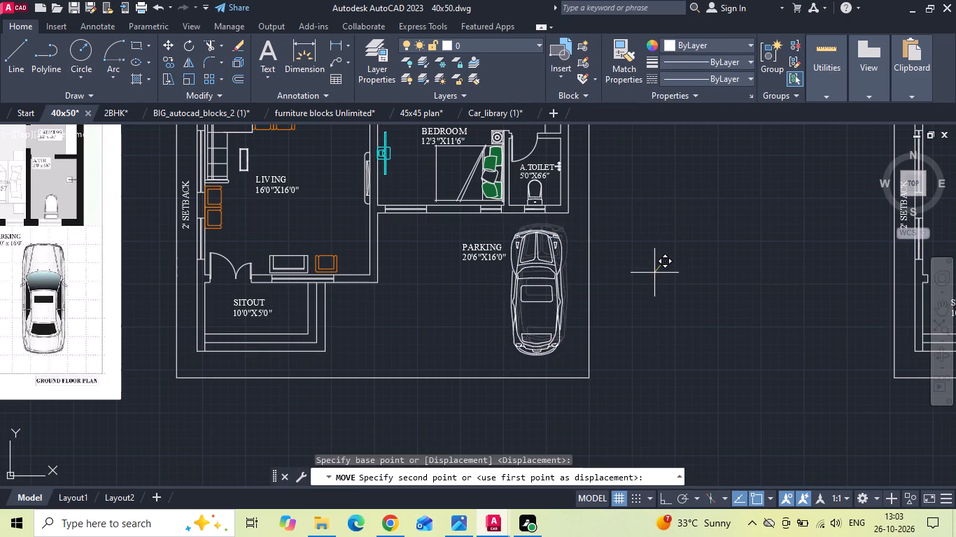
click(654, 273)
Copy the car about 10'-4.5" straight to the left with Ortho on, as the second car in the parking area.
drag(546, 300, 540, 303)
right_click(491, 317)
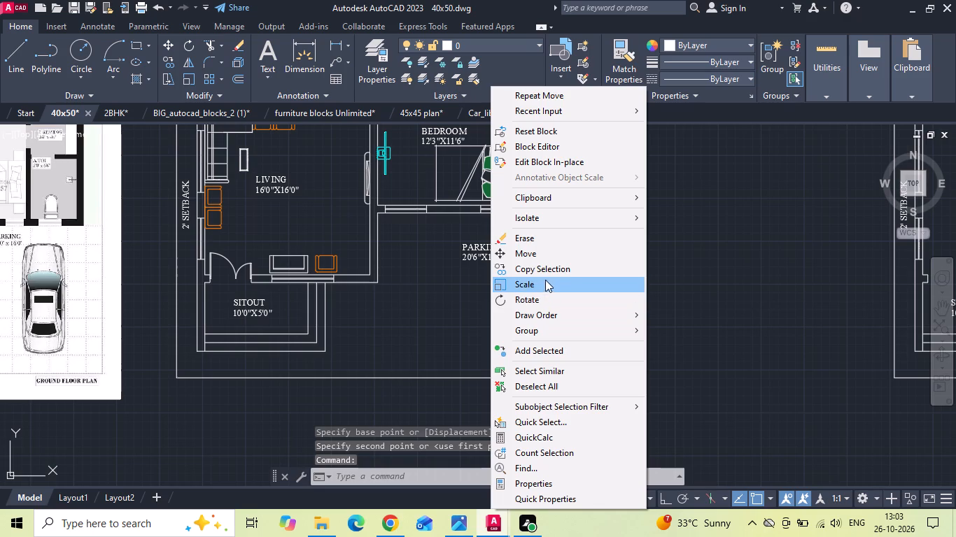
click(549, 275)
click(715, 260)
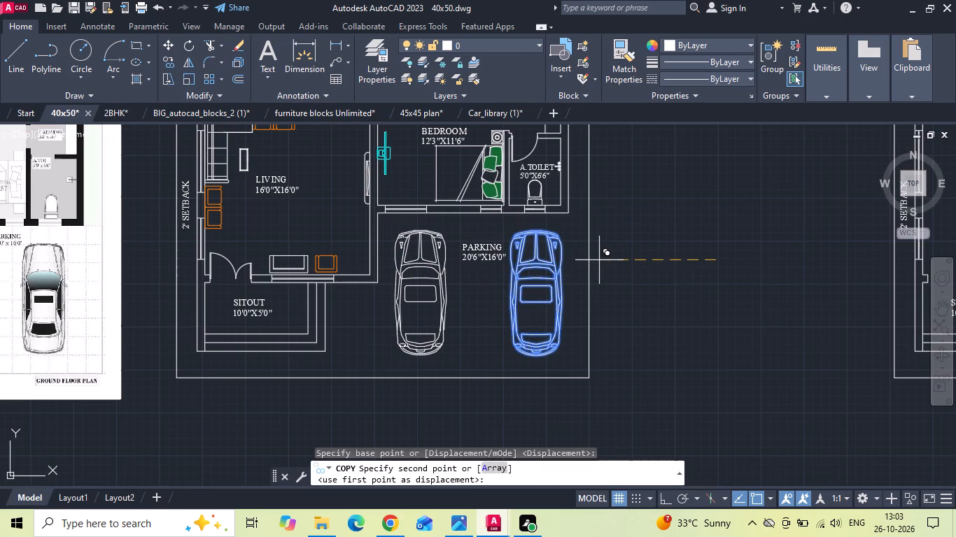
key(F8)
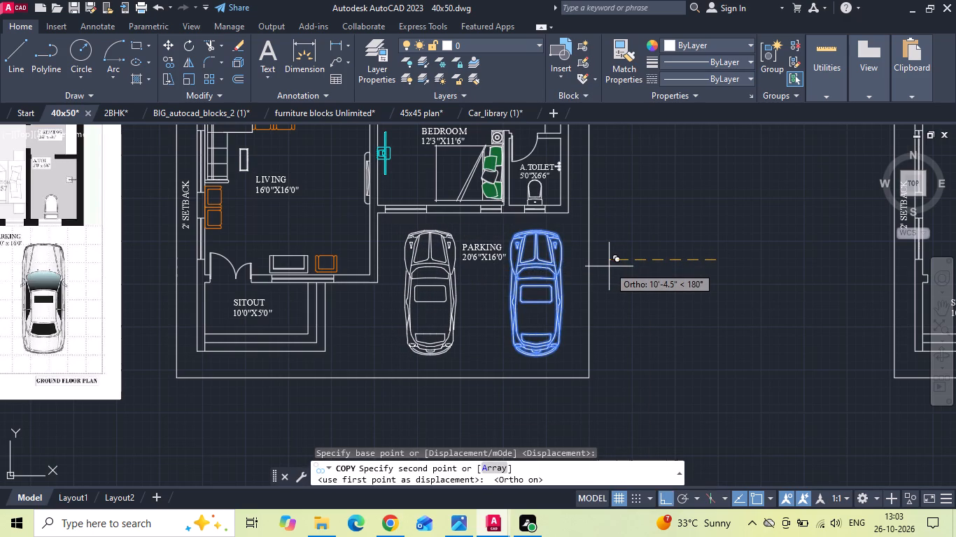
click(609, 266)
key(Escape)
Move the PARKING 20'6"X16'0" label slightly upward between the two cars.
click(502, 257)
right_click(500, 255)
click(528, 257)
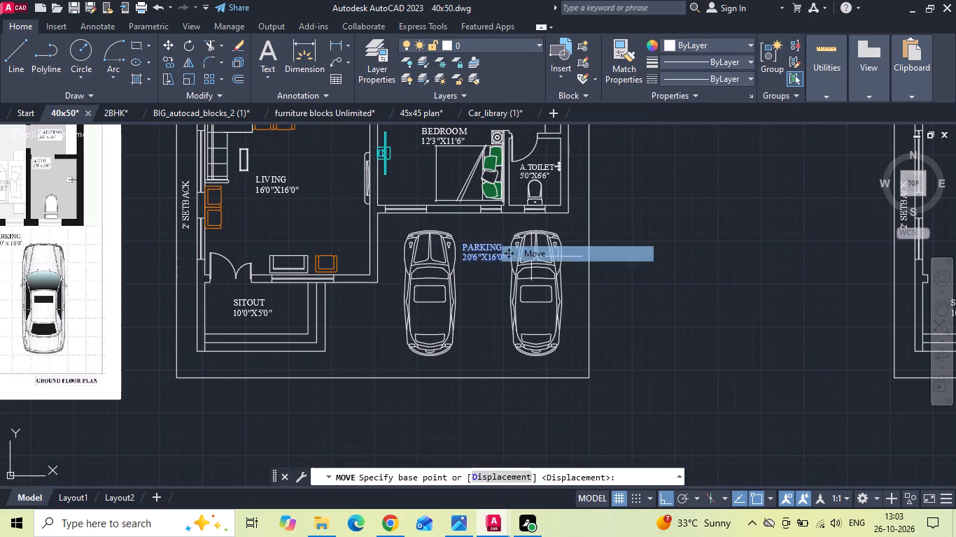
click(743, 229)
click(745, 222)
Save the 40x50 drawing.
key(ctrl+s)
key(ctrl+s)
key(ctrl+s)
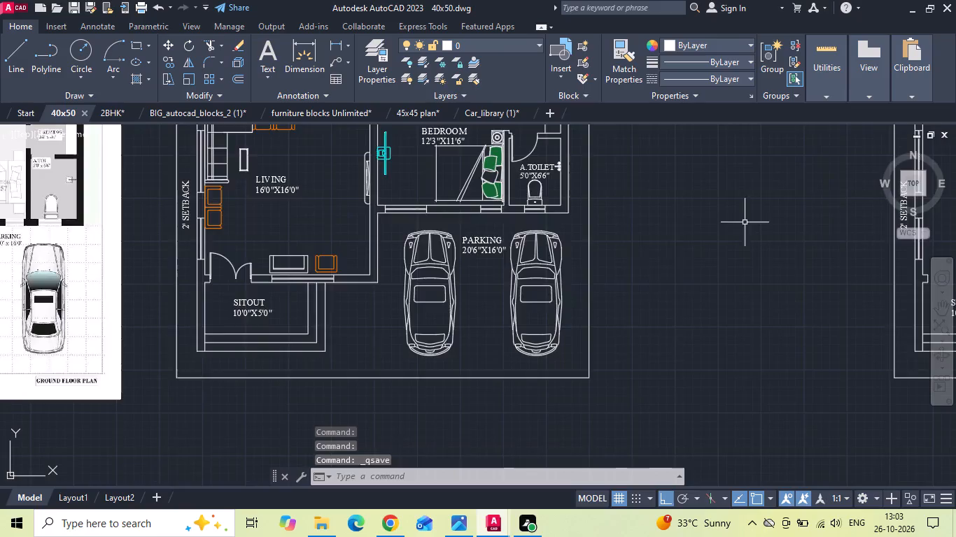
Look over the 40x50 sheet, and check the 45x45 plan drawing for title annotations to reuse.
scroll(572, 301, down, 2)
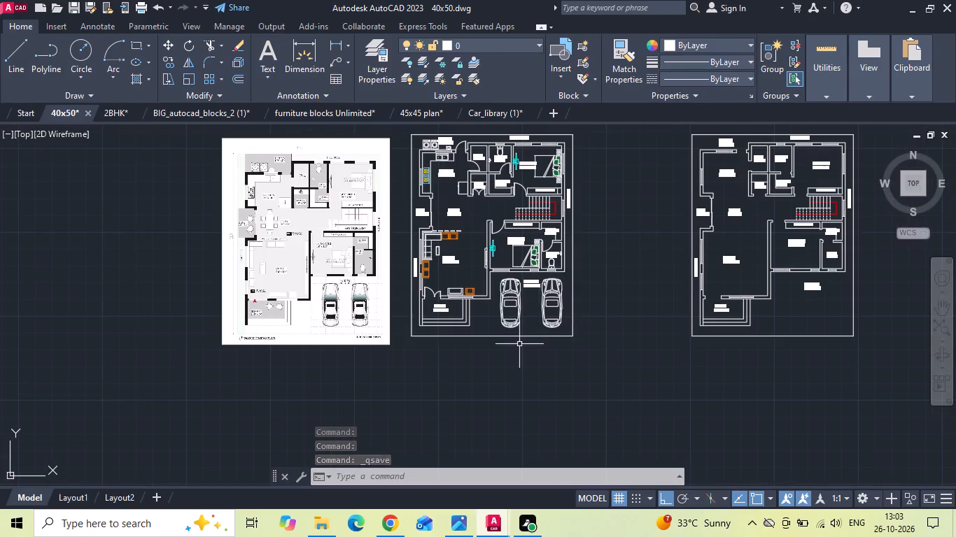
scroll(519, 344, up, 2)
scroll(496, 340, down, 1)
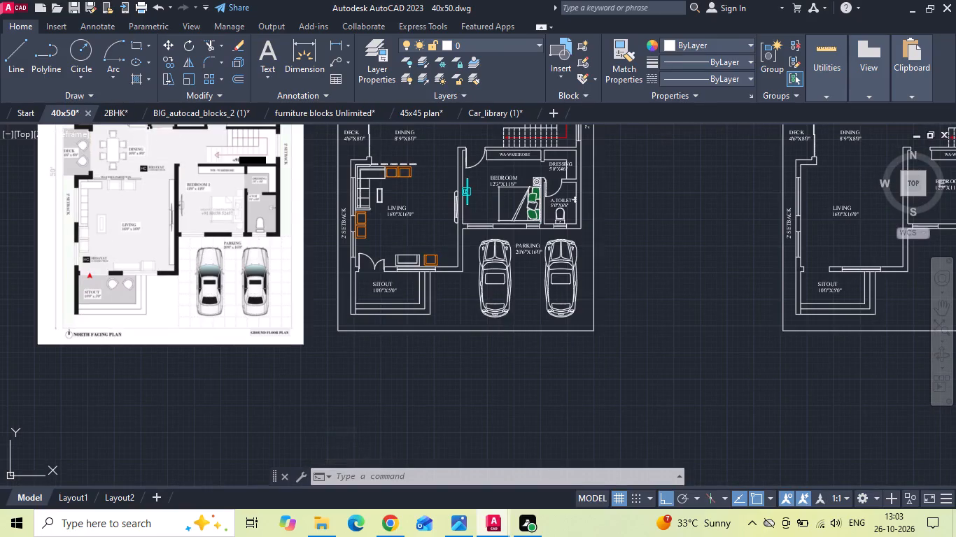
click(421, 114)
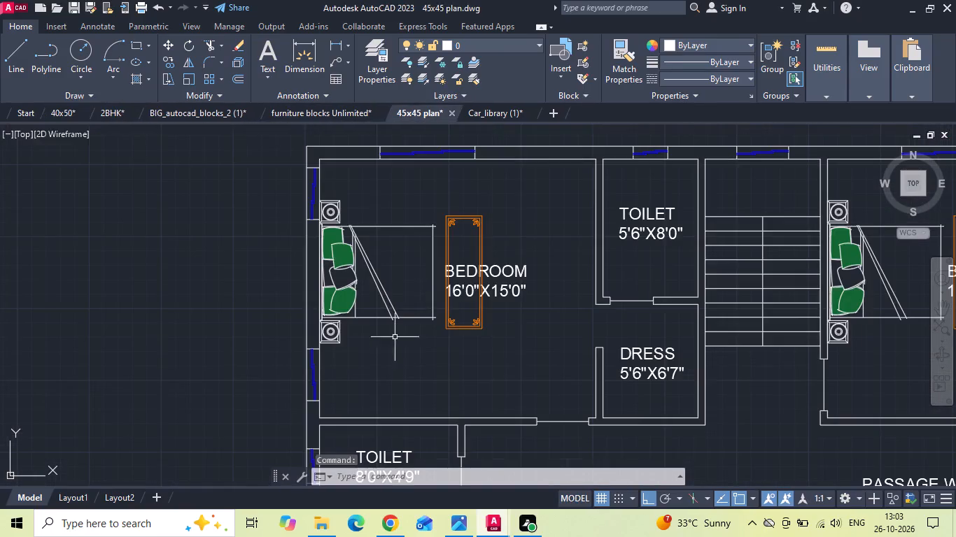
scroll(409, 239, down, 4)
scroll(463, 350, up, 3)
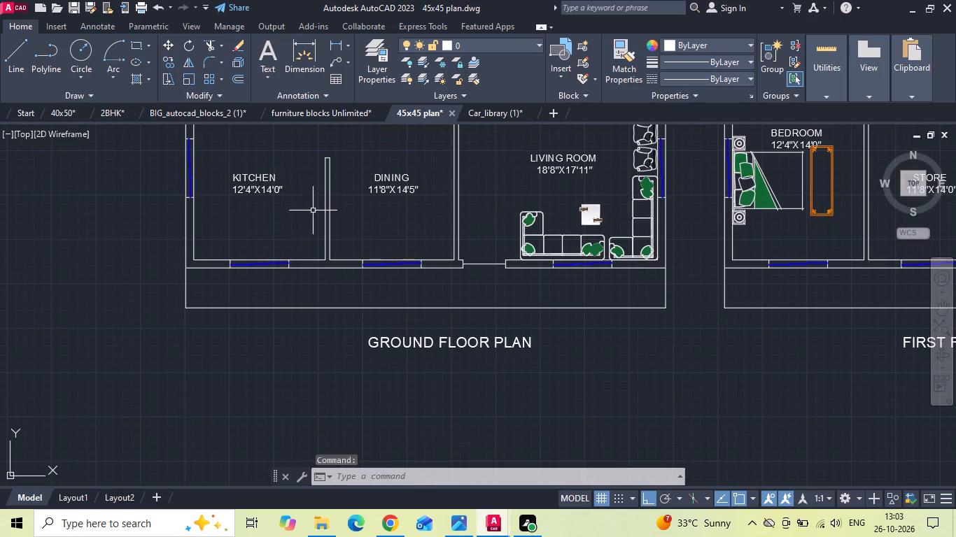
In the 2BHK drawing, copy the complete north symbol with its red N and the NORTH FACING PLAN and GROUND FLOOR PLAN titles.
click(109, 112)
scroll(403, 389, up, 1)
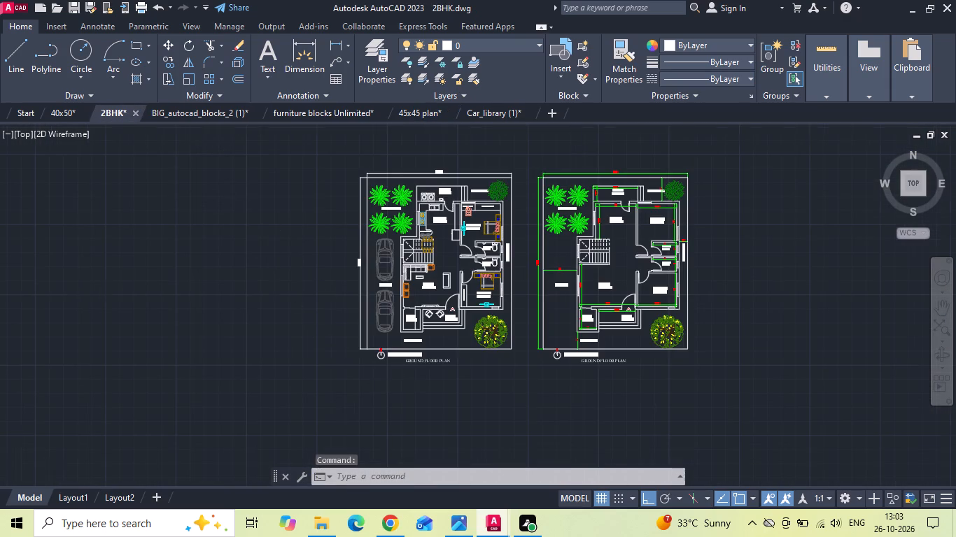
scroll(403, 389, up, 1)
drag(486, 299, 460, 311)
click(257, 331)
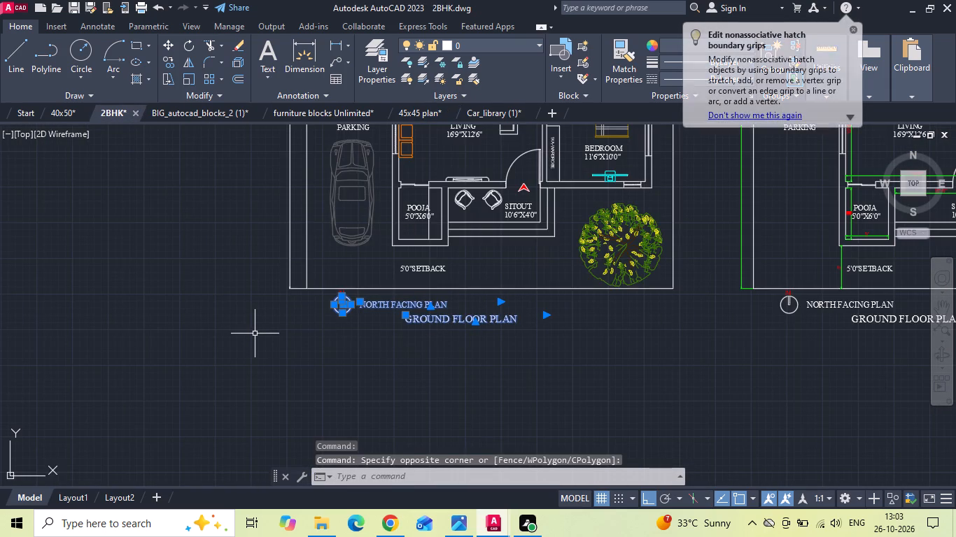
key(ctrl+c)
scroll(363, 312, up, 1)
click(645, 296)
key(Escape)
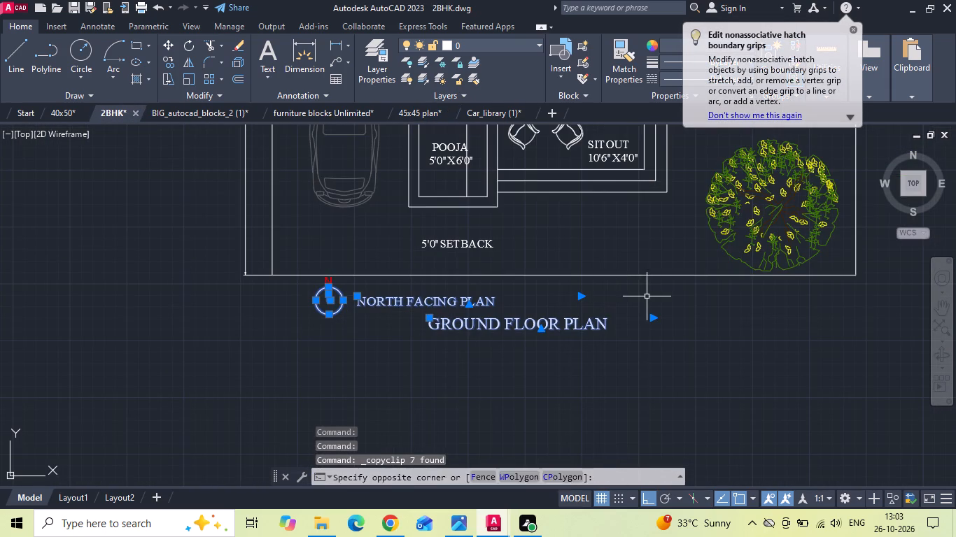
key(Escape)
key(Escape)
click(636, 286)
click(240, 385)
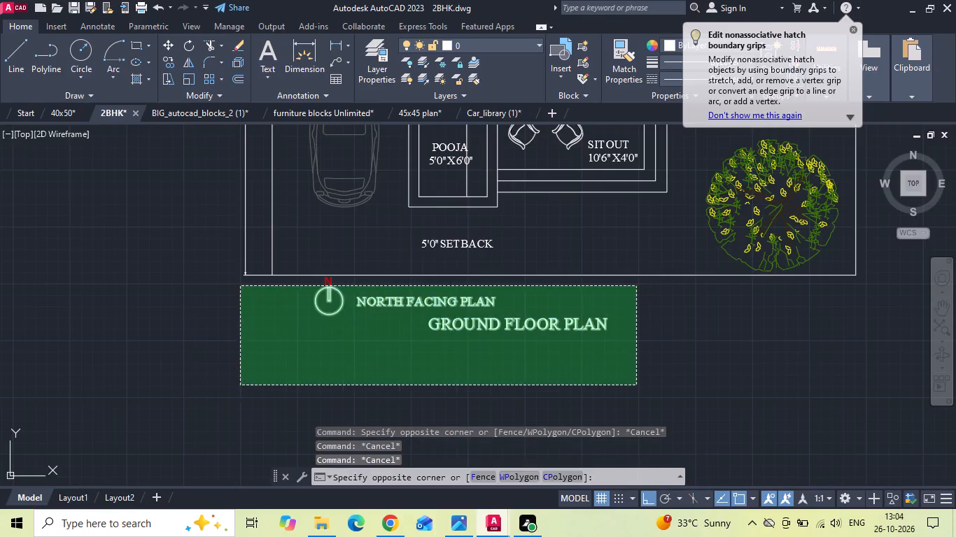
click(325, 282)
key(ctrl+c)
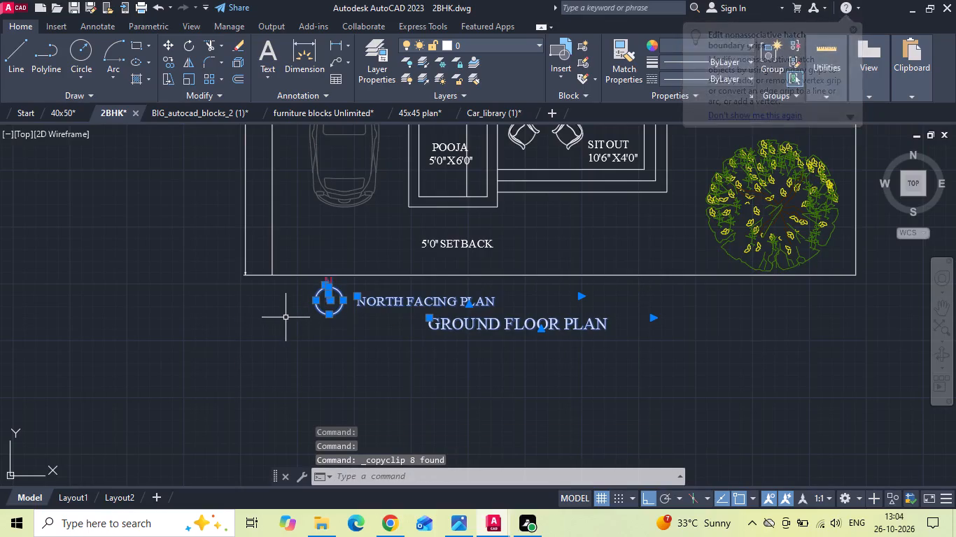
Paste the north symbol and plan titles into the 40x50 drawing, just below the furnished plan's lower-left boundary corner.
click(59, 115)
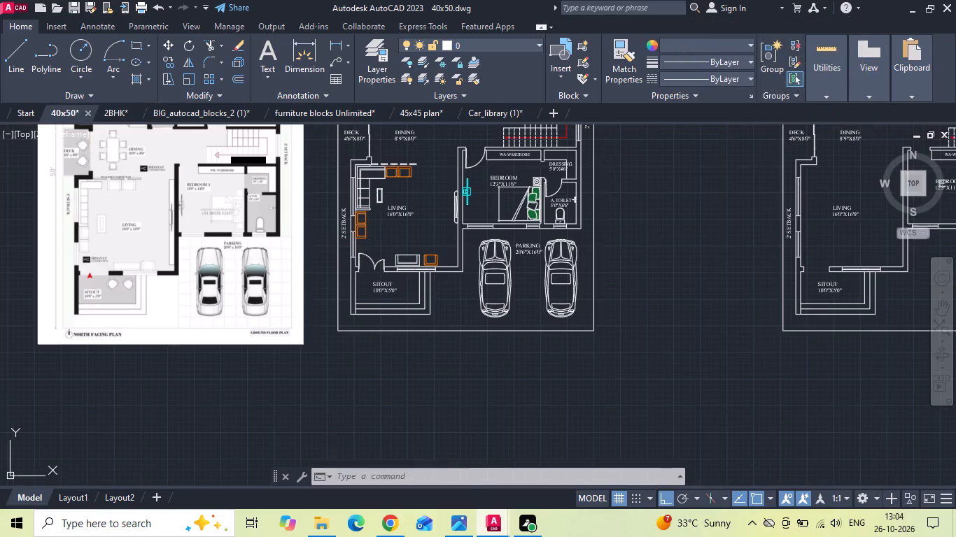
key(ctrl+v)
middle_drag(333, 367, 351, 364)
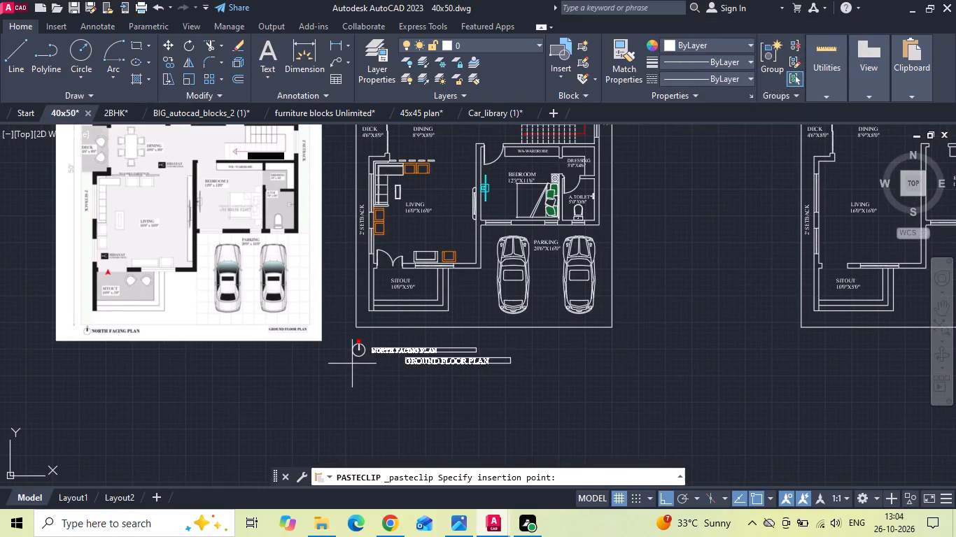
scroll(358, 363, up, 3)
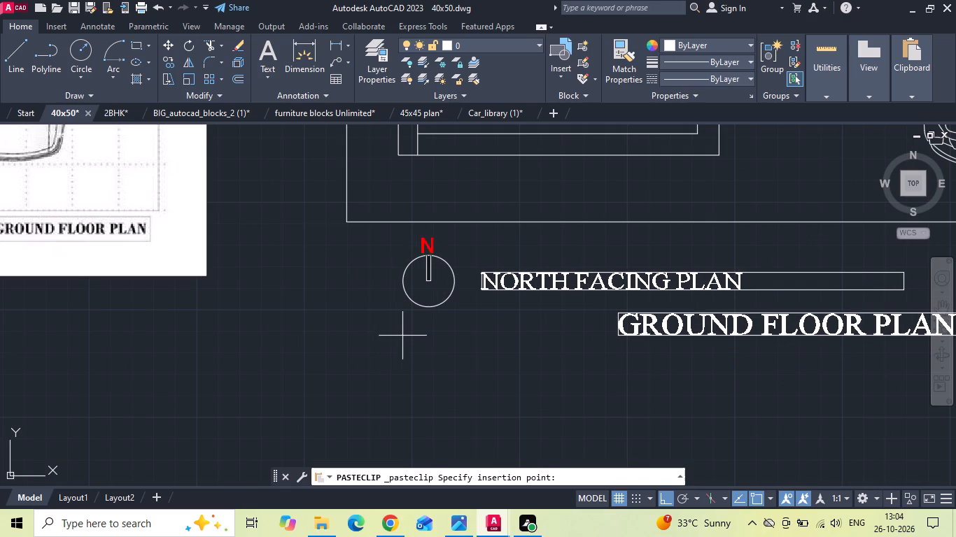
click(404, 336)
scroll(508, 312, down, 4)
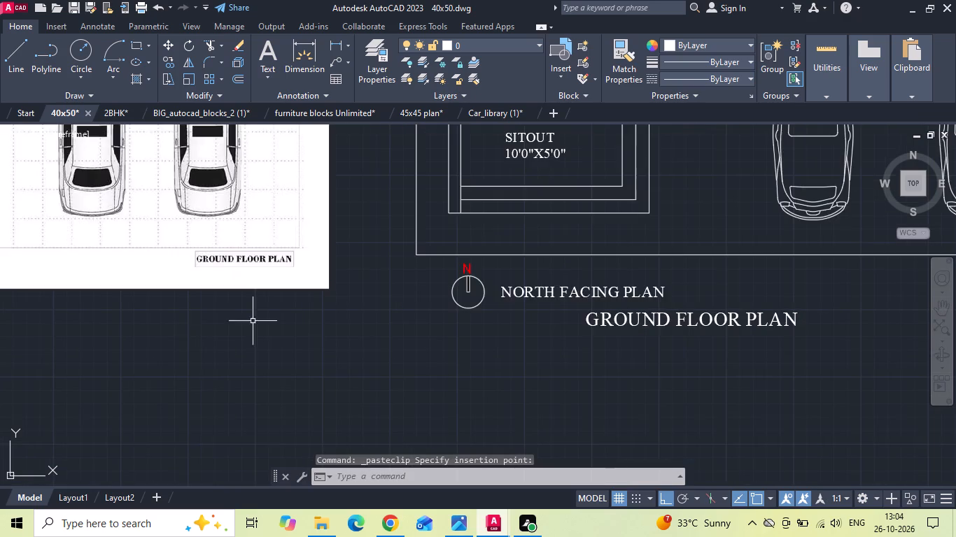
Move the GROUND FLOOR PLAN title slightly east below the furnished plan, and save the drawing.
middle_drag(207, 317, 495, 273)
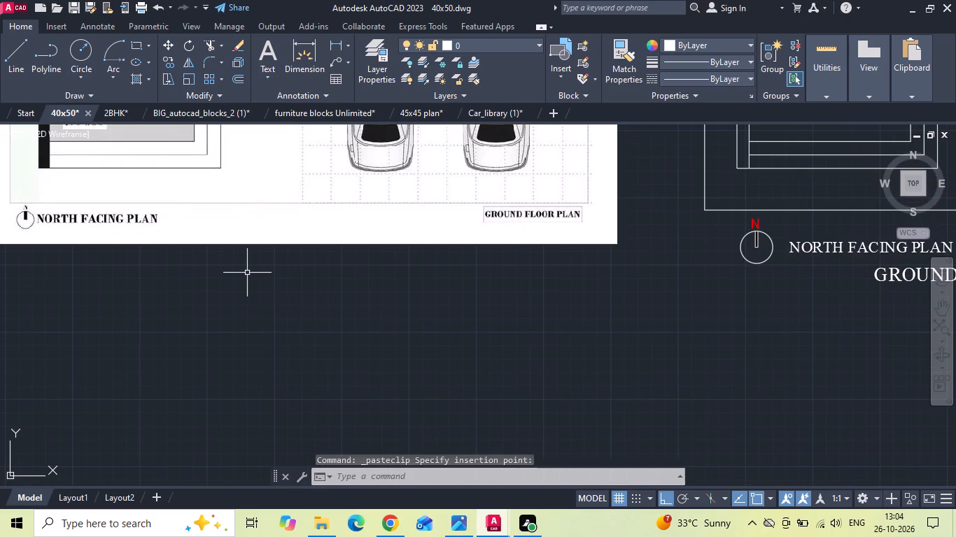
scroll(253, 294, down, 2)
scroll(206, 275, up, 2)
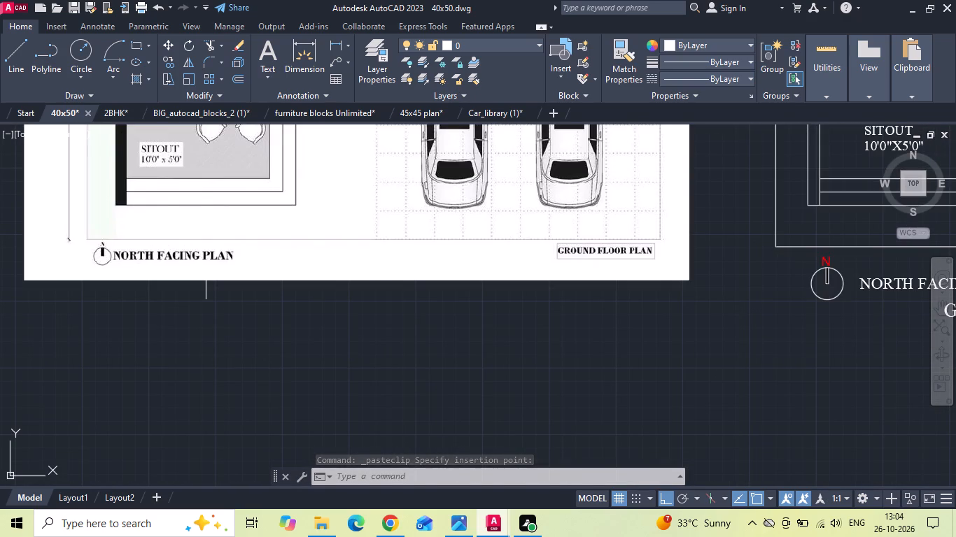
scroll(188, 288, down, 2)
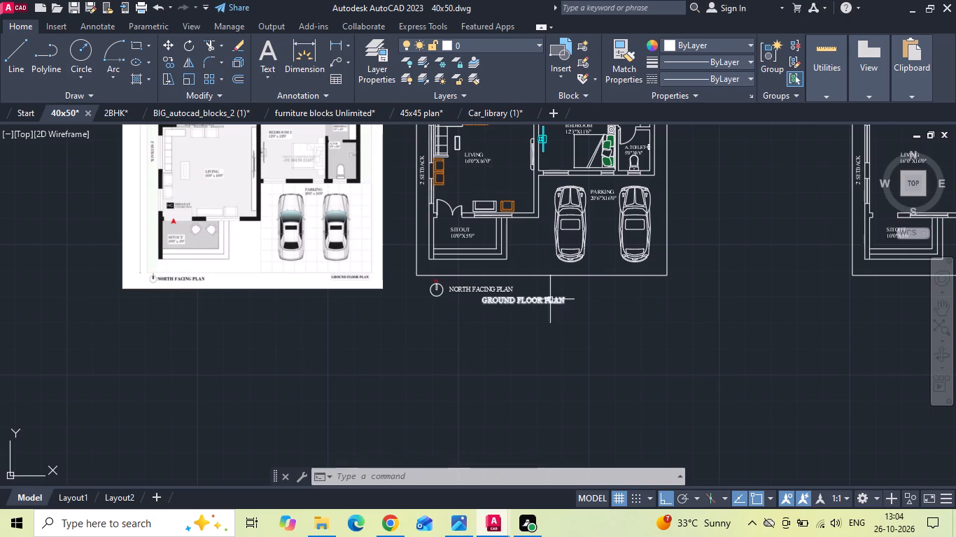
scroll(575, 299, up, 2)
click(475, 301)
right_click(475, 301)
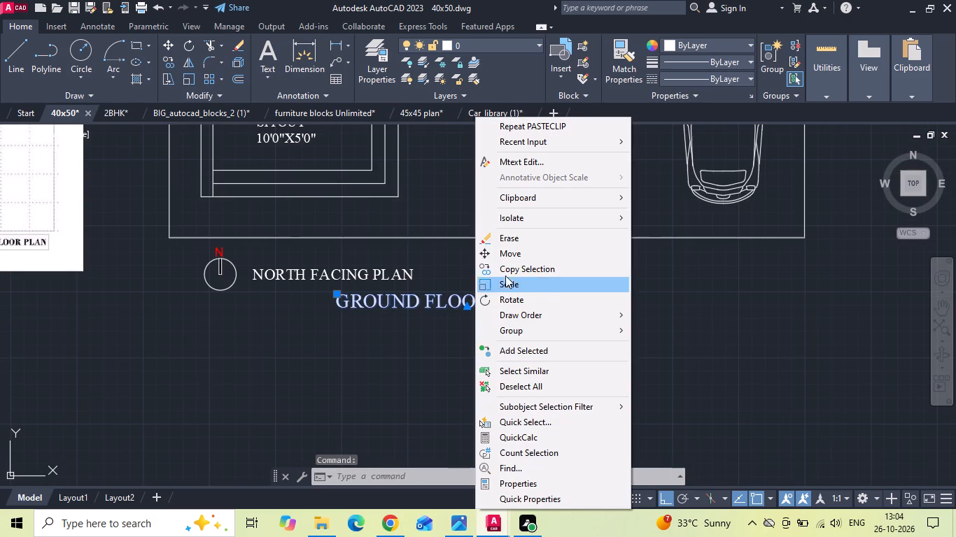
click(514, 255)
click(663, 290)
click(675, 289)
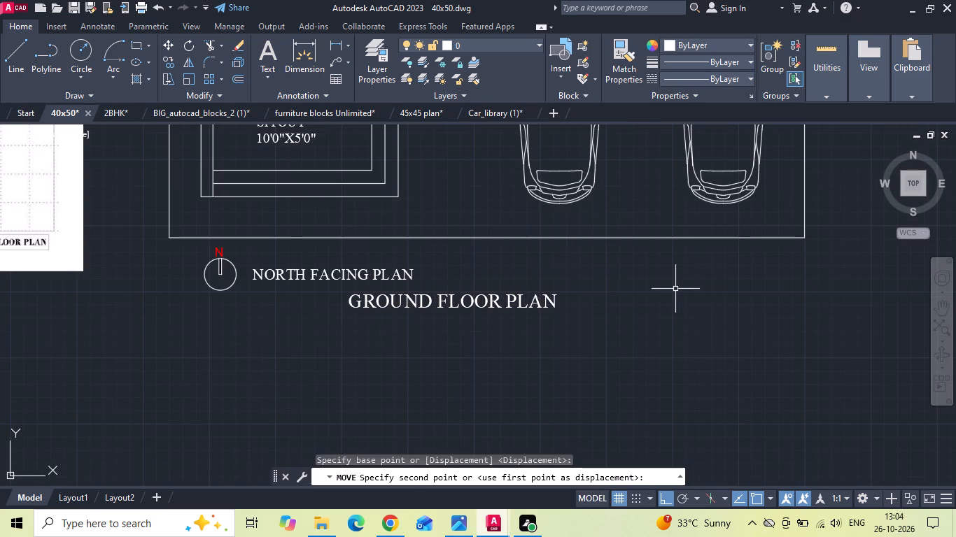
key(ctrl+s)
Start a hatch with the SOLID pattern and fill the wall segments around the sitout and living room of the furnished plan.
scroll(582, 356, down, 2)
text(H)
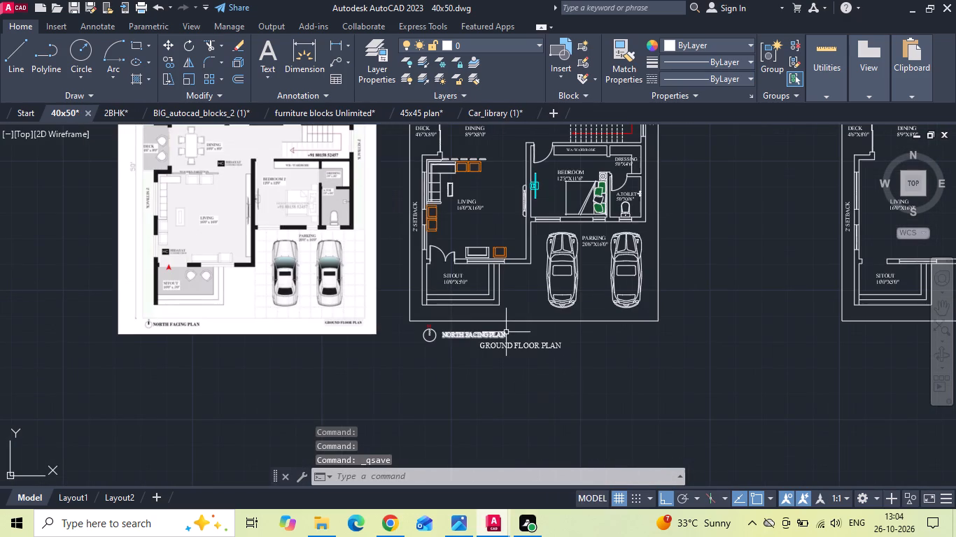
key(space)
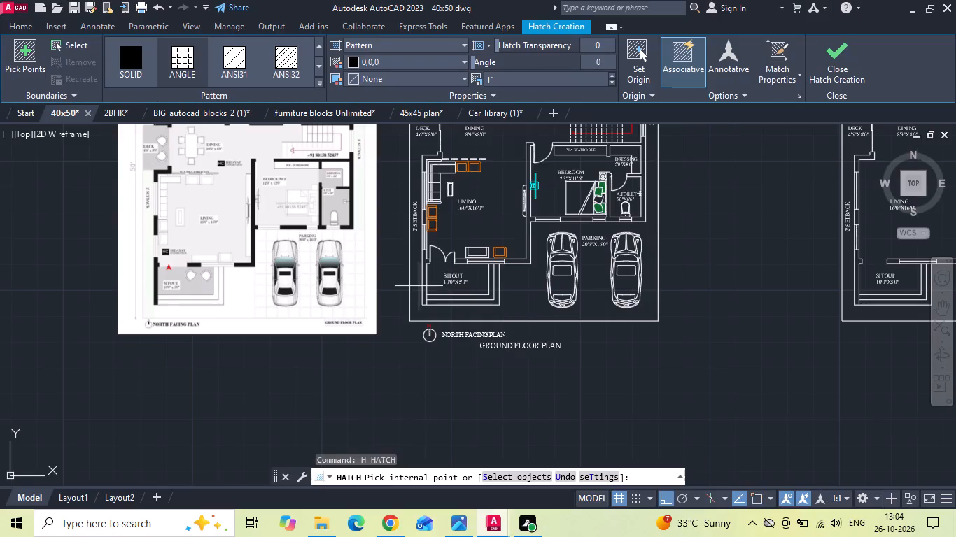
click(141, 63)
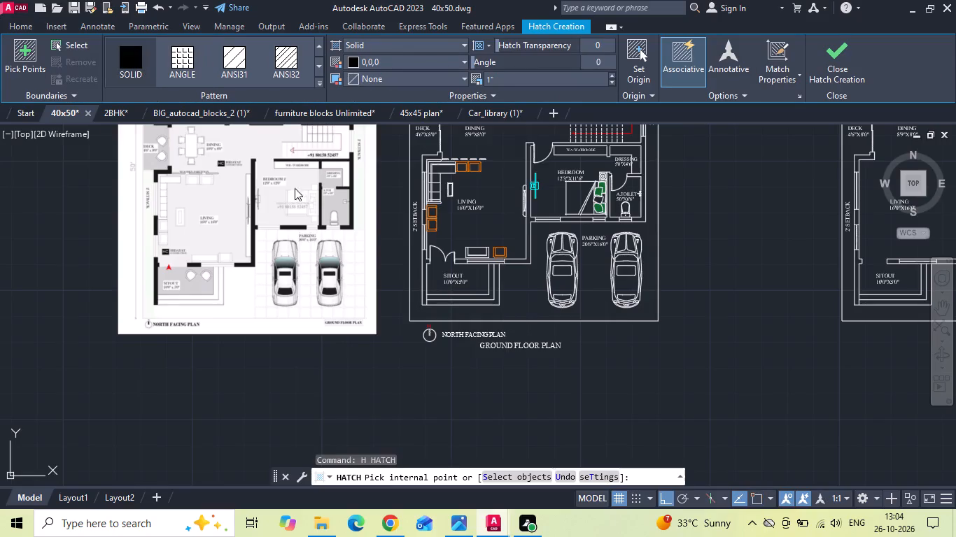
click(423, 282)
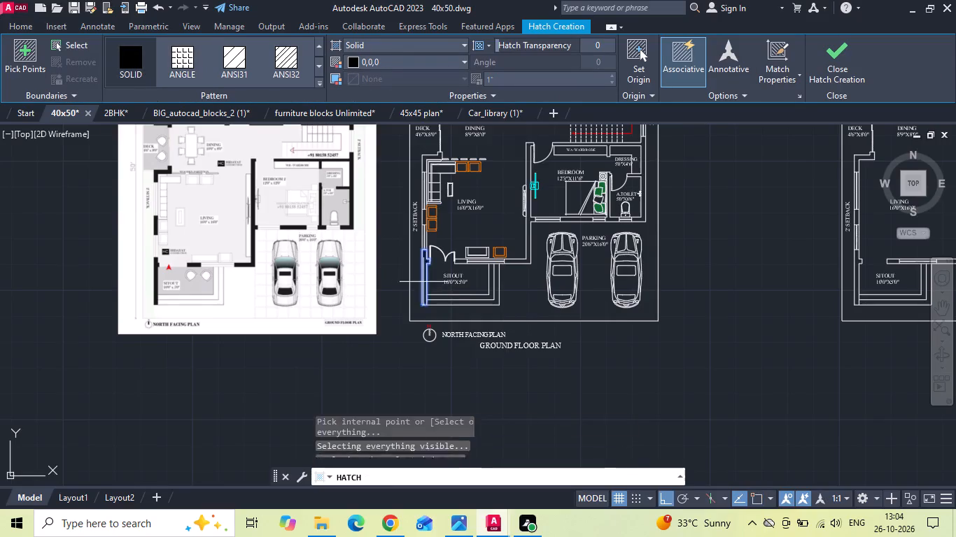
scroll(446, 242, up, 1)
middle_drag(449, 237, 433, 320)
click(451, 356)
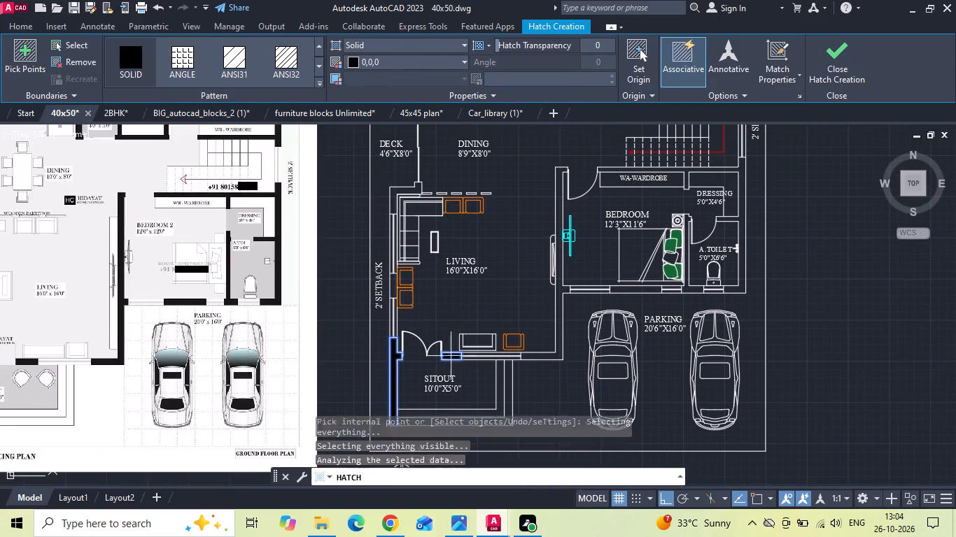
click(537, 357)
middle_drag(552, 280, 552, 320)
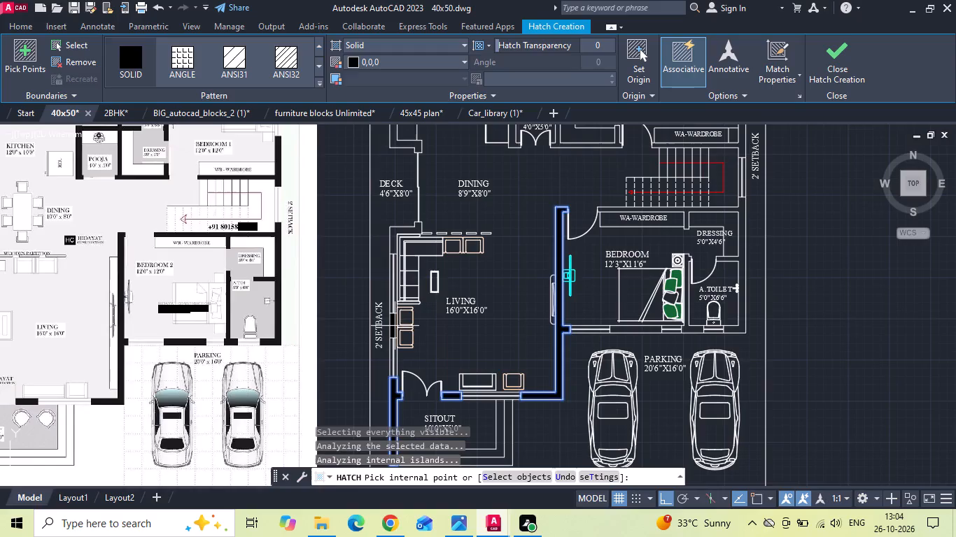
click(395, 326)
click(391, 236)
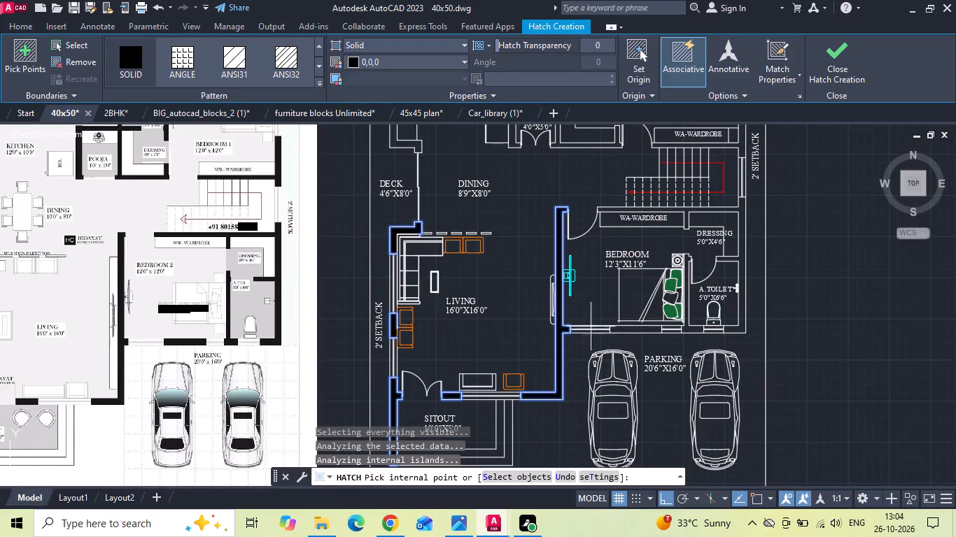
Add the walls of the 12'3"X11'6" bedroom, its toilet and dressing, and the east wall beside the staircase to the solid hatch.
click(646, 332)
click(694, 332)
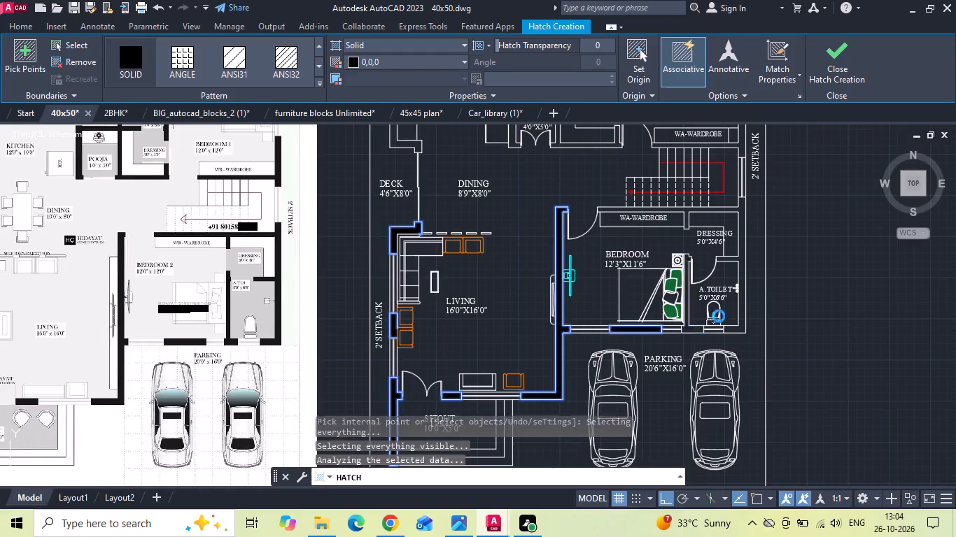
click(742, 259)
middle_drag(743, 252, 743, 339)
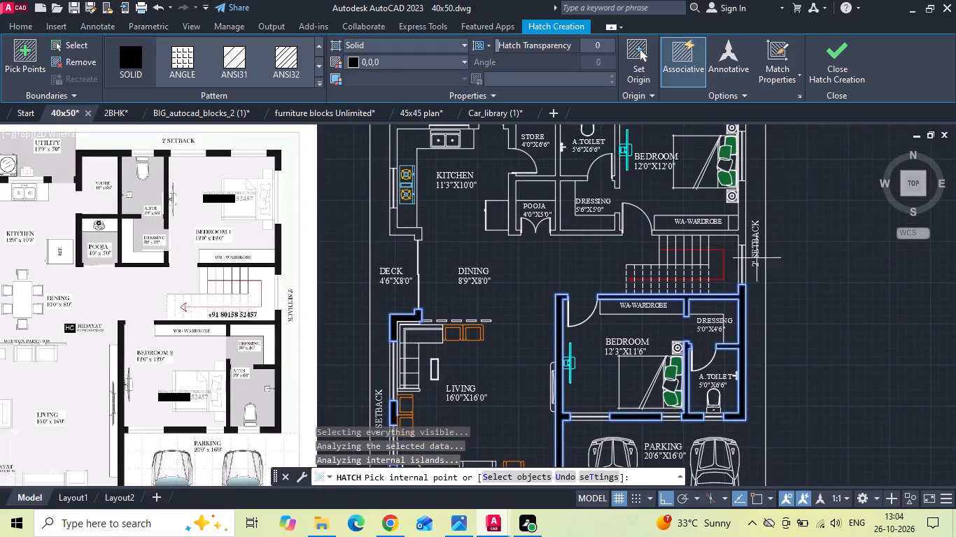
click(744, 231)
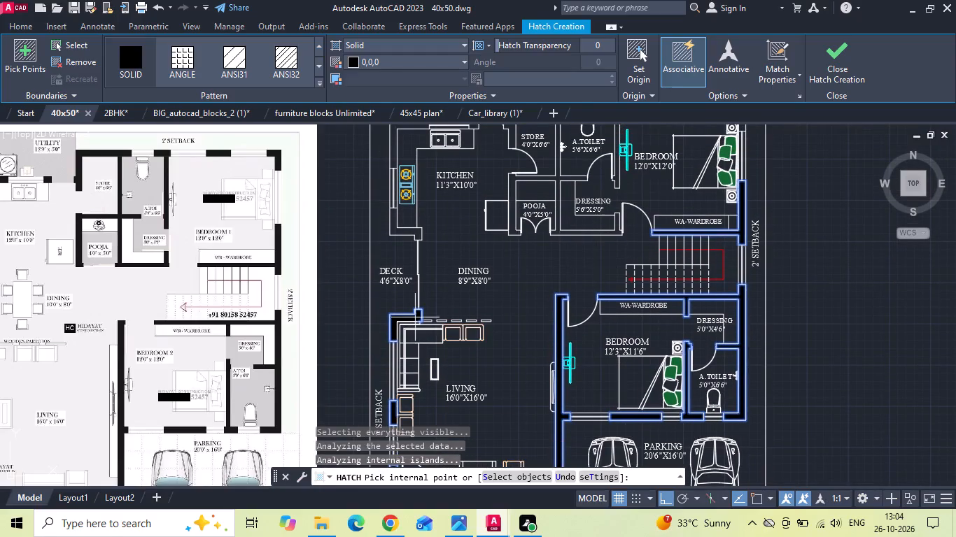
Add the kitchen's outer wall segments, from the deck corner around to the utility door, to the solid hatch.
scroll(407, 234, up, 2)
click(407, 229)
middle_drag(409, 243, 401, 389)
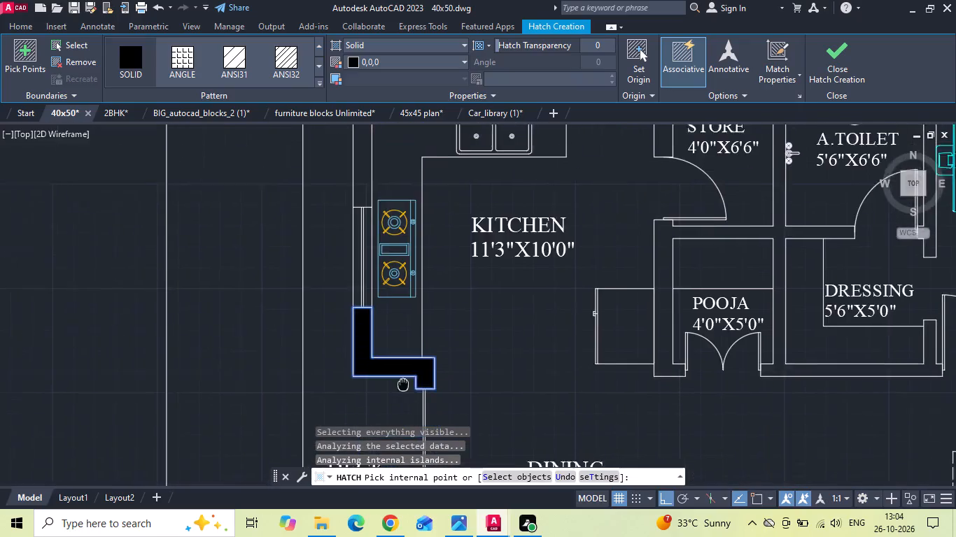
middle_drag(401, 389, 400, 399)
scroll(399, 400, down, 2)
click(393, 222)
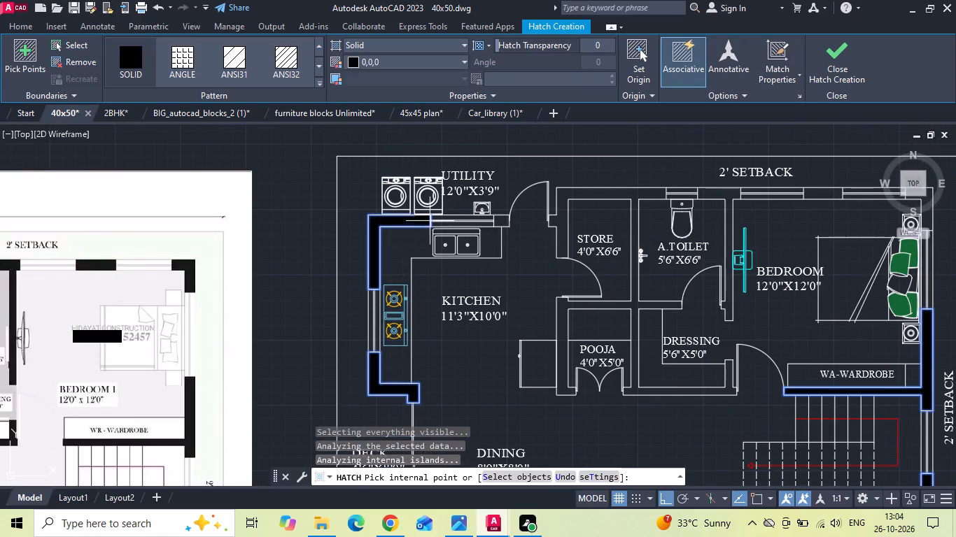
click(505, 221)
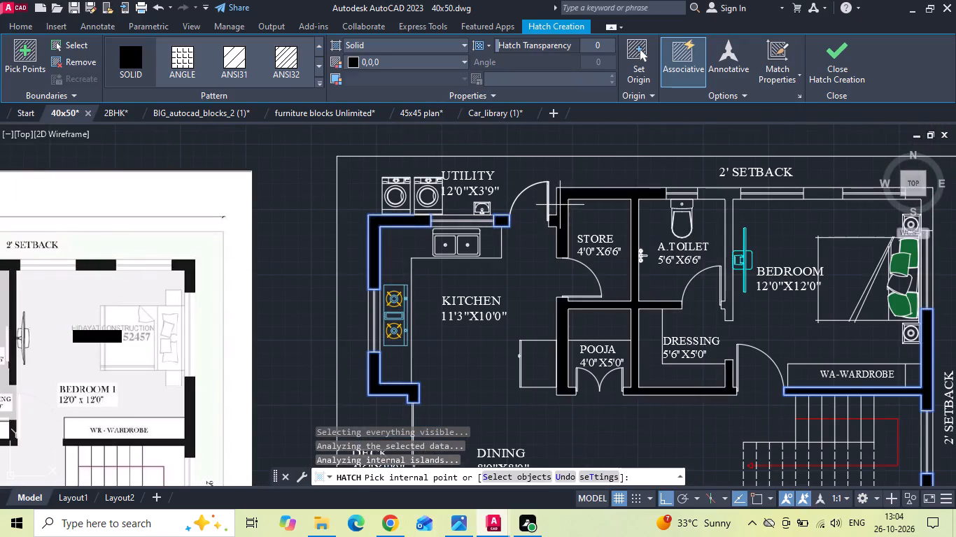
Fill the store, pooja, toilet, dressing and 12'0"X12'0" bedroom walls with the solid hatch and finish it.
click(560, 205)
middle_drag(618, 232, 465, 234)
click(572, 197)
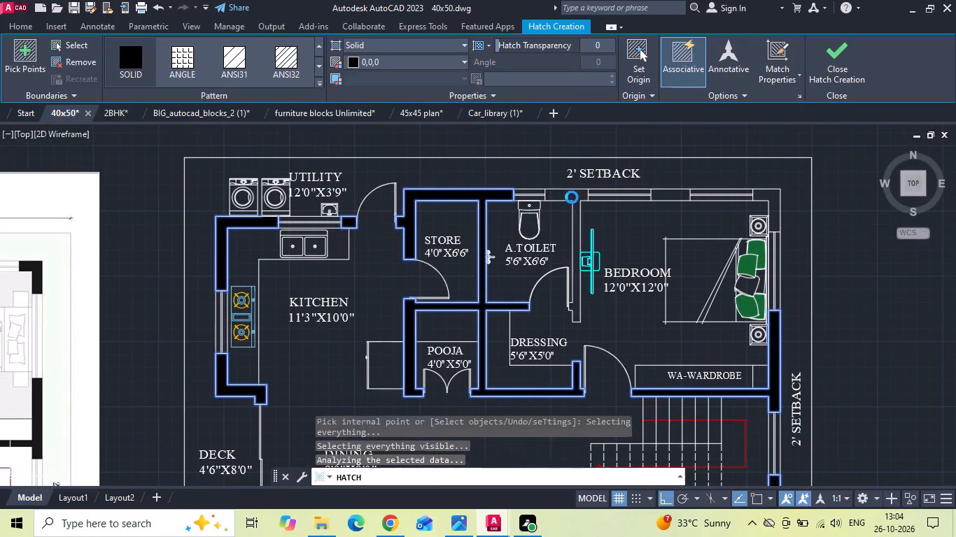
click(673, 198)
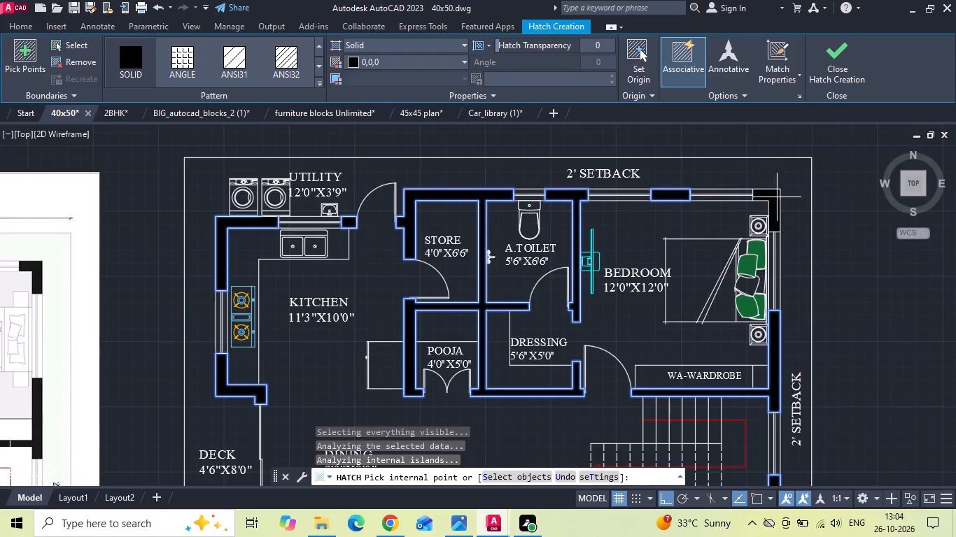
click(777, 197)
scroll(548, 190, down, 2)
scroll(624, 331, up, 2)
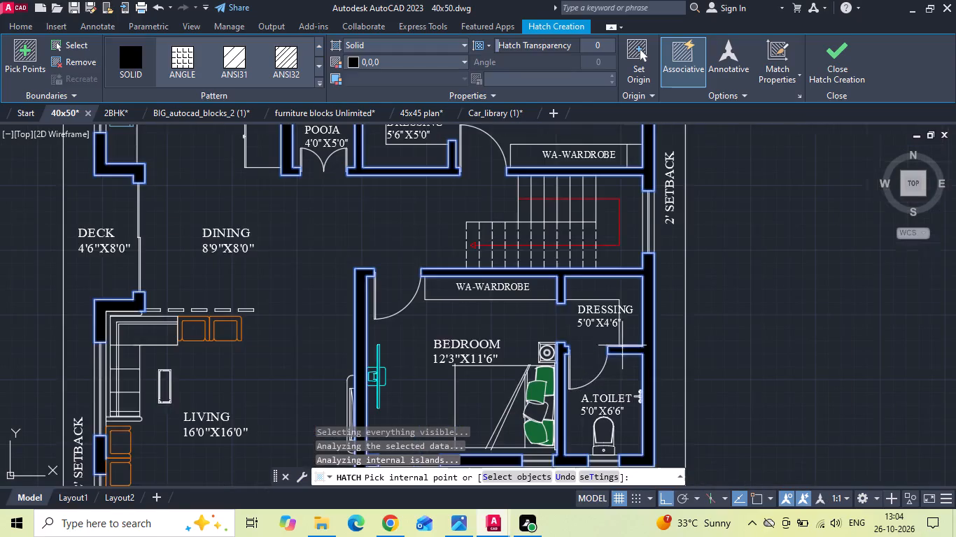
scroll(533, 208, down, 2)
key(space)
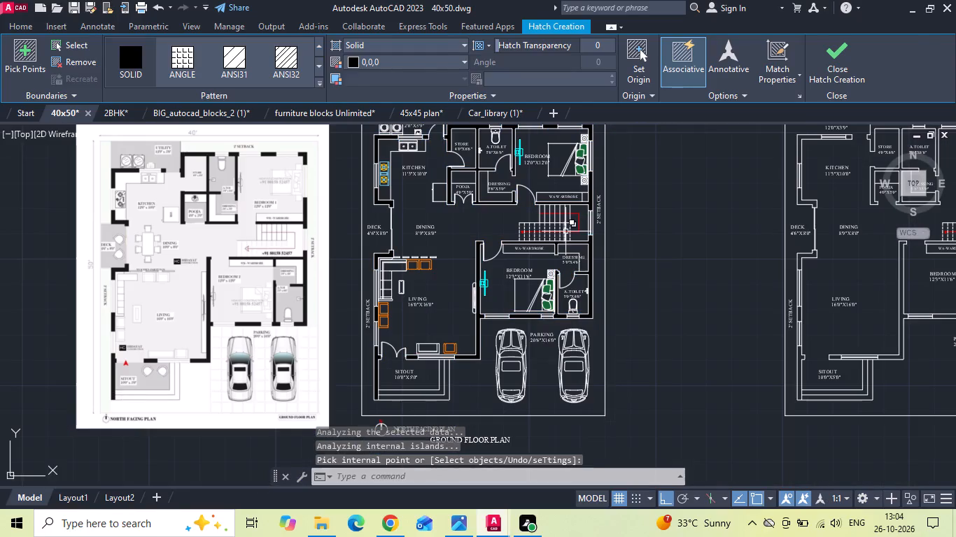
Save the 40x50 drawing.
key(ctrl+s)
key(ctrl+s)
key(ctrl+s)
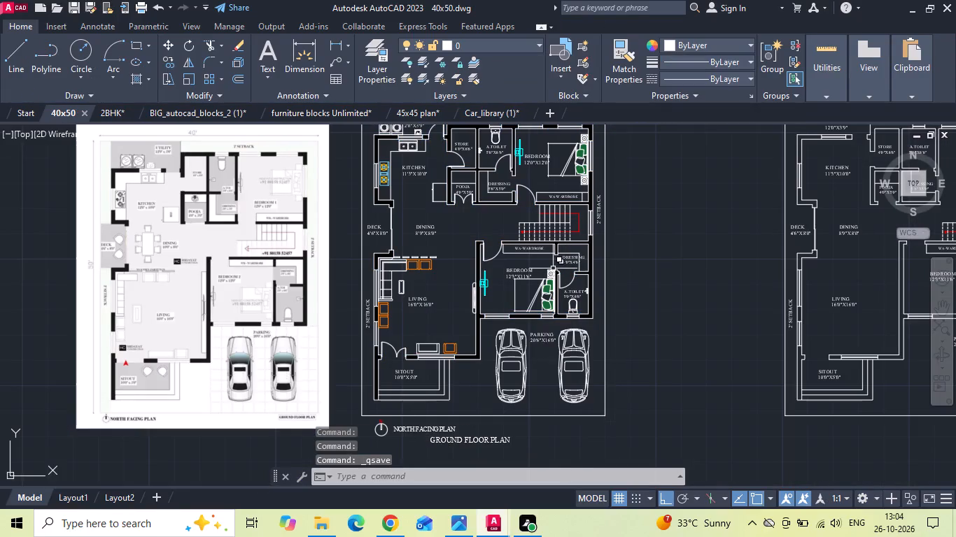
key(ctrl+s)
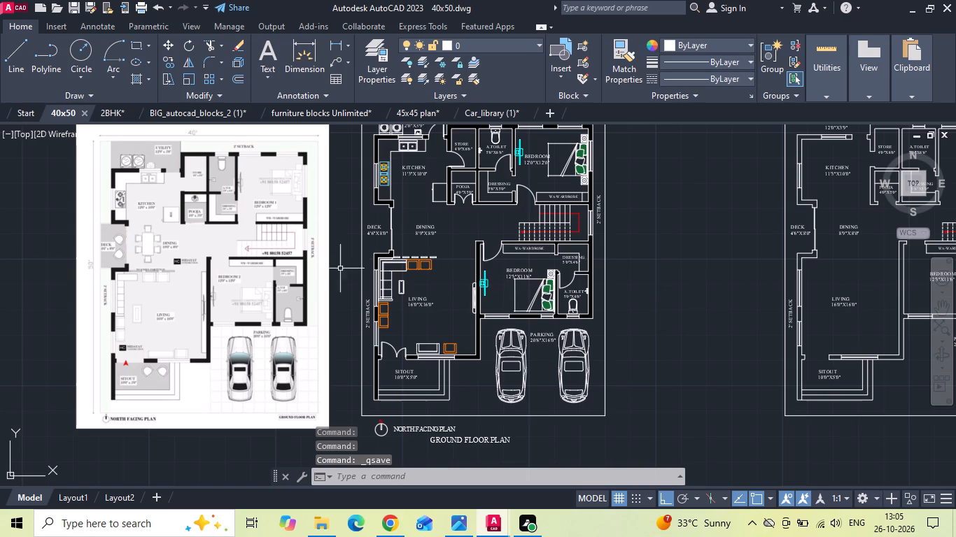
Copy the two sitout armchairs from the completed plan above into the furnished plan's SITOUT, just below the living room window, with Ortho off.
scroll(435, 254, down, 3)
scroll(448, 248, up, 2)
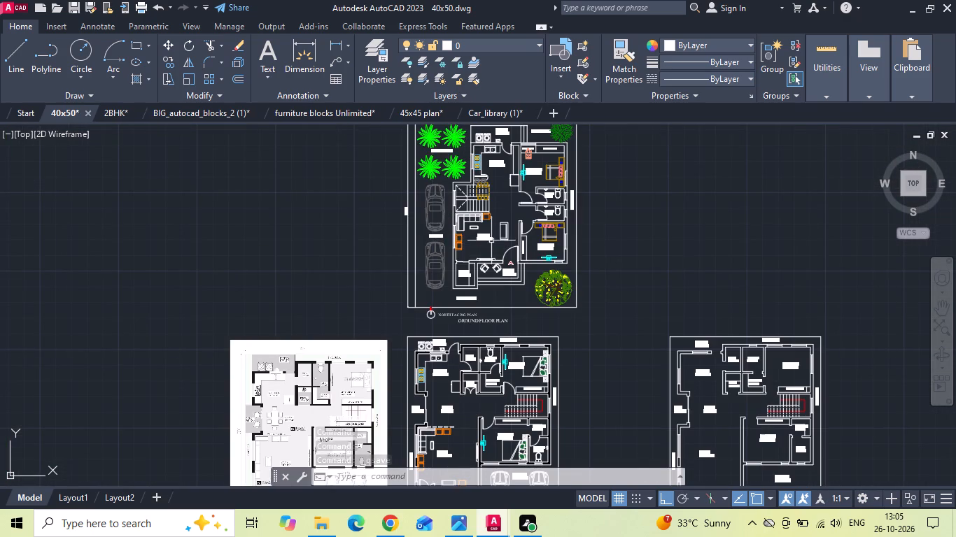
scroll(502, 264, up, 3)
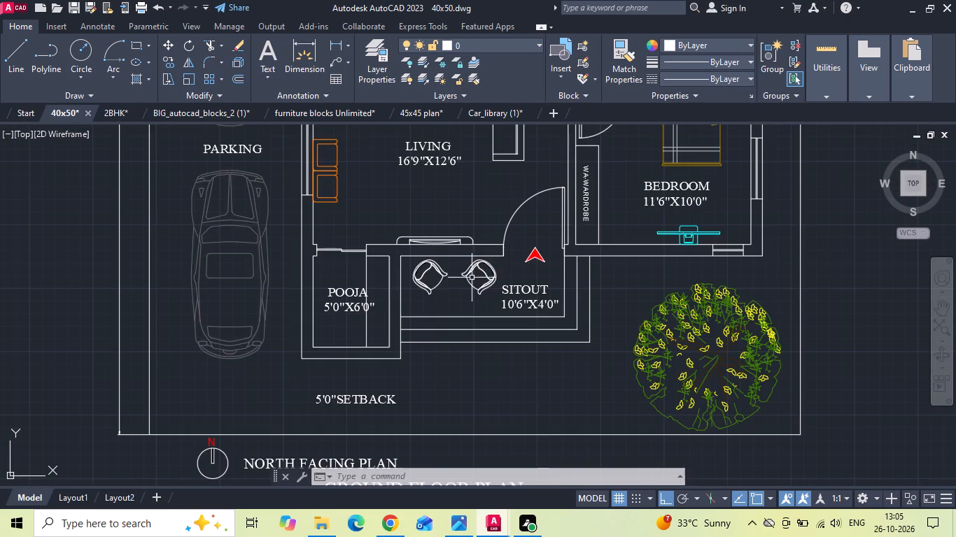
click(470, 278)
click(427, 279)
click(426, 269)
right_click(423, 267)
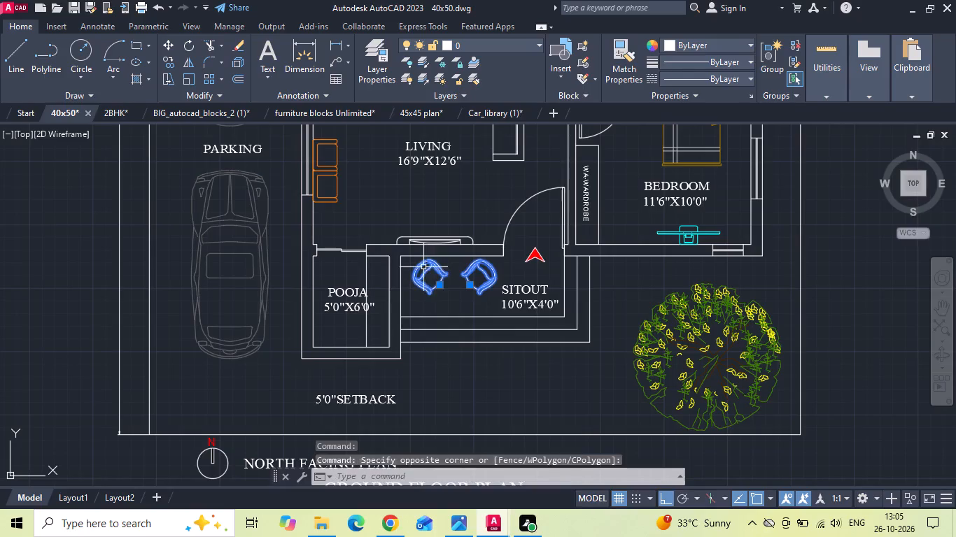
click(445, 285)
scroll(458, 199, down, 3)
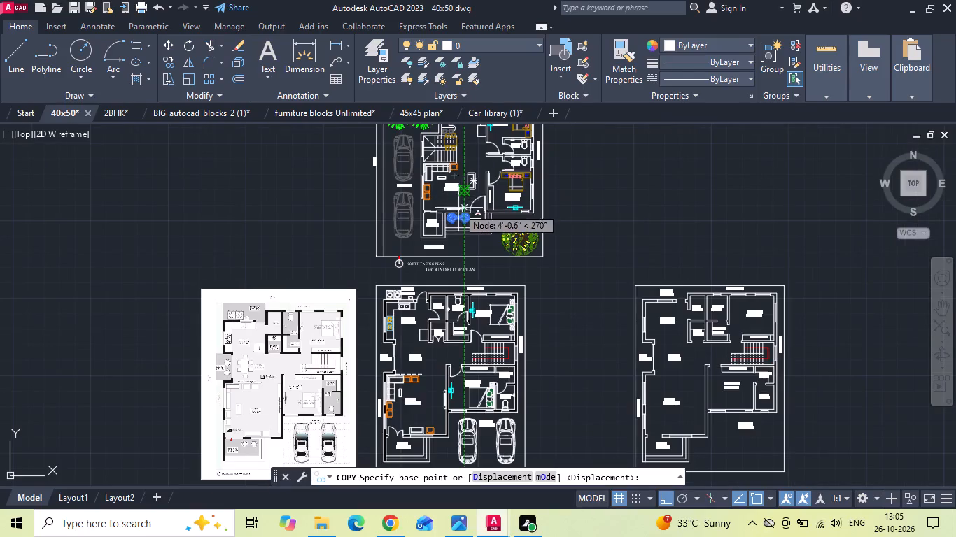
drag(458, 215, 450, 234)
scroll(434, 417, up, 2)
middle_drag(437, 357, 451, 248)
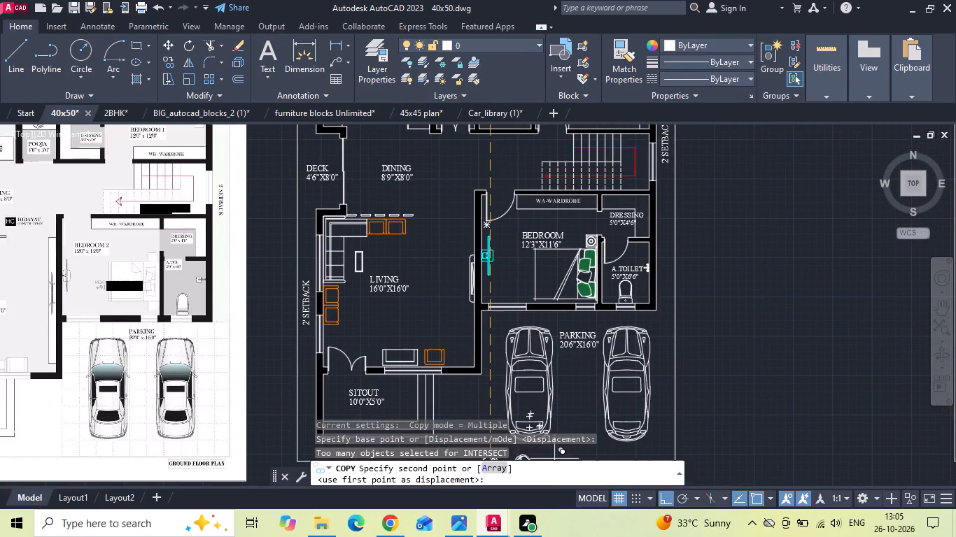
click(660, 499)
scroll(313, 437, up, 2)
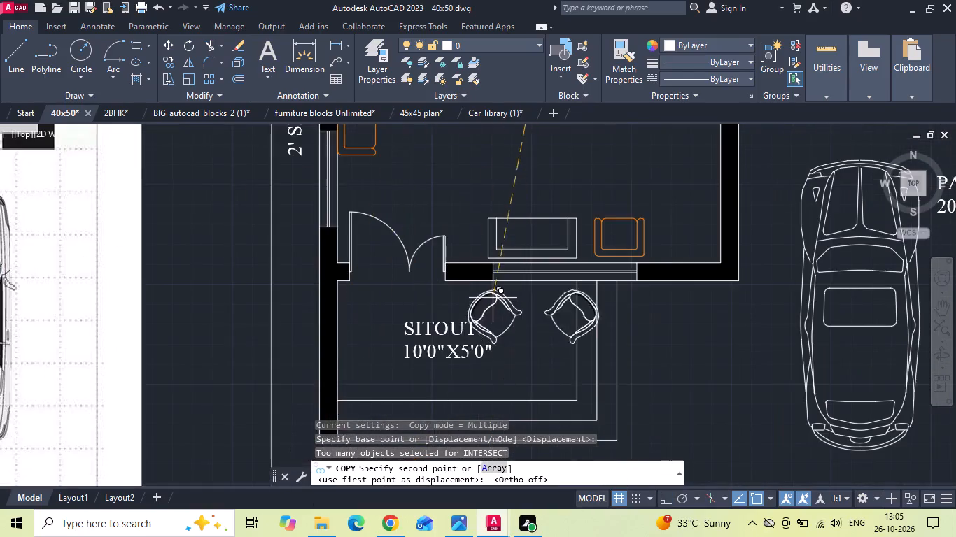
scroll(491, 297, up, 2)
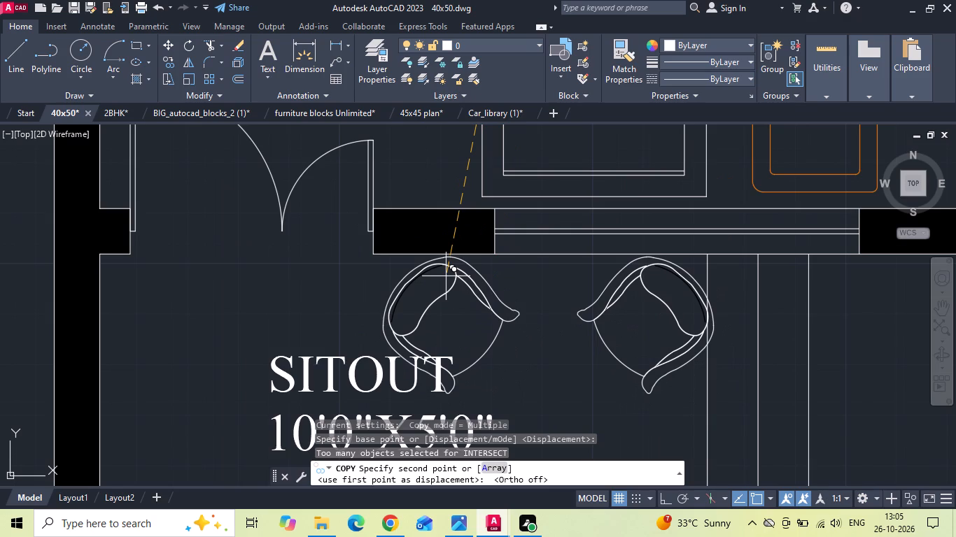
click(447, 278)
key(Escape)
Move the sitout's east armchair slightly west, towards the other chair and clear of the step line, with Ortho on.
middle_drag(479, 273, 472, 228)
click(610, 269)
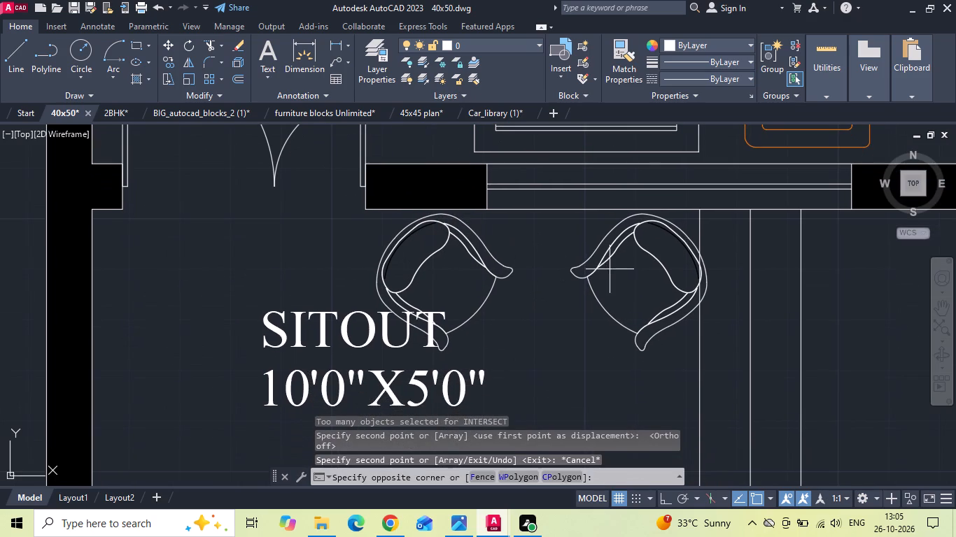
click(569, 267)
right_click(568, 267)
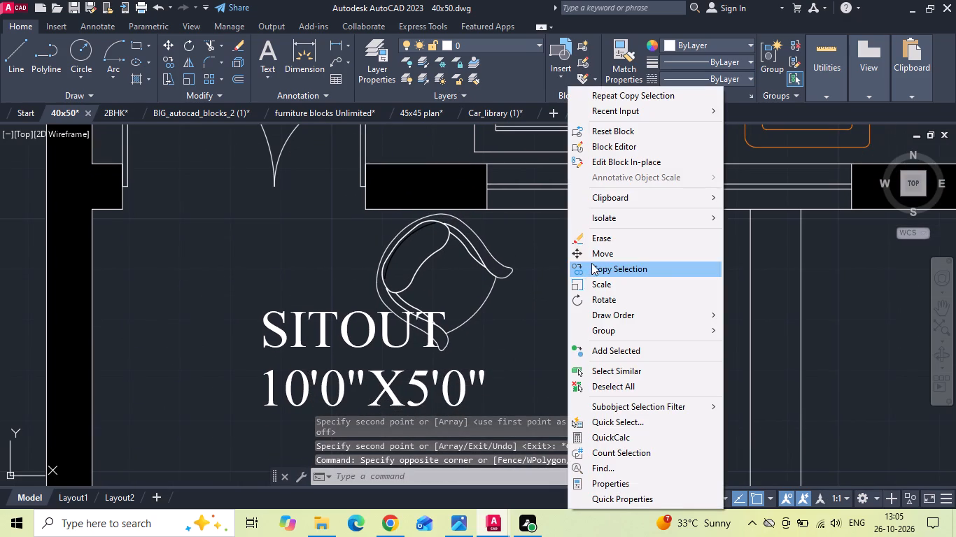
click(594, 258)
key(F8)
drag(612, 393, 603, 392)
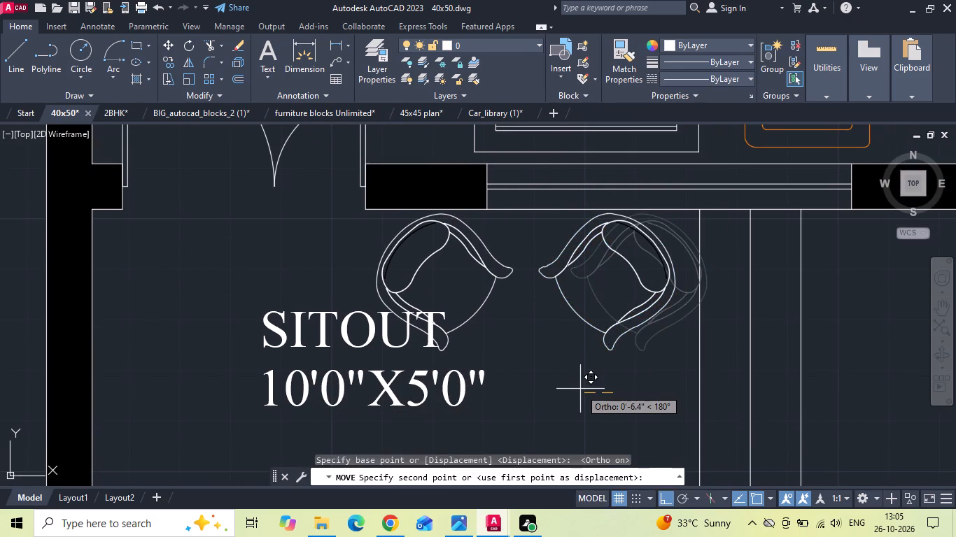
click(598, 390)
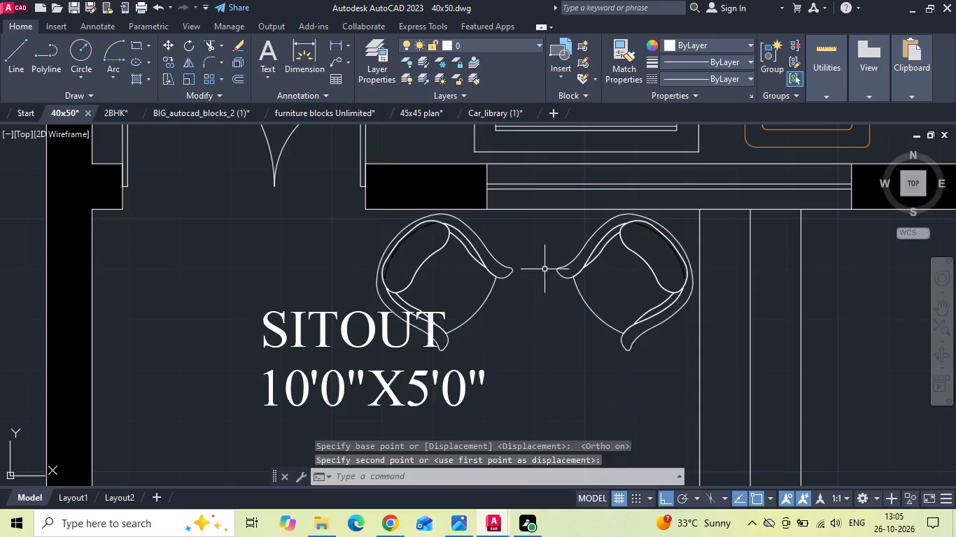
Copy the furnished plan's two sitout armchairs up to the DECK, across its window line, with Ortho off.
drag(606, 278, 575, 278)
click(439, 278)
right_click(436, 277)
click(449, 290)
scroll(412, 366, down, 3)
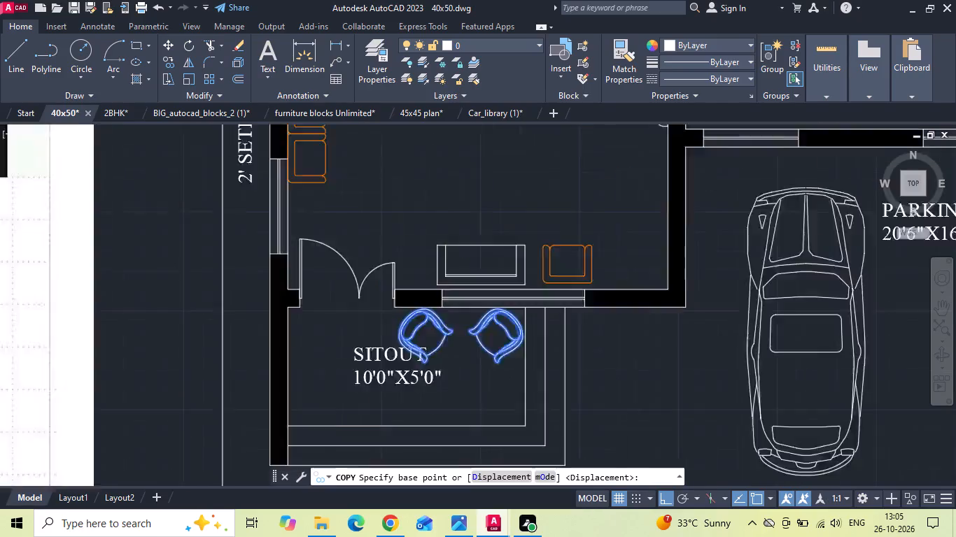
drag(416, 348, 417, 309)
middle_drag(398, 286, 383, 366)
scroll(381, 375, down, 2)
middle_drag(384, 213, 384, 234)
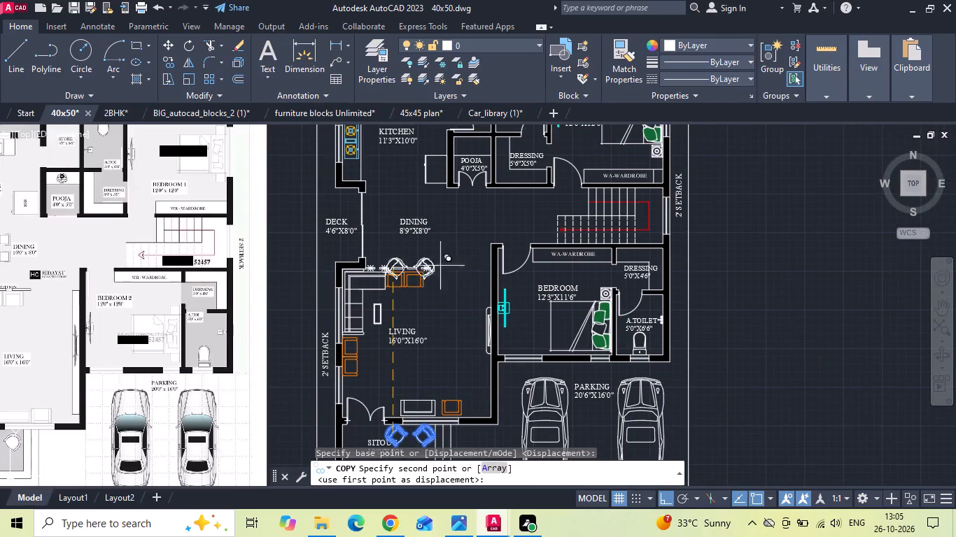
click(669, 499)
scroll(656, 446, down, 1)
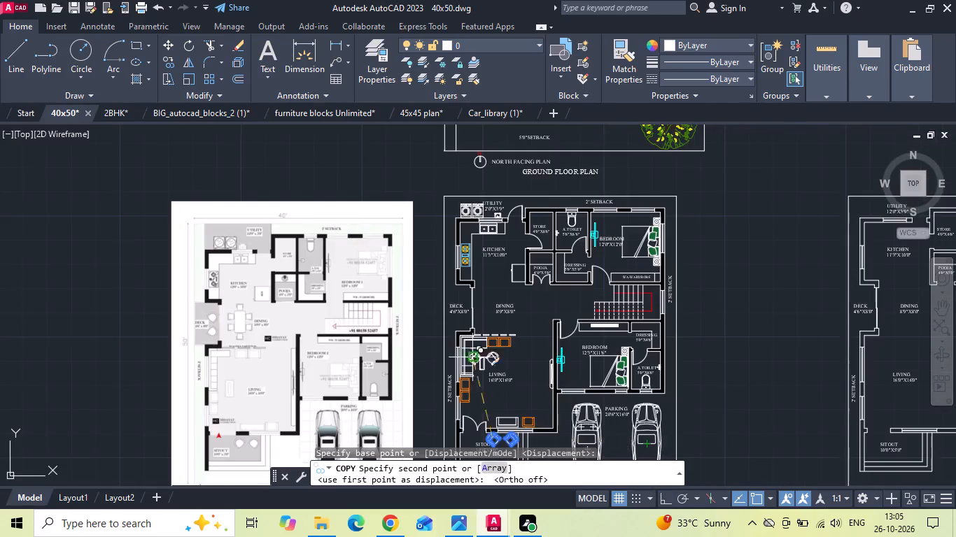
scroll(426, 310, up, 2)
scroll(521, 309, up, 2)
click(524, 225)
key(Escape)
Rotate the two copied armchairs a quarter turn clockwise with Ortho on, stacking them north-south inside the deck beside its window.
click(638, 208)
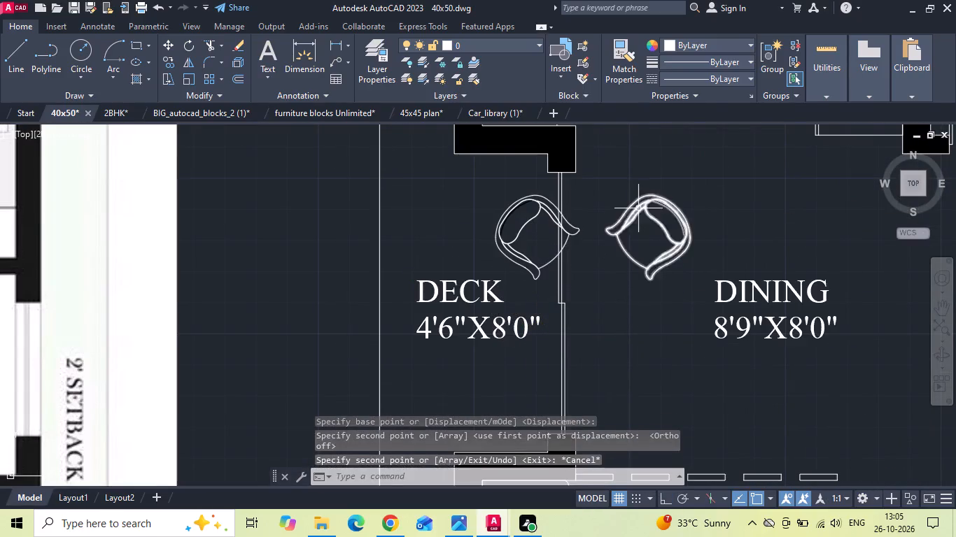
click(511, 247)
right_click(484, 229)
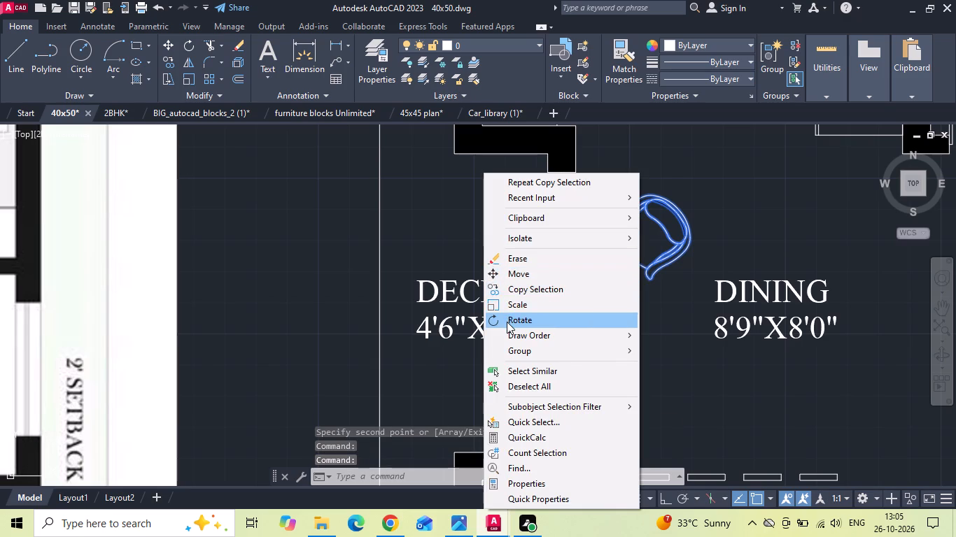
click(507, 322)
key(F8)
click(530, 230)
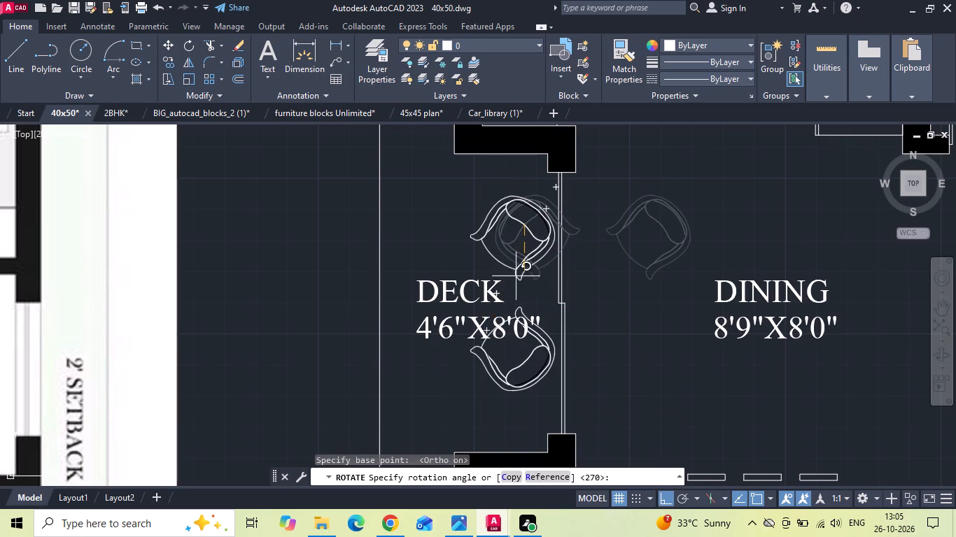
click(454, 403)
Move the deck's south armchair and the DECK label together about 5.4 inches south.
click(463, 298)
right_click(463, 297)
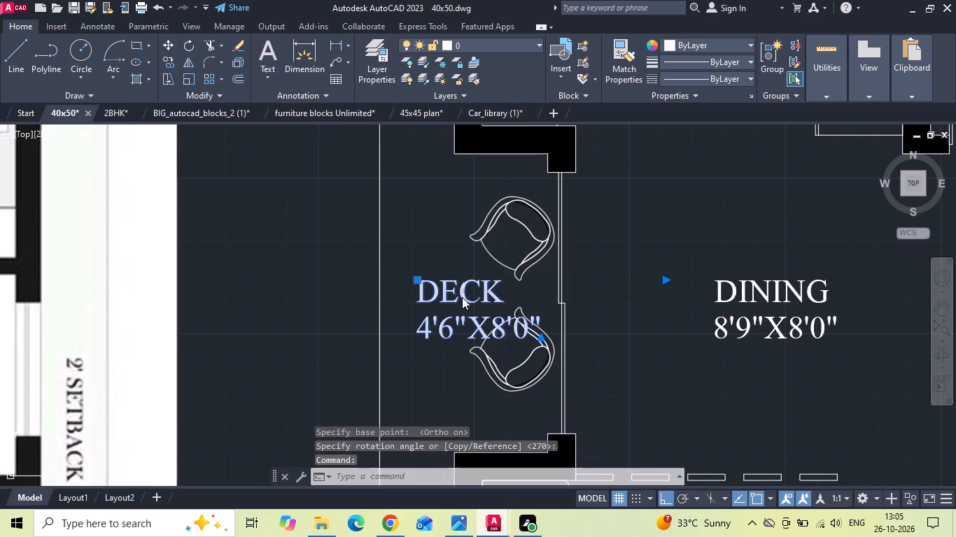
key(Escape)
click(523, 245)
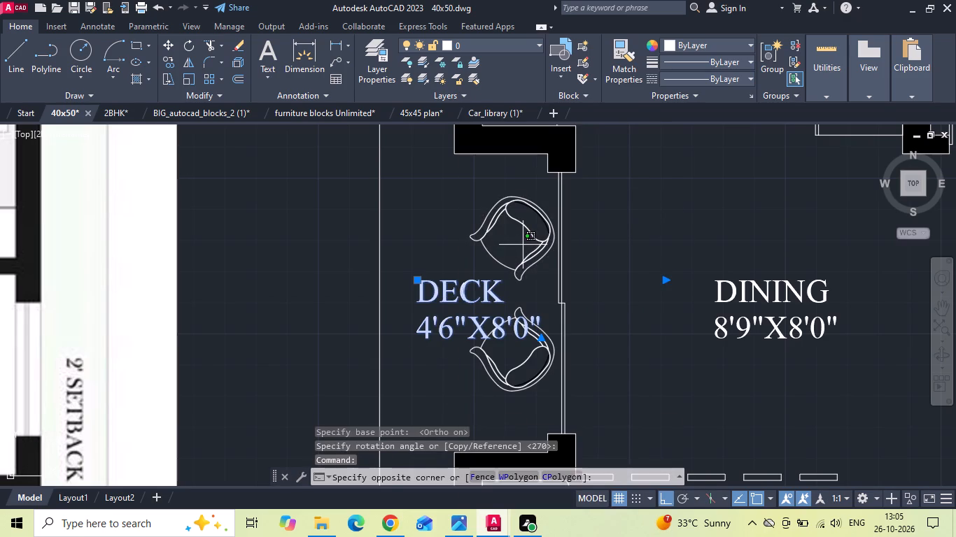
key(Escape)
drag(528, 351, 521, 359)
click(477, 384)
right_click(473, 384)
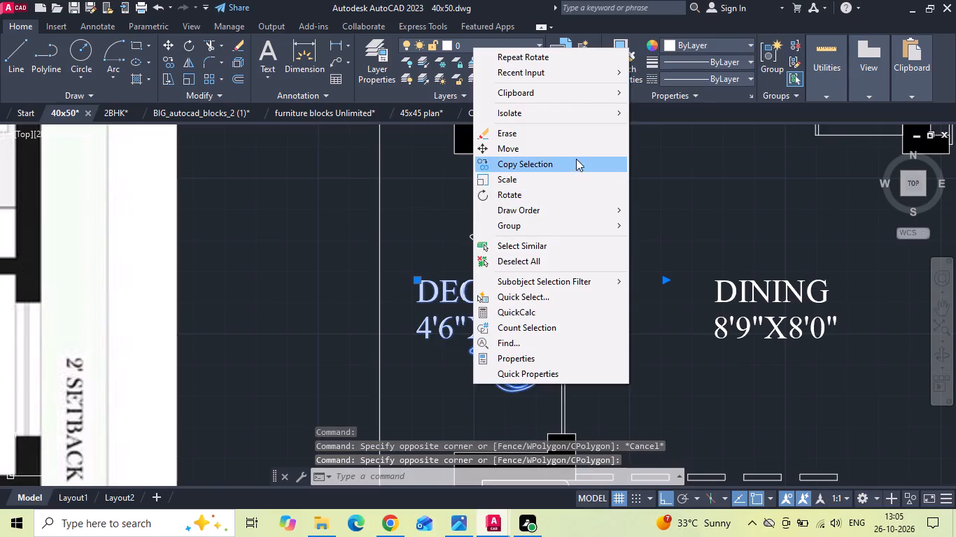
click(576, 155)
click(631, 170)
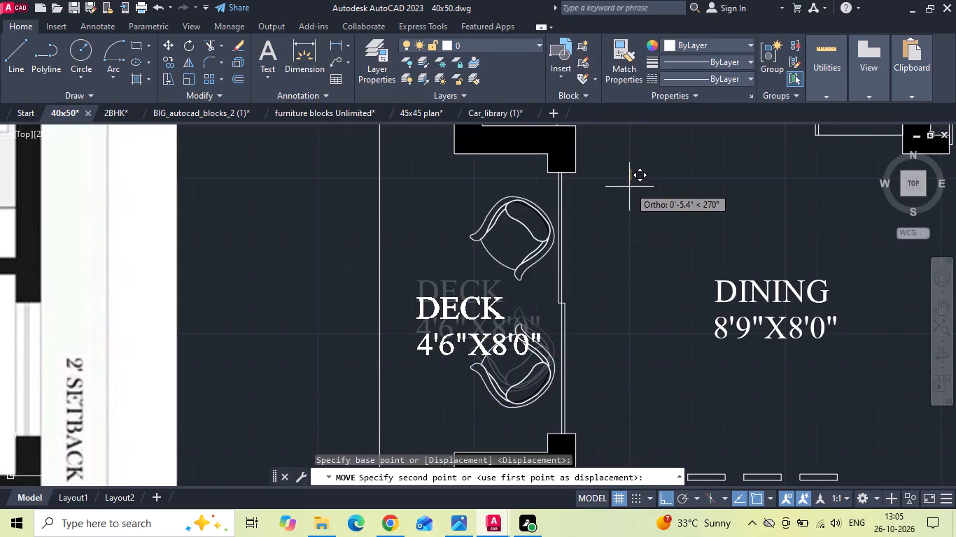
click(629, 187)
Move the DECK 4'6"X8'0" label north so it sits between the two armchairs.
click(449, 274)
click(430, 312)
right_click(430, 312)
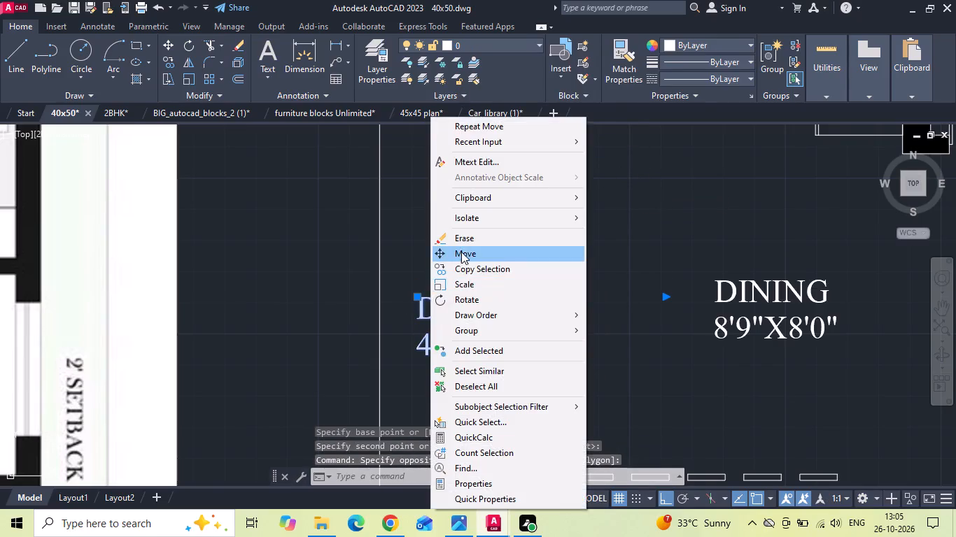
click(461, 252)
click(670, 250)
click(677, 224)
Move the deck's north armchair slightly north, away from the DECK label.
scroll(665, 219, down, 1)
click(587, 218)
right_click(582, 215)
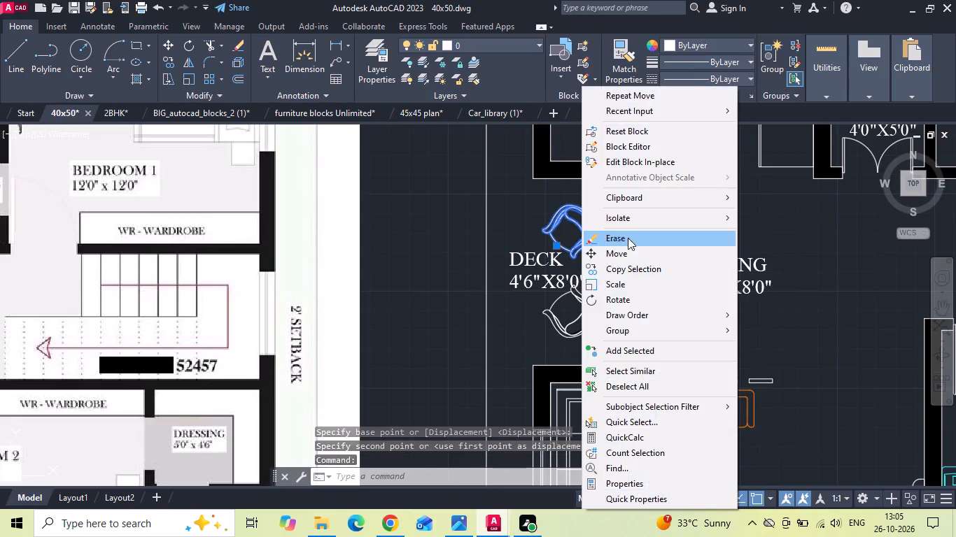
click(620, 255)
click(703, 235)
click(703, 230)
Move the deck's south armchair about 3.6 inches south, clear of the room-size text.
click(578, 315)
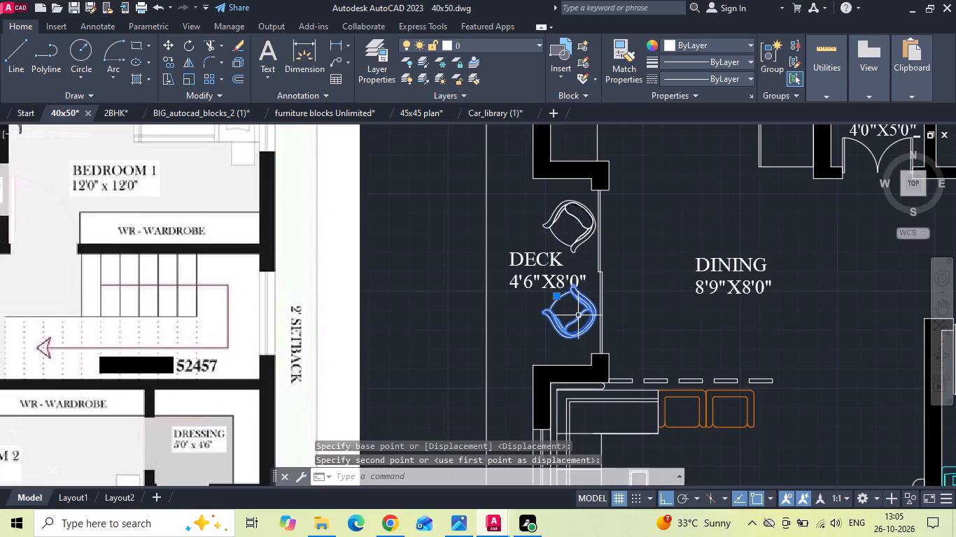
right_click(652, 245)
click(661, 260)
click(663, 241)
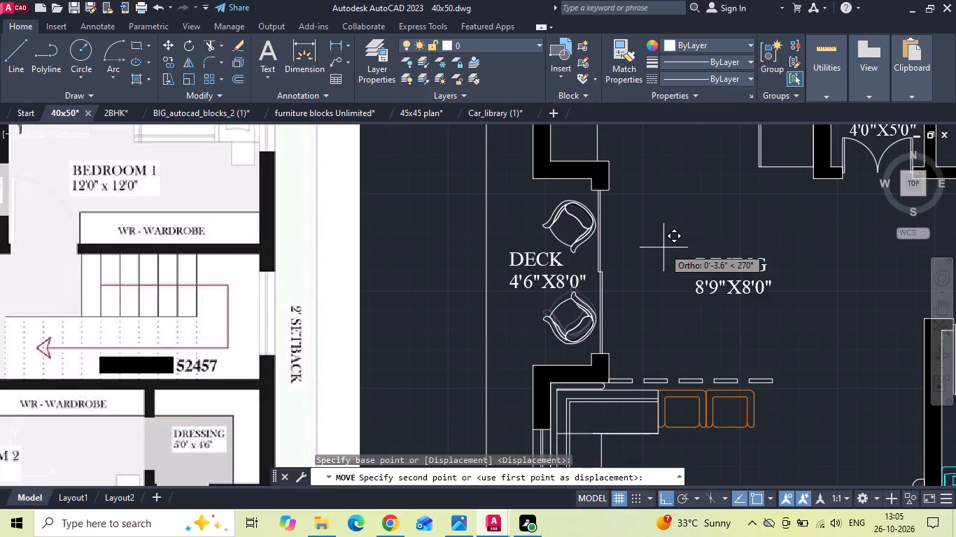
click(663, 248)
Move both deck armchairs together about 2.2 inches west, away from the window line.
click(559, 220)
click(550, 314)
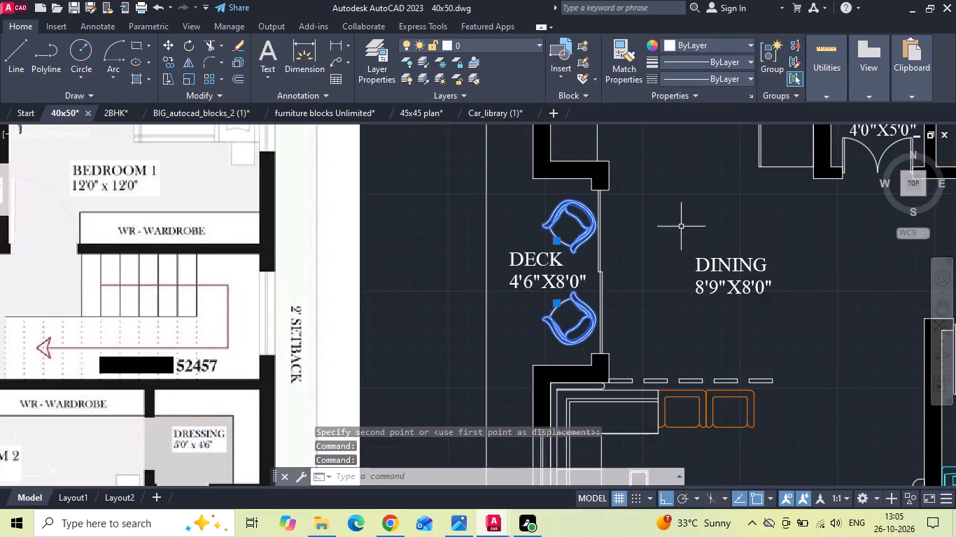
right_click(681, 225)
click(700, 275)
click(717, 222)
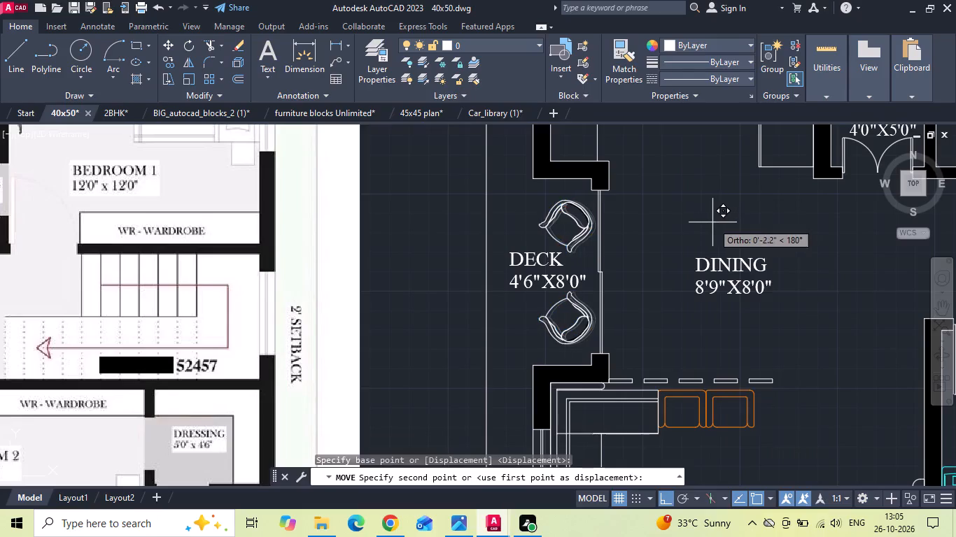
click(712, 222)
Save the 40x50 drawing.
key(ctrl+s)
key(ctrl+s)
key(ctrl+s)
key(ctrl+s)
key(ctrl+s)
key(ctrl+s)
key(ctrl+s)
key(ctrl+s)
key(ctrl+s)
key(ctrl+s)
key(ctrl+s)
key(ctrl+s)
key(ctrl+s)
key(ctrl+s)
key(ctrl+s)
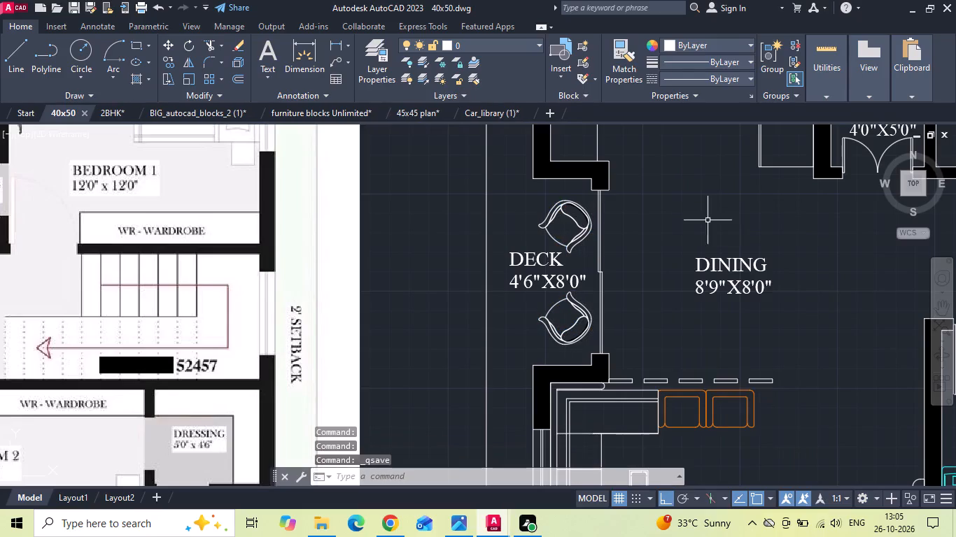
Start a single-sheet plot of the model, reusing the previous plot's page setup with DWG To PDF.pc3.
scroll(645, 204, down, 2)
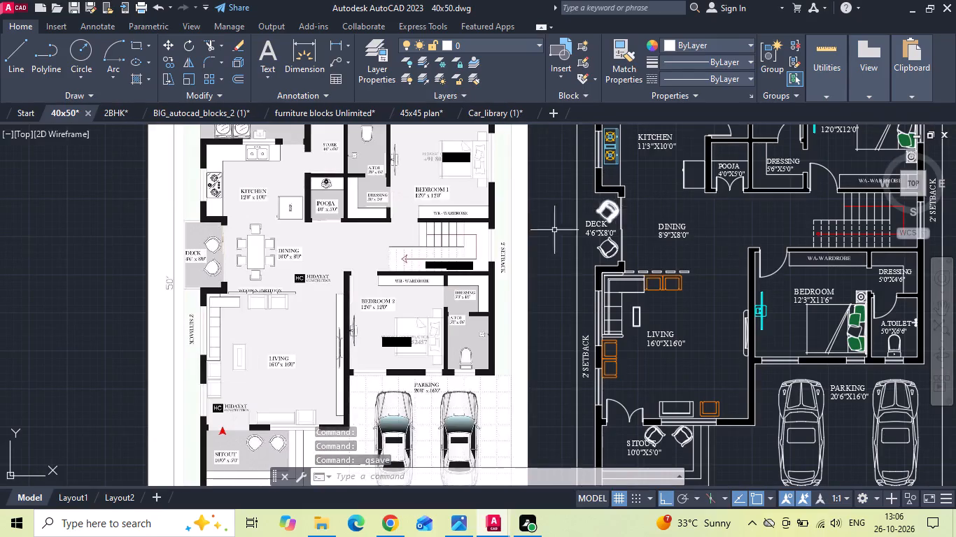
scroll(474, 302, down, 1)
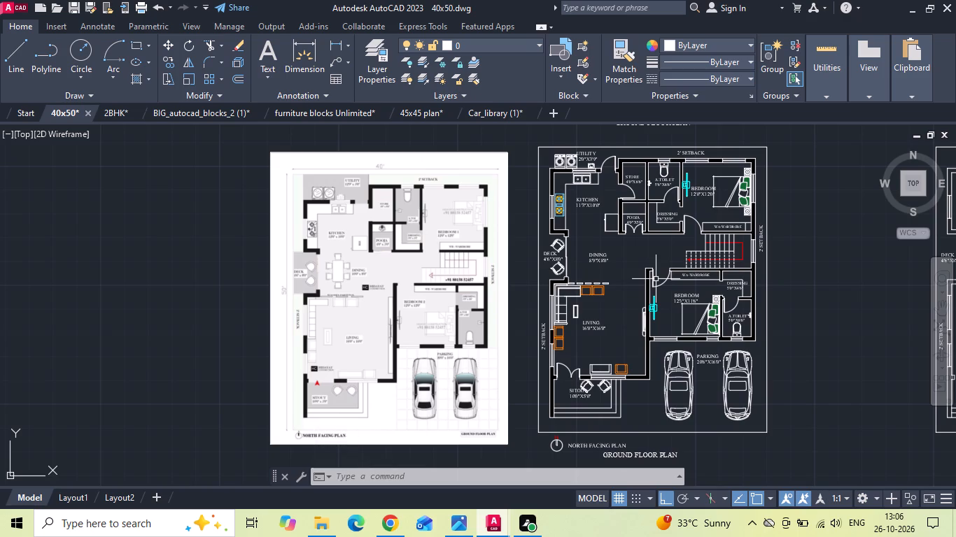
text(PL)
text(OT)
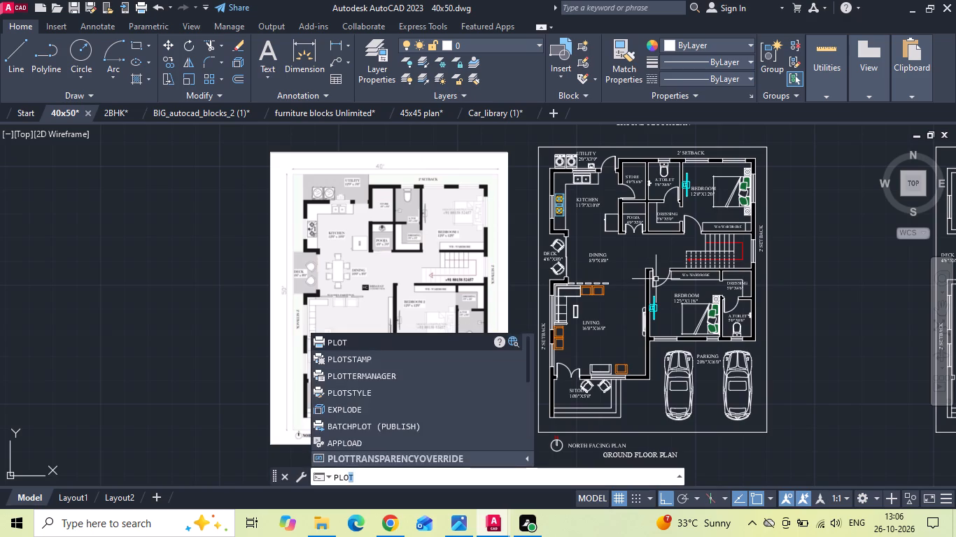
key(space)
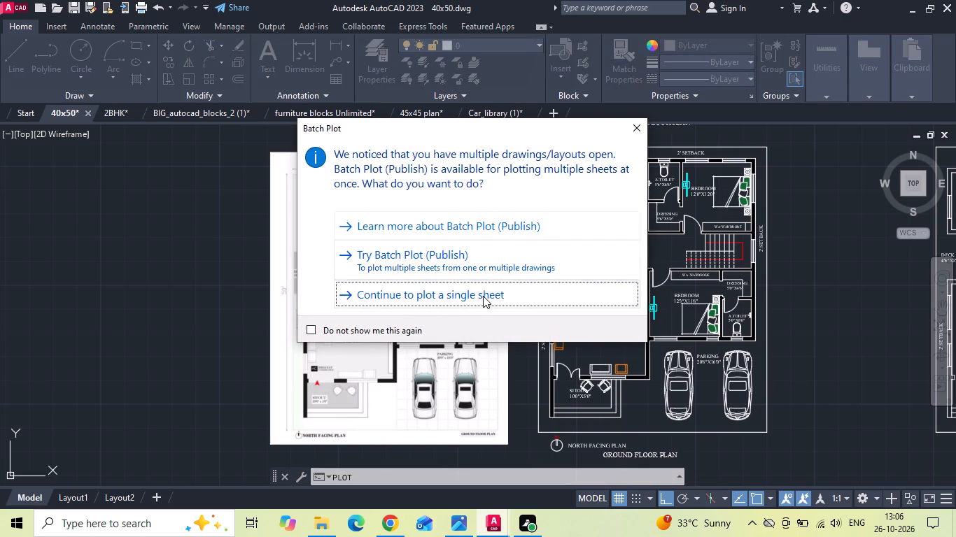
click(483, 296)
click(356, 114)
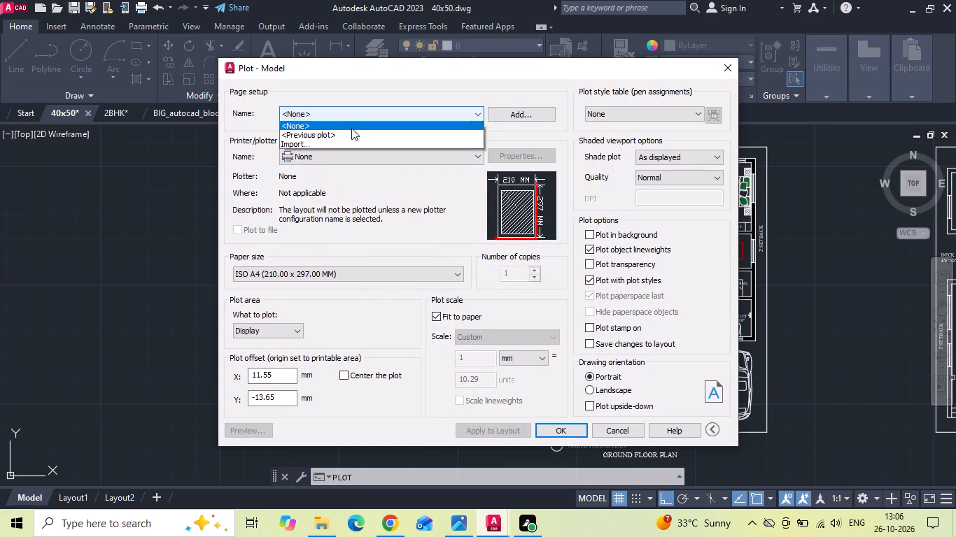
click(342, 139)
Set the plot area to a window enclosing the furnished ground floor plan with its north symbol and titles.
click(348, 331)
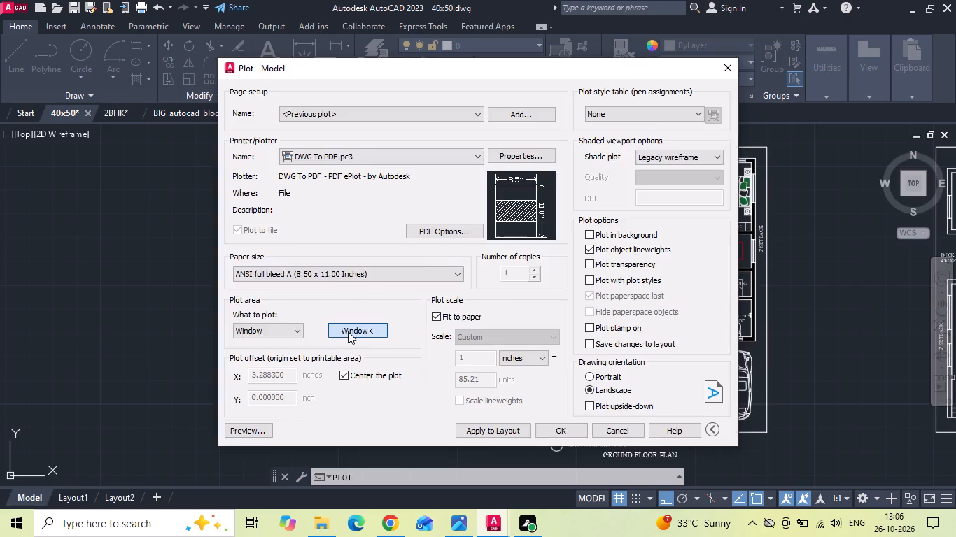
scroll(339, 296, down, 1)
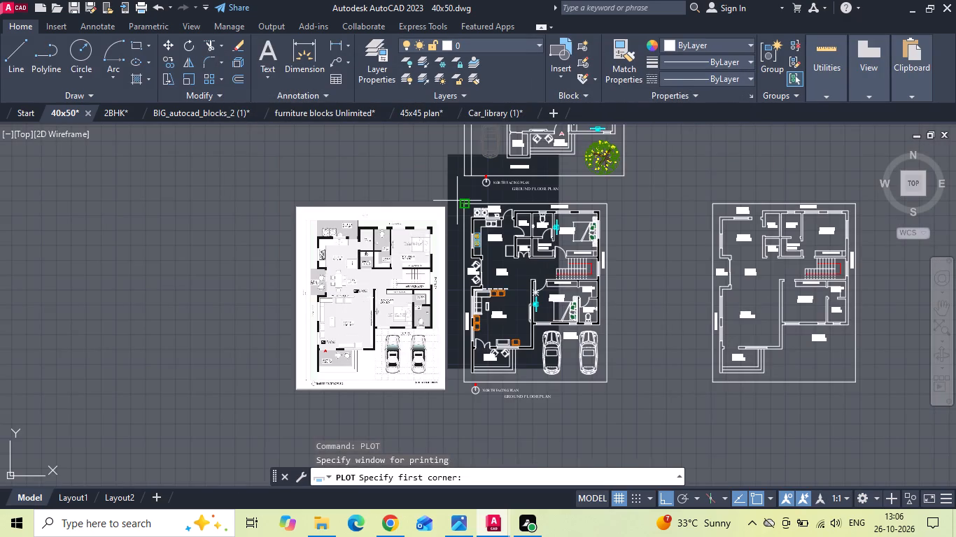
scroll(457, 201, up, 1)
click(455, 198)
scroll(455, 198, down, 1)
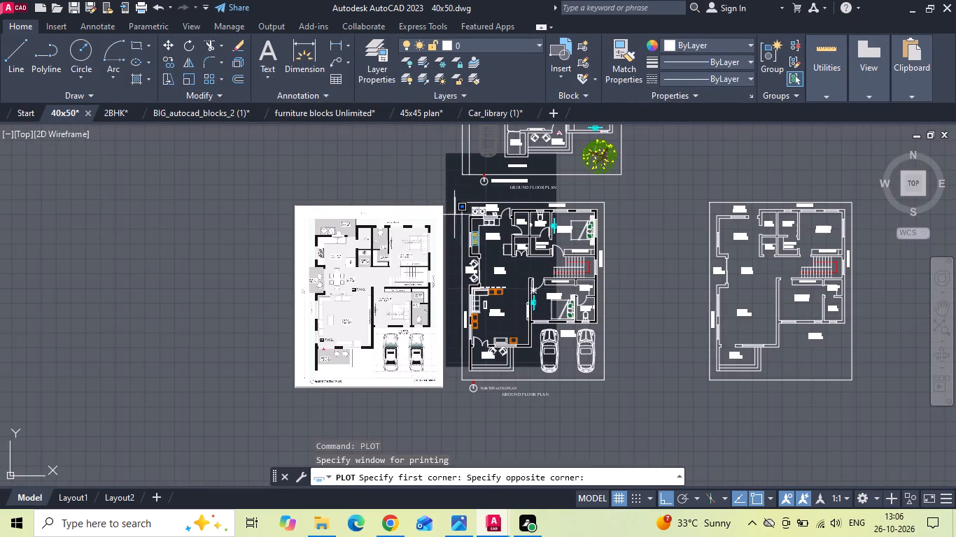
click(619, 403)
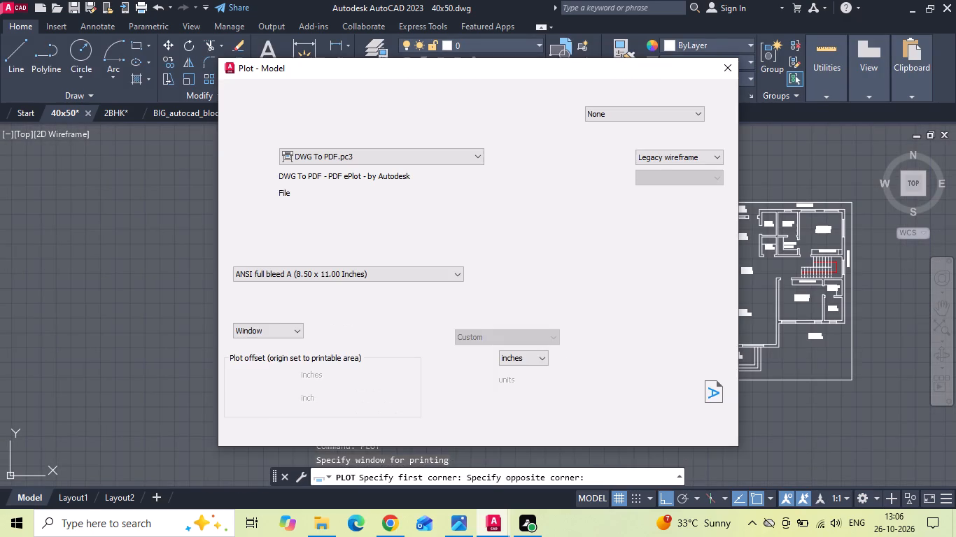
Change the plot's drawing orientation to portrait, previewing the sheet before and after.
click(249, 428)
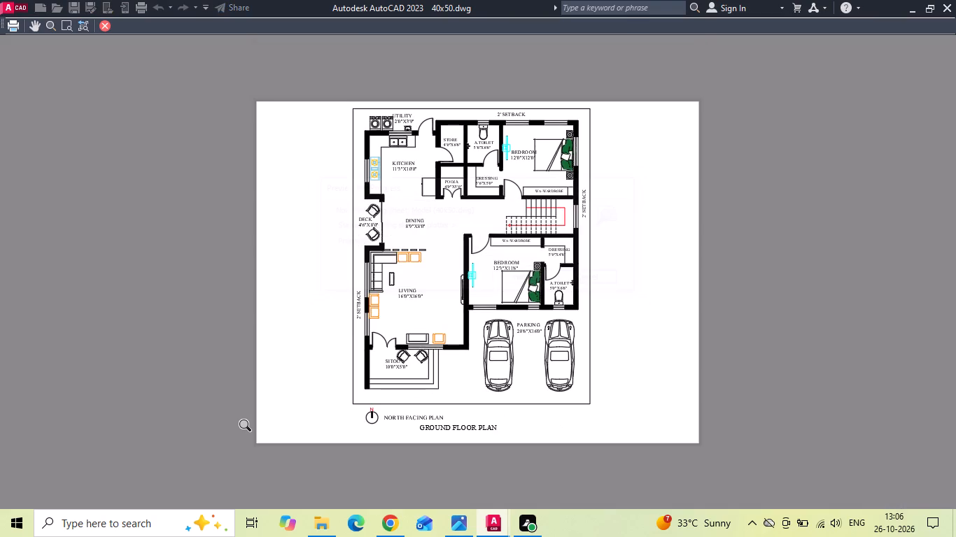
key(space)
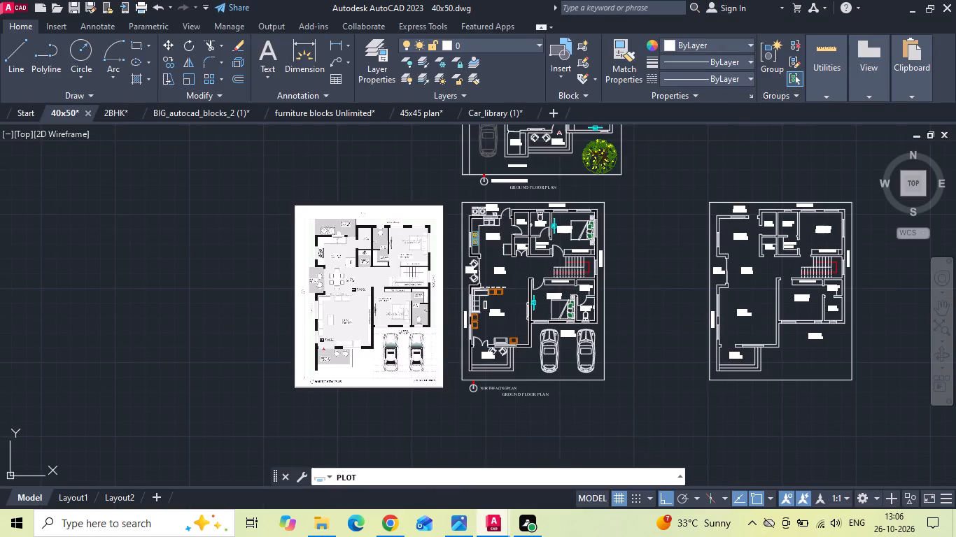
click(586, 374)
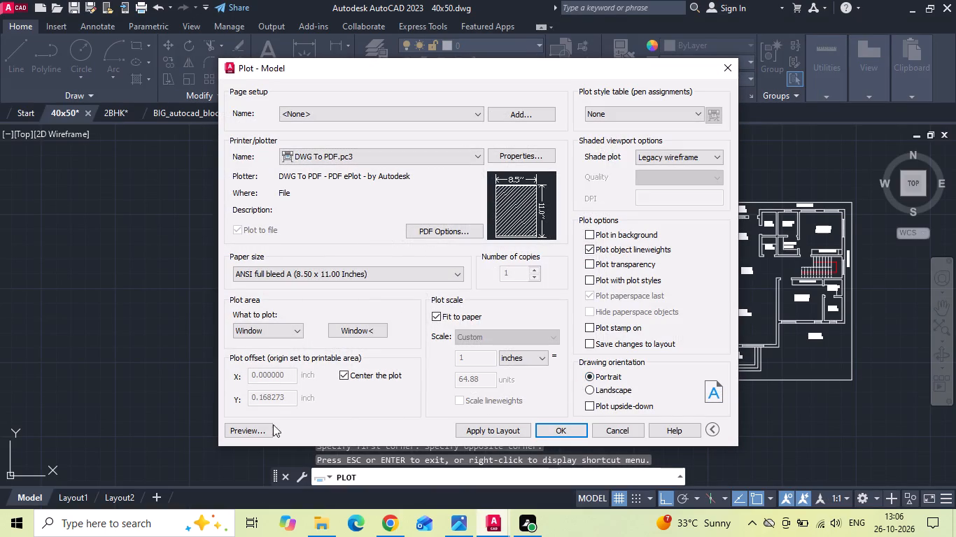
click(248, 429)
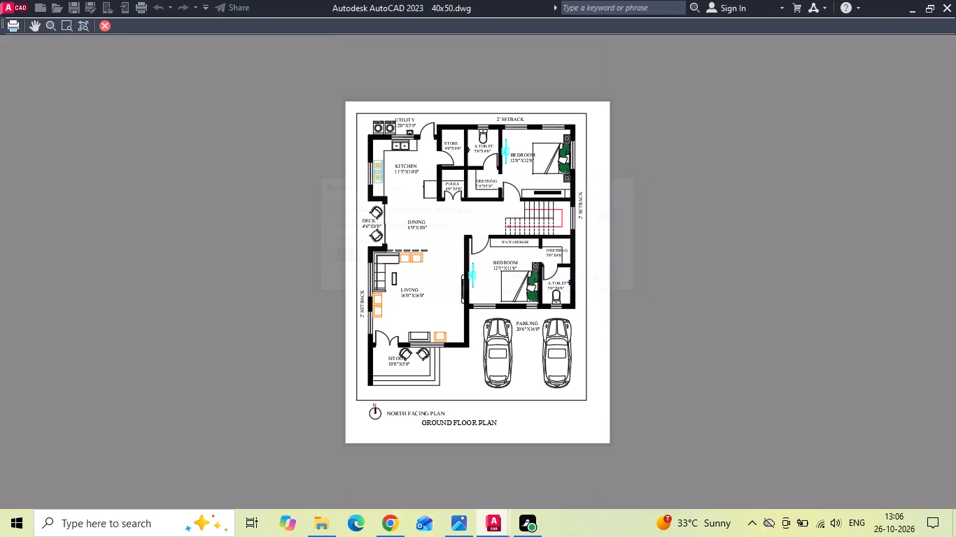
key(space)
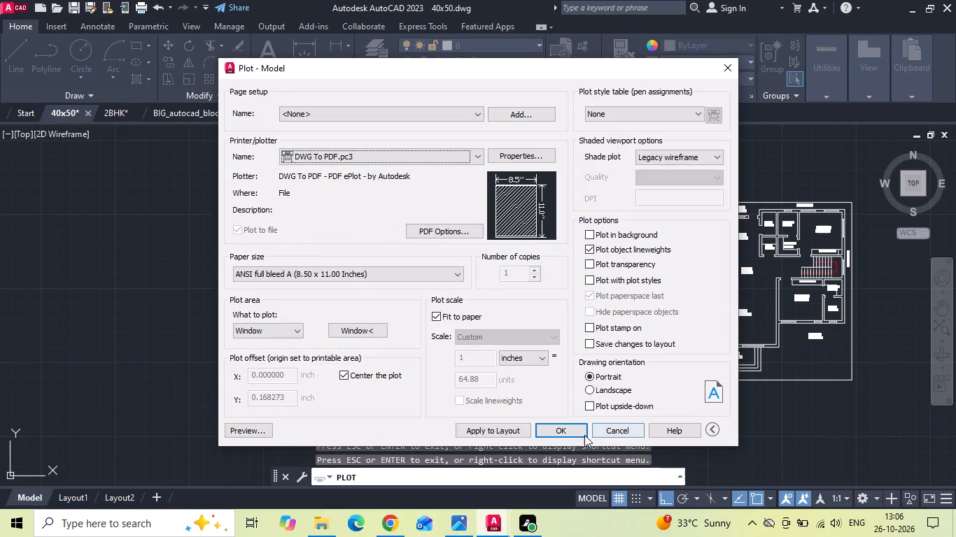
Plot the plan to a PDF named 40x50 in the 26102026 subfolder of the Desktop's INTERNSHIP folder.
click(568, 431)
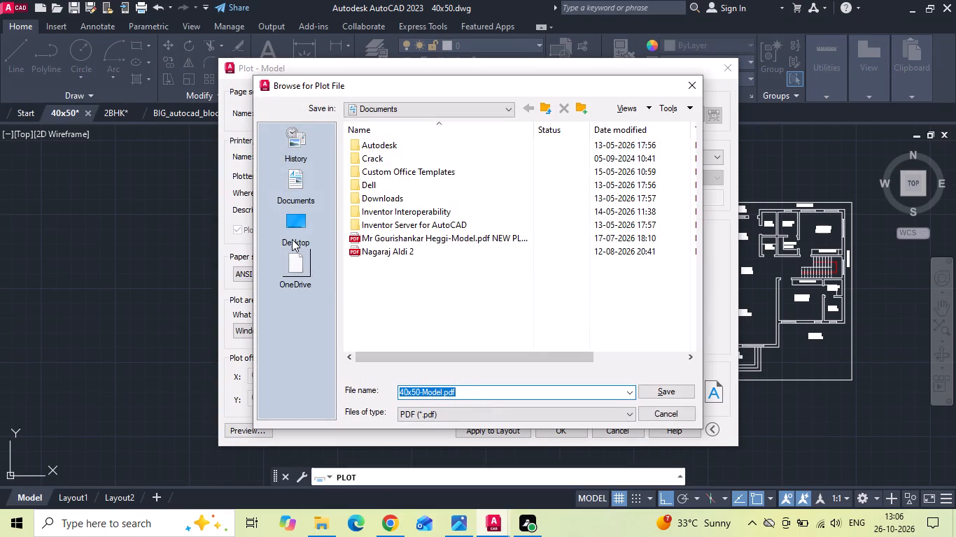
click(290, 232)
double_click(371, 222)
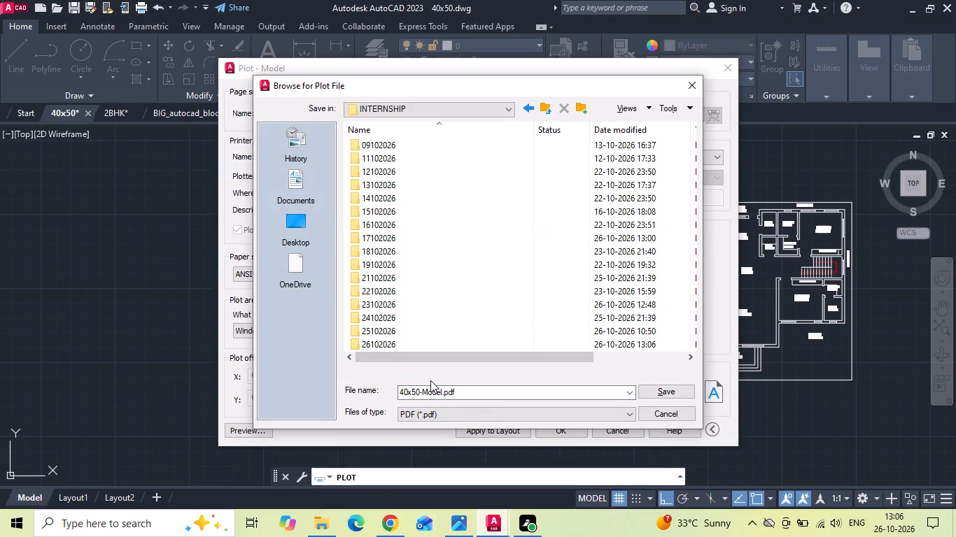
double_click(399, 346)
double_click(476, 394)
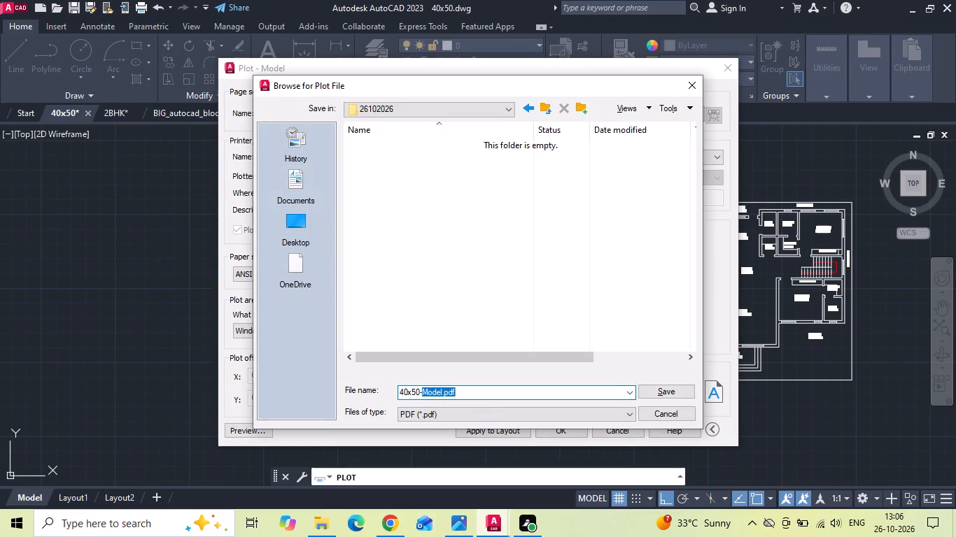
key(BackSpace)
key(BackSpace)
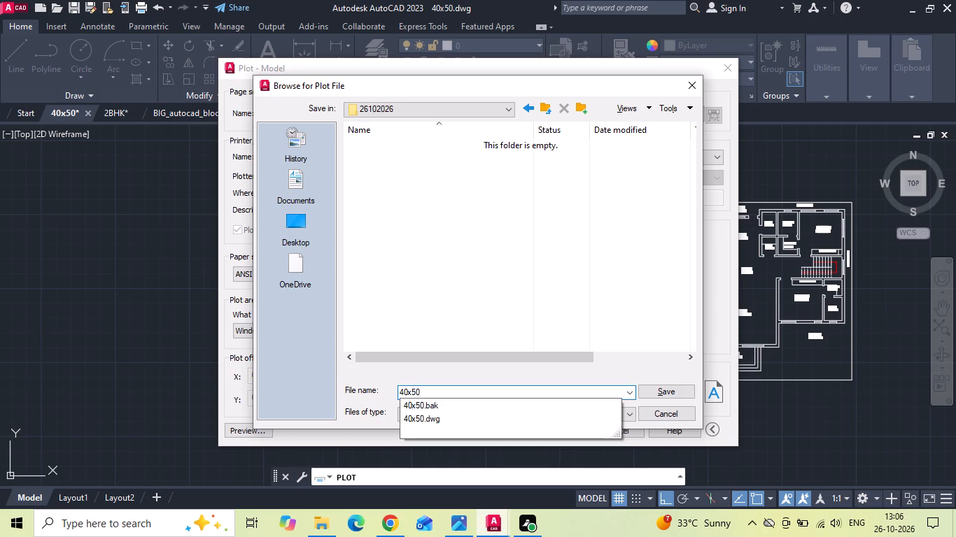
key(Return)
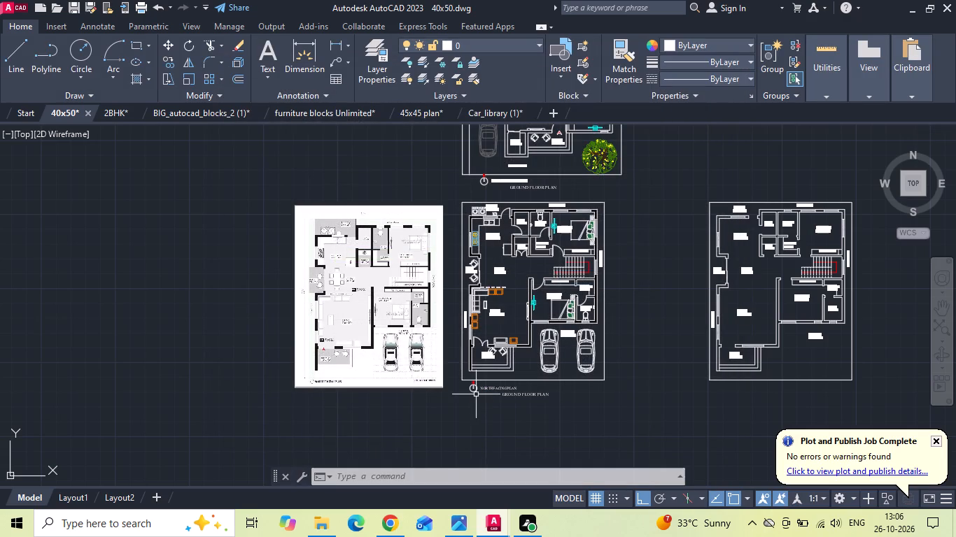
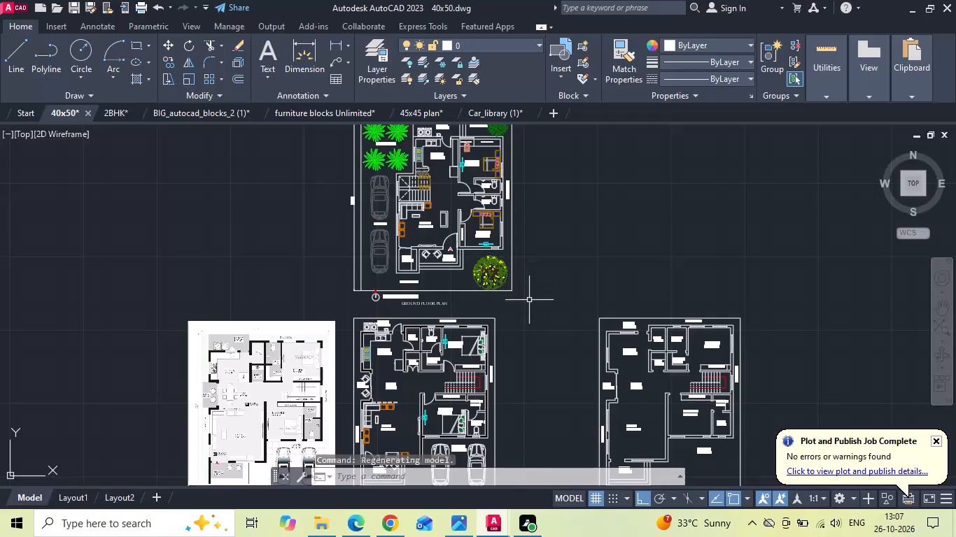
Erase the separate upper floor plan with the palm trees, including its leftover title text.
middle_drag(307, 265, 311, 277)
scroll(311, 277, down, 1)
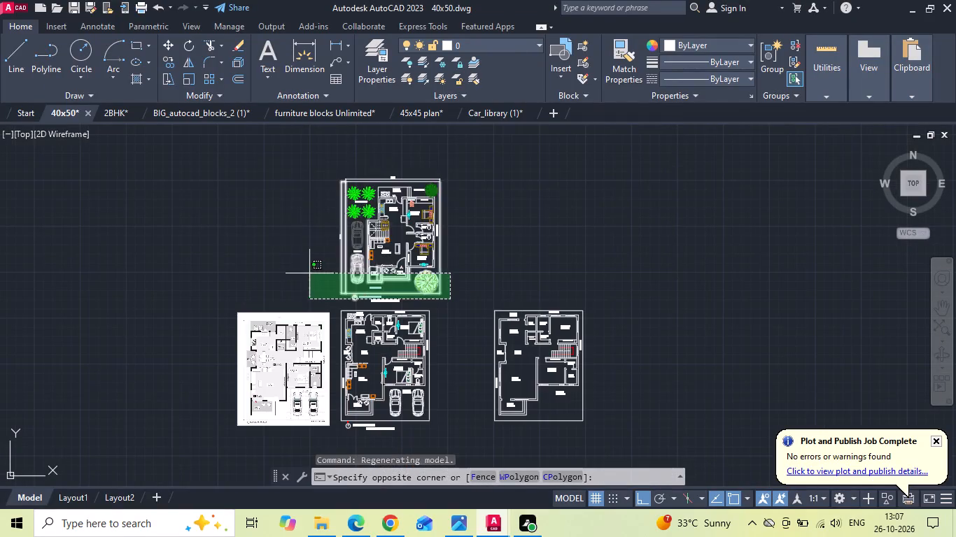
click(269, 154)
key(Delete)
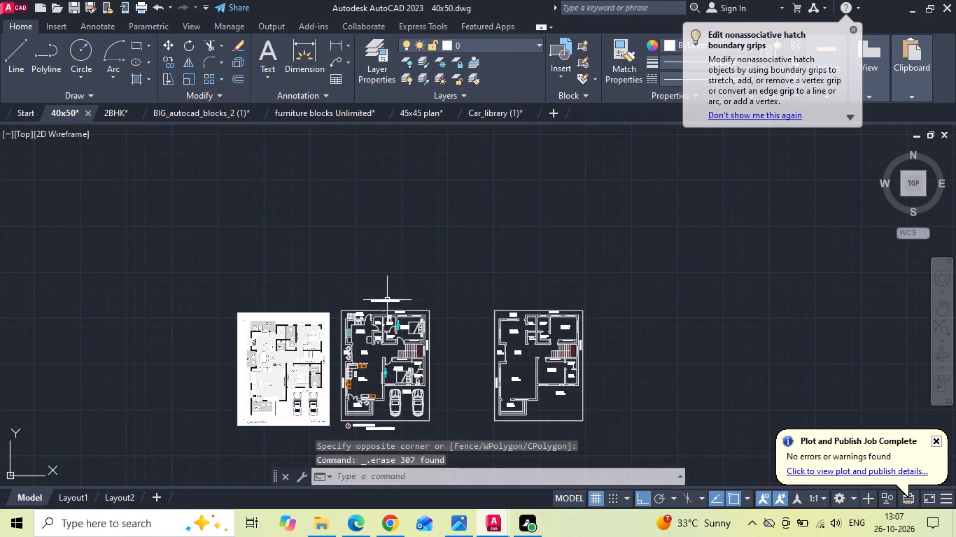
click(387, 300)
key(Delete)
Start a solid black hatch on the unfurnished plan, filling the store, pooja, kitchen and deck walls.
scroll(346, 332, up, 2)
middle_drag(335, 303, 312, 262)
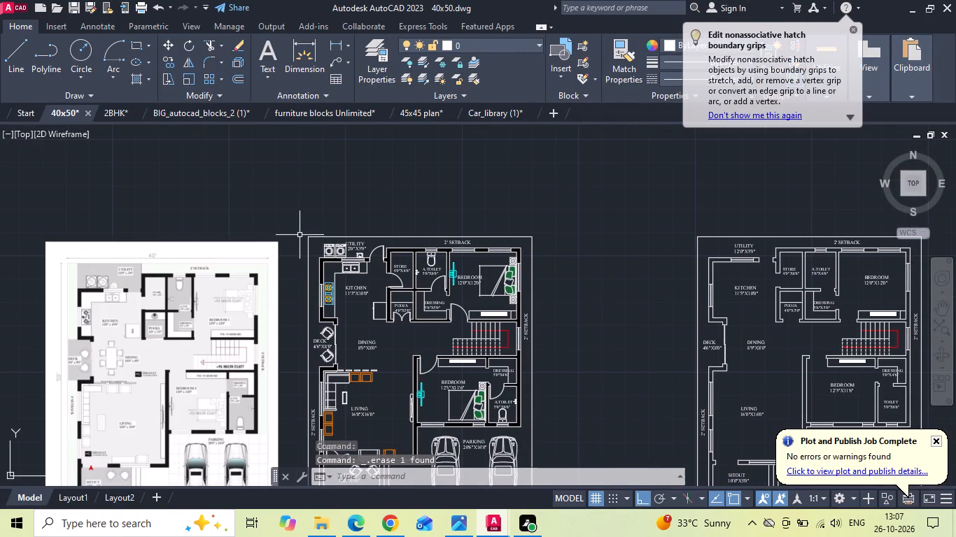
scroll(300, 234, down, 1)
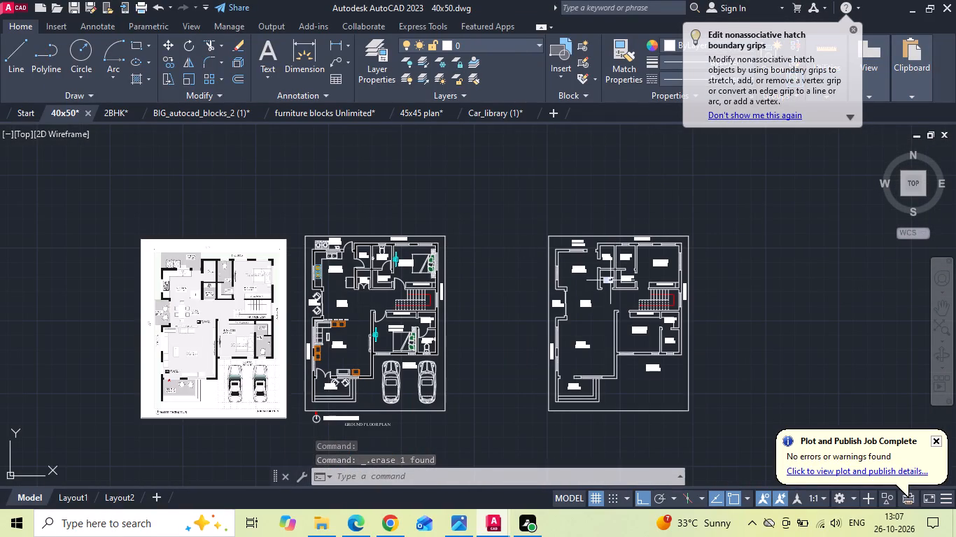
text(H)
key(space)
scroll(616, 267, up, 2)
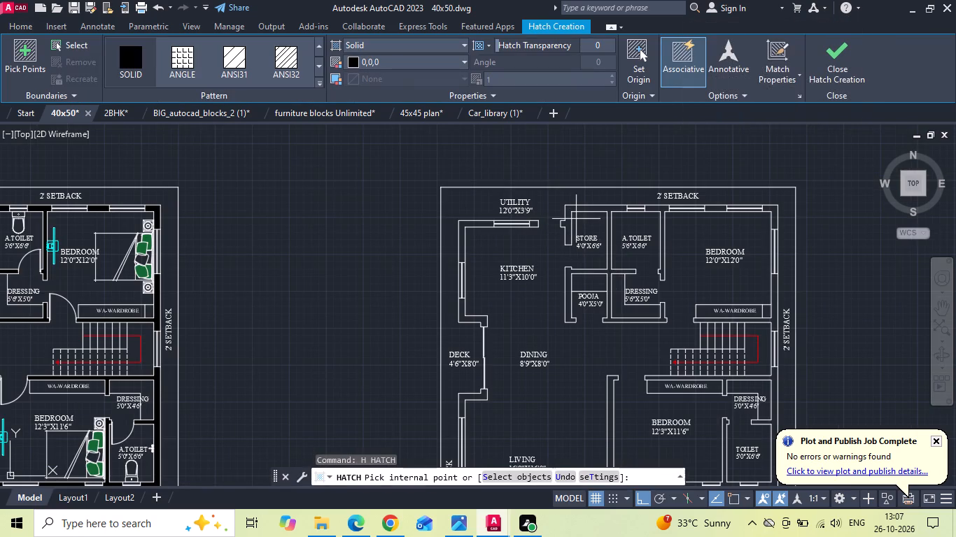
click(579, 206)
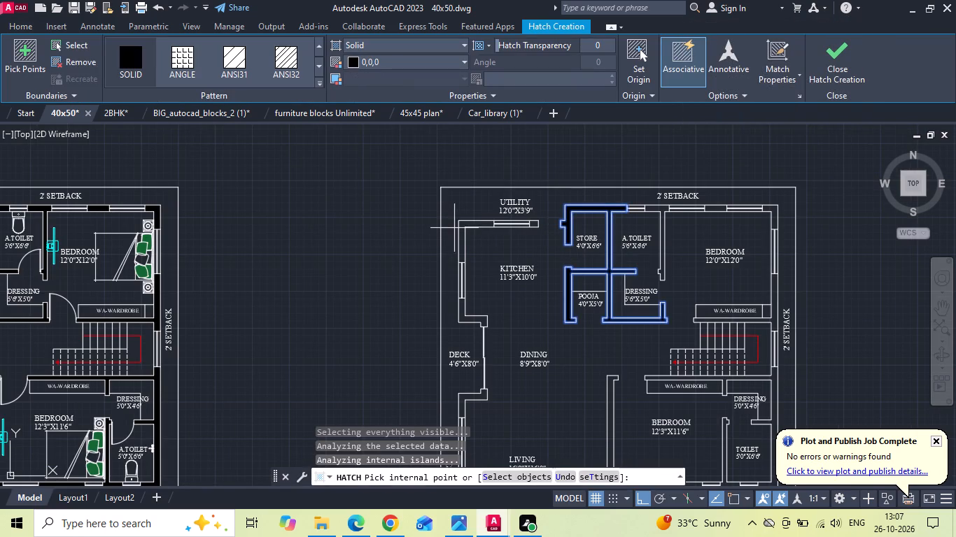
click(461, 223)
click(468, 318)
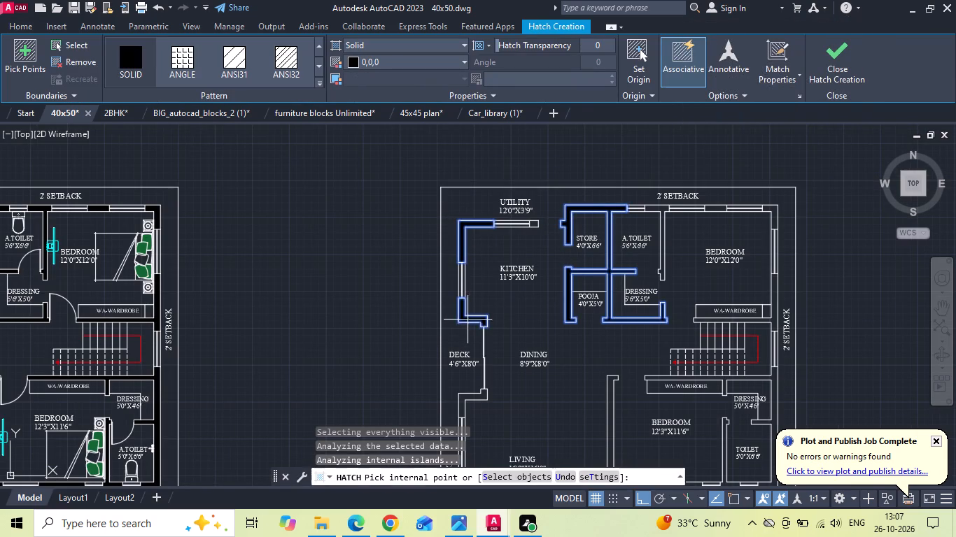
middle_drag(472, 339, 467, 253)
click(471, 308)
Add the living, sitout, parking-side bedroom and toilet walls of the unfurnished plan to the solid hatch.
middle_drag(477, 338, 458, 272)
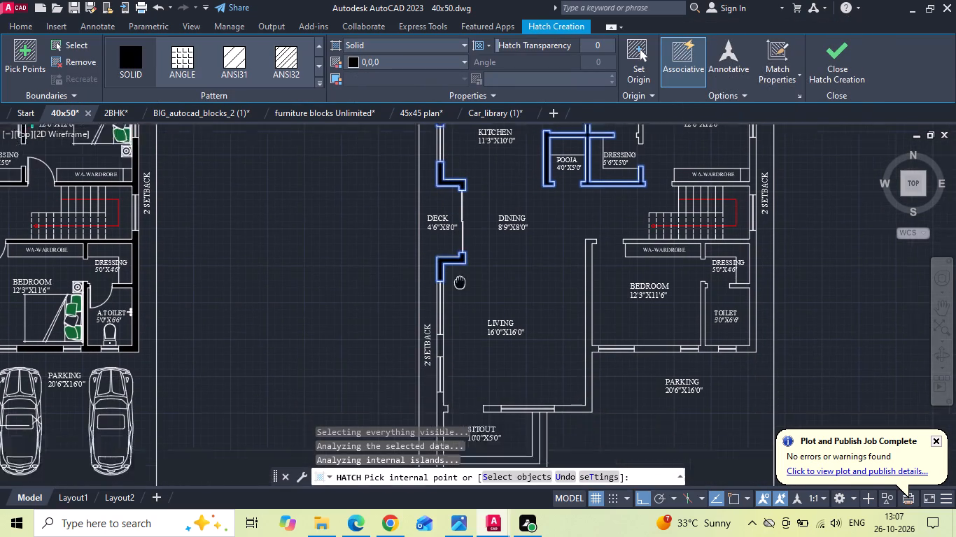
middle_drag(458, 272, 457, 252)
click(437, 311)
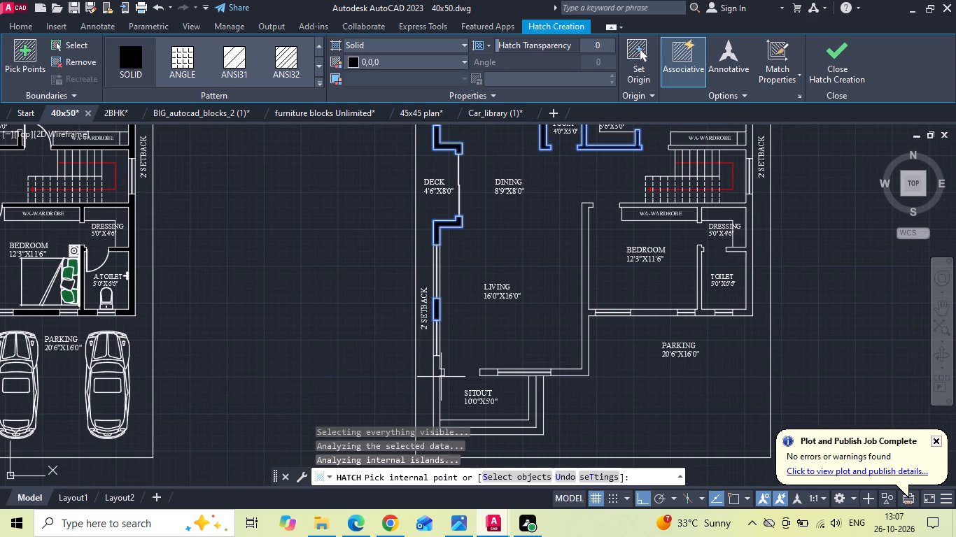
click(438, 369)
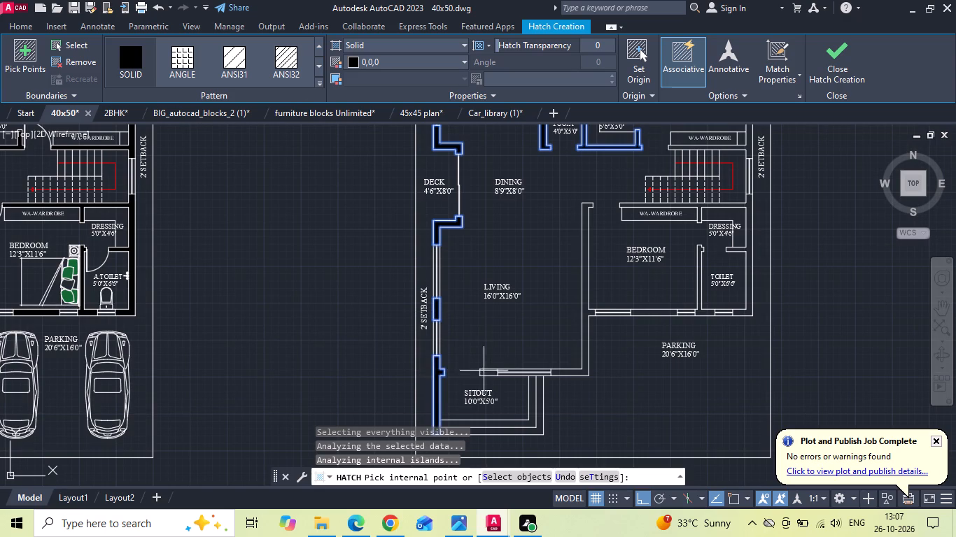
click(489, 372)
click(577, 373)
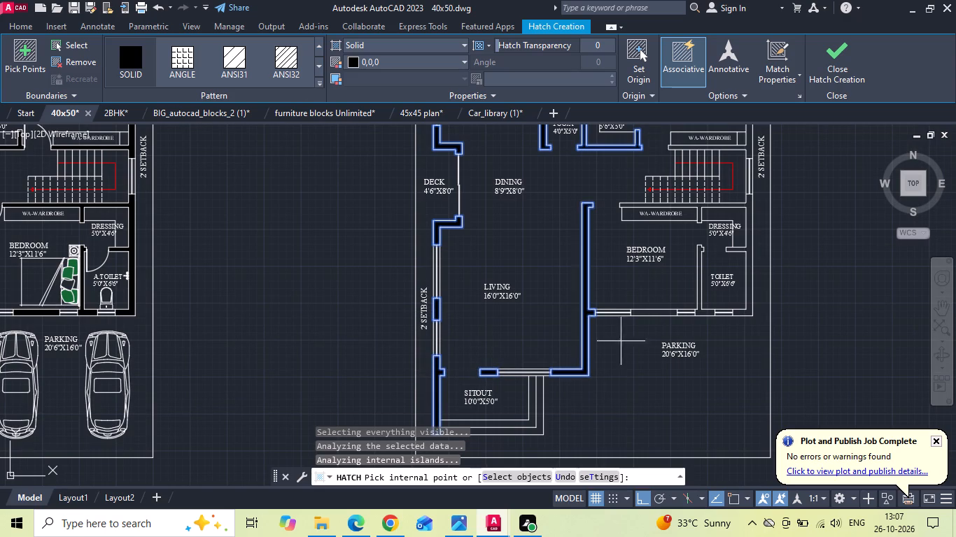
click(660, 311)
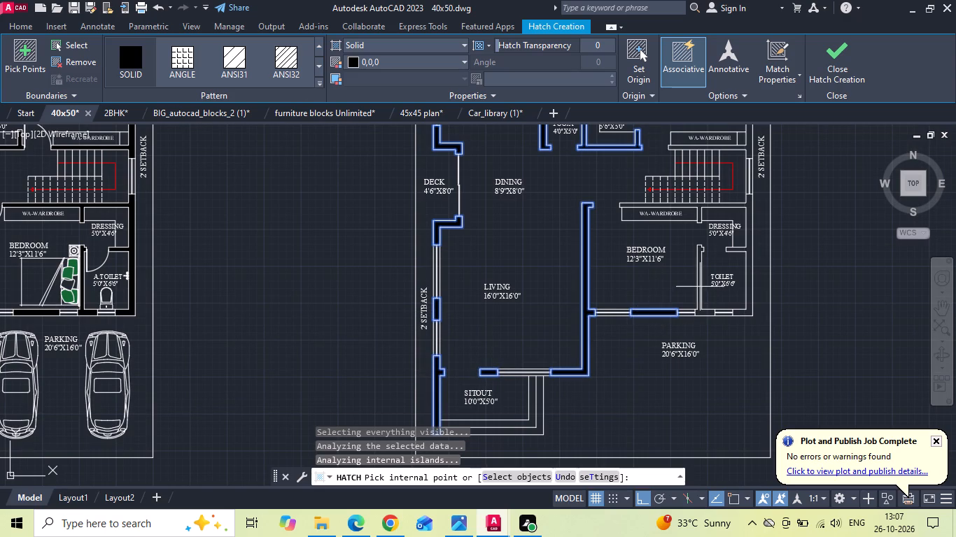
click(701, 286)
click(750, 229)
Fill the staircase-side, 12'0"X12'0" bedroom, A.toilet and utility wall segments with the solid hatch and finish it.
middle_drag(745, 234, 702, 325)
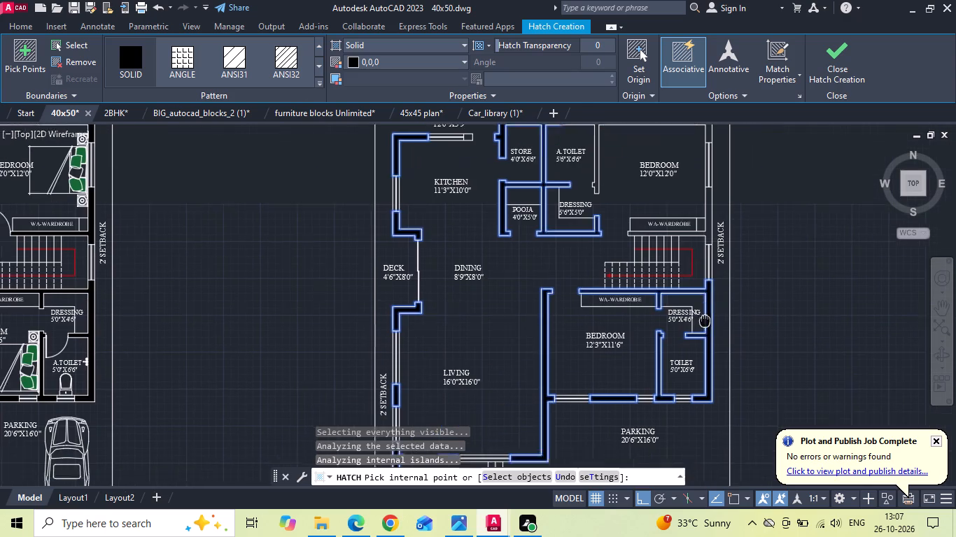
middle_drag(702, 325, 696, 335)
click(700, 238)
middle_drag(695, 255, 693, 266)
click(697, 157)
middle_drag(691, 171, 678, 228)
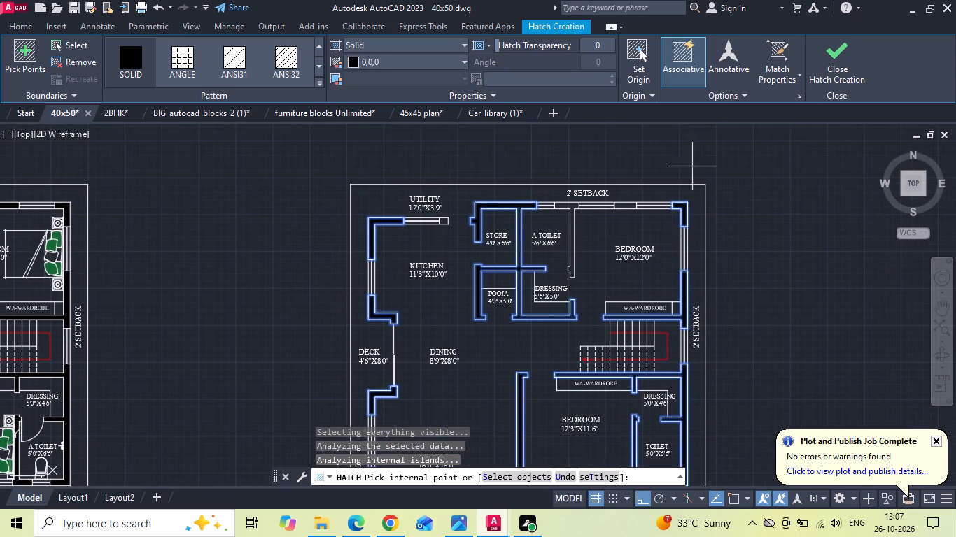
scroll(581, 213, up, 2)
click(554, 198)
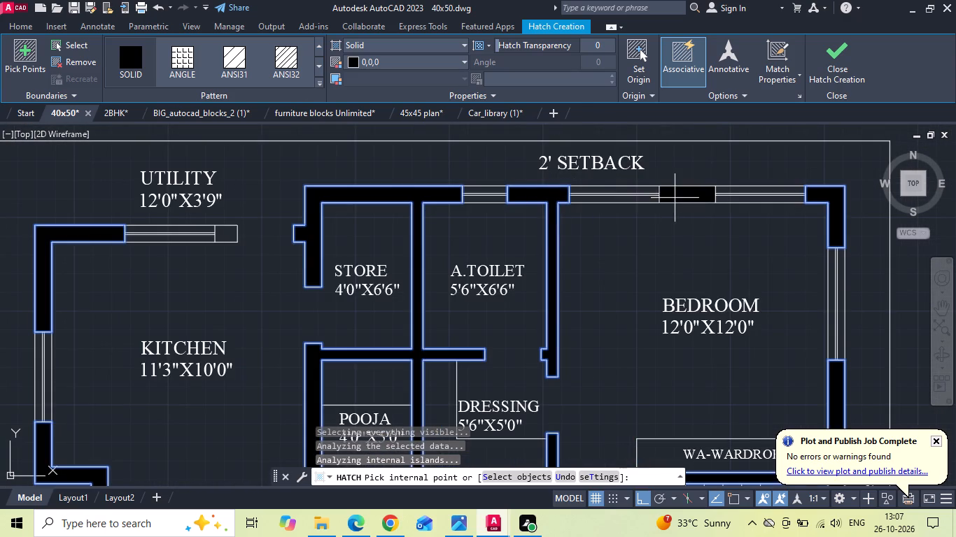
click(675, 198)
scroll(620, 220, down, 2)
scroll(468, 222, up, 2)
click(451, 230)
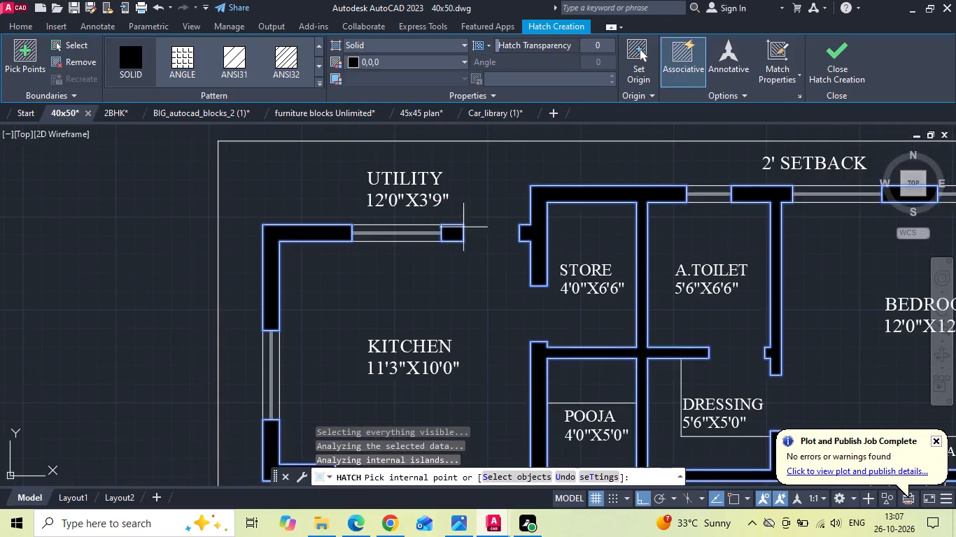
key(space)
Copy the dashed partition between dining and living from the furnished plan to the matching wall corner of the unfurnished plan.
scroll(493, 212, down, 2)
scroll(646, 259, down, 3)
scroll(405, 352, up, 3)
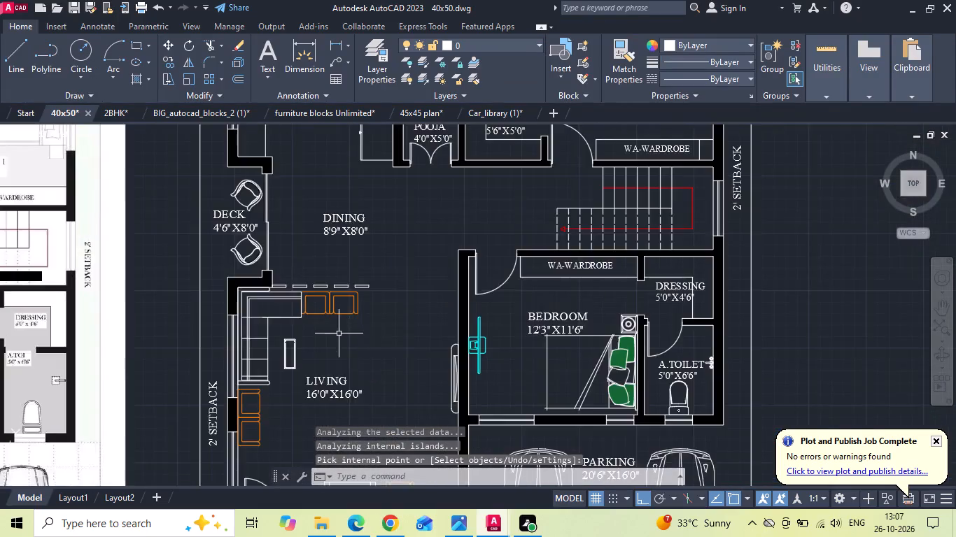
scroll(330, 320, up, 2)
scroll(415, 243, up, 1)
drag(416, 210, 384, 229)
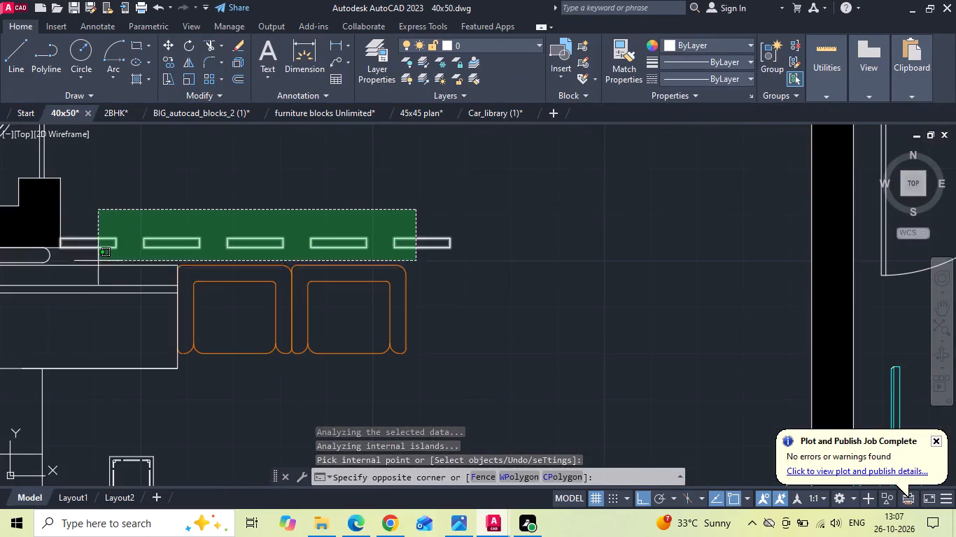
click(92, 255)
right_click(100, 216)
click(110, 288)
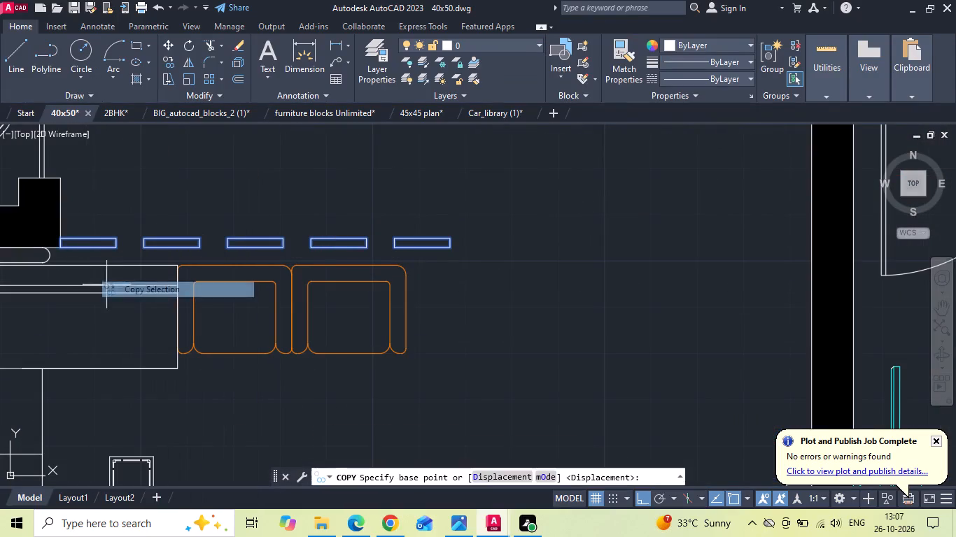
click(60, 249)
scroll(62, 250, down, 4)
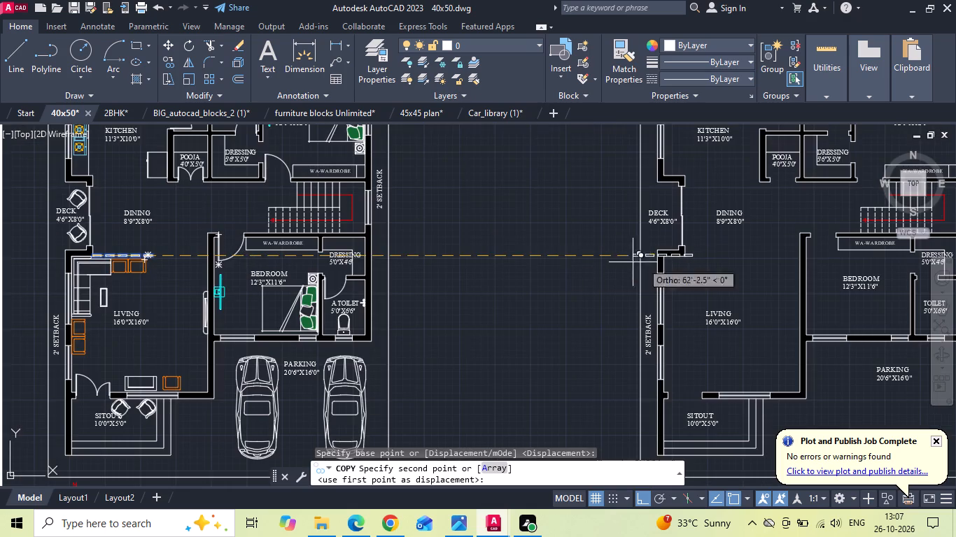
scroll(740, 262, up, 3)
click(506, 239)
scroll(533, 242, down, 4)
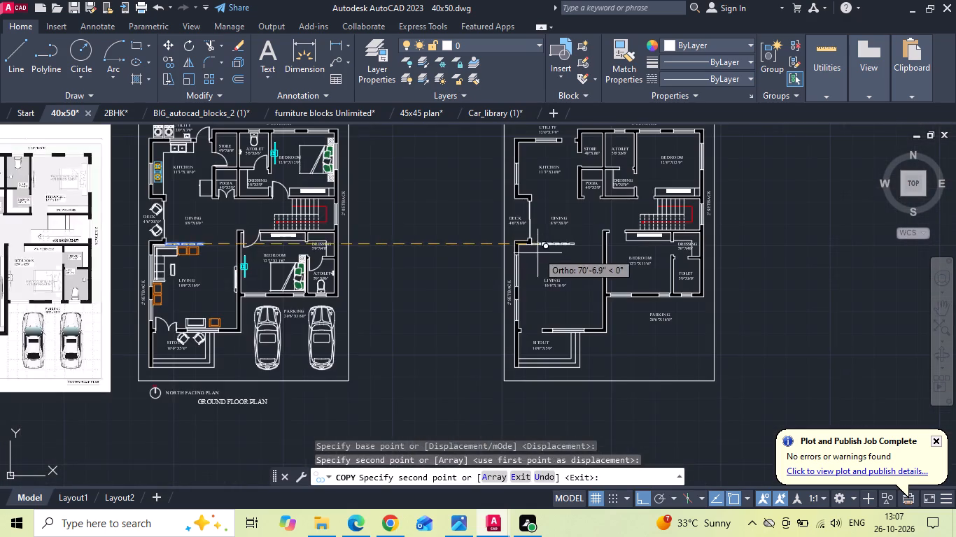
key(Escape)
Move the whole unfurnished plan horizontally closer to the furnished plan.
scroll(551, 292, down, 1)
click(486, 358)
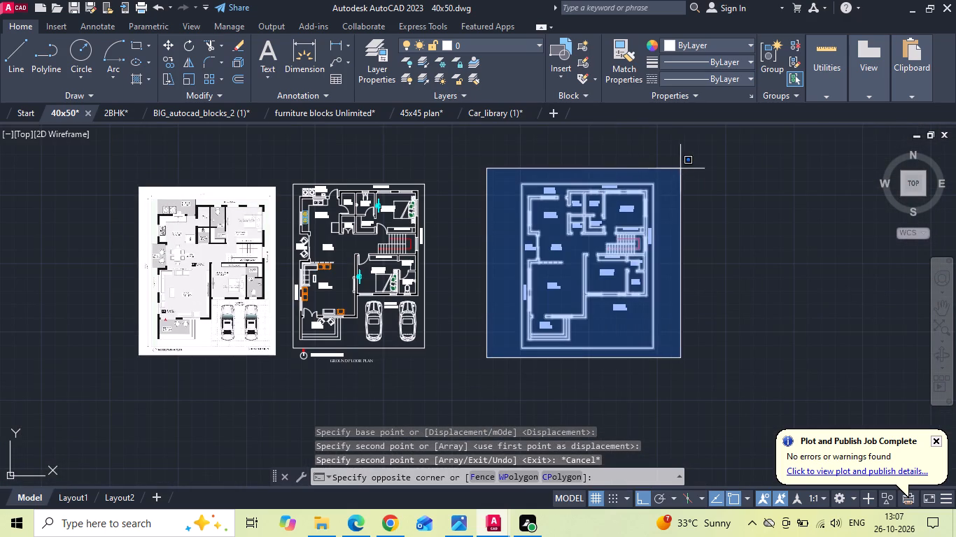
click(688, 165)
right_click(688, 165)
click(726, 270)
click(773, 229)
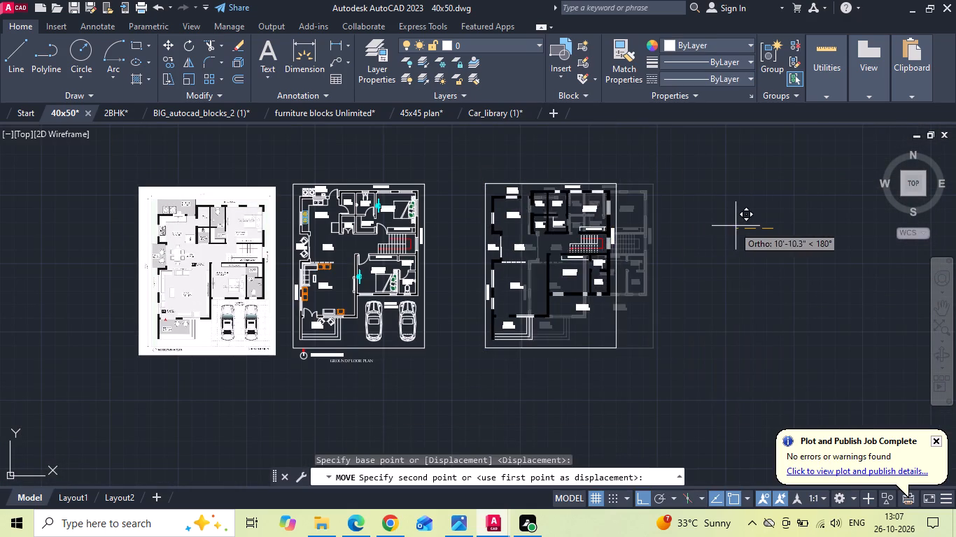
click(693, 226)
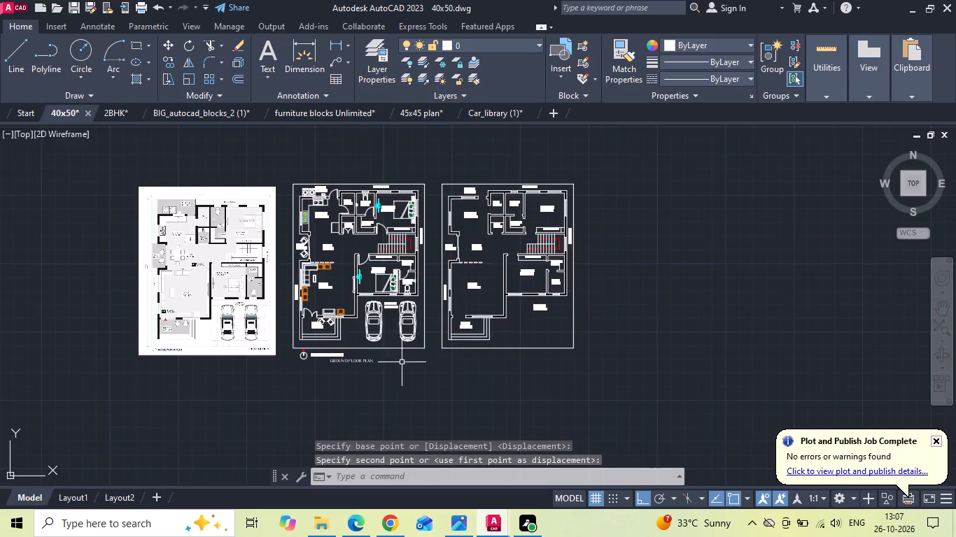
Copy the north symbol circle with the NORTH FACING PLAN and GROUND FLOOR PLAN titles beneath the unfurnished plan.
scroll(382, 361, up, 1)
click(353, 350)
click(241, 385)
right_click(235, 384)
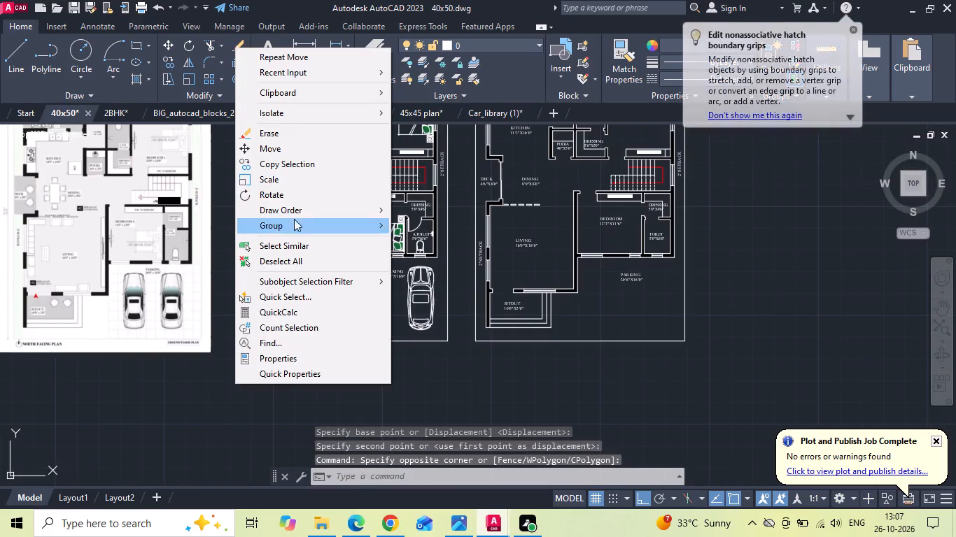
click(305, 171)
drag(371, 415, 391, 417)
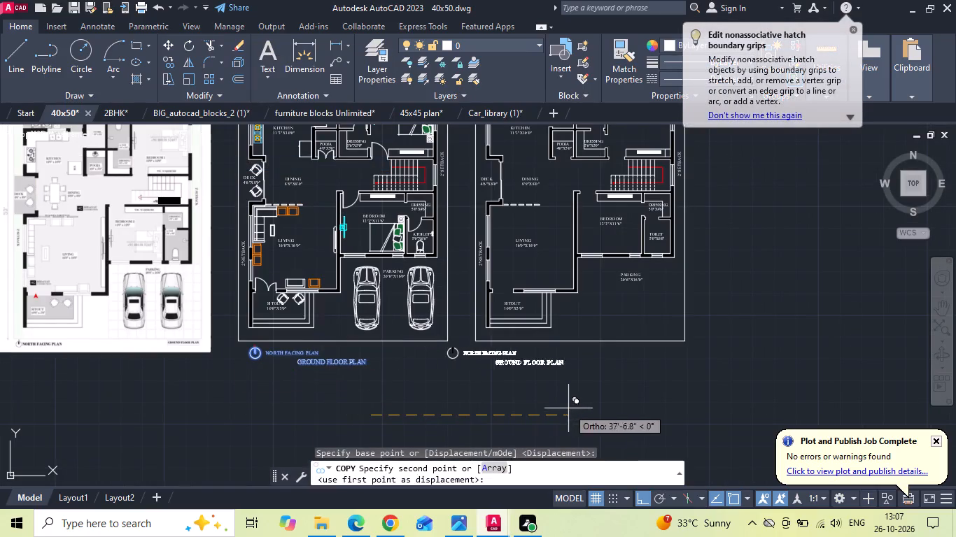
click(622, 407)
key(Escape)
Copy the red N letter onto the unfurnished plan's north symbol, aligned by the circle's edge.
scroll(237, 372, up, 1)
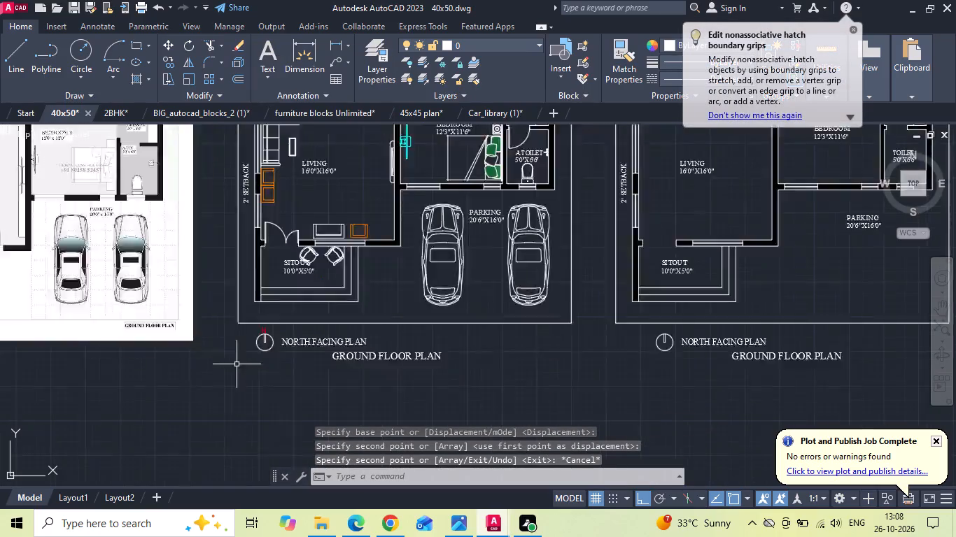
scroll(237, 364, up, 2)
click(308, 294)
click(280, 301)
right_click(279, 301)
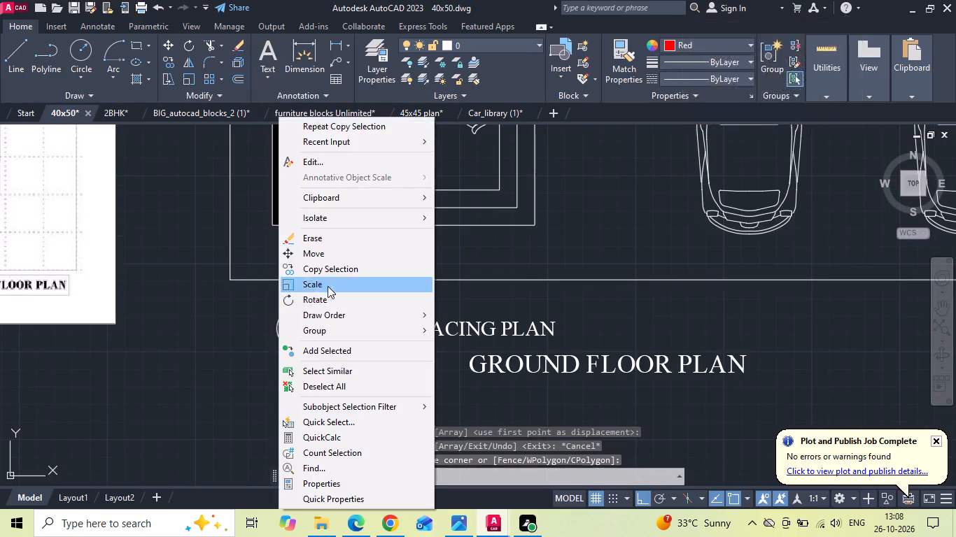
click(334, 273)
click(323, 333)
scroll(321, 331, down, 2)
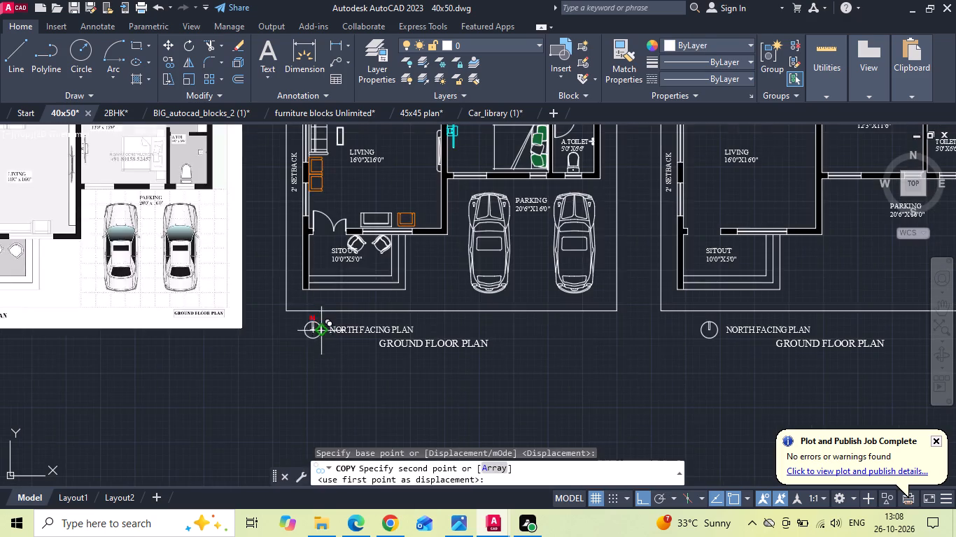
scroll(664, 331, up, 2)
click(795, 329)
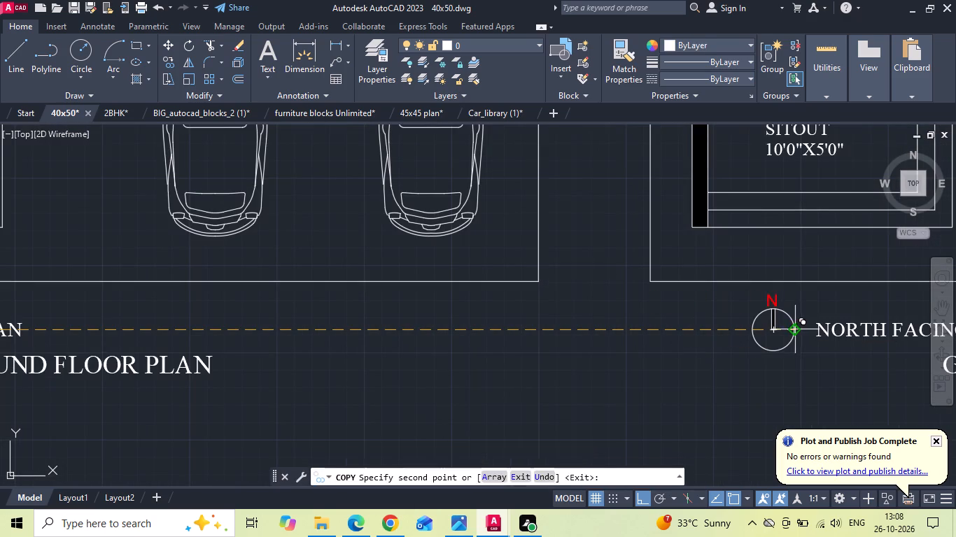
key(Escape)
Save the drawing.
scroll(617, 348, down, 3)
key(ctrl+s)
key(ctrl+s)
Erase the reference plan image beside the furnished plan and save the drawing.
scroll(439, 371, down, 1)
drag(345, 382, 316, 336)
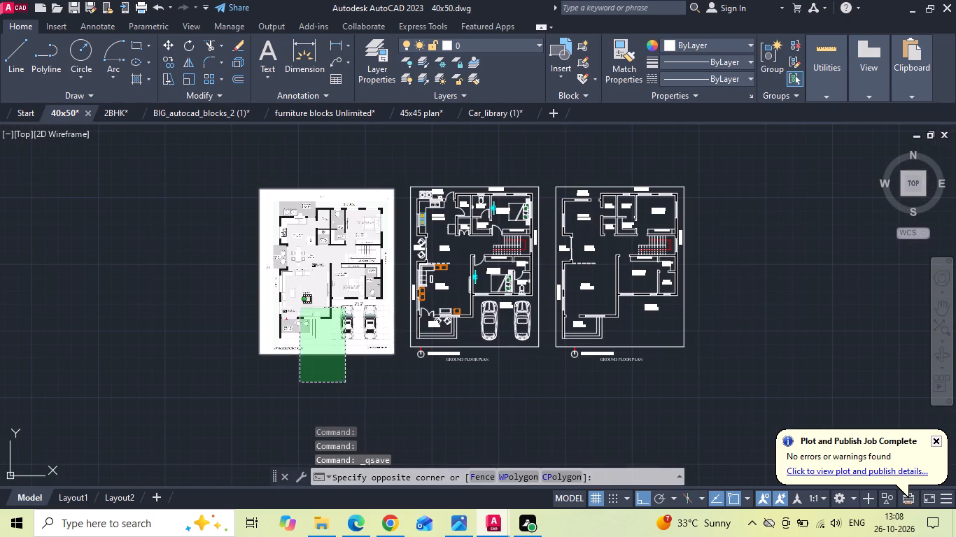
click(289, 292)
key(Delete)
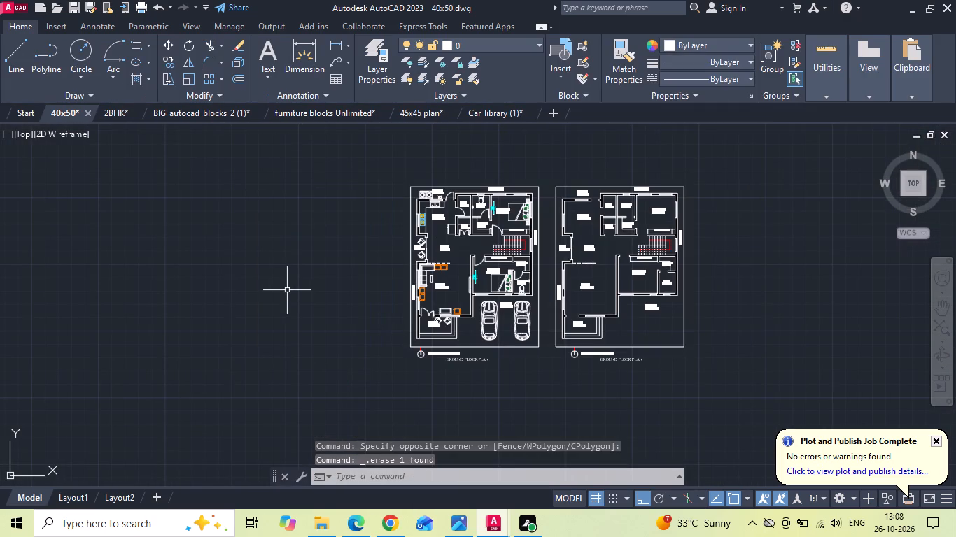
key(ctrl+s)
Start a plot of the model, reusing the previous plot's page setup with DWG To PDF.pc3.
text(PLOT)
key(space)
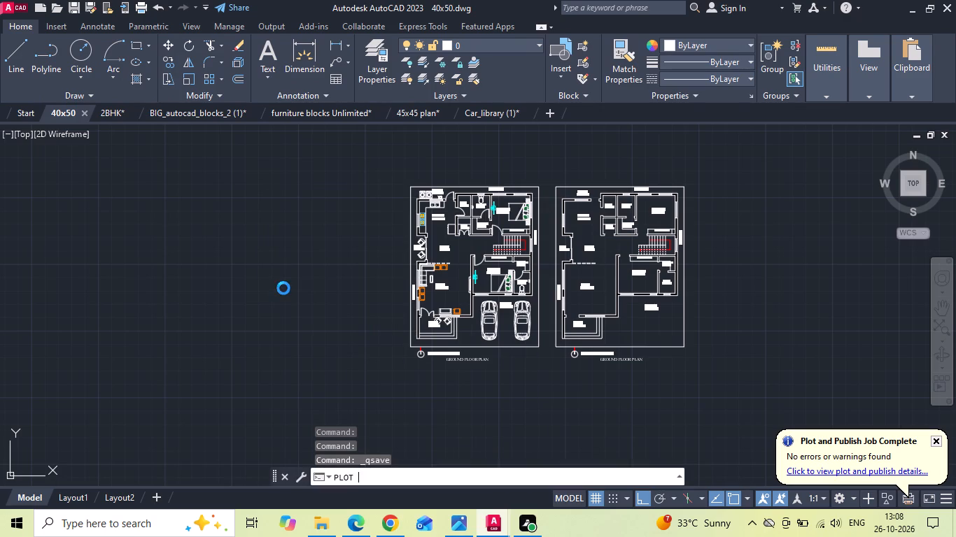
click(382, 301)
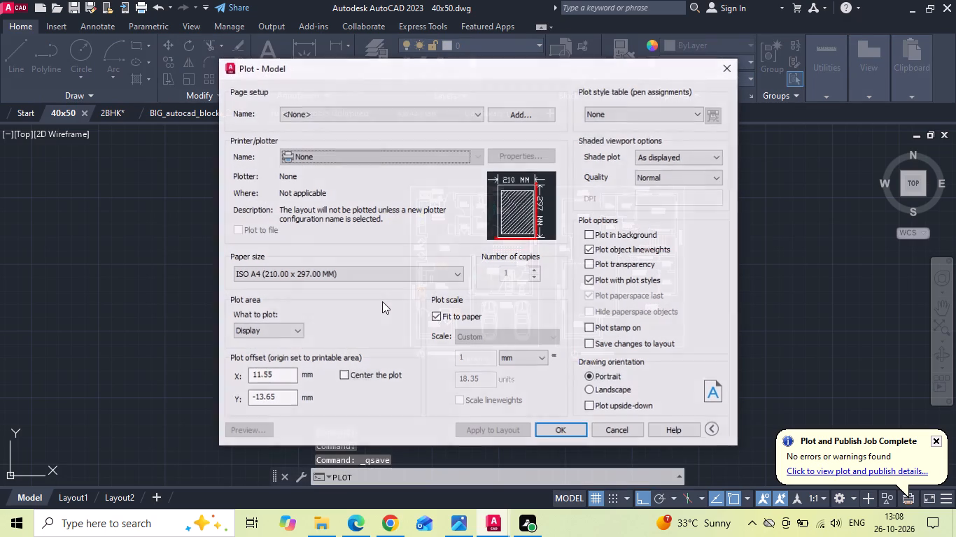
click(317, 115)
click(313, 140)
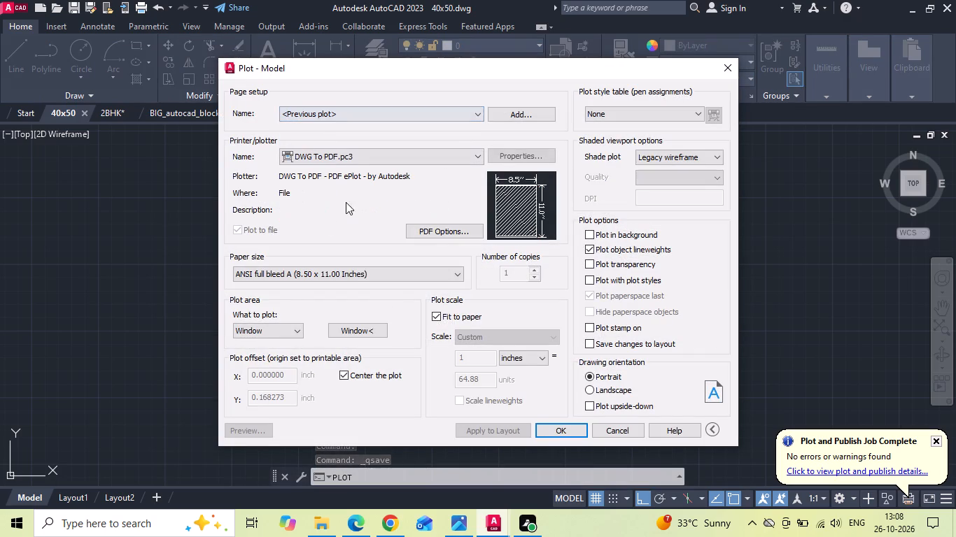
Set the plot area to a window around both ground floor plans in landscape orientation and preview the plot.
click(349, 327)
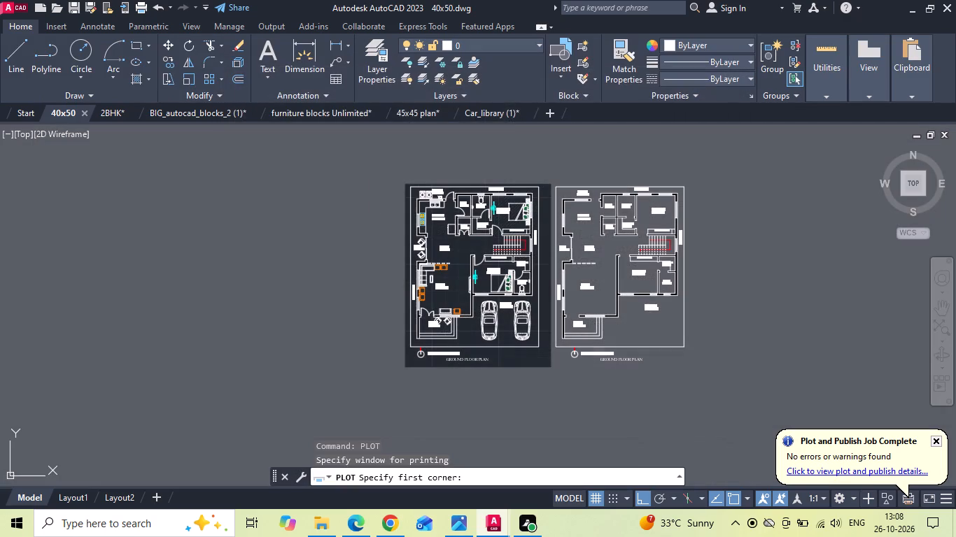
click(395, 180)
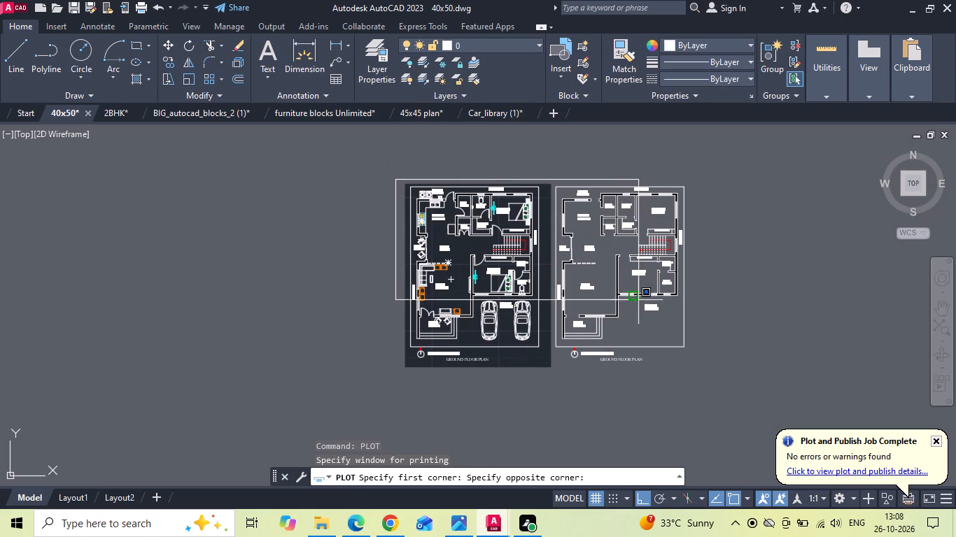
click(691, 376)
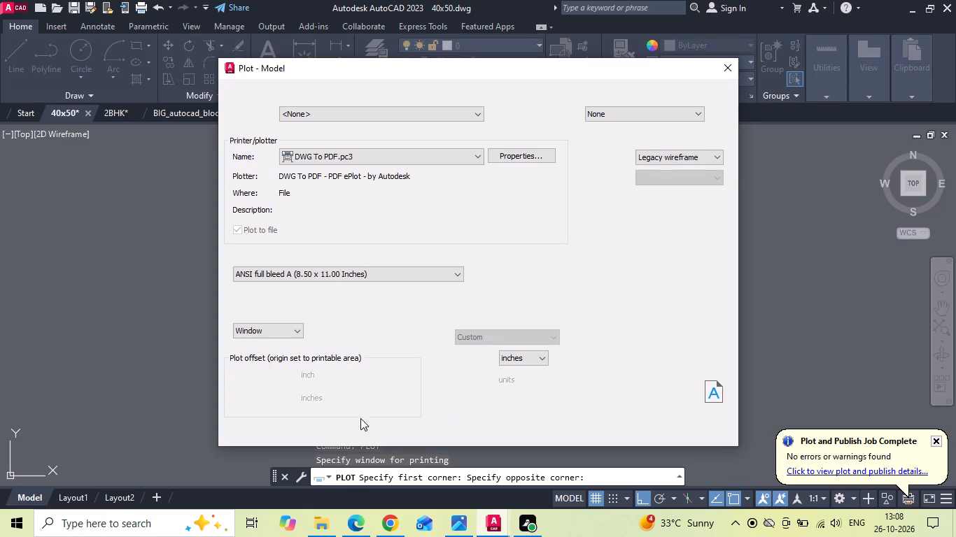
click(595, 394)
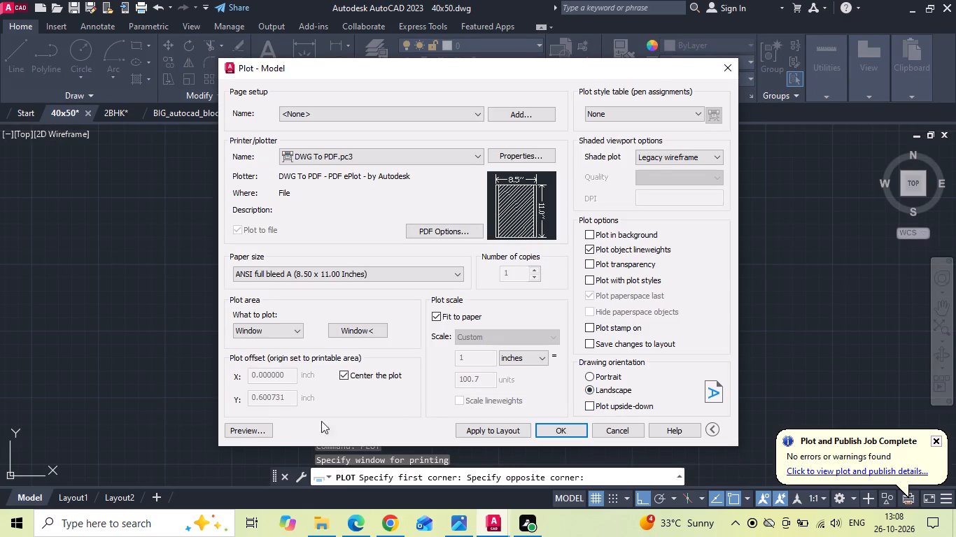
click(268, 431)
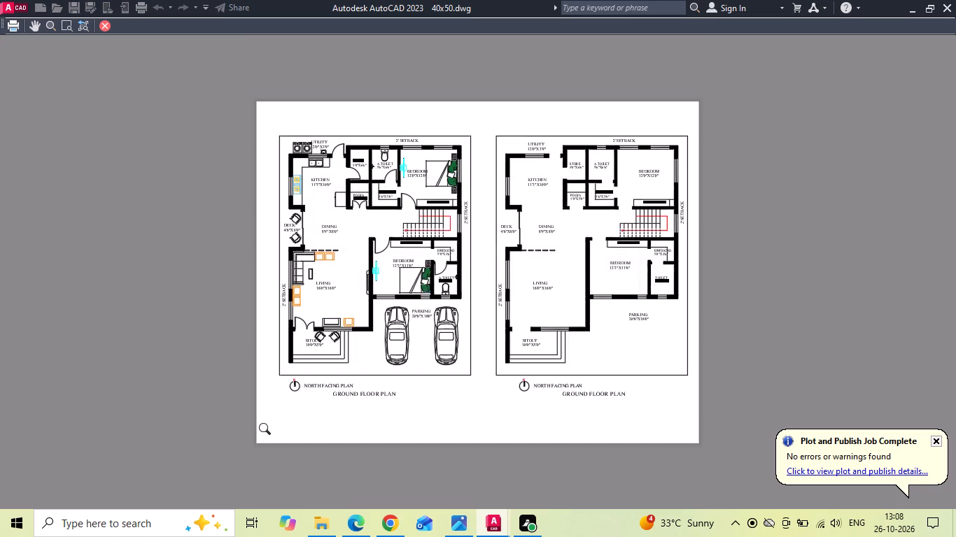
key(Return)
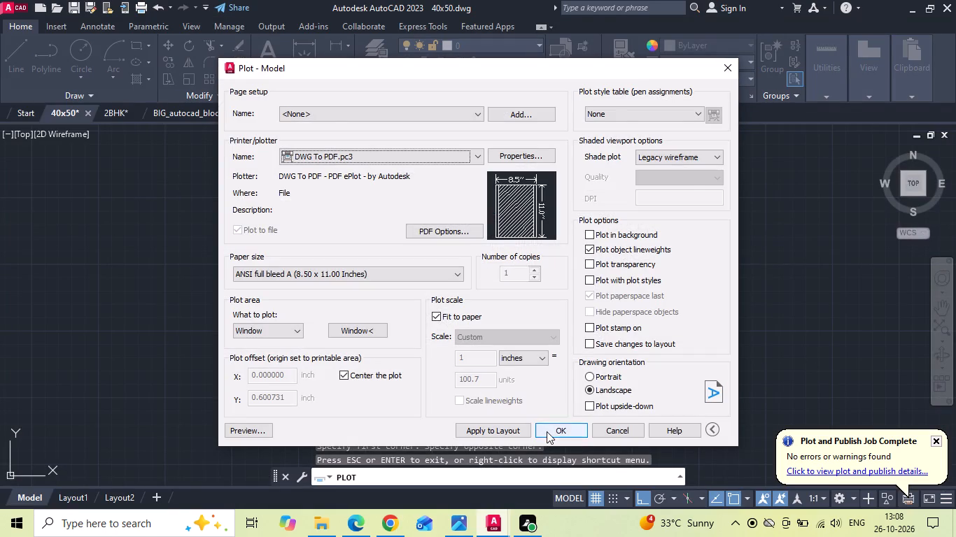
Plot the PDF as 40x50 PLAN into the desktop's INTERNSHIP folder, subfolder 26102026, and close the PDF viewer.
click(547, 431)
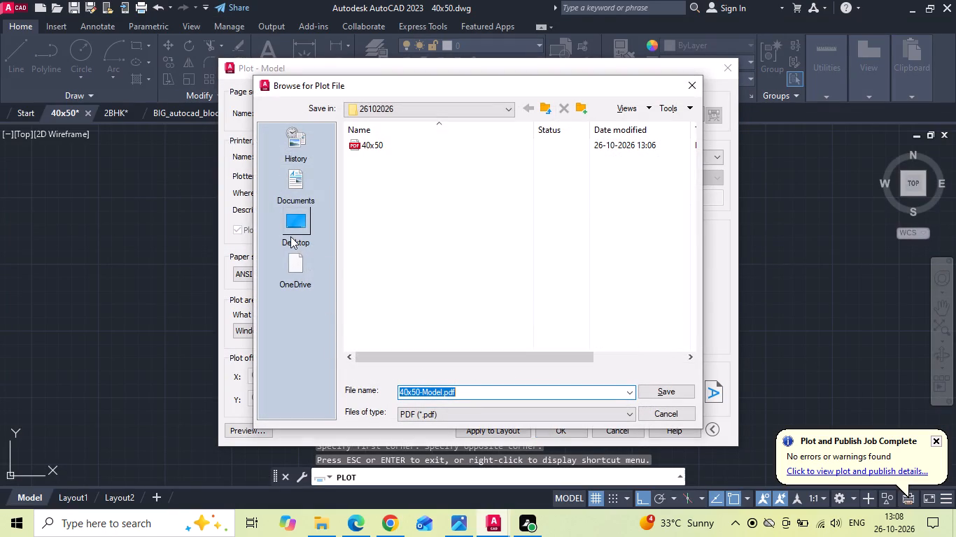
click(290, 236)
double_click(384, 227)
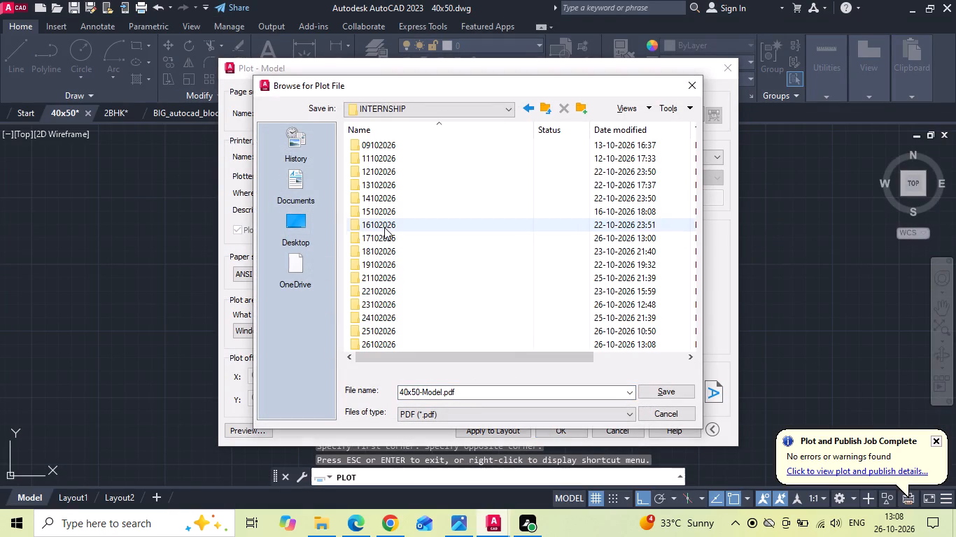
double_click(387, 342)
click(498, 387)
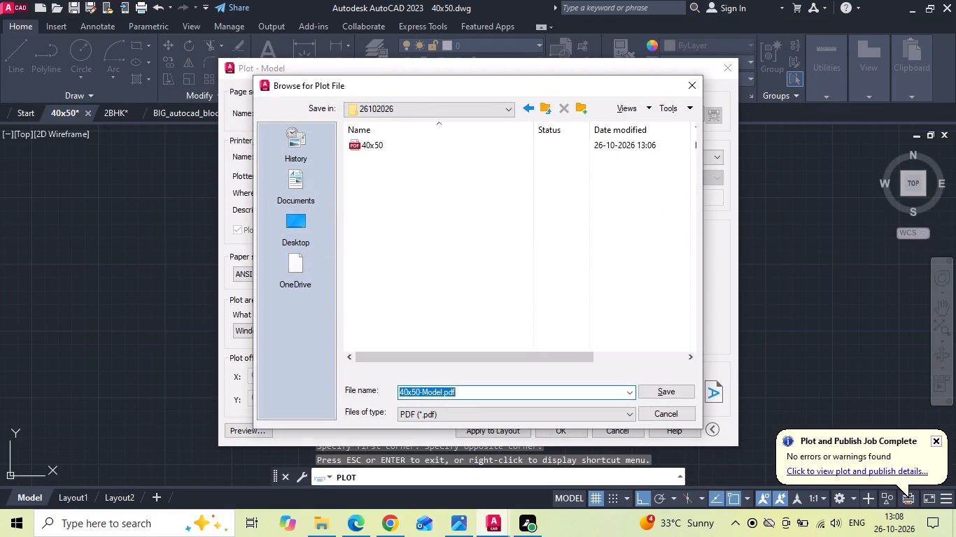
click(498, 387)
key(BackSpace)
key(BackSpace)
key(BackSpace)
key(BackSpace)
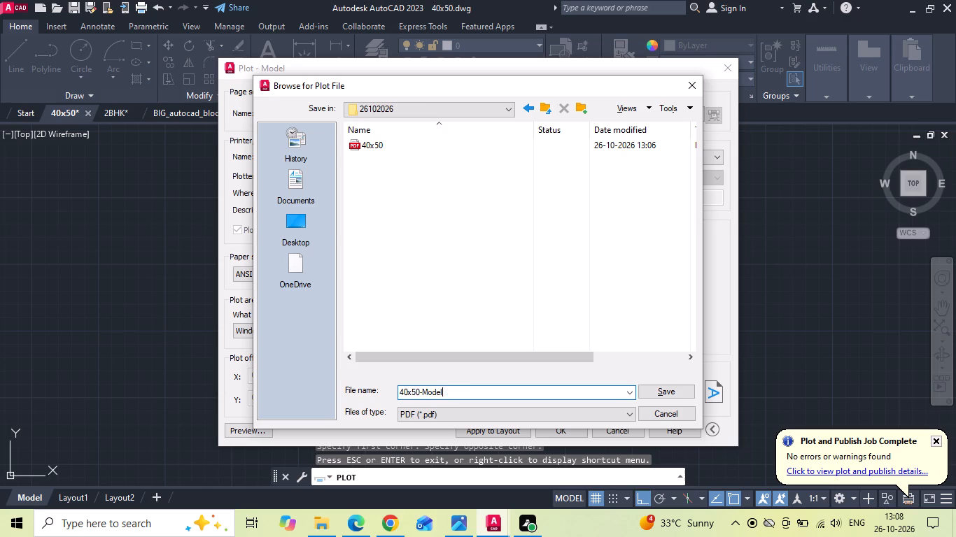
key(BackSpace)
key(BackSpace)
key(BackSpace)
key(BackSpace)
key(BackSpace)
key(BackSpace)
key(space)
text(PLAN)
key(Return)
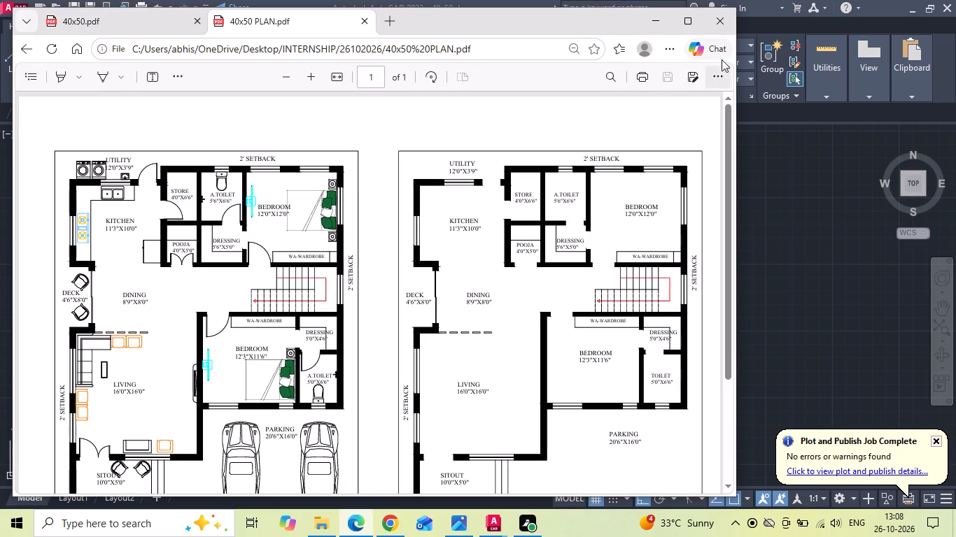
click(720, 29)
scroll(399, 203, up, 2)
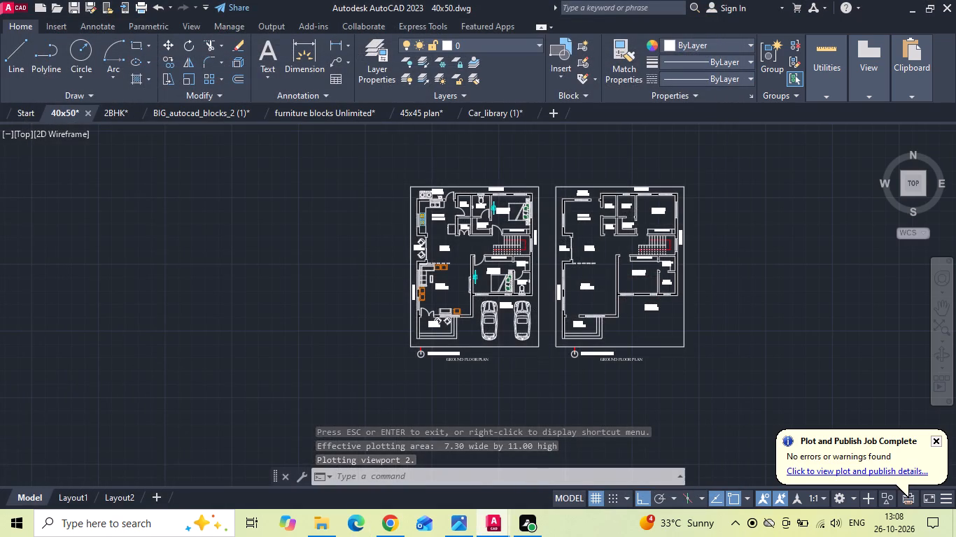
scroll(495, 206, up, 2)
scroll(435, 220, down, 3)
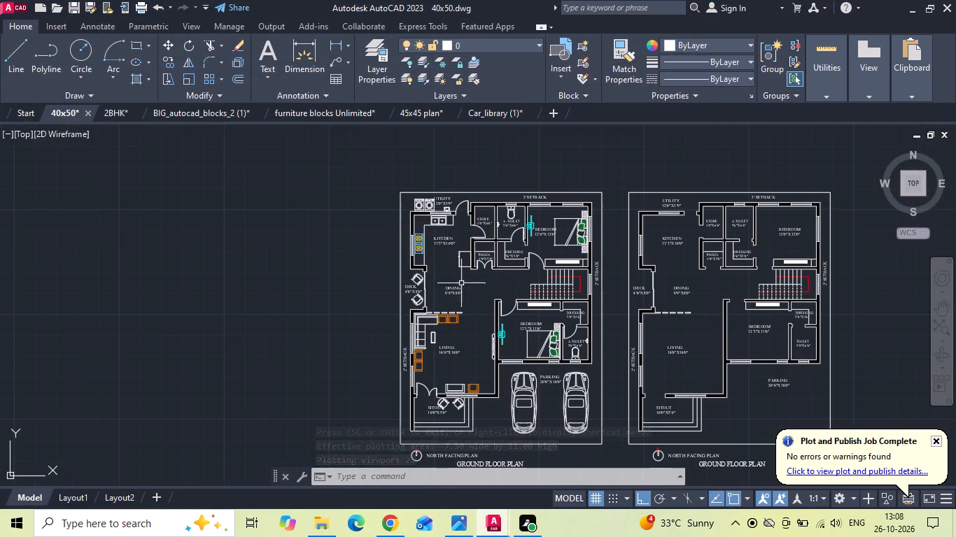